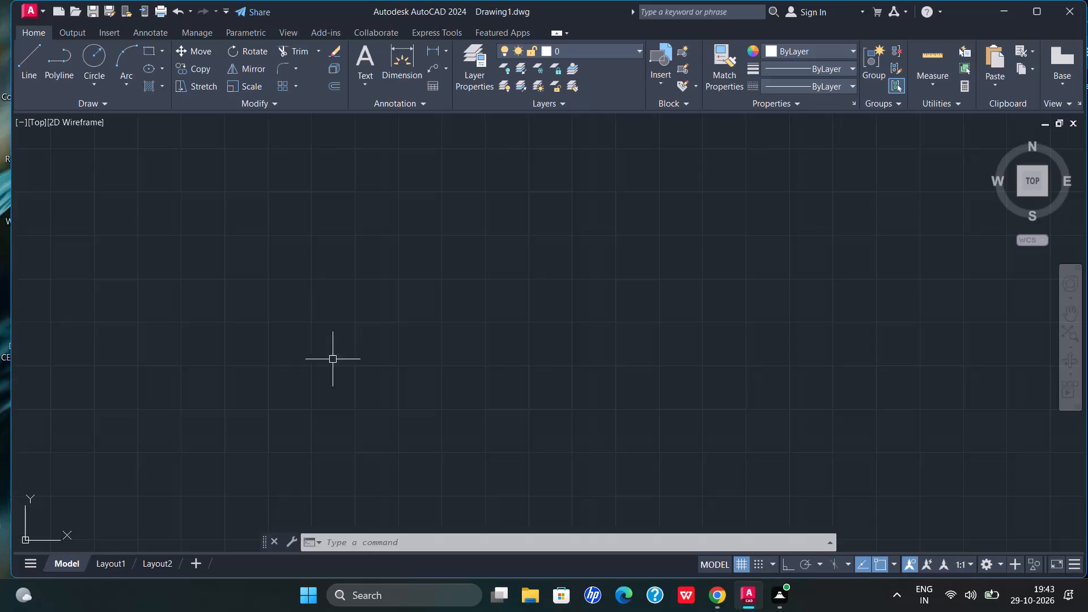
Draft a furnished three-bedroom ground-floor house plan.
Turn on log file recording for the drawing with the LOGFILEON command.
left_click(390, 551)
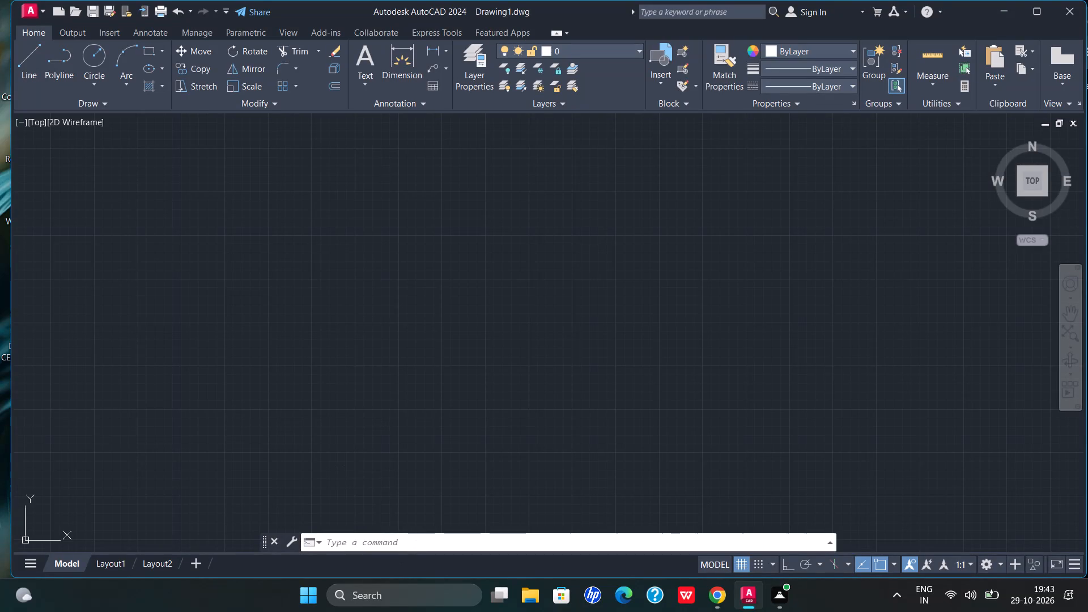
left_click(418, 543)
type("lo")
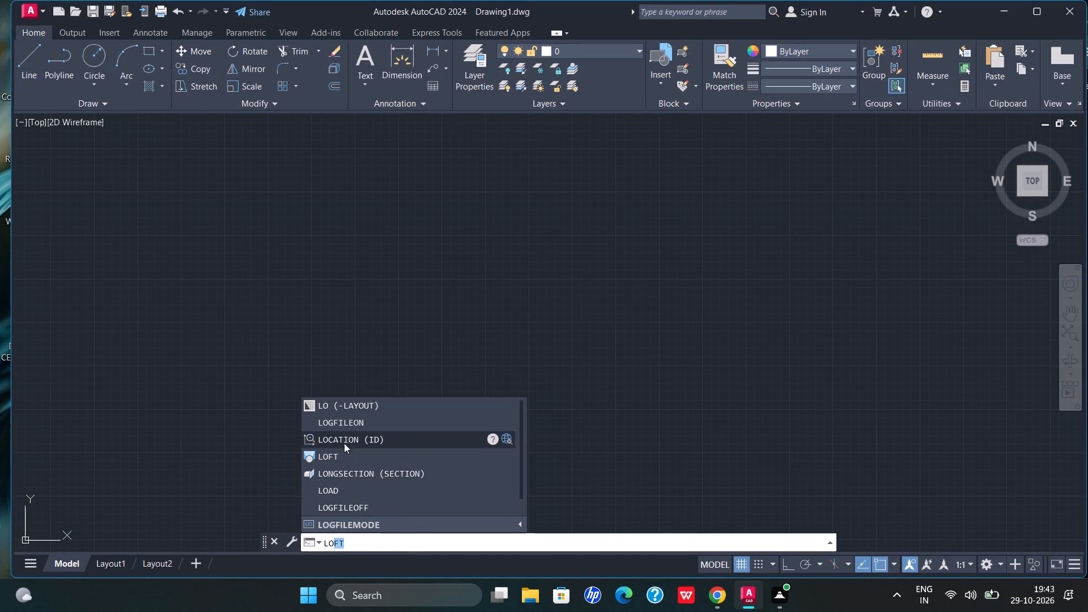
left_click(348, 423)
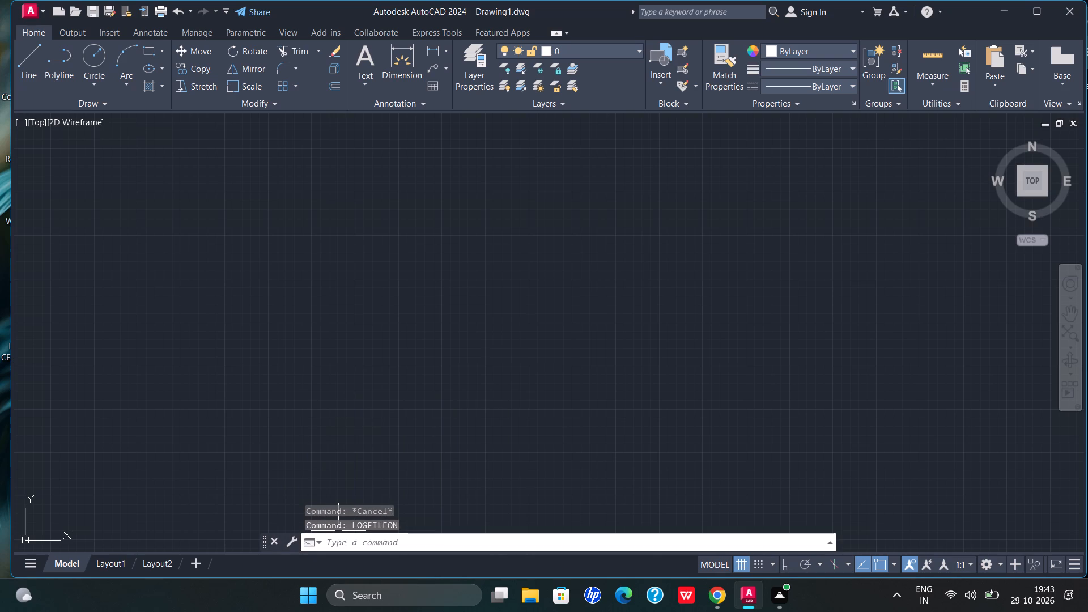
Configure the drawing units to Engineering length type, 0'-0.00" precision and Feet as the insertion scale.
type("uni")
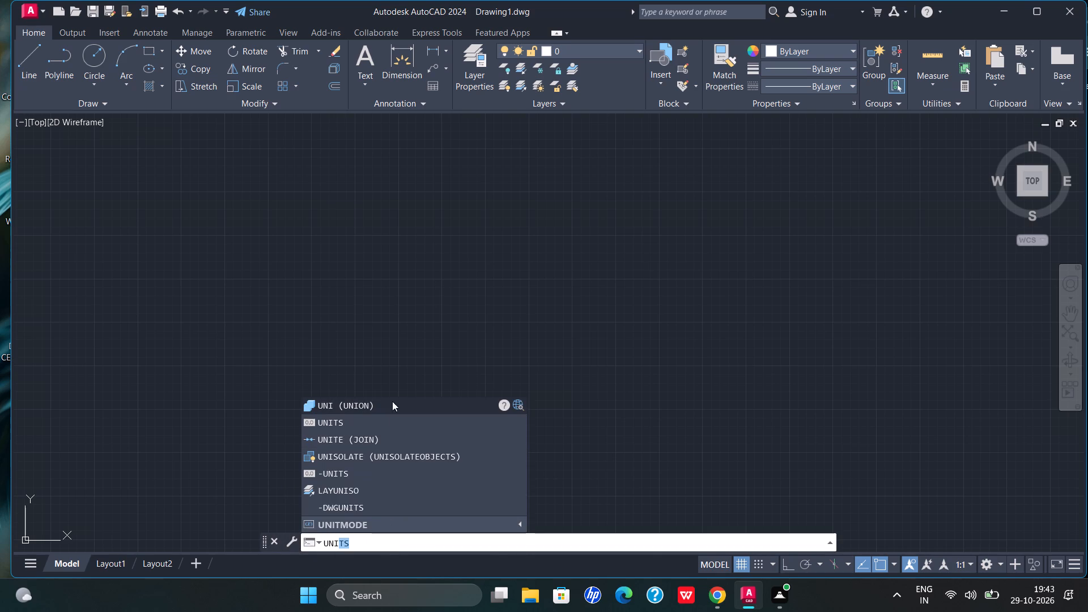
left_click(368, 430)
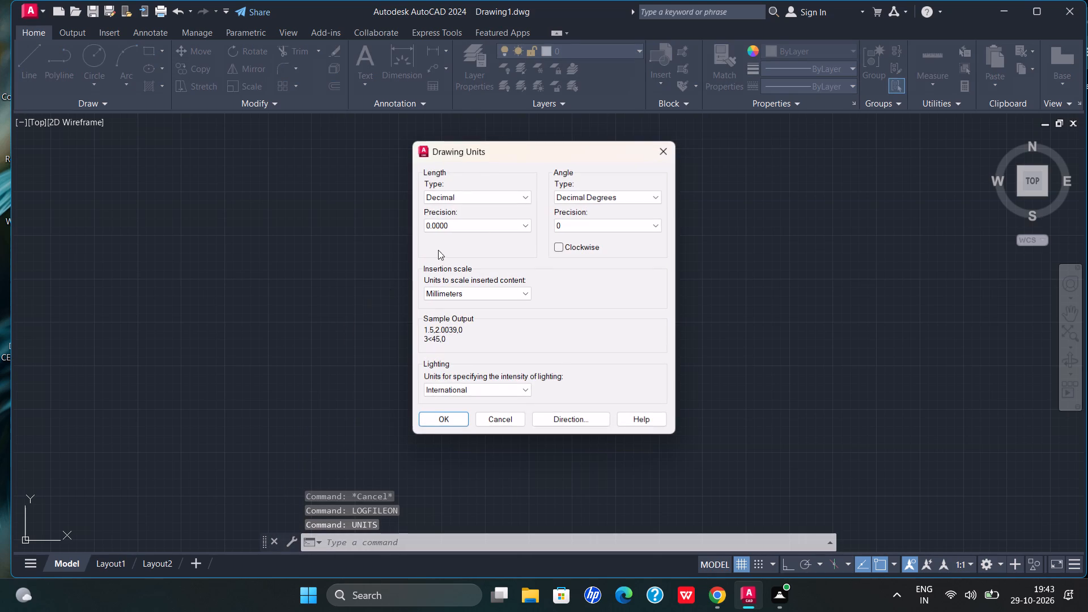
left_click(493, 197)
left_click(467, 228)
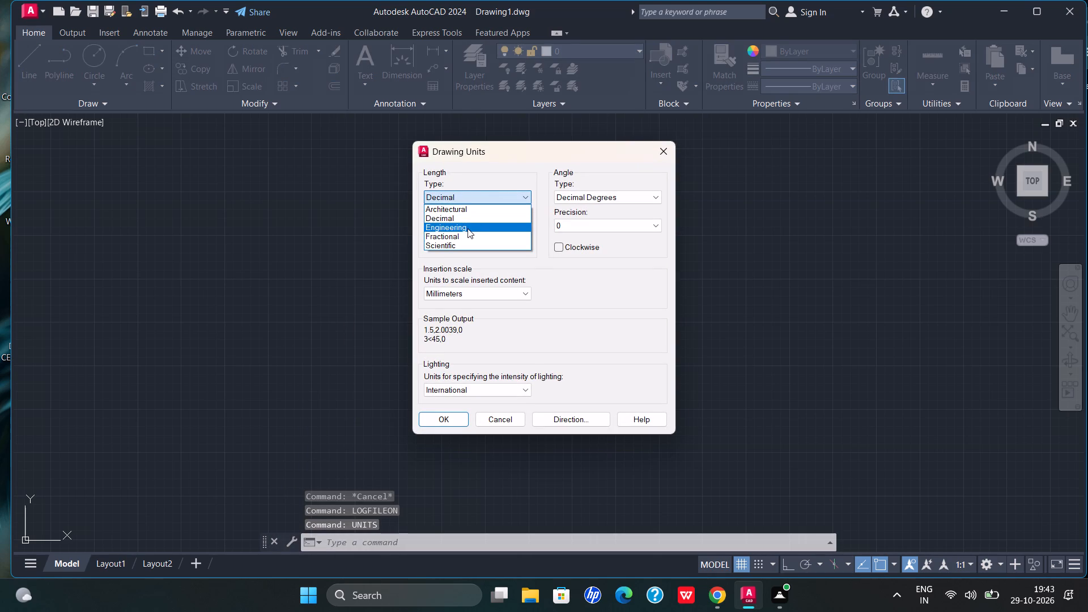
left_click(469, 228)
left_click(463, 254)
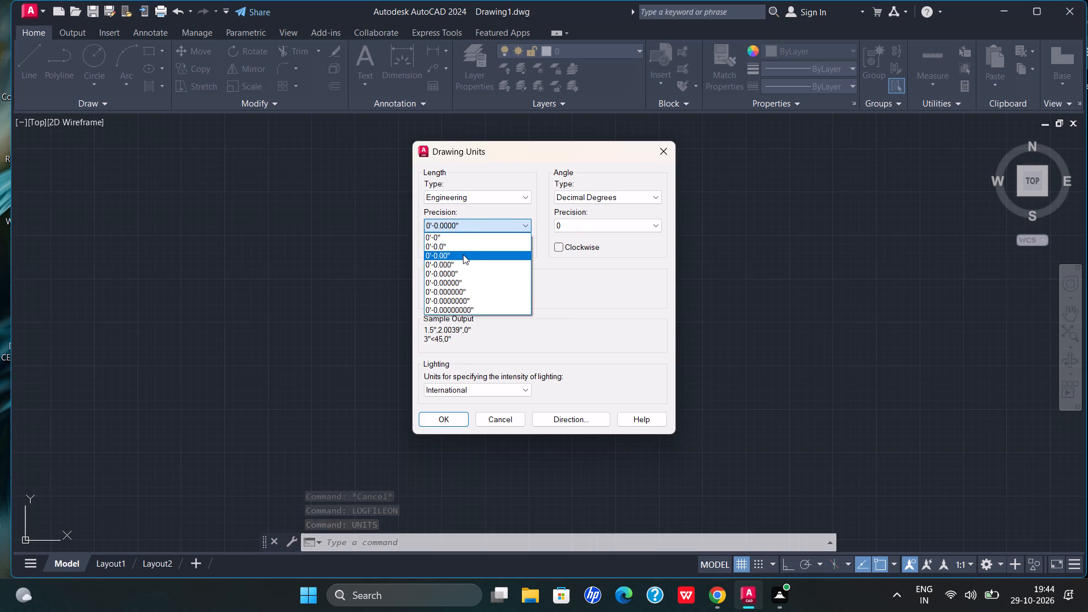
left_click(482, 294)
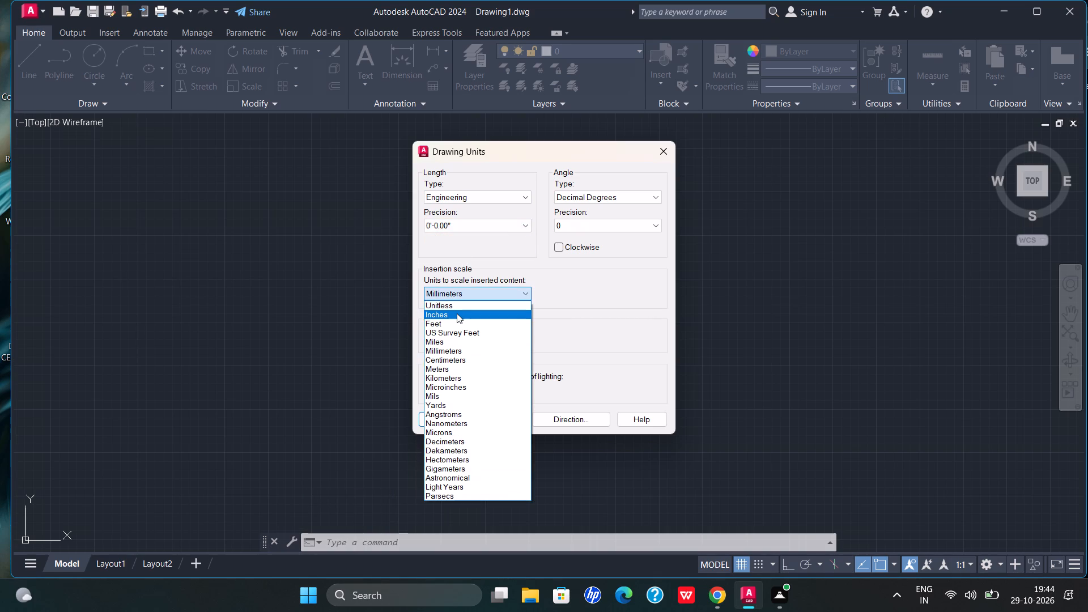
left_click(452, 322)
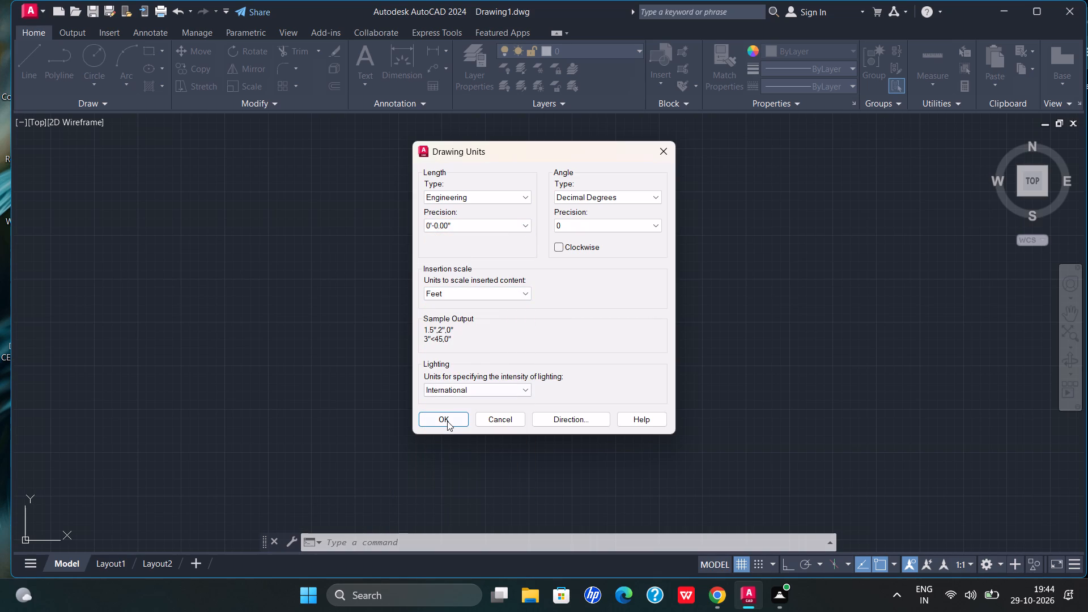
left_click(447, 421)
left_click(594, 341)
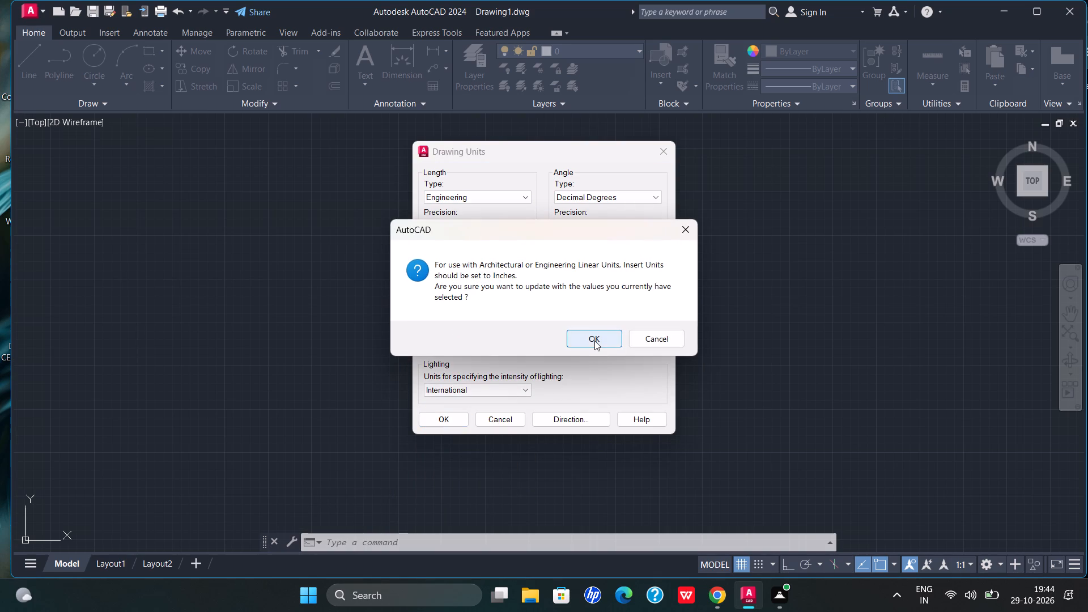
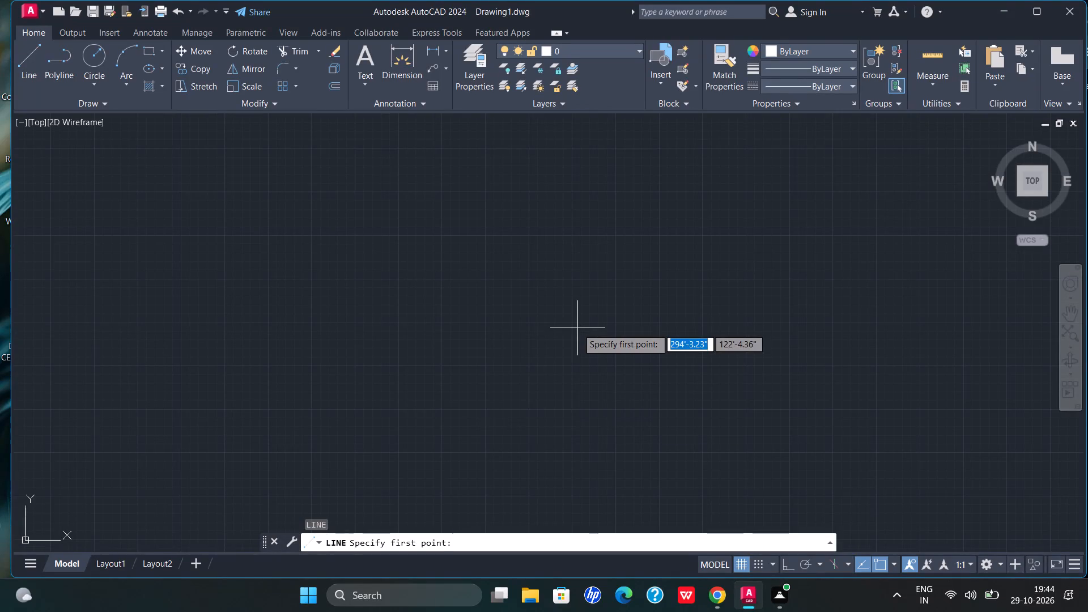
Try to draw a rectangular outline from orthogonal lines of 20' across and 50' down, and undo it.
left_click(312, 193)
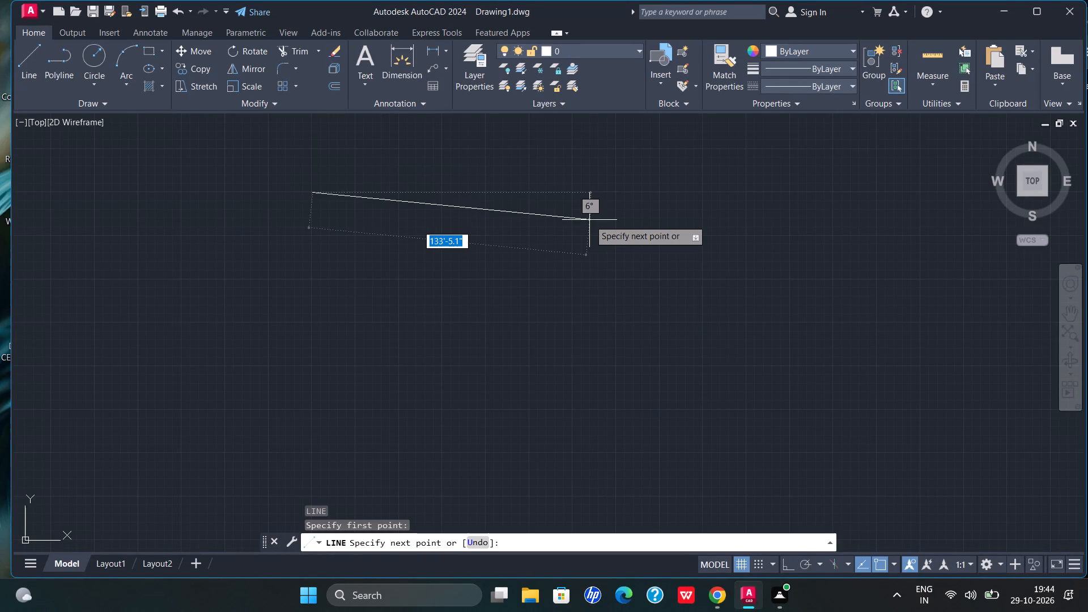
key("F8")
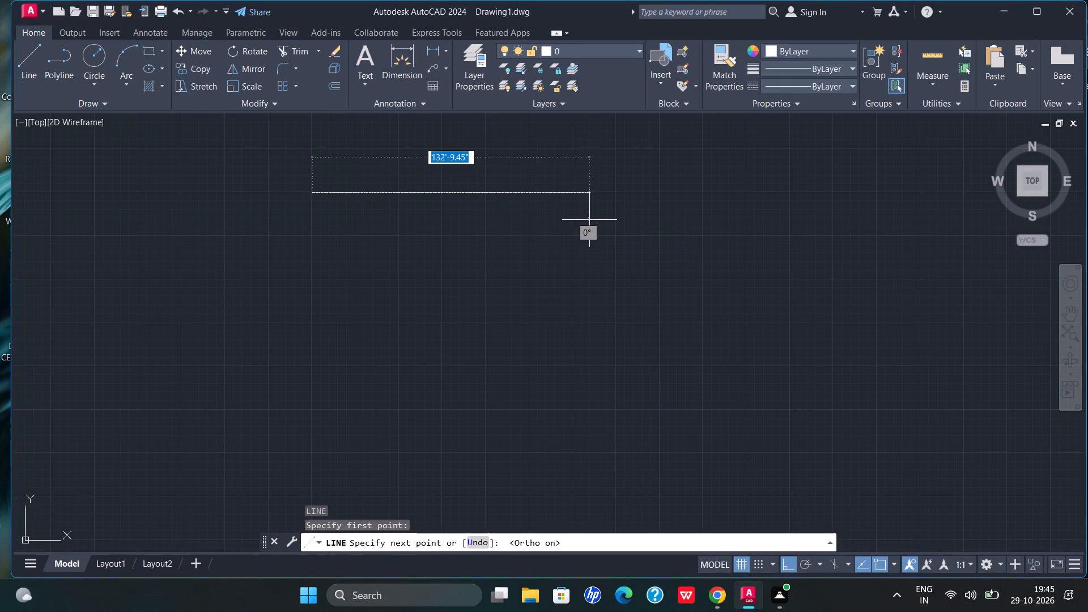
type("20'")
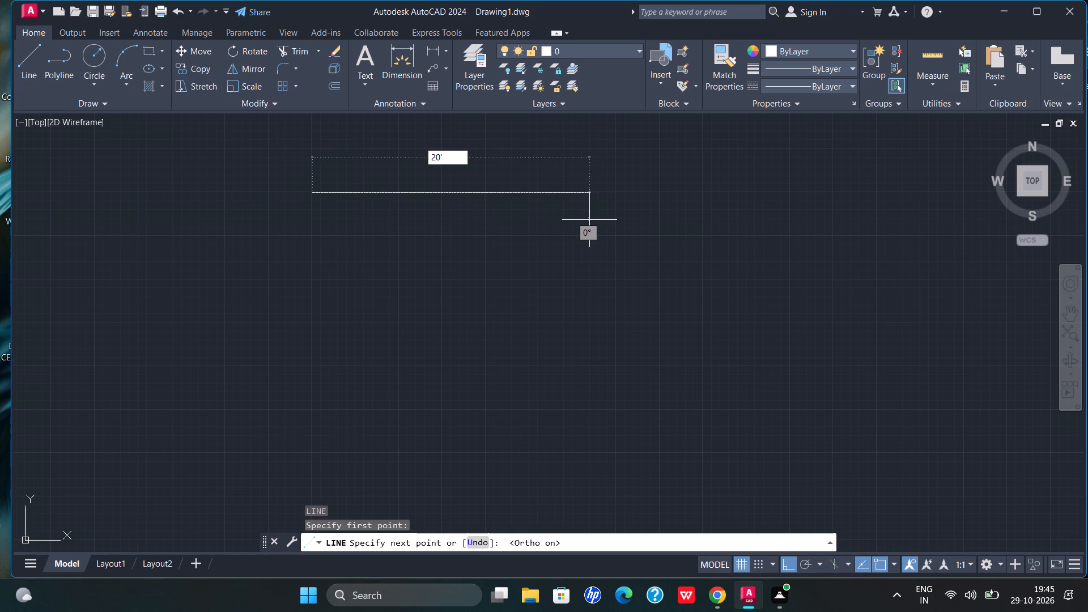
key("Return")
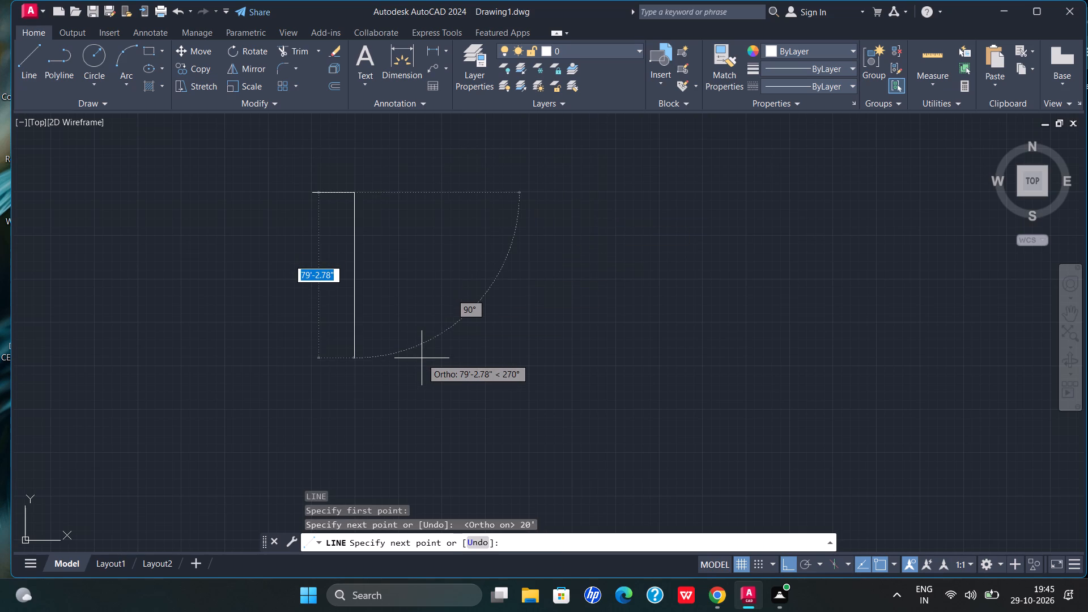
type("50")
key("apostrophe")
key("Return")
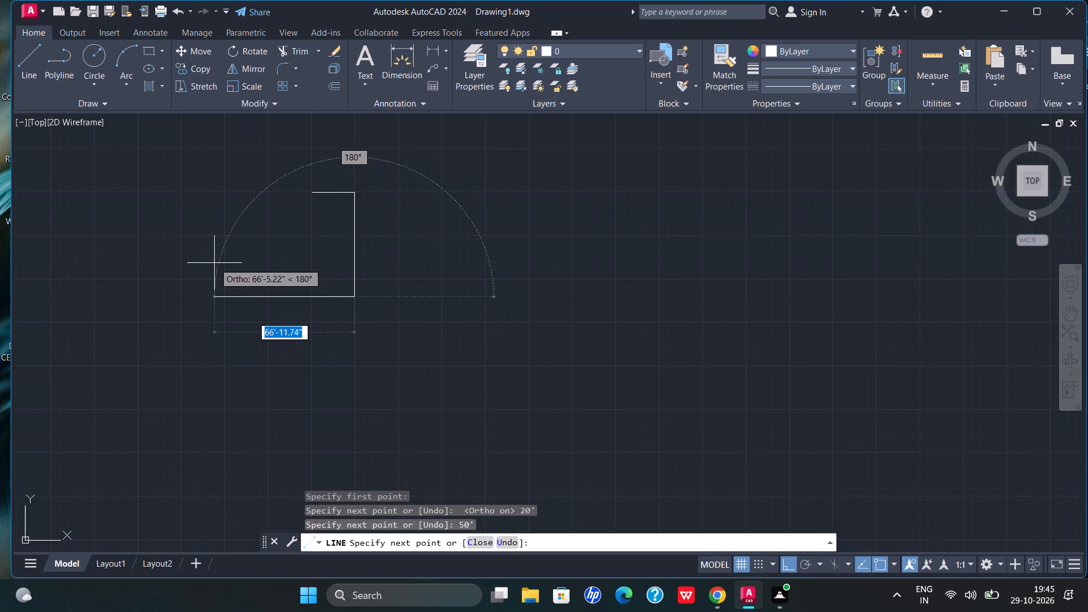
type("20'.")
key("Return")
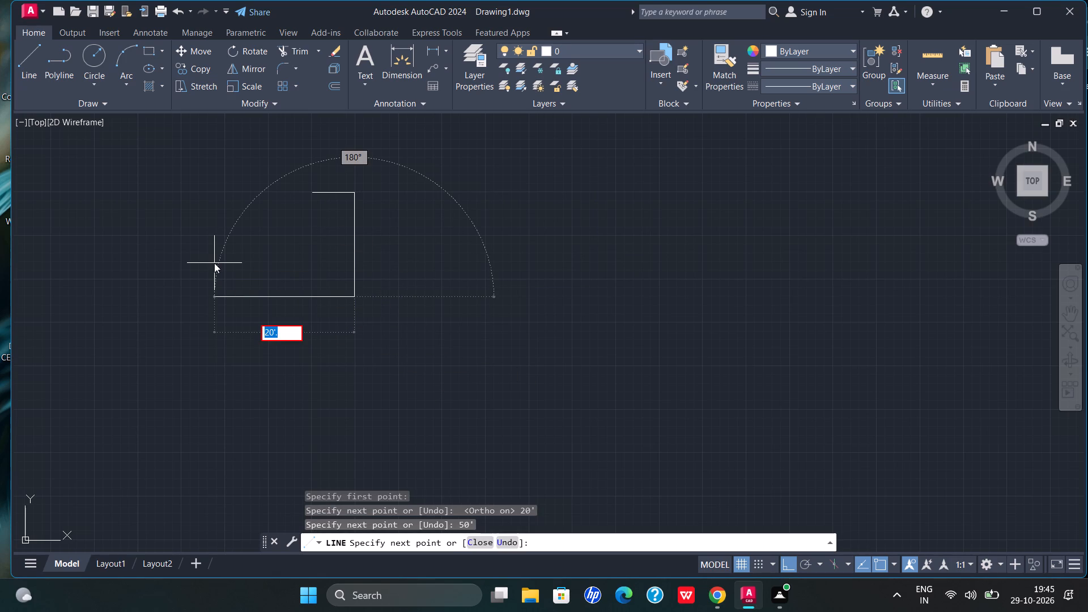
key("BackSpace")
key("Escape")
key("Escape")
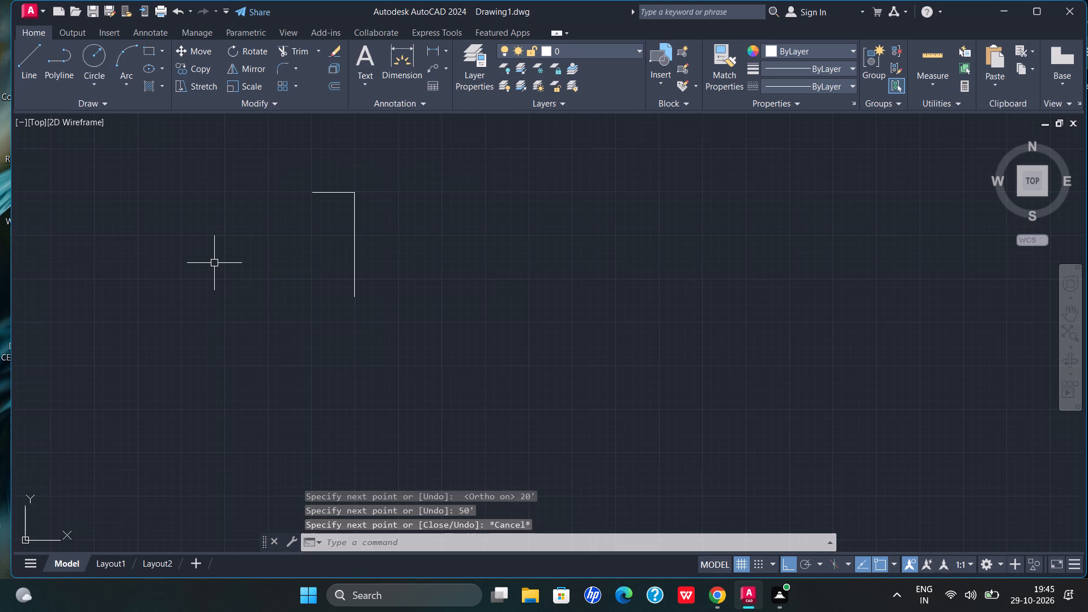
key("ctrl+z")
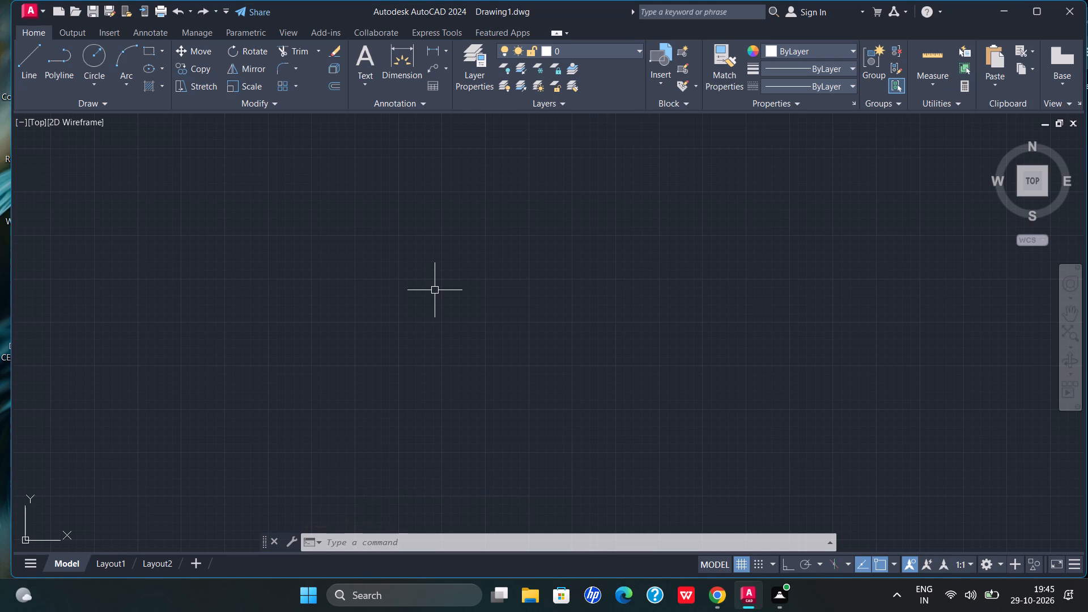
Draw a closed rectangle 20' wide and 50' high with the Line command, using Ortho mode.
key("l")
key("Return")
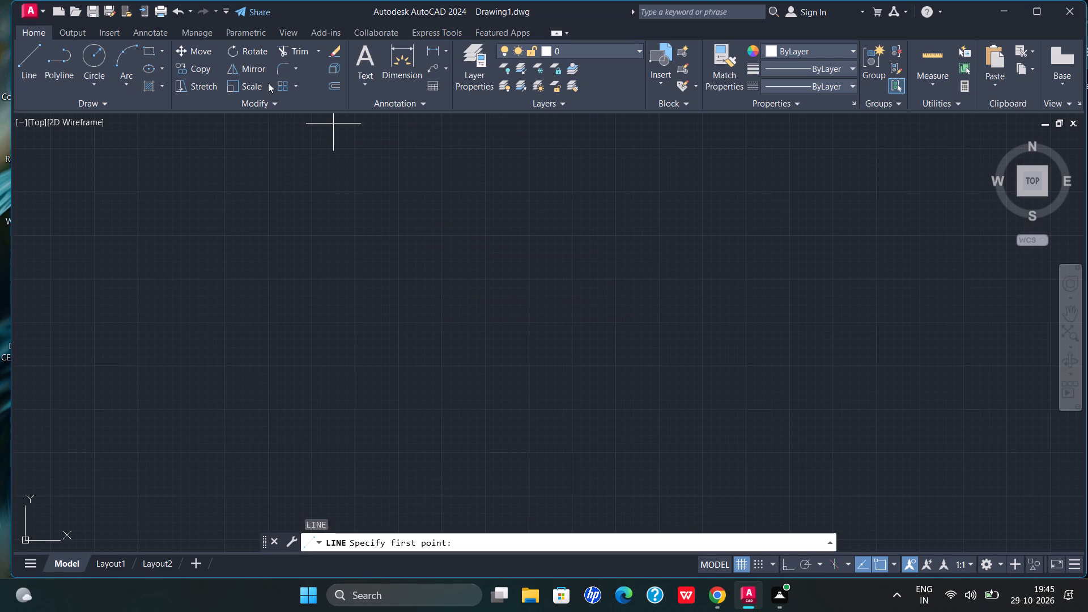
left_click(316, 195)
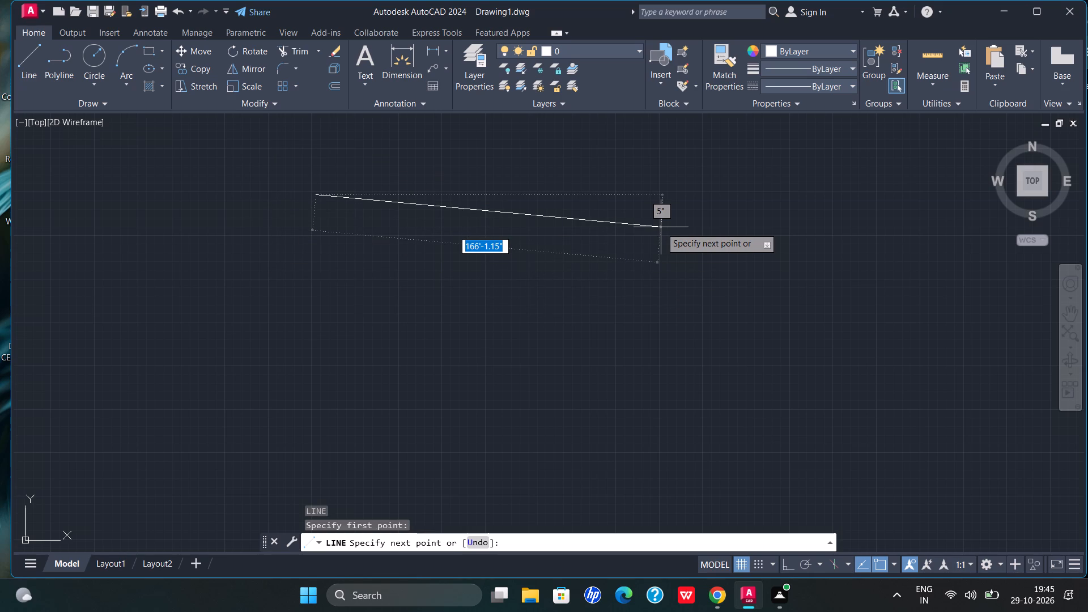
key("F8")
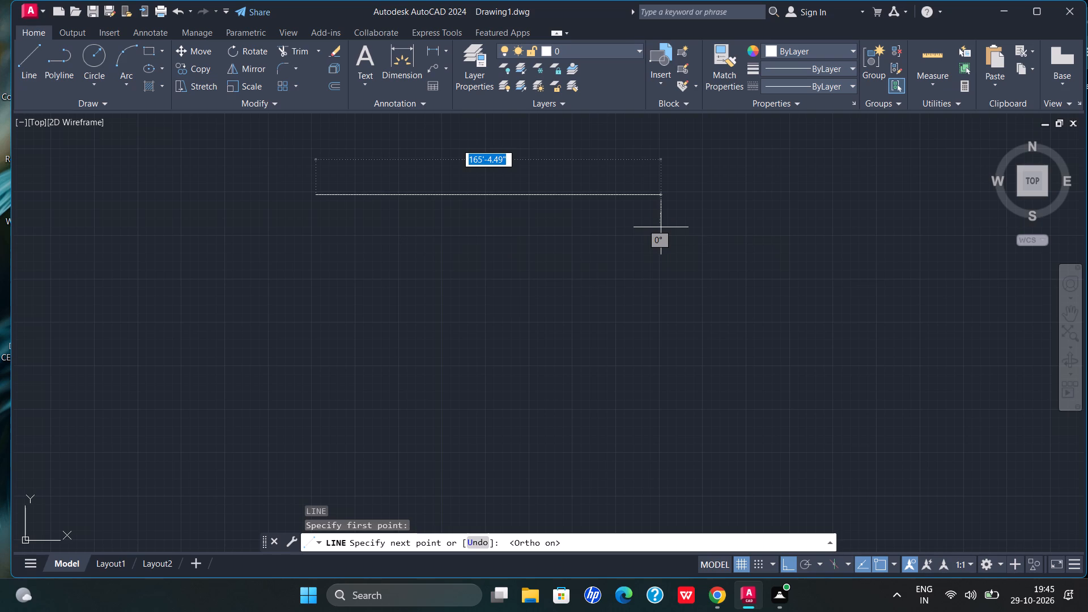
type("20'")
key("Return")
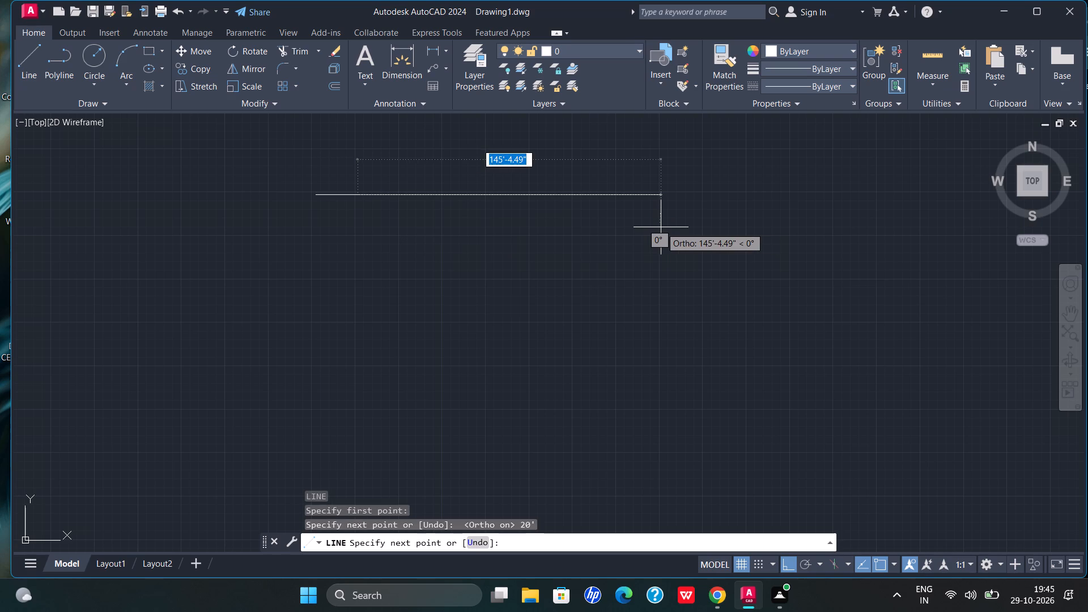
scroll(335, 175, "up", 1)
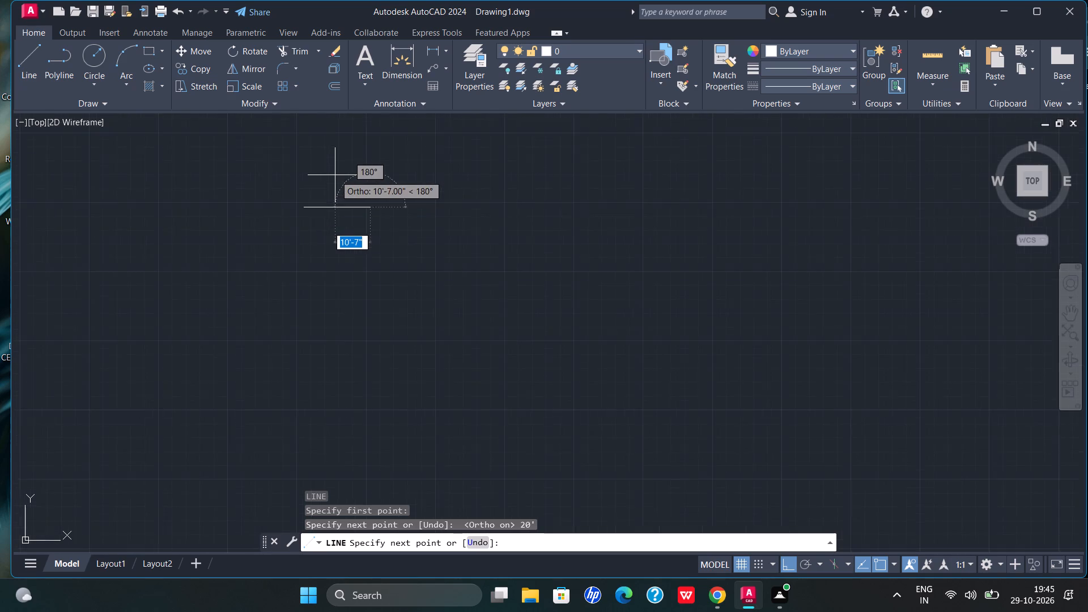
scroll(335, 175, "up", 1)
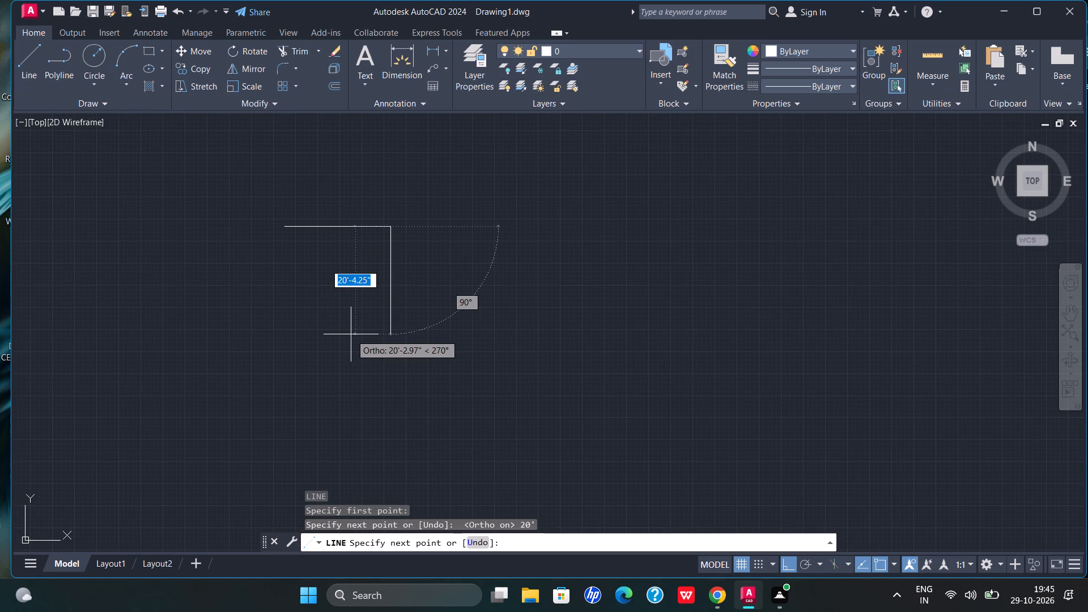
type("50'")
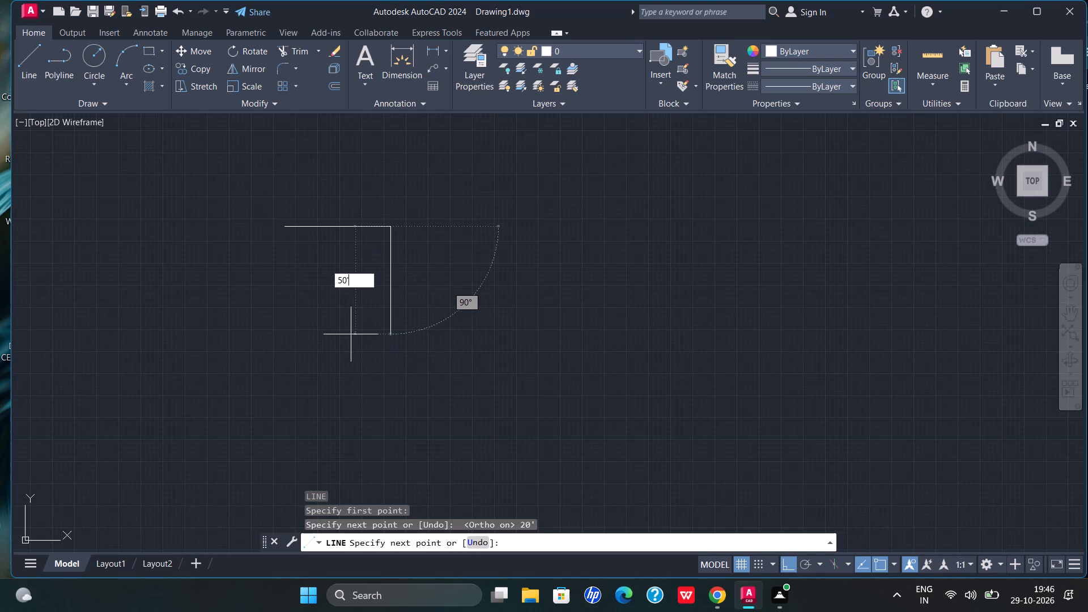
key("Return")
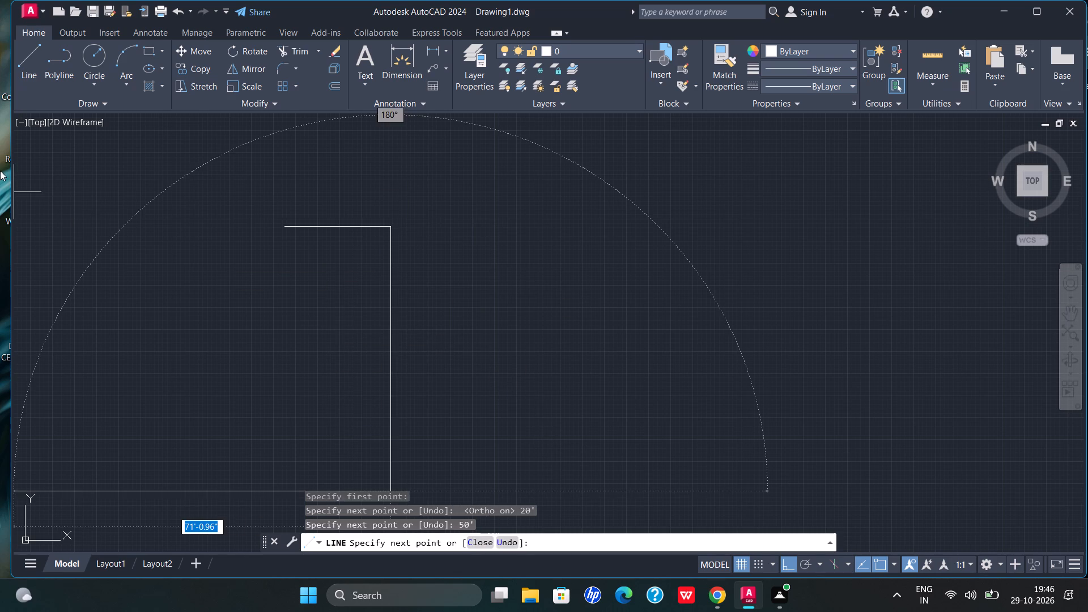
scroll(152, 156, "down", 1)
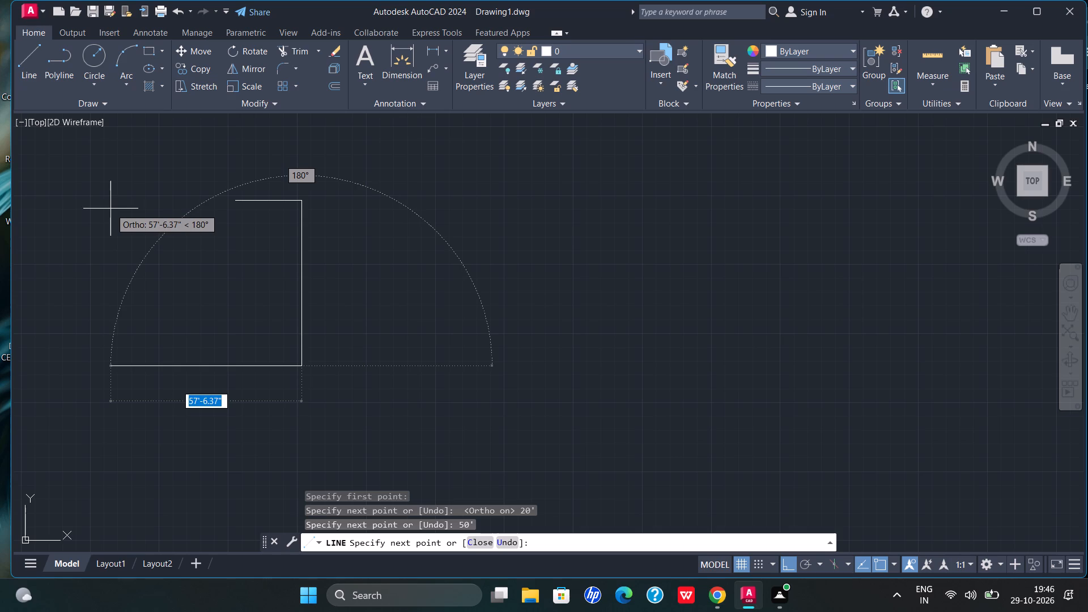
type("20'")
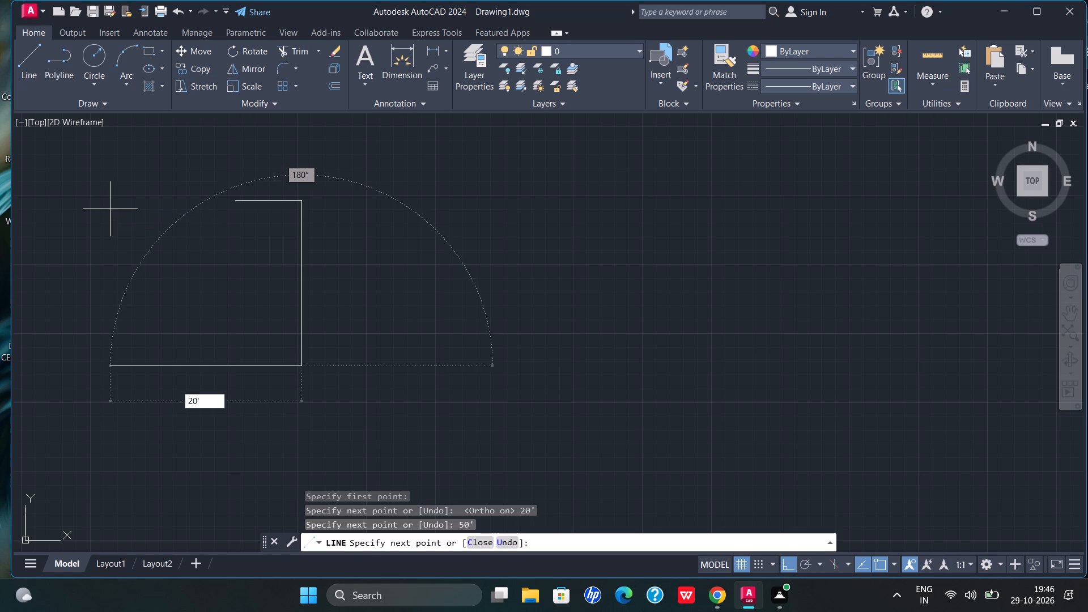
key("Return")
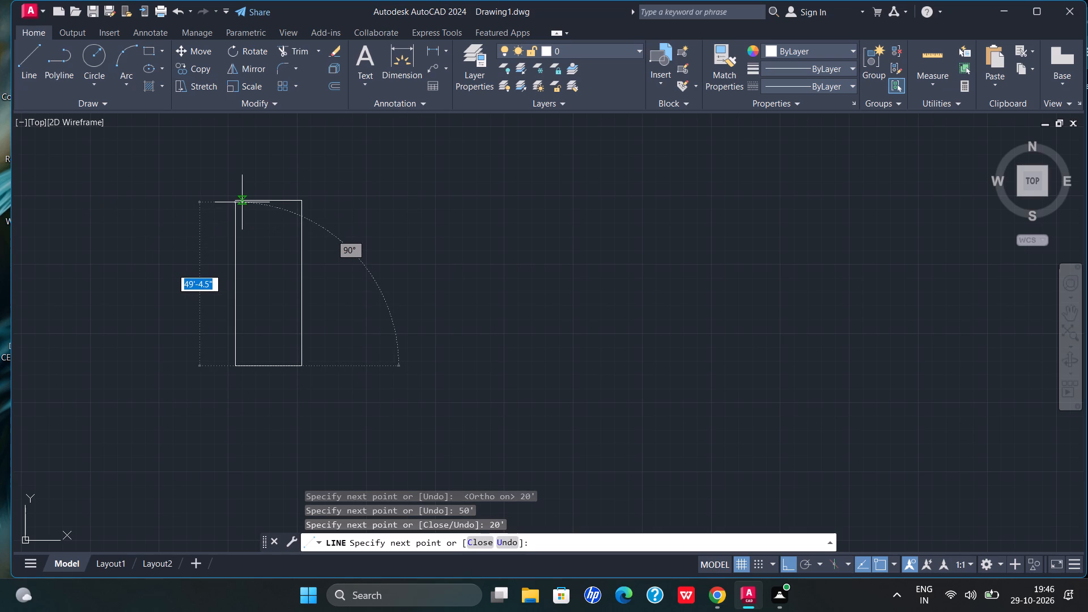
type("50'")
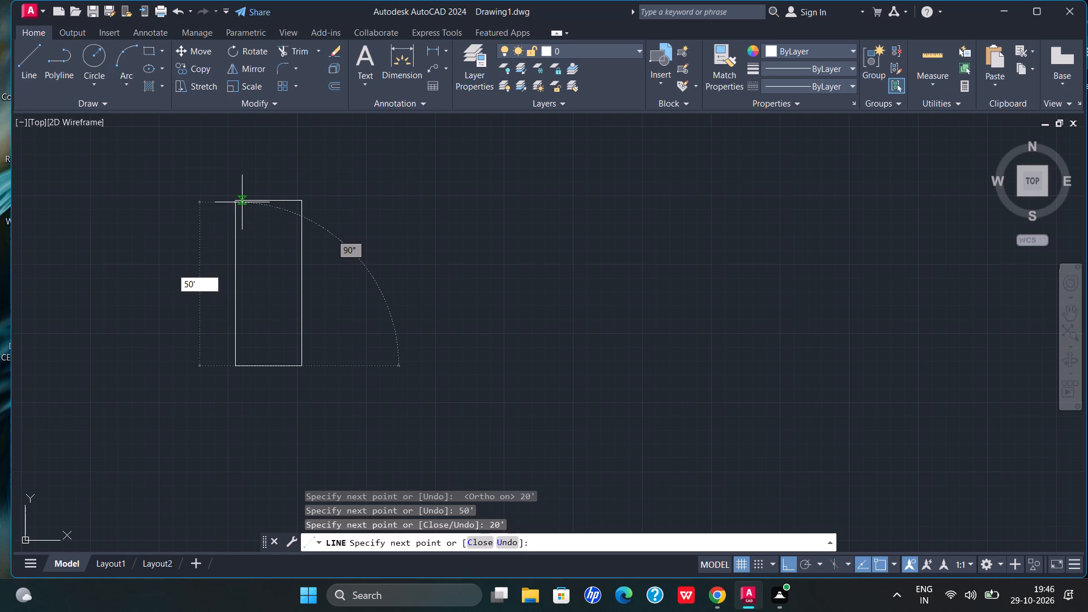
key("Return")
key("Escape")
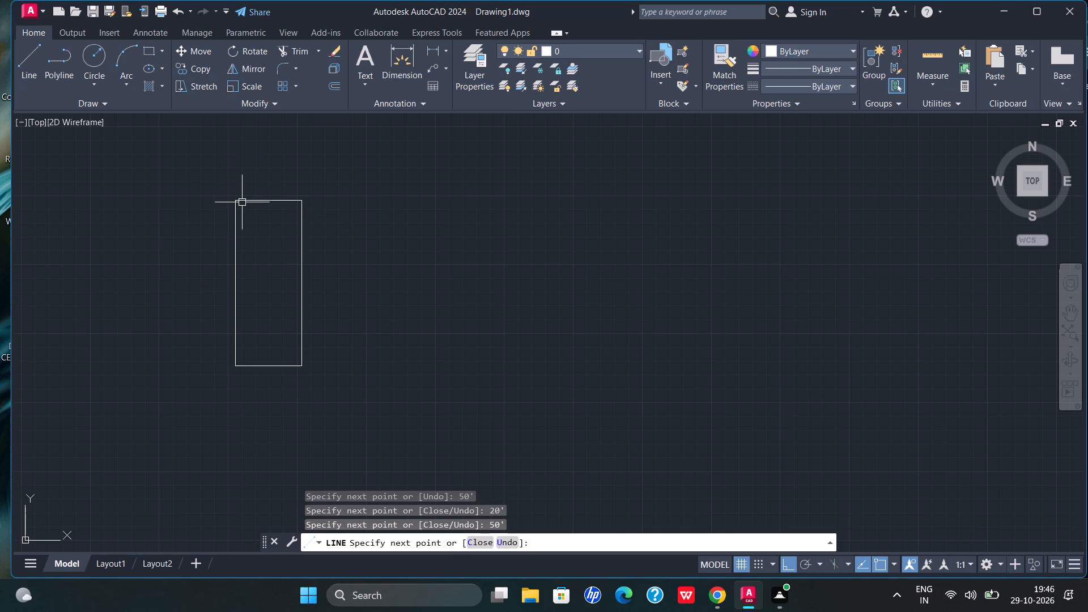
Offset all four sides of the 20' by 50' rectangle inward by 9" to form the outer walls.
scroll(252, 223, "up", 1)
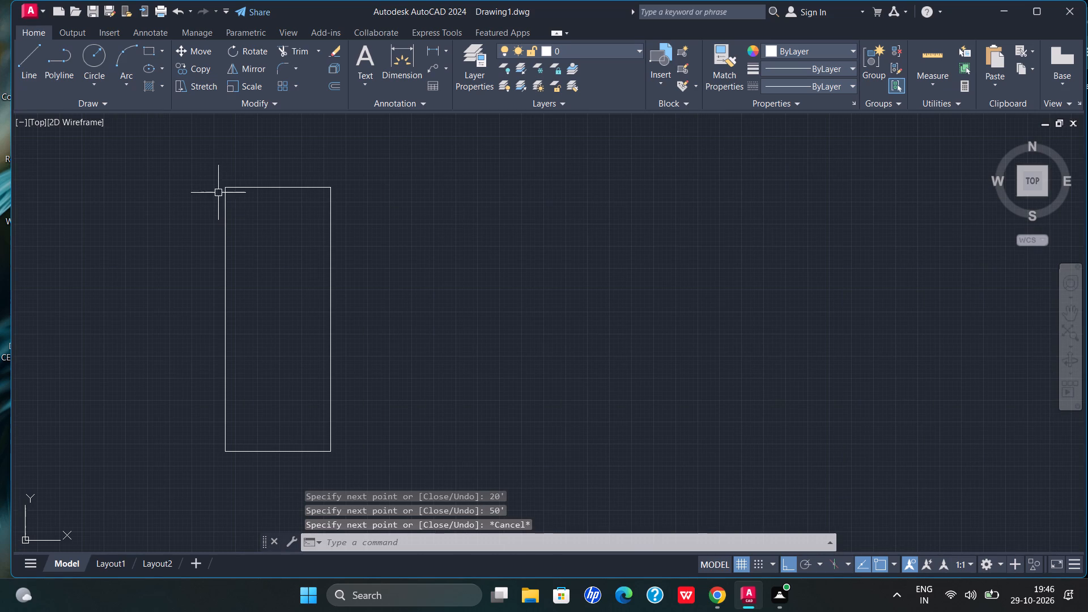
type("off")
key("Return")
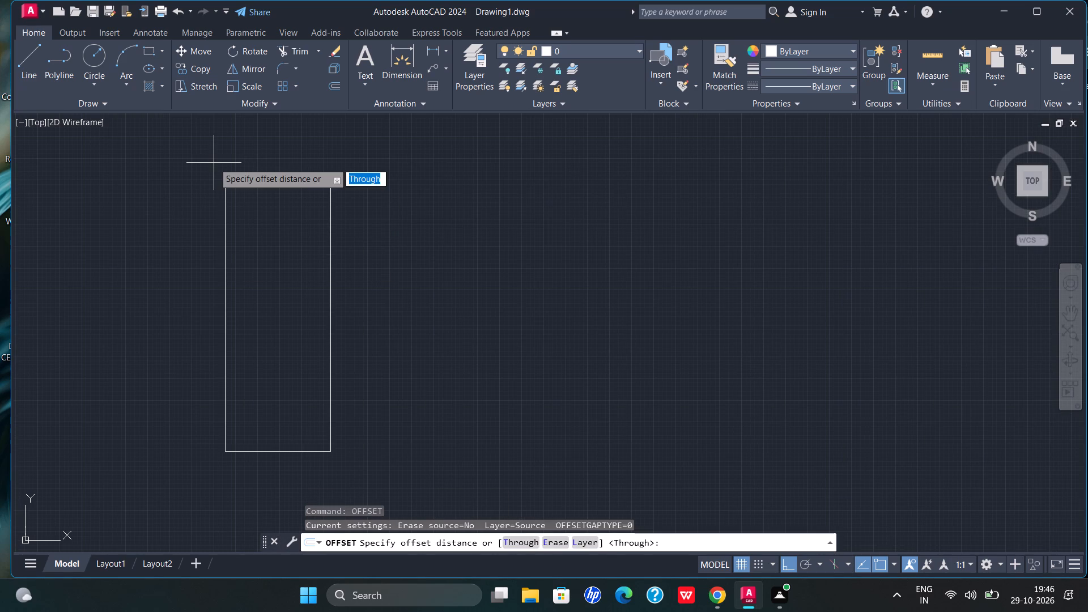
key("9")
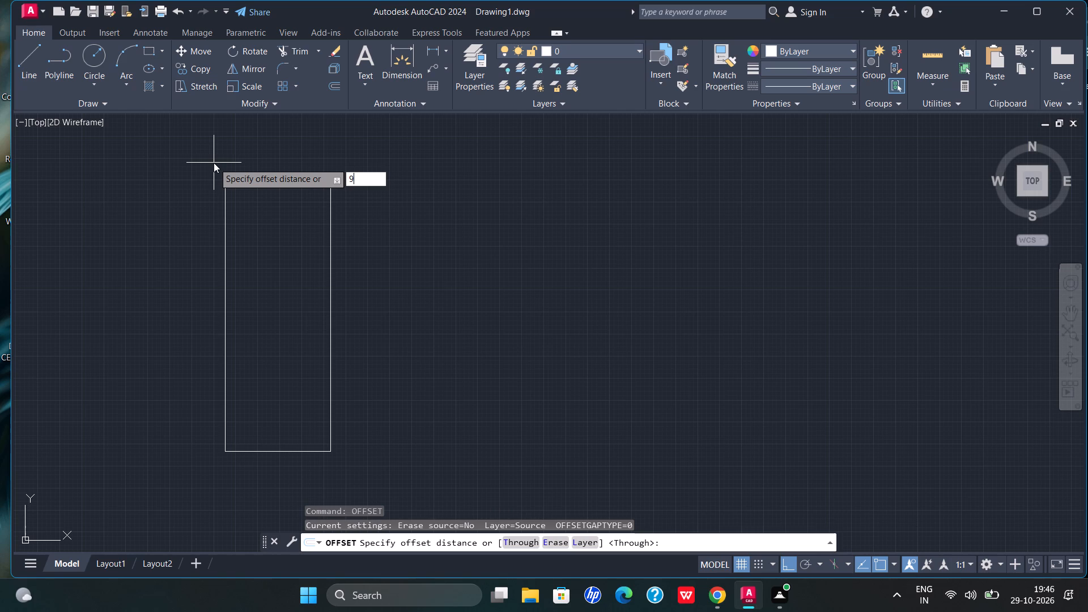
key("shift+quotedbl")
key("Return")
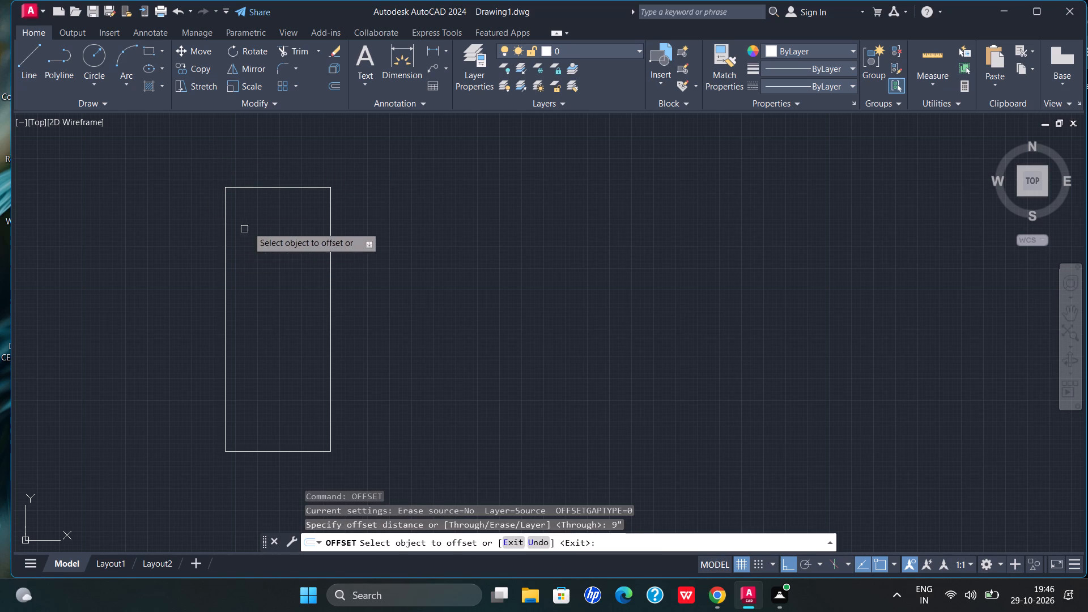
left_click(274, 191)
left_click(266, 201)
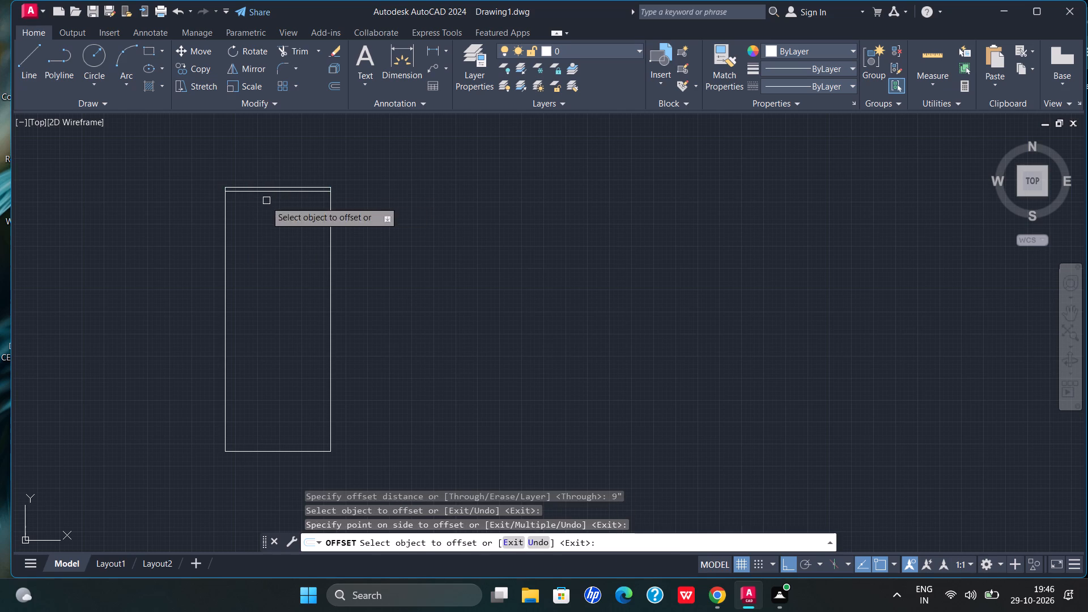
left_click(227, 235)
left_click(237, 232)
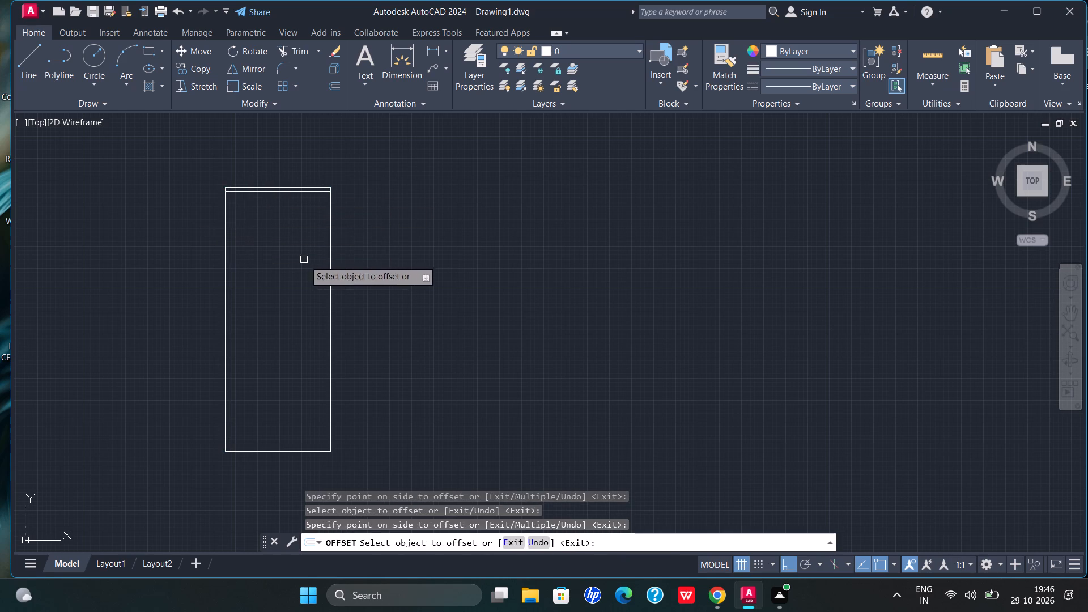
left_click(331, 235)
left_click(311, 233)
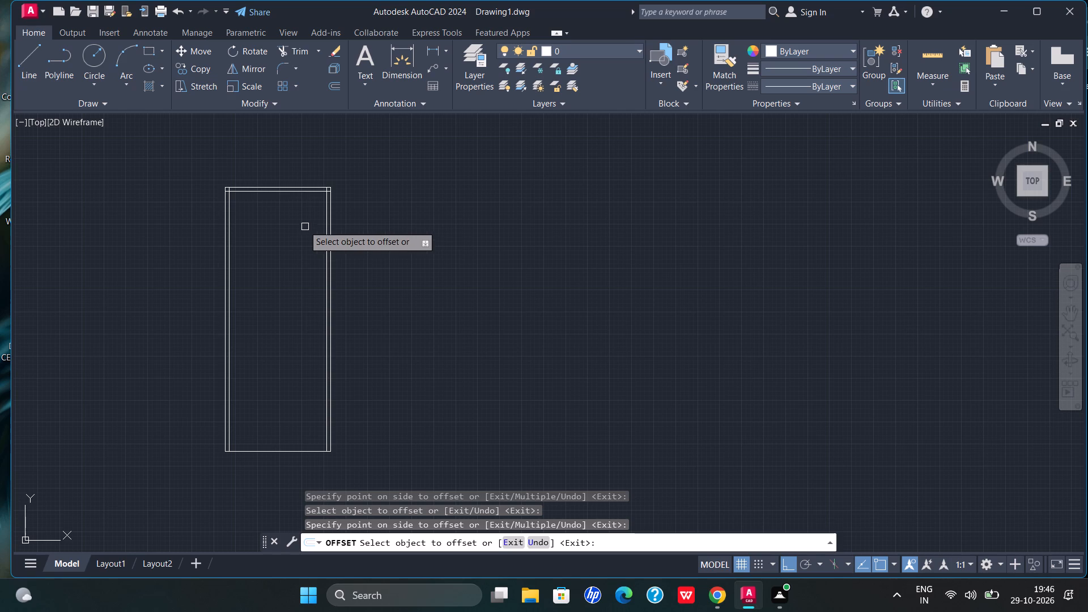
left_click(291, 450)
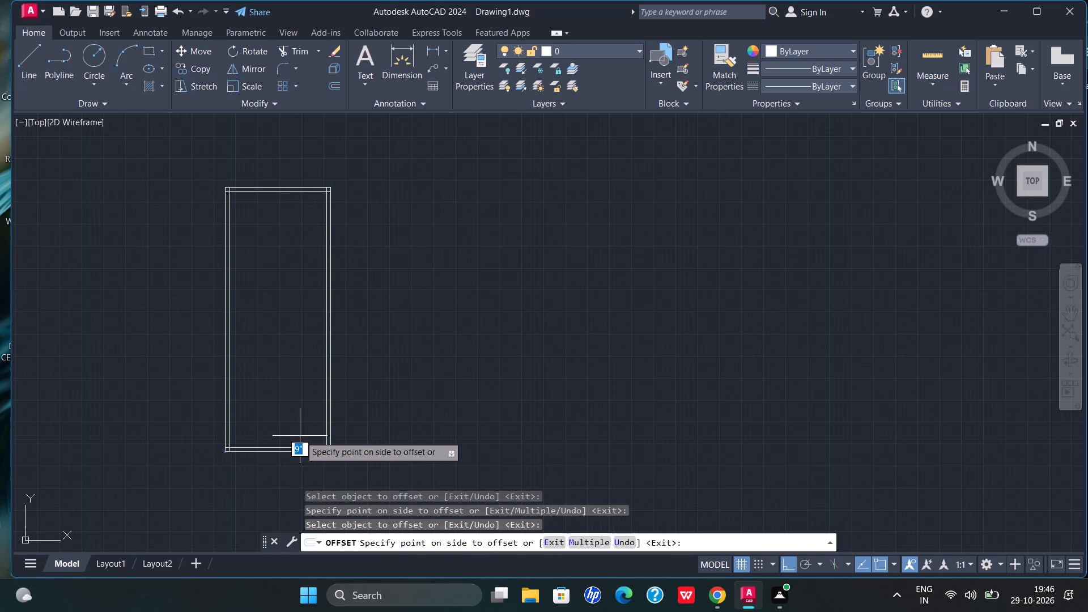
left_click(300, 436)
scroll(232, 158, "up", 3)
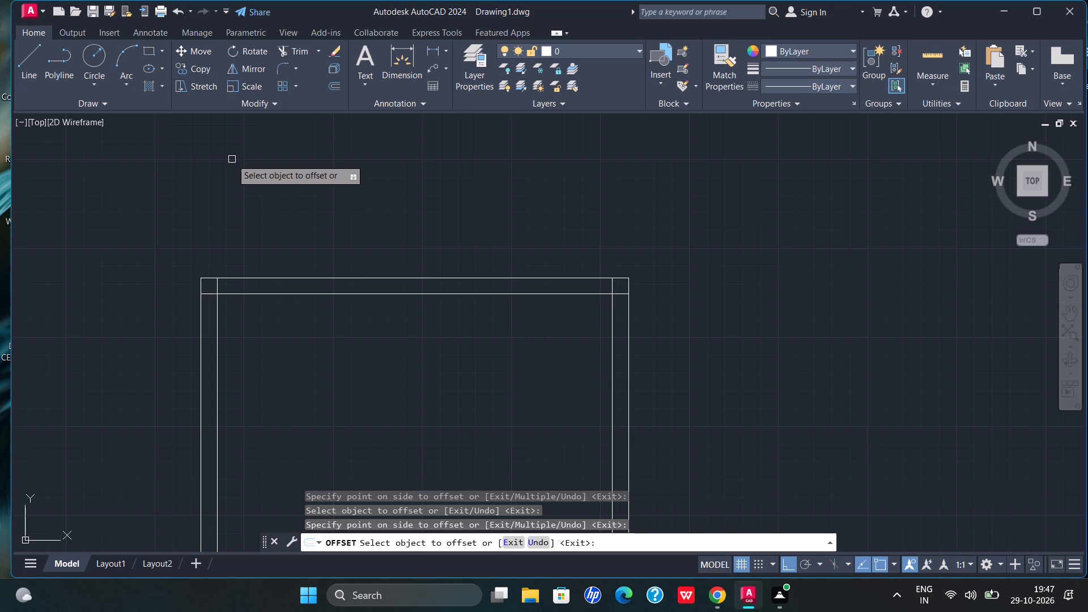
scroll(303, 104, "down", 2)
scroll(354, 95, "down", 1)
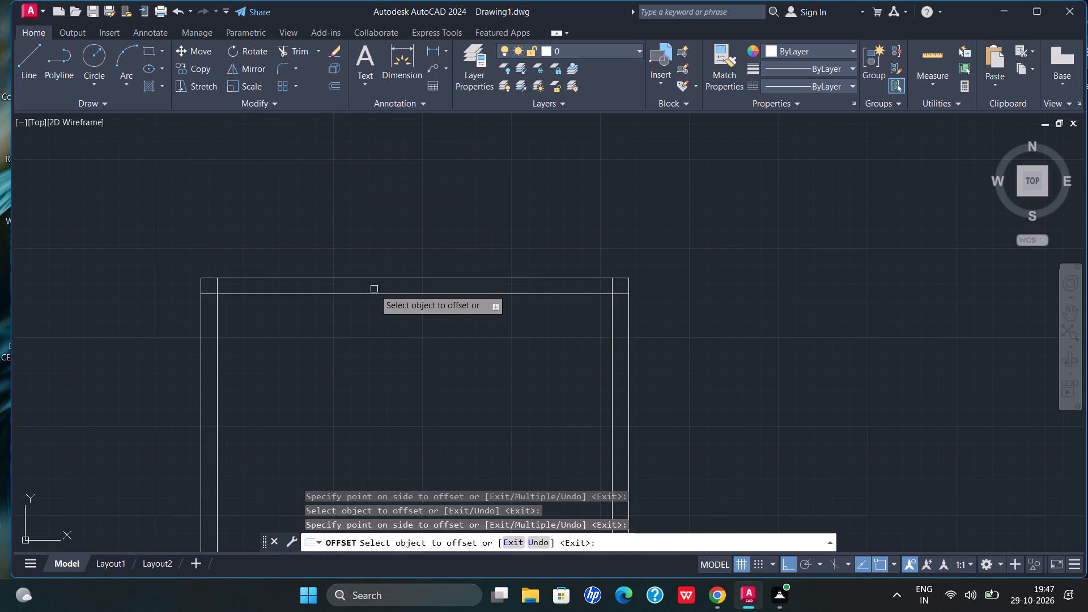
key("Escape")
key("Escape")
key("Escape")
key("Escape")
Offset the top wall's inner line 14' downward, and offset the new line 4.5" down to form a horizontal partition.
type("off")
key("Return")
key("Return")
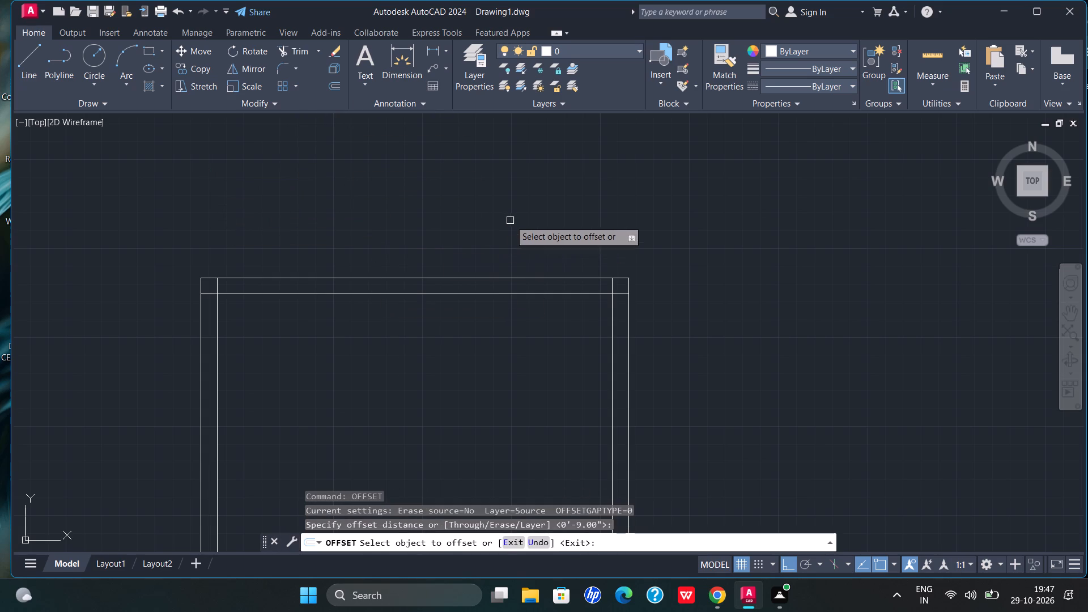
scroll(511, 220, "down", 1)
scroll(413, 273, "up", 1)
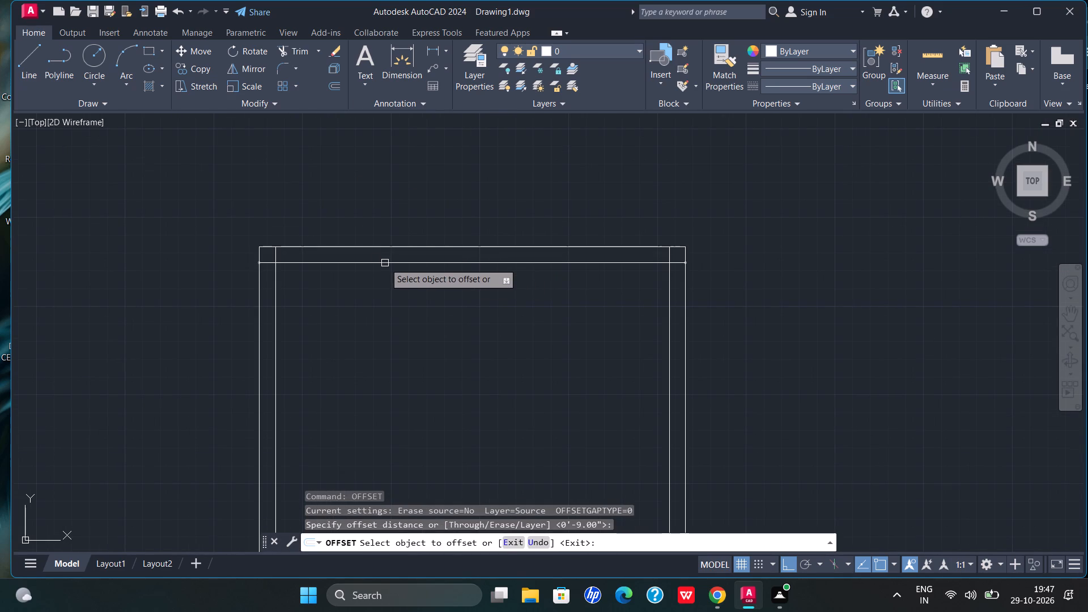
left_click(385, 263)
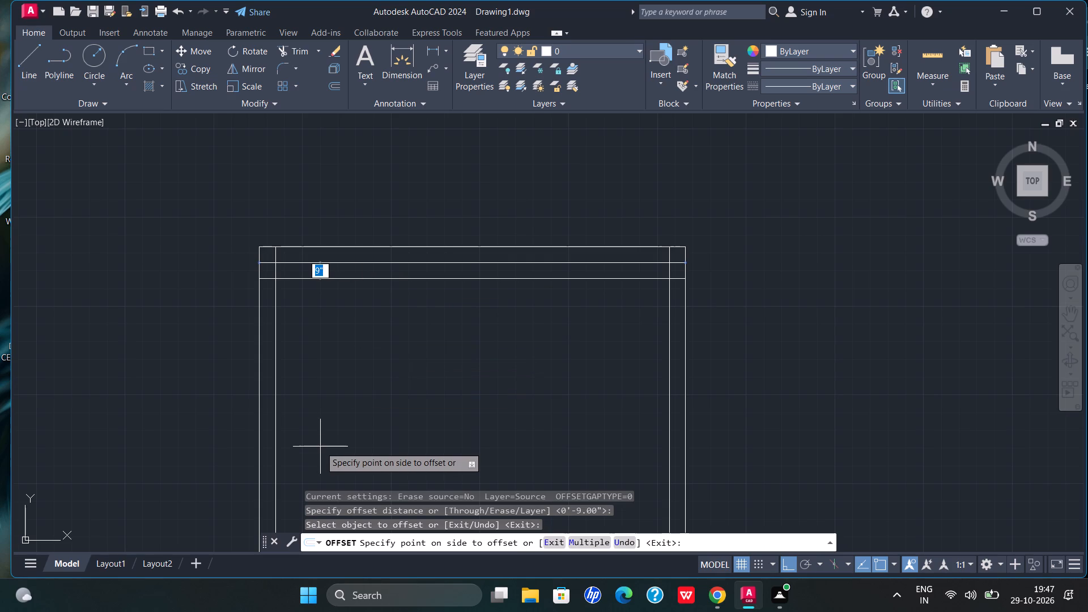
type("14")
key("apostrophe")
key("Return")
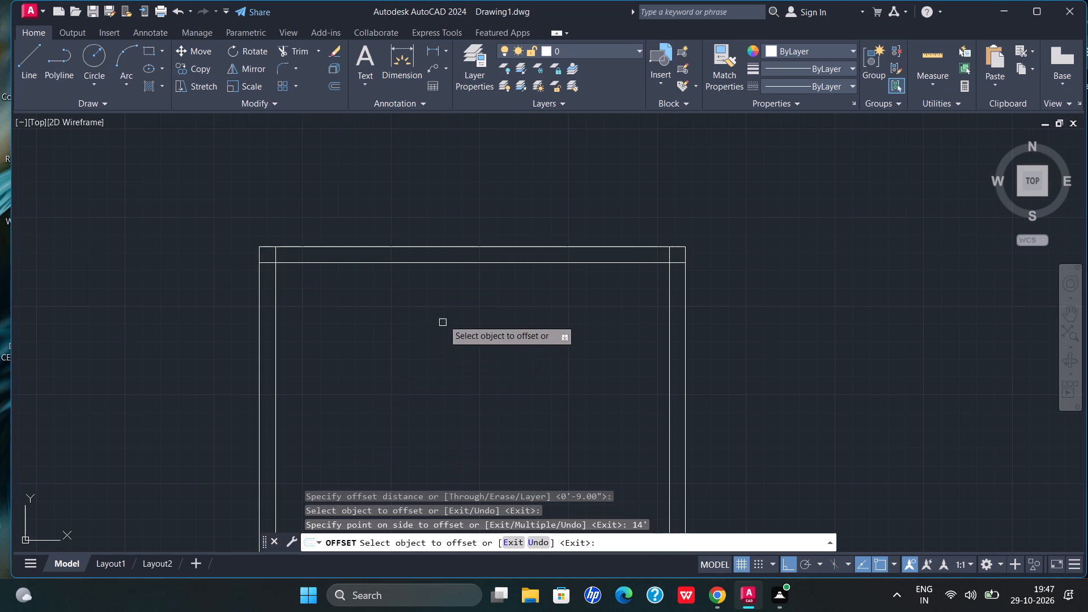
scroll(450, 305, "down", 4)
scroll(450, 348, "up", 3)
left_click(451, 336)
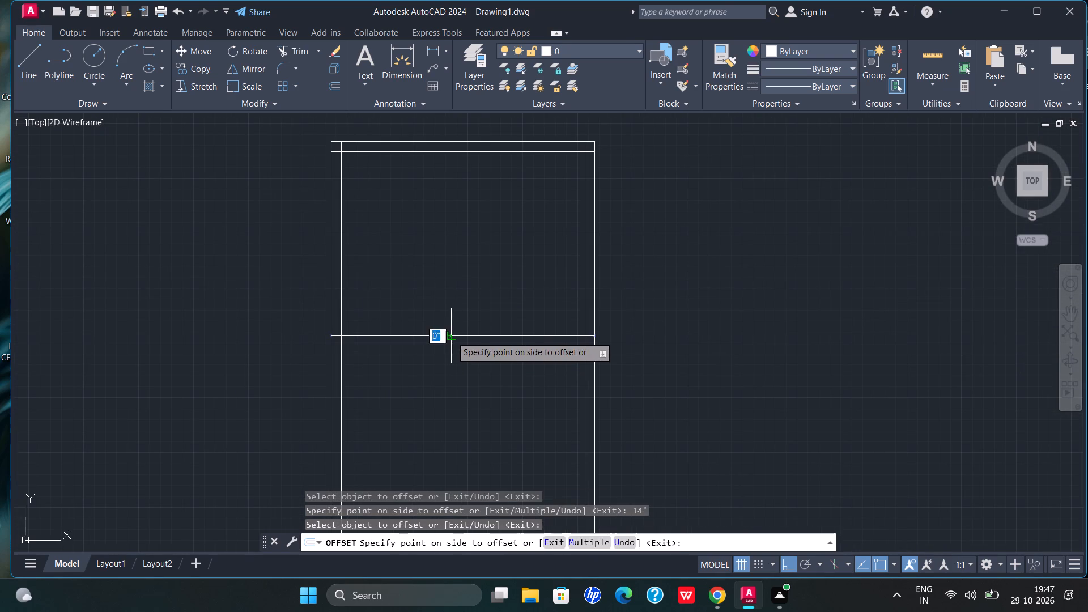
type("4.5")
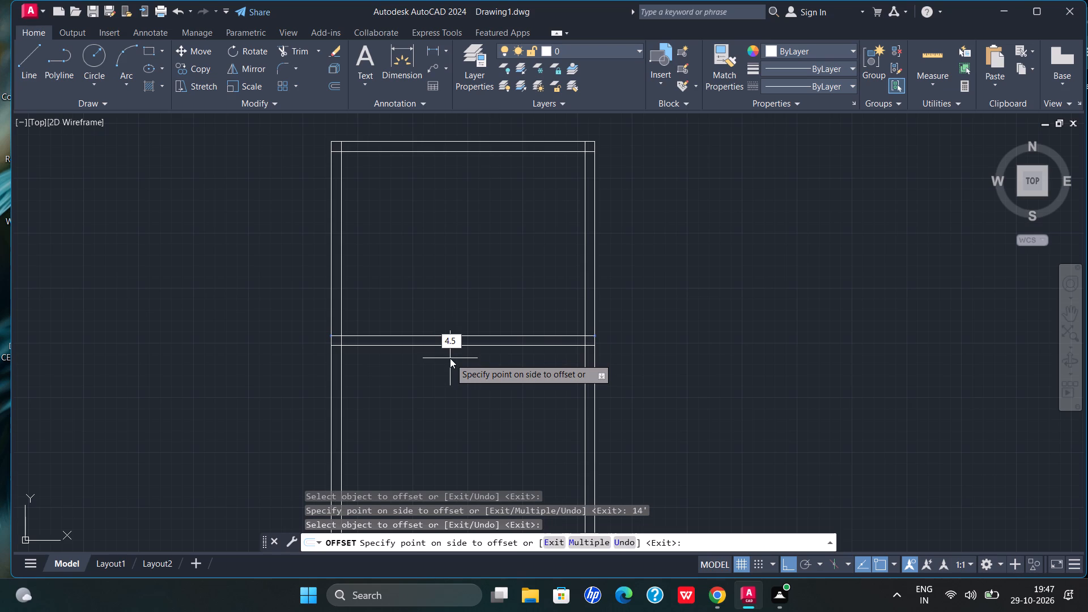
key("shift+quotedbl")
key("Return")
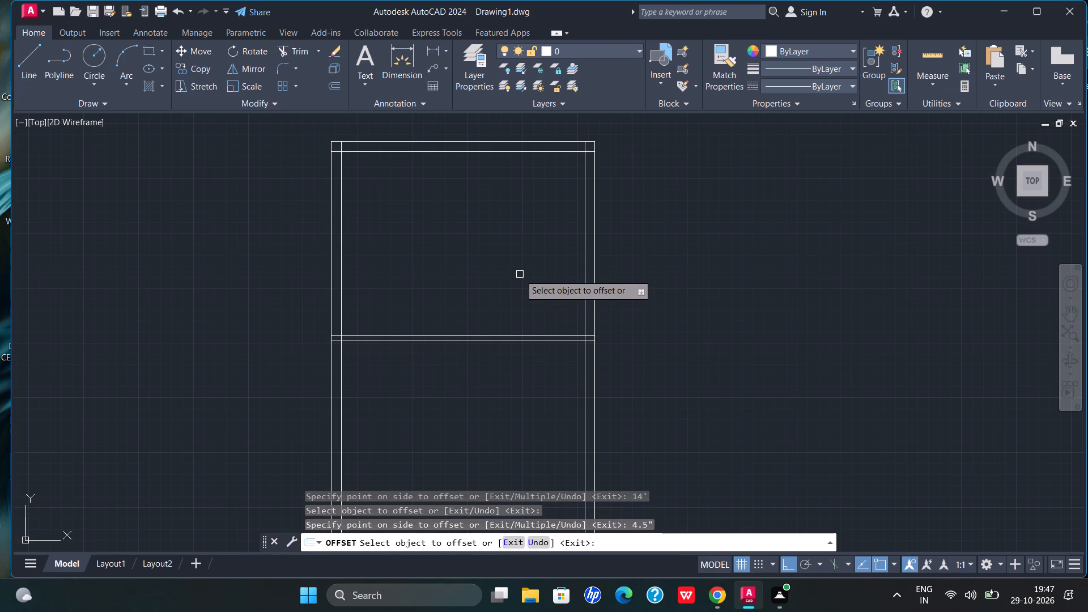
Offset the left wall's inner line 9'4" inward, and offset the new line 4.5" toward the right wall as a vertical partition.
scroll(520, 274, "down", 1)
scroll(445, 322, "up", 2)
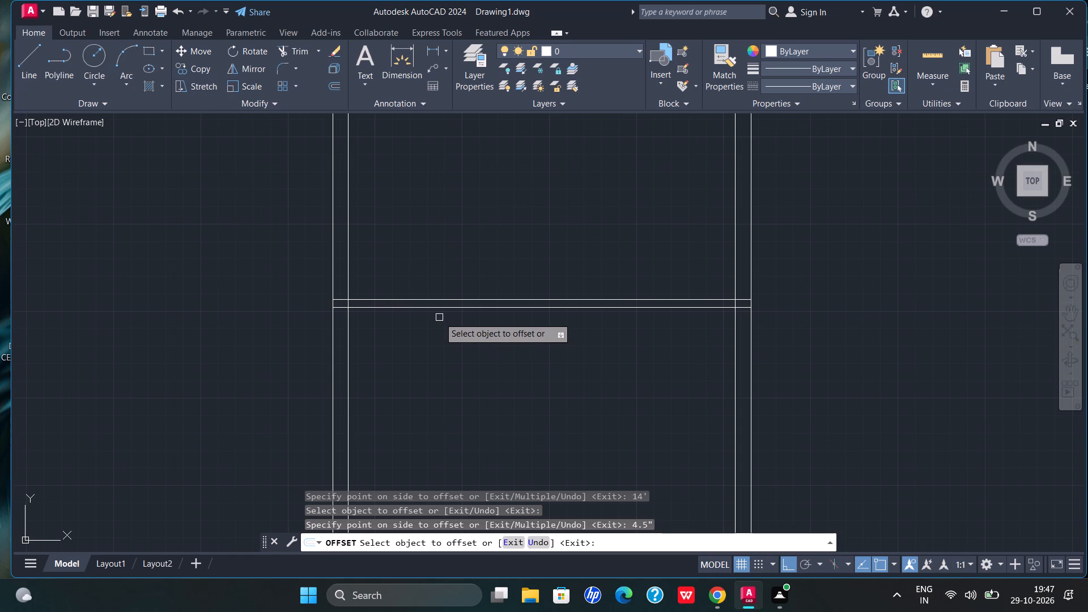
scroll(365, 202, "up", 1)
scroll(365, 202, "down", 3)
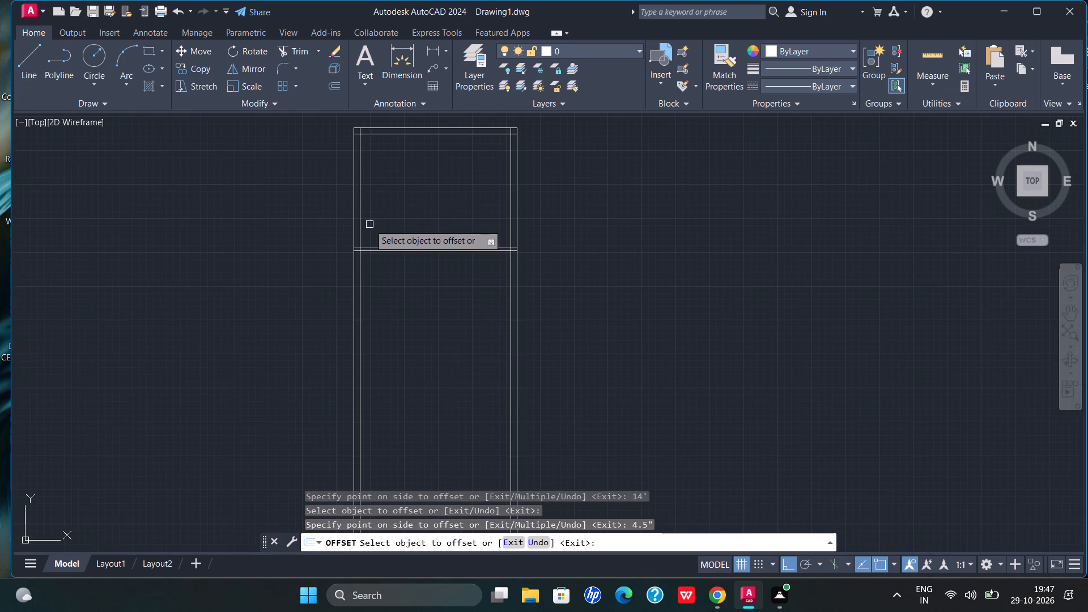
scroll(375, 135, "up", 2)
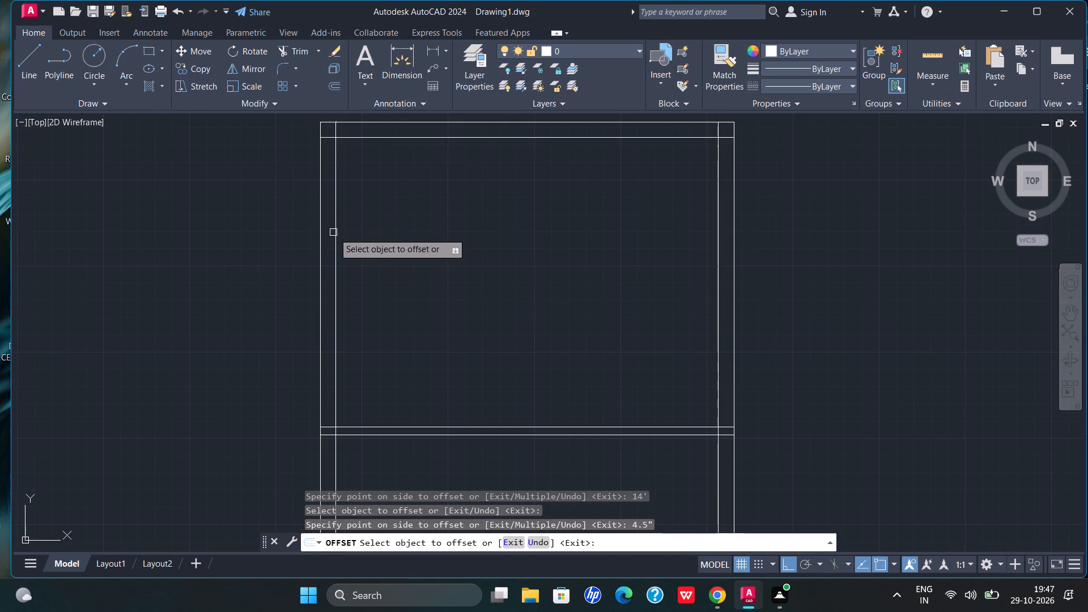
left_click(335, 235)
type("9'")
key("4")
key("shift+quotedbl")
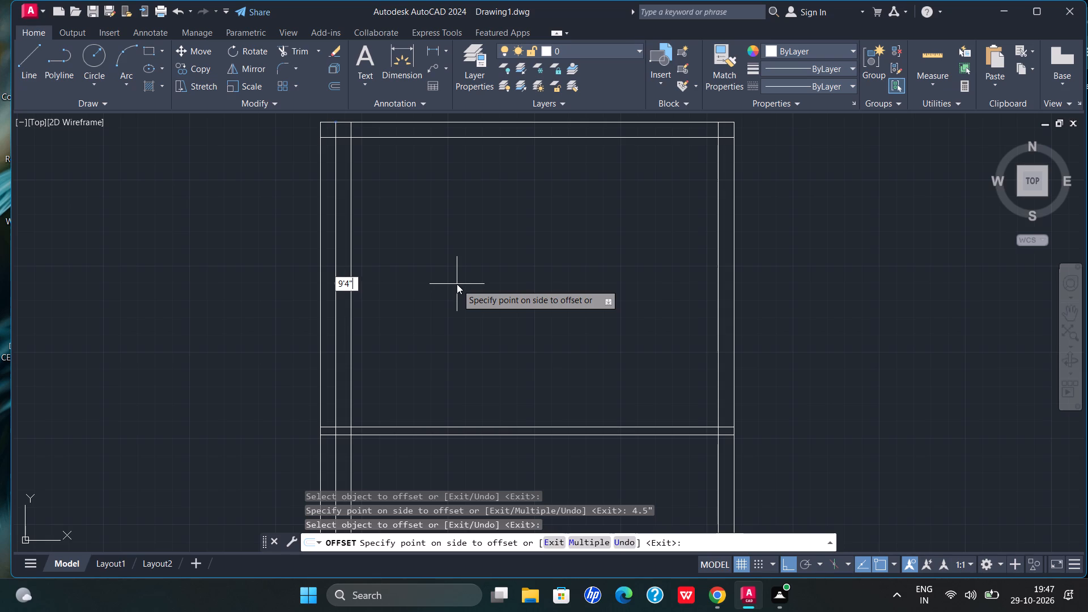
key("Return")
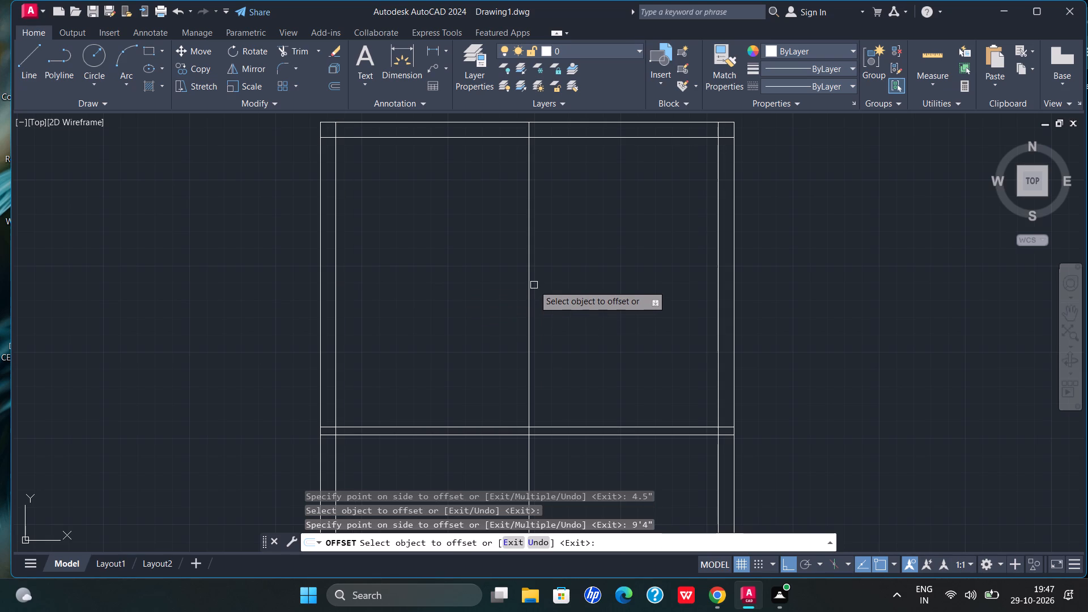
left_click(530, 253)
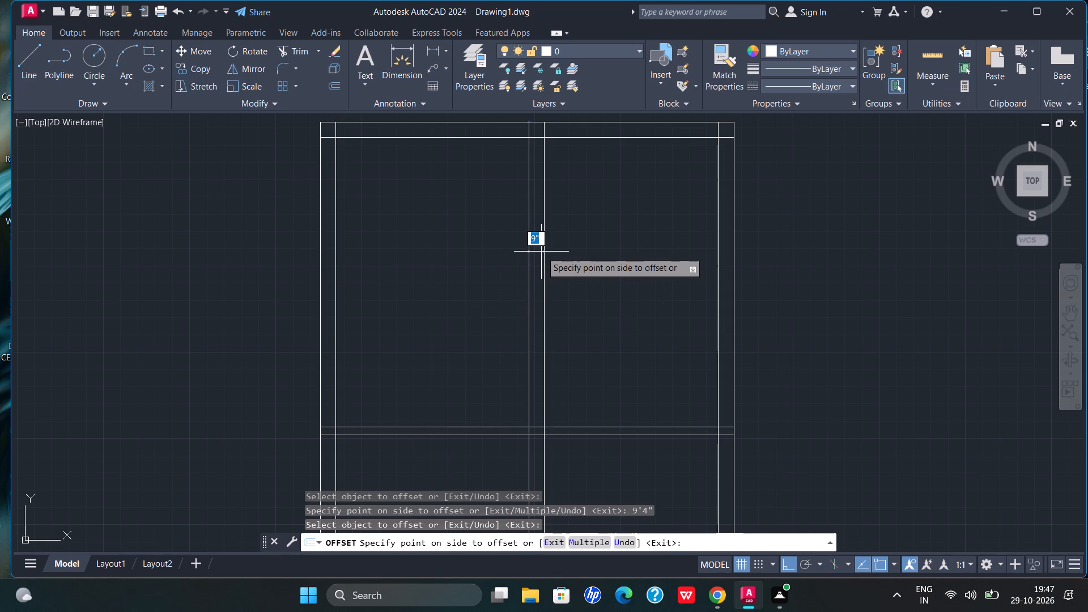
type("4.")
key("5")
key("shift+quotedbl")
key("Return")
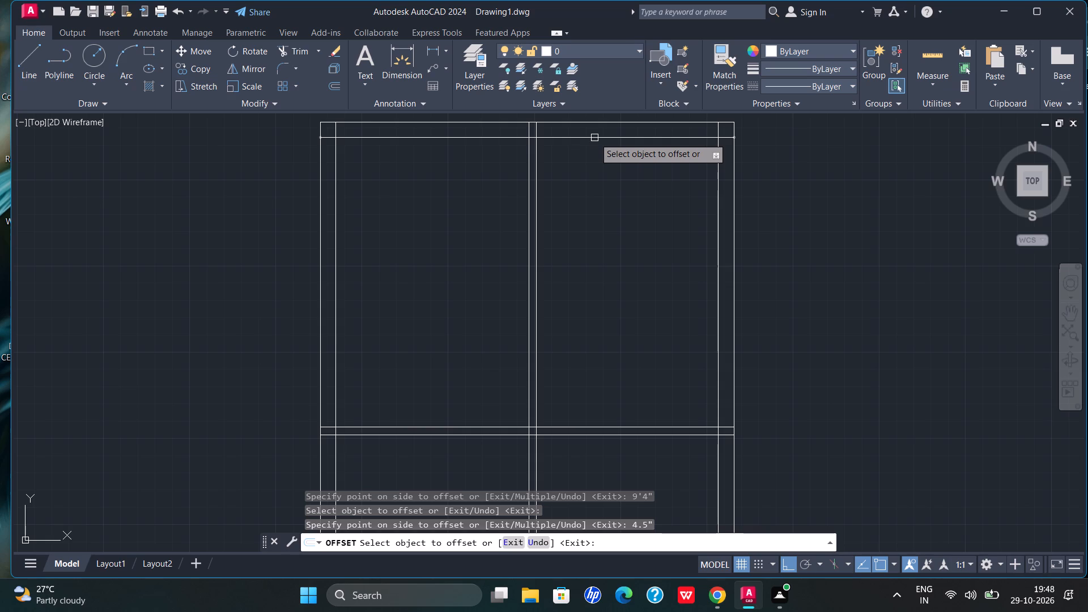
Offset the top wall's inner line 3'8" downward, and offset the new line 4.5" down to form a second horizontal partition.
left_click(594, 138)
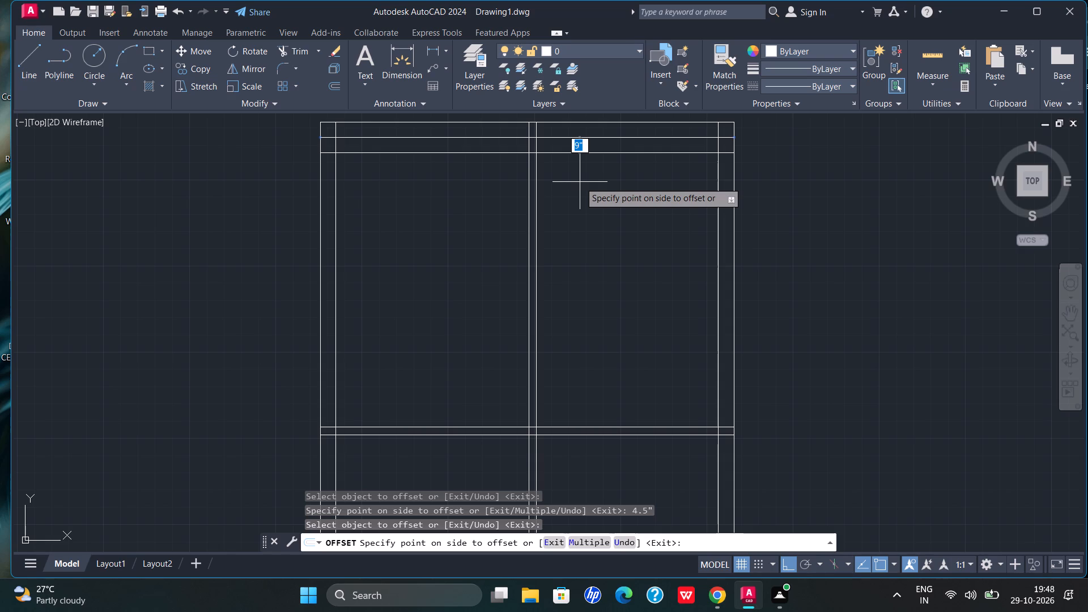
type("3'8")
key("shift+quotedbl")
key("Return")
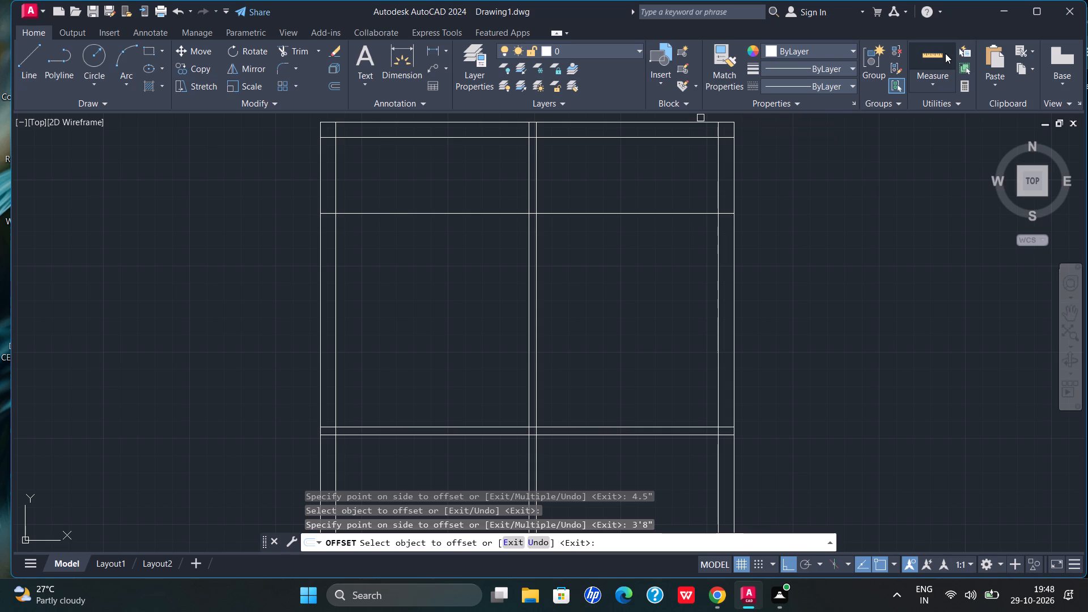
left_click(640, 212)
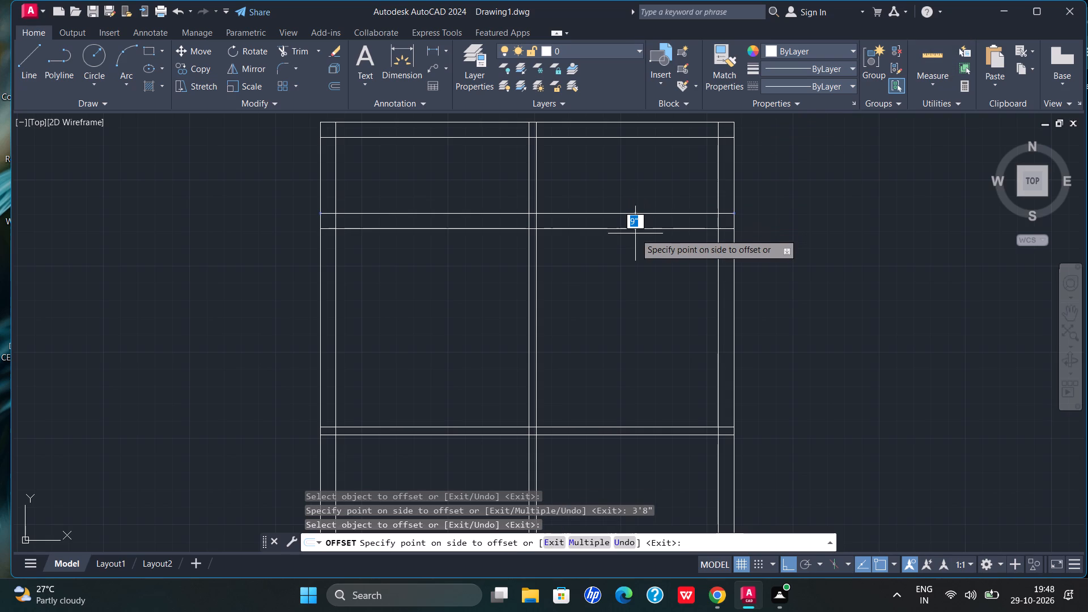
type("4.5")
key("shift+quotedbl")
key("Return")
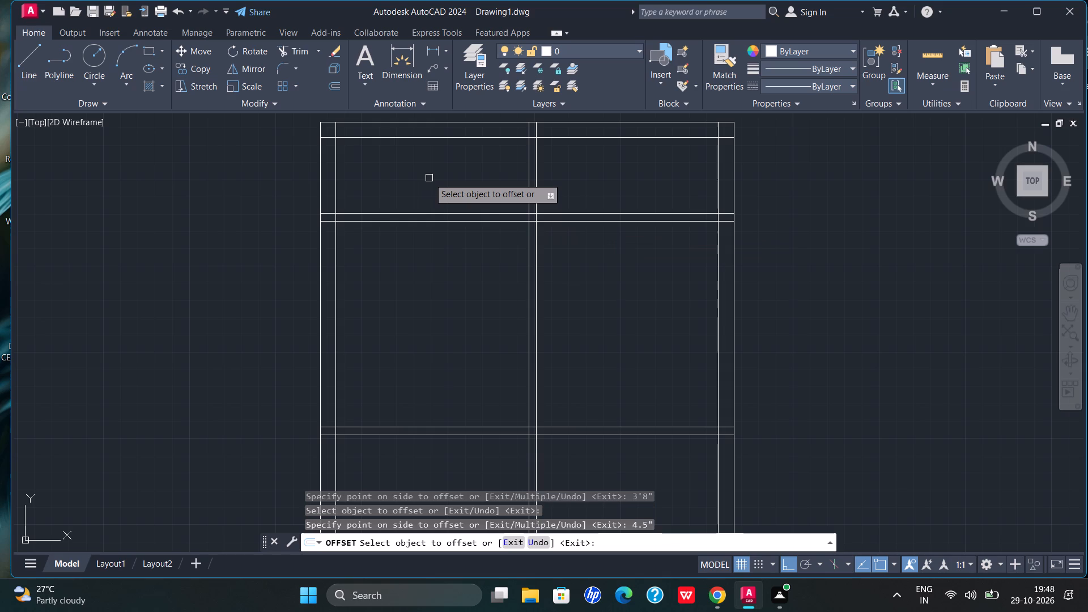
Measure the width and height of the left room between the two horizontal partitions with the quick measure tool.
left_click(934, 56)
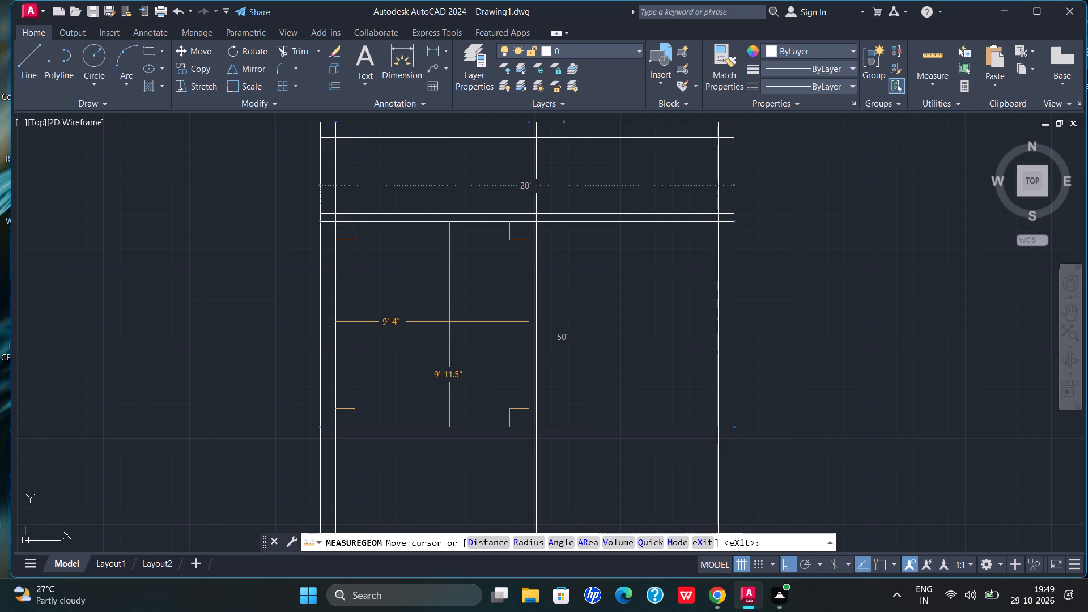
key("ctrl+z")
key("ctrl+z")
key("Escape")
key("Escape")
key("Escape")
key("Escape")
key("Escape")
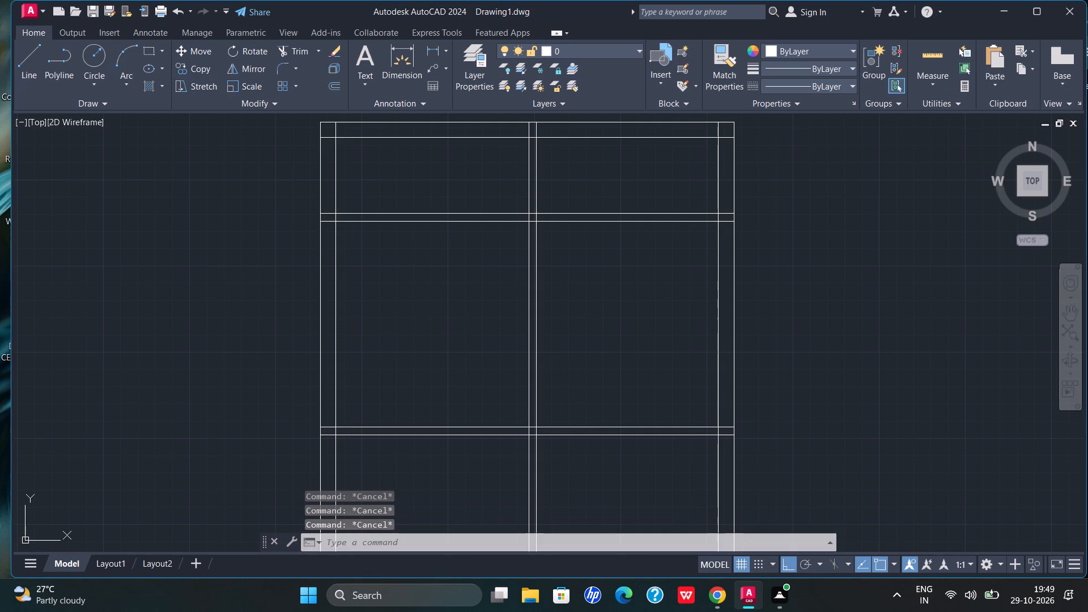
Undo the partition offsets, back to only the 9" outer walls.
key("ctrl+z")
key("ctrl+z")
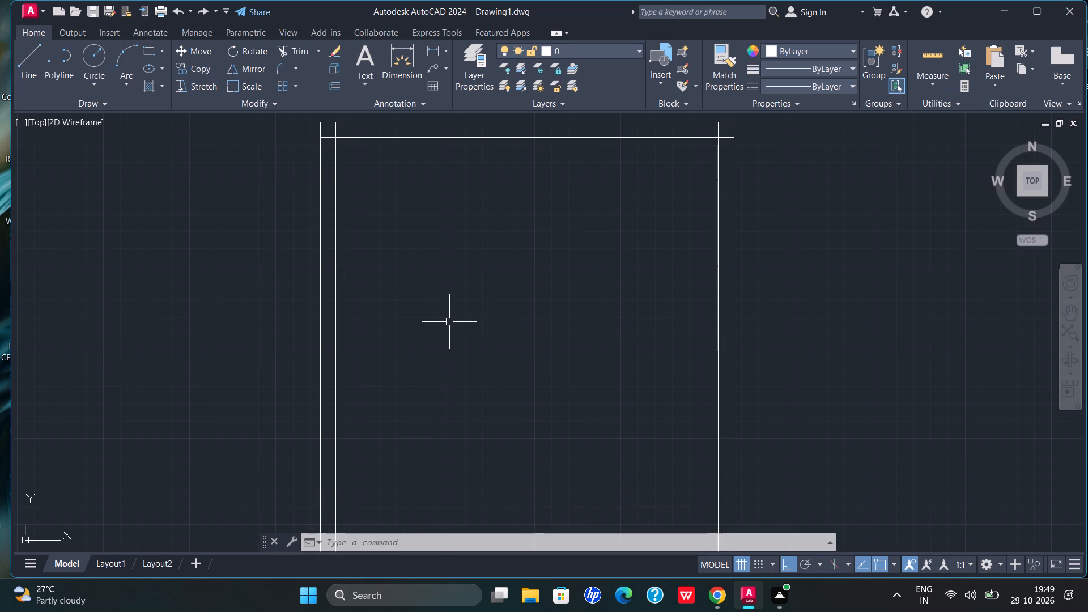
Offset the left wall's inner line 9'4" toward the right wall.
type("off")
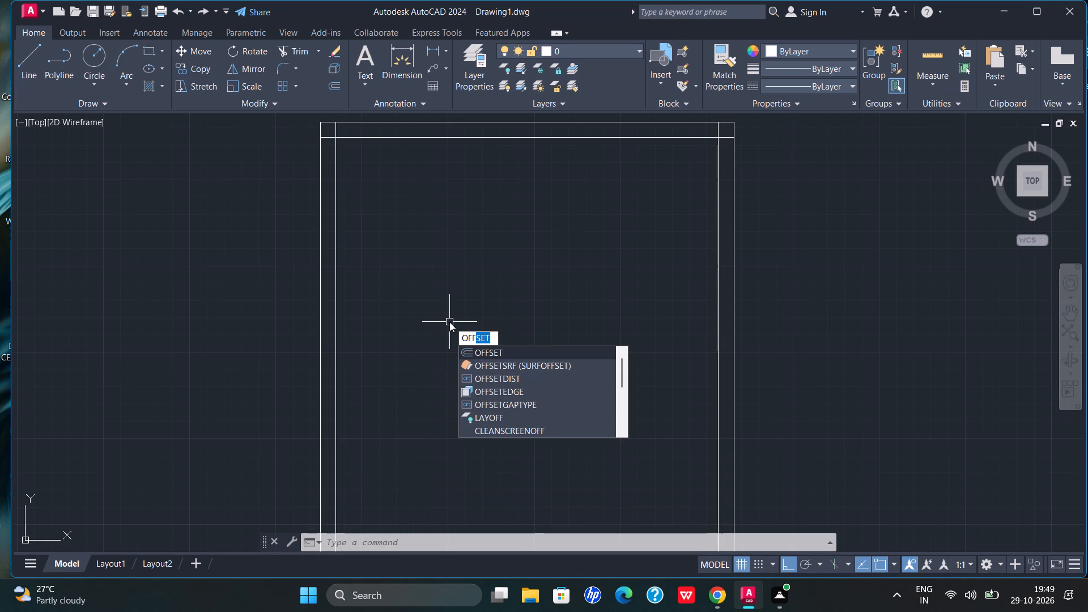
key("Return")
key("Return")
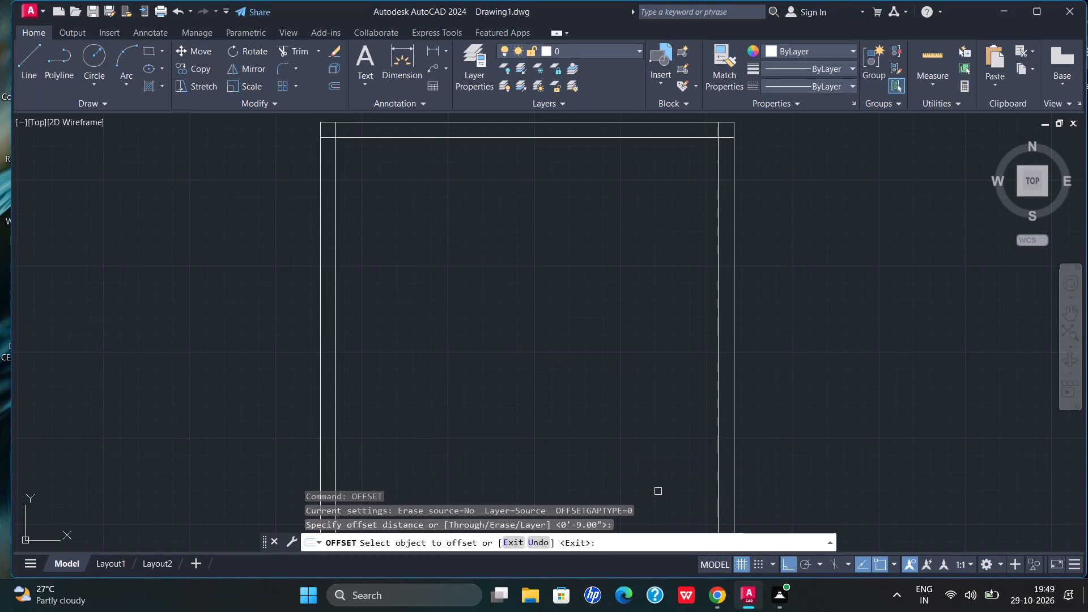
left_click(334, 204)
type("9'")
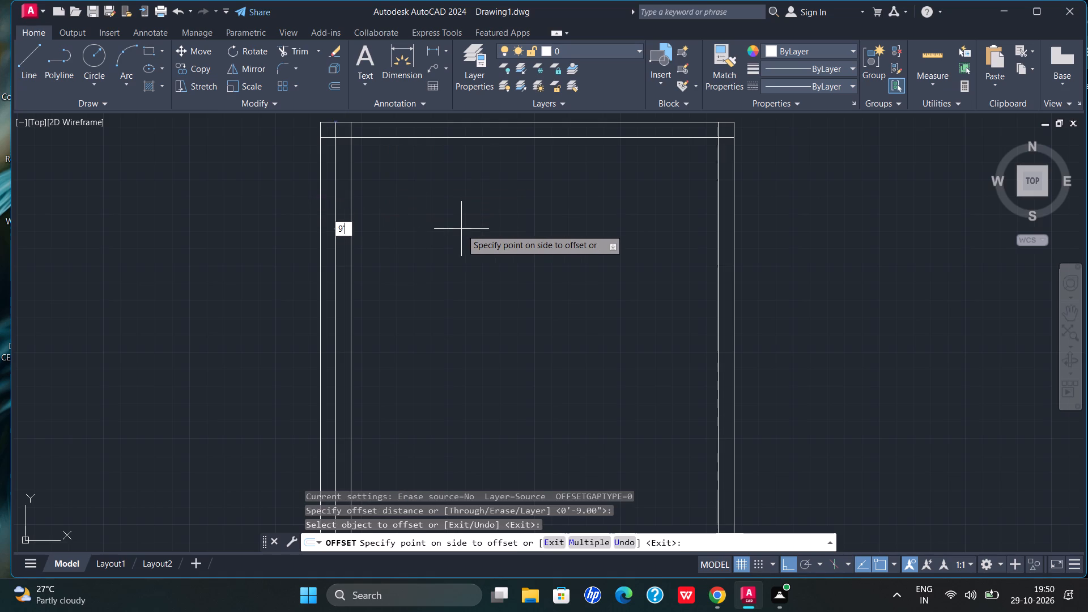
key("4")
key("shift+quotedbl")
key("Return")
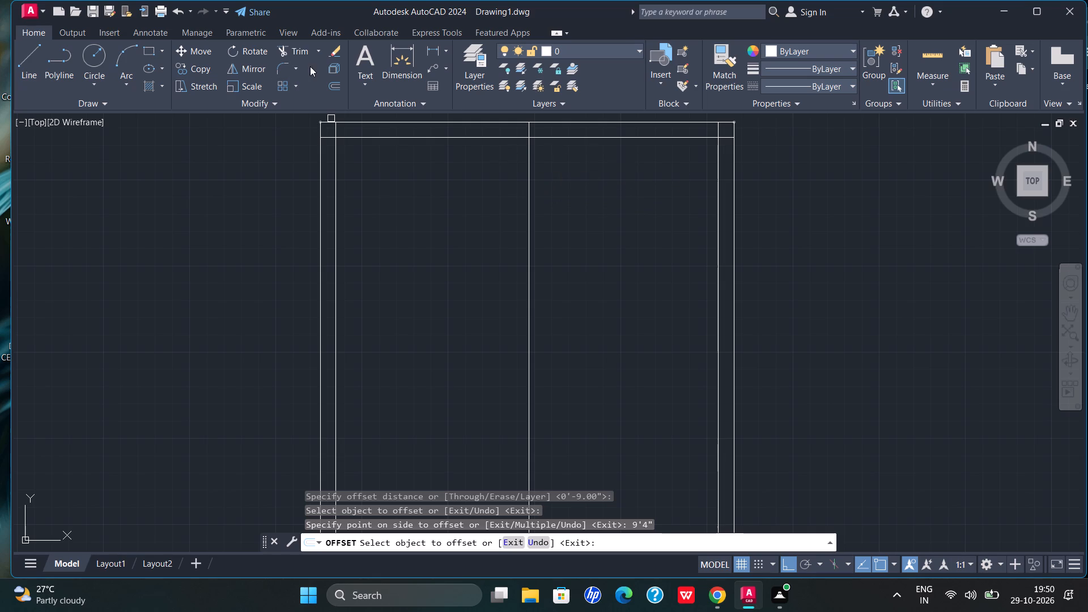
Trim the top wall's inner line from the new vertical line through to the right wall's outer edge.
left_click(297, 53)
left_click(545, 139)
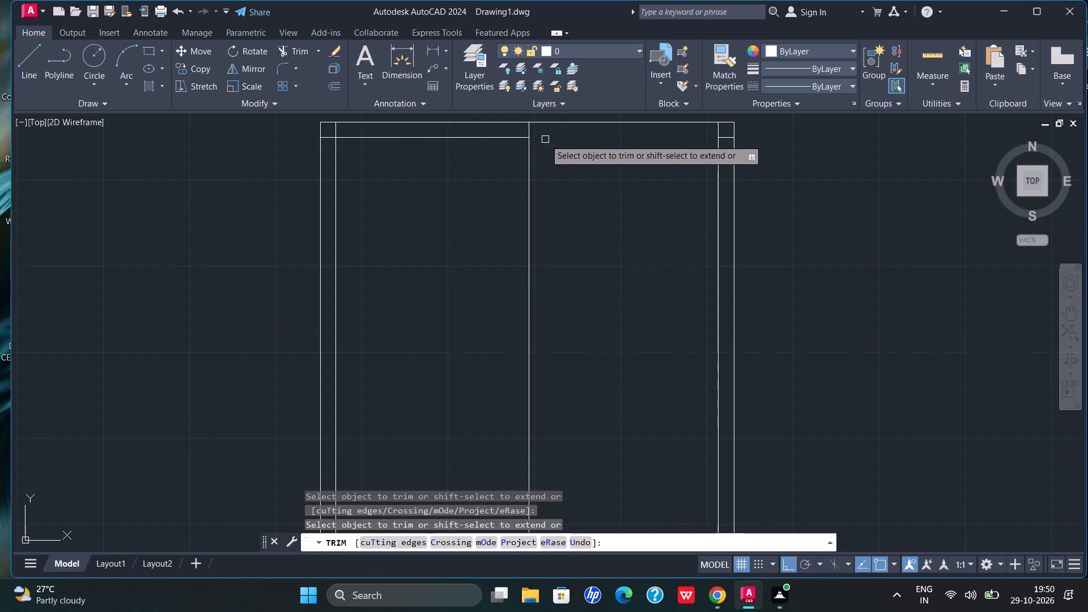
scroll(722, 137, "up", 2)
left_click(722, 137)
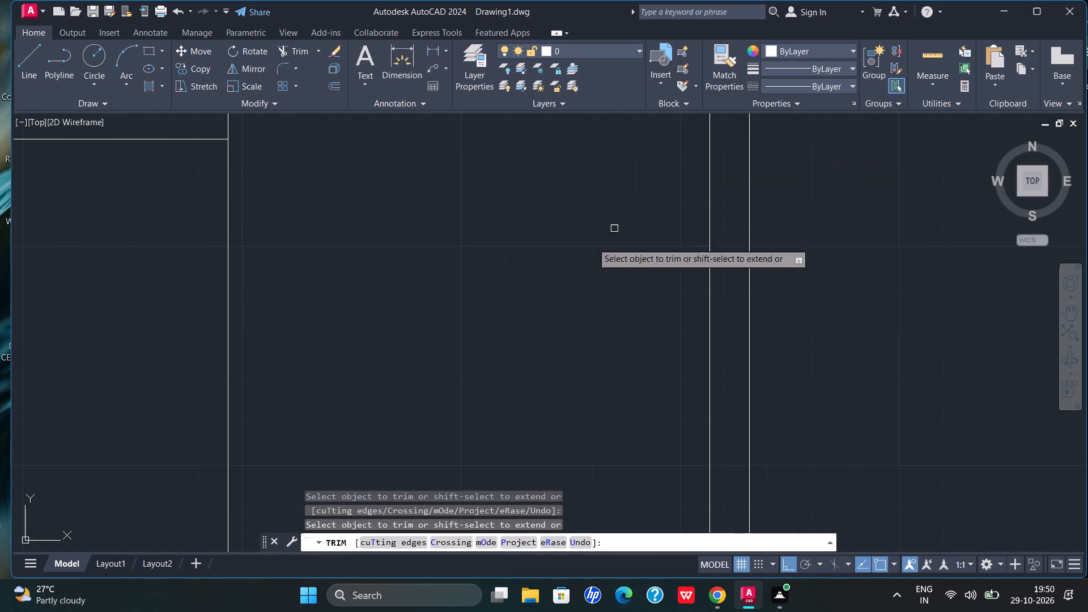
scroll(539, 296, "down", 2)
key("Escape")
key("Escape")
key("Escape")
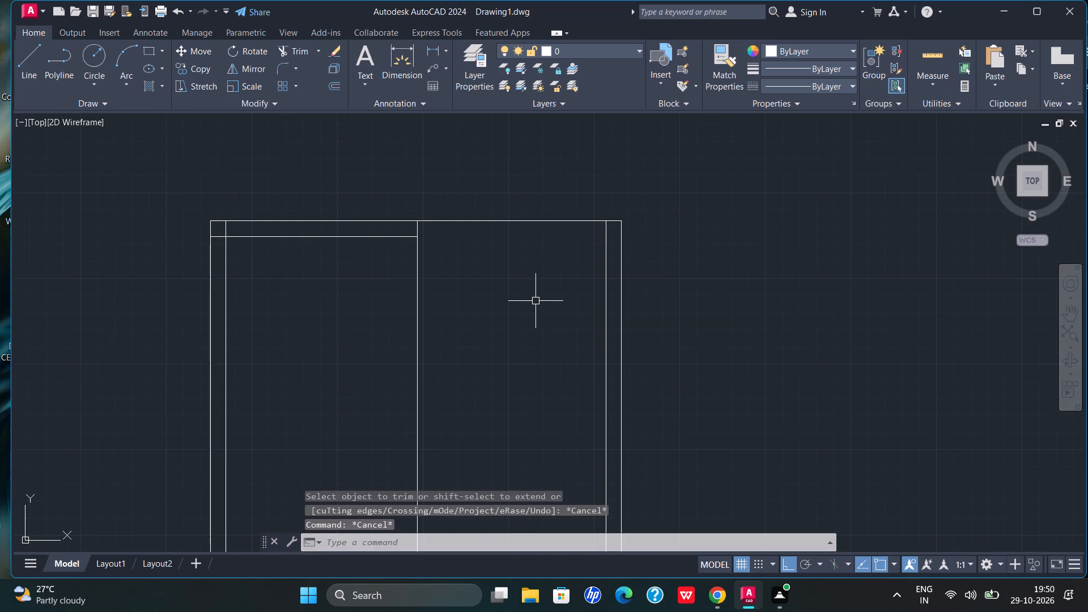
Offset the top wall's outer line 4.5" downward into the building.
type("of")
key("Return")
key("Return")
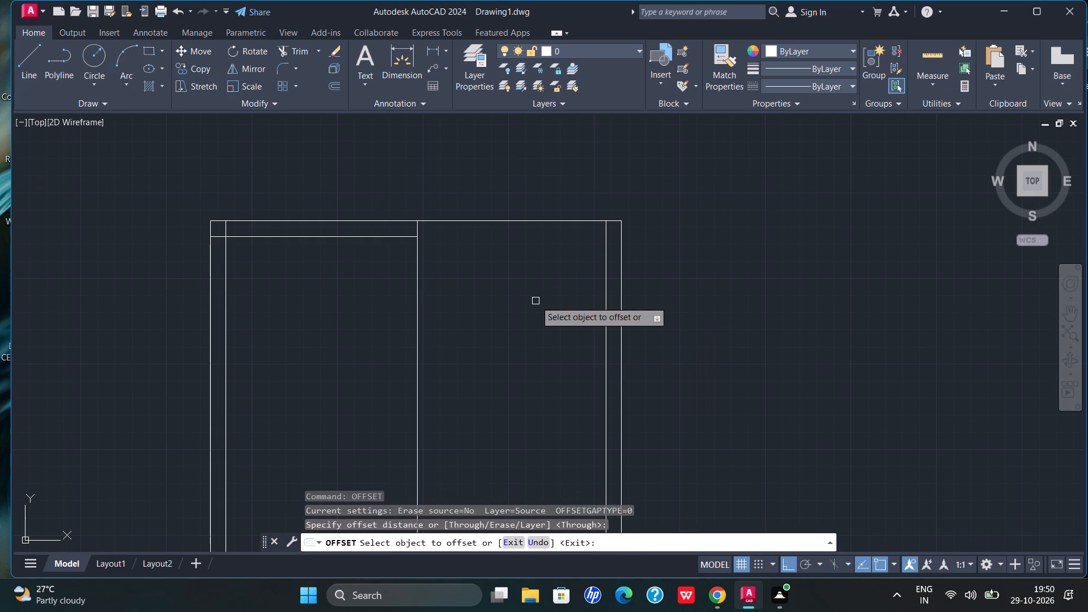
left_click(512, 219)
type("4.5")
key("shift+quotedbl")
key("Return")
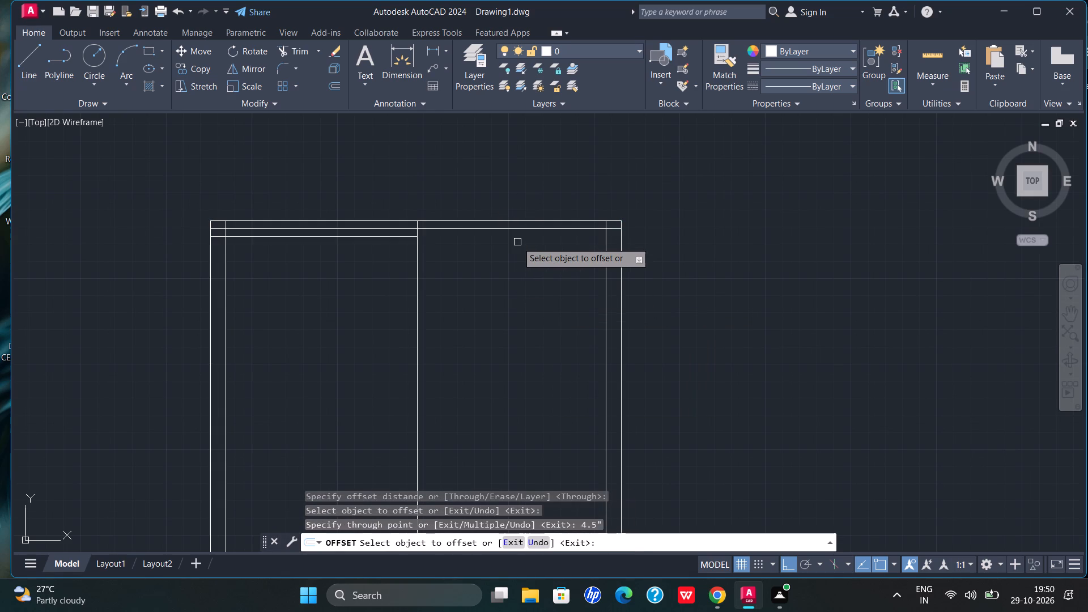
Trim the new 4.5" offset line from the left wall's outer edge to the vertical partition line, keeping its right-hand part.
scroll(197, 218, "up", 3)
left_click_drag(276, 255, 266, 271)
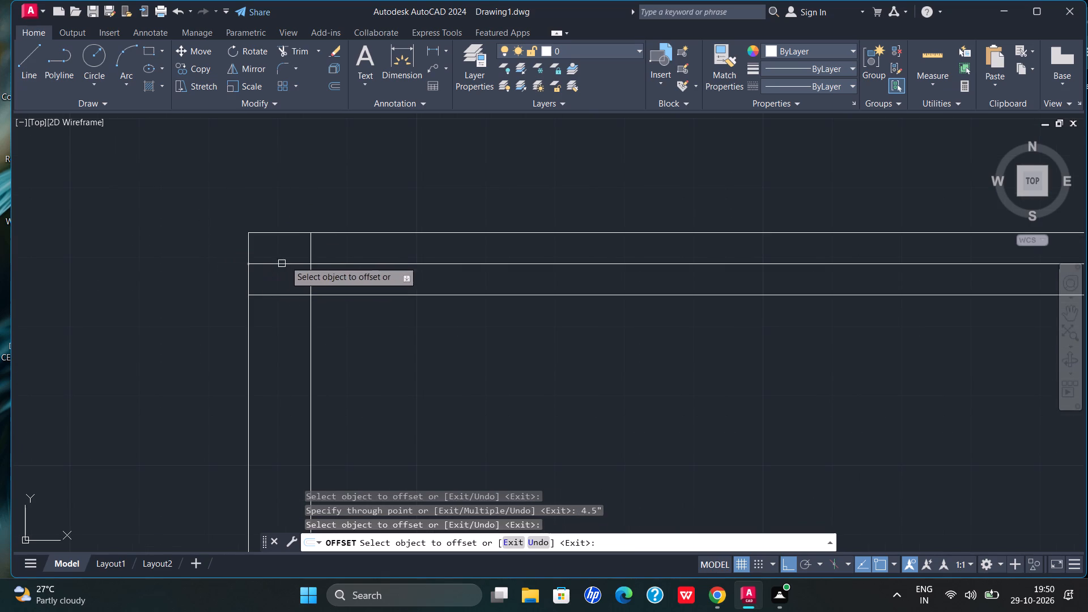
left_click(283, 45)
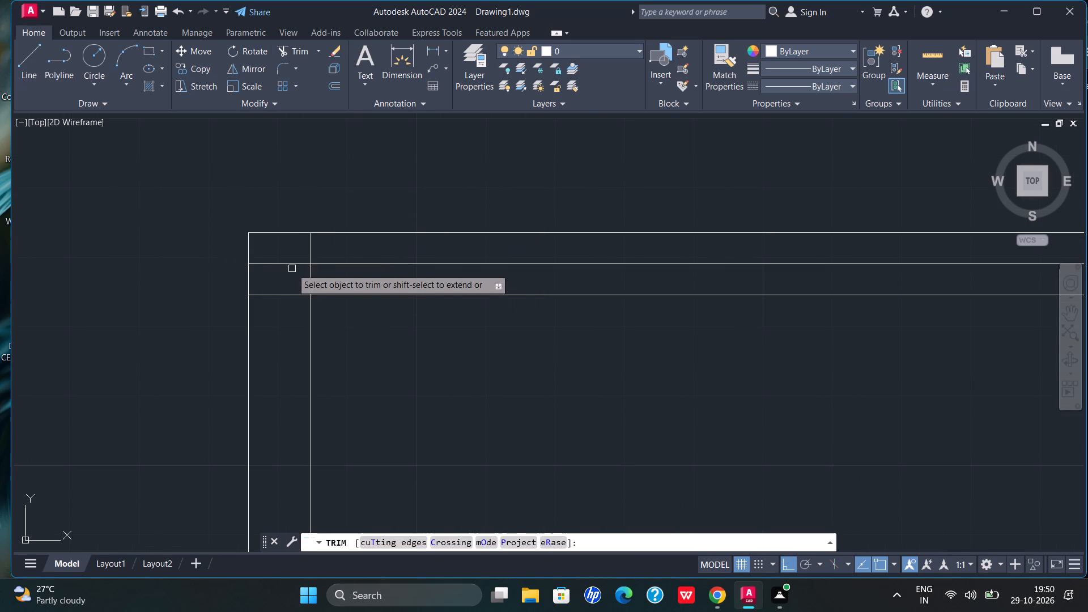
left_click(289, 261)
left_click(443, 264)
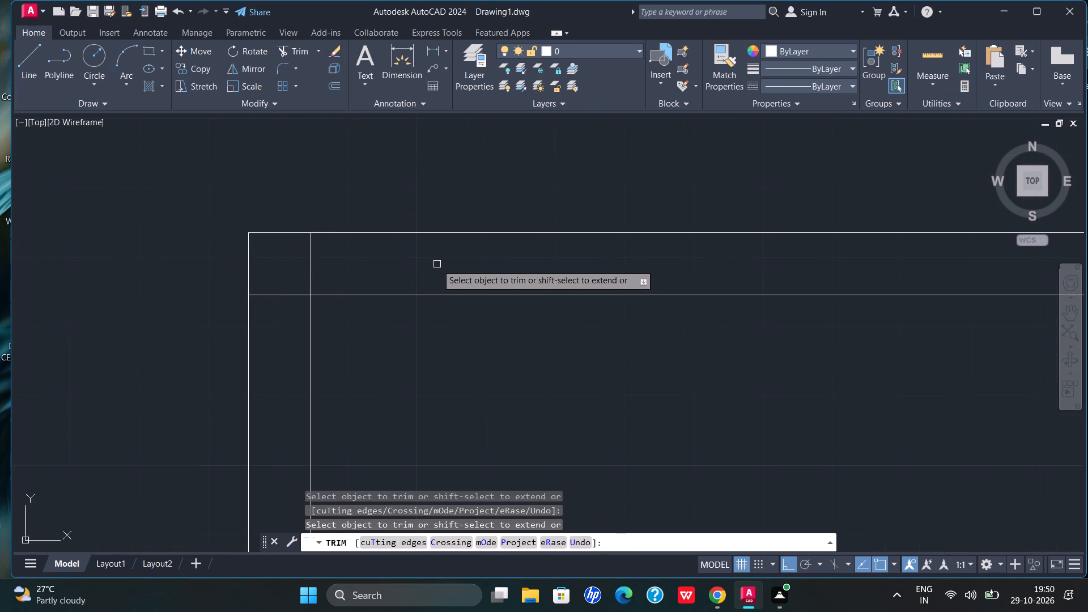
scroll(437, 264, "down", 2)
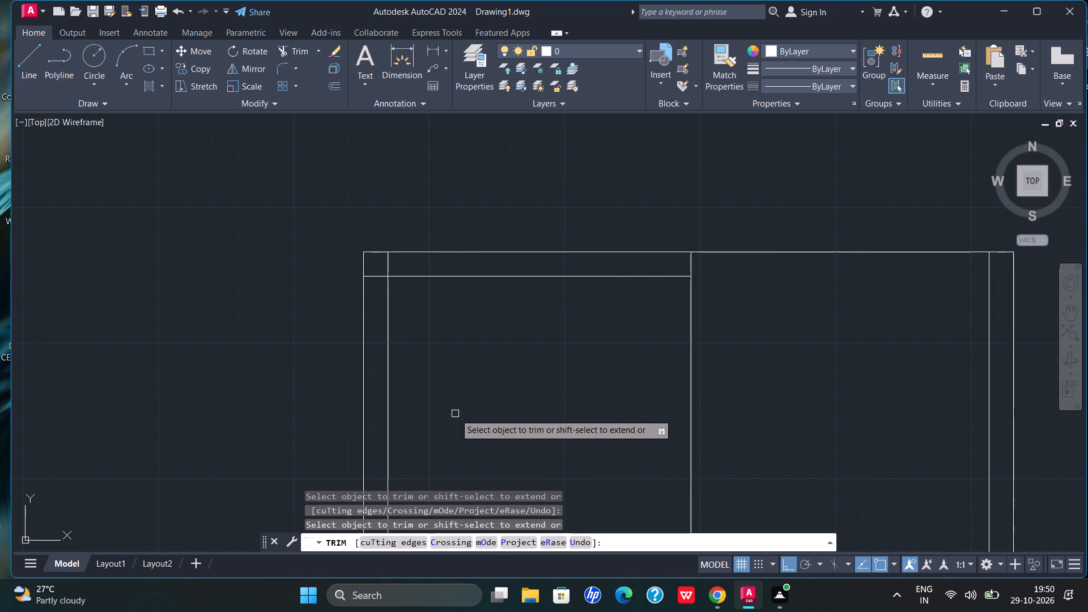
key("ctrl+z")
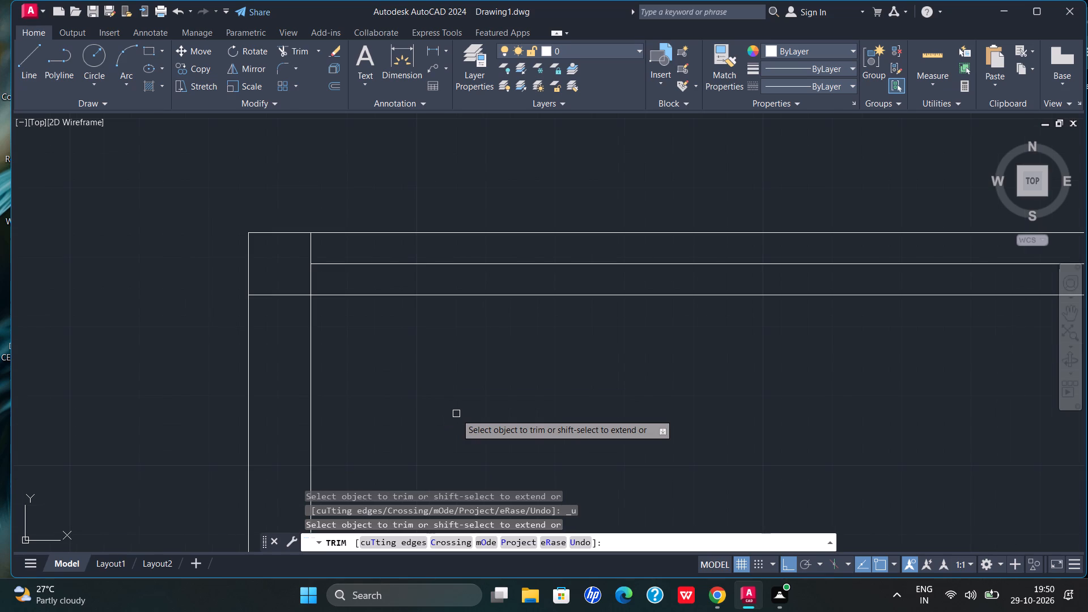
scroll(443, 430, "down", 2)
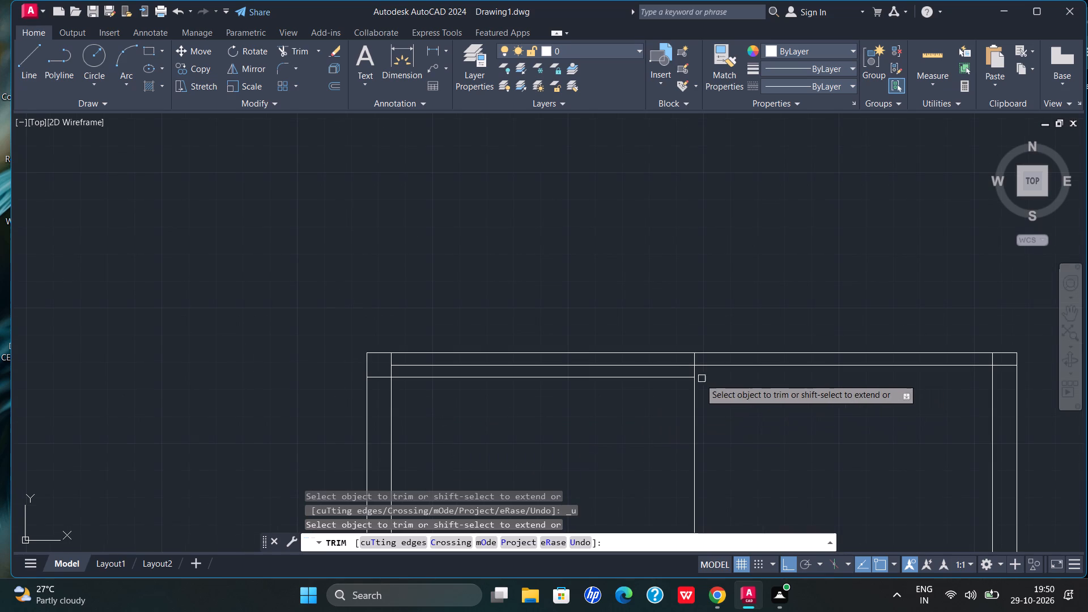
left_click(674, 364)
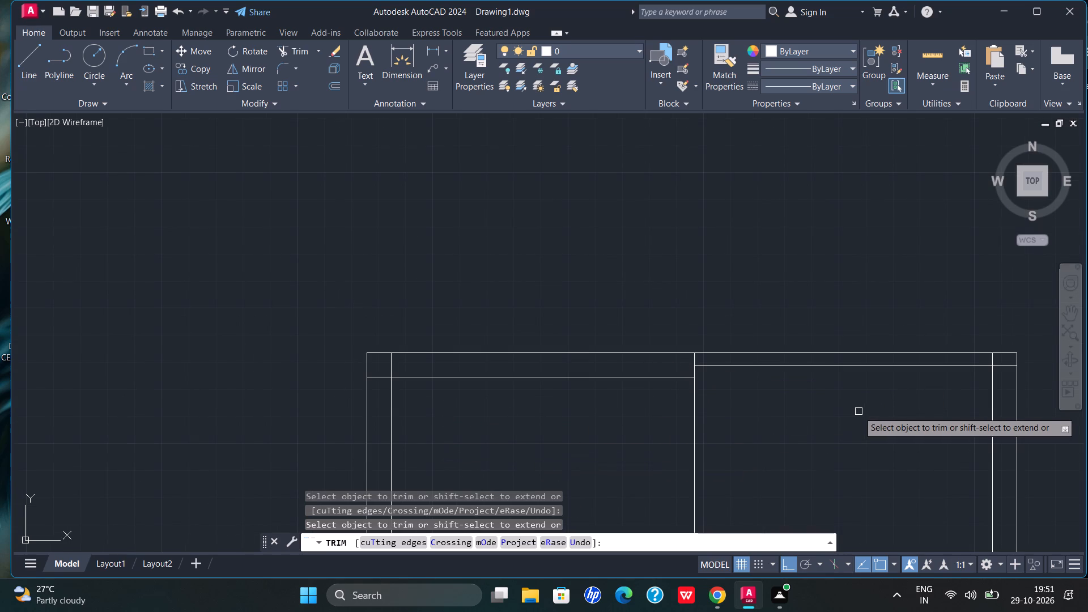
scroll(790, 369, "down", 1)
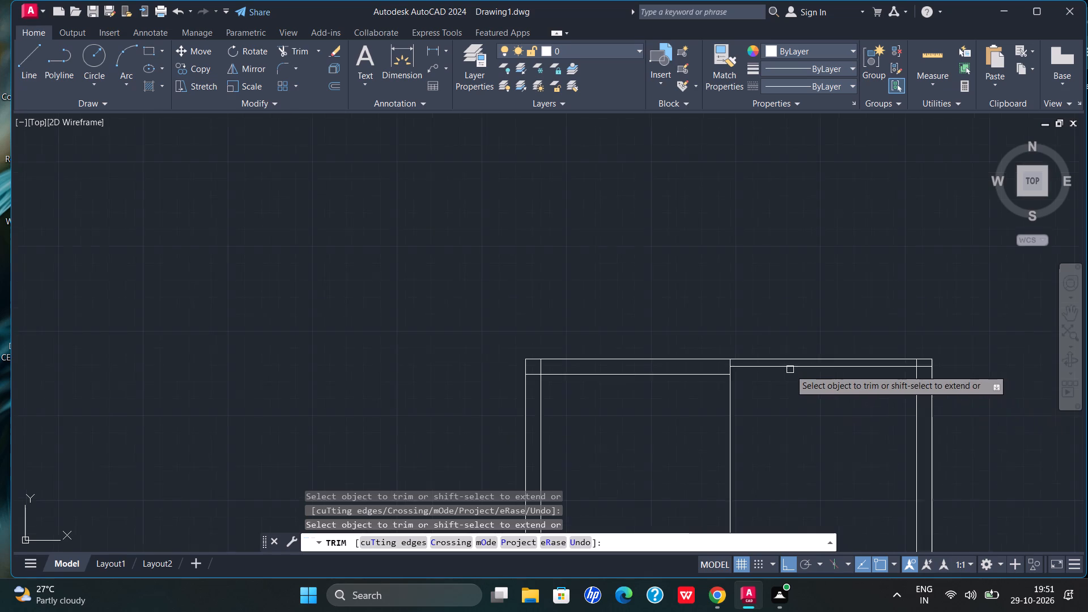
scroll(790, 369, "down", 1)
scroll(734, 380, "up", 3)
scroll(589, 354, "down", 3)
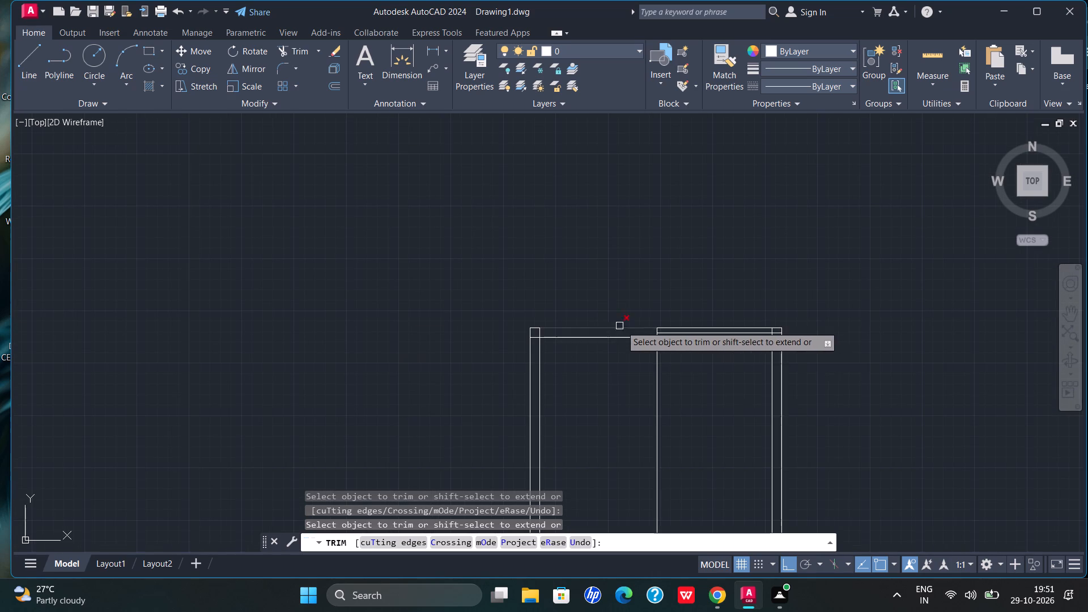
scroll(703, 394, "up", 2)
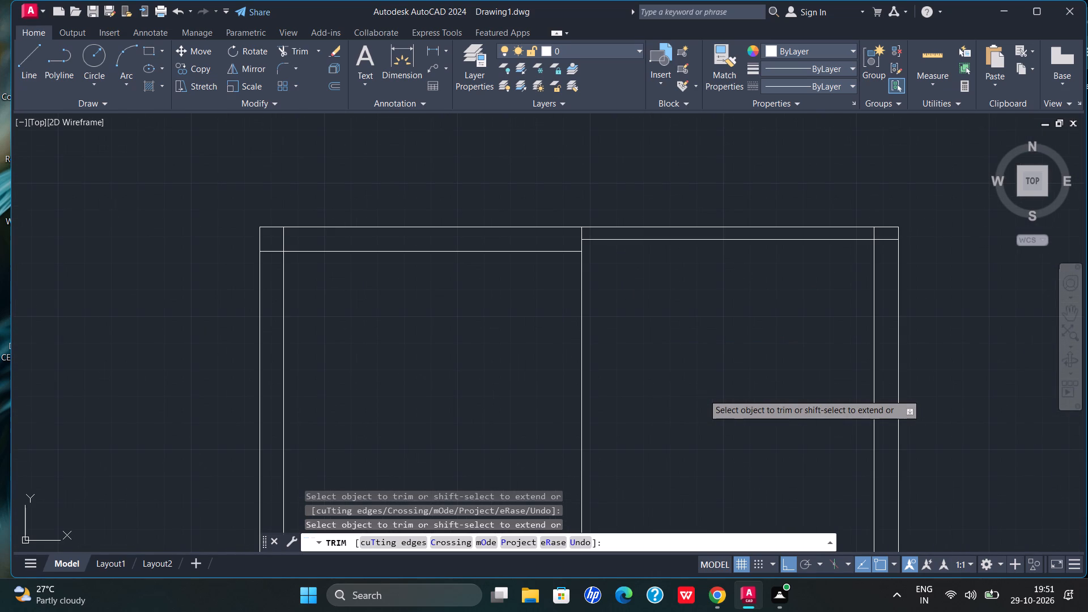
key("Escape")
key("Escape")
Offset the vertical partition line 4.5" toward the right wall to give the partition its thickness.
type("of")
key("Return")
key("Return")
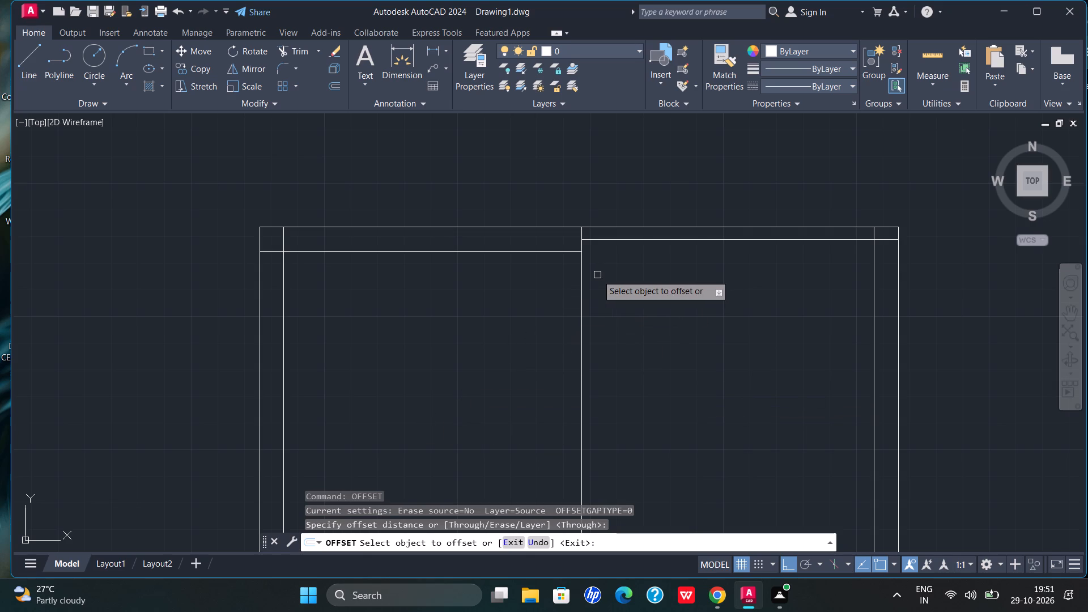
left_click(581, 332)
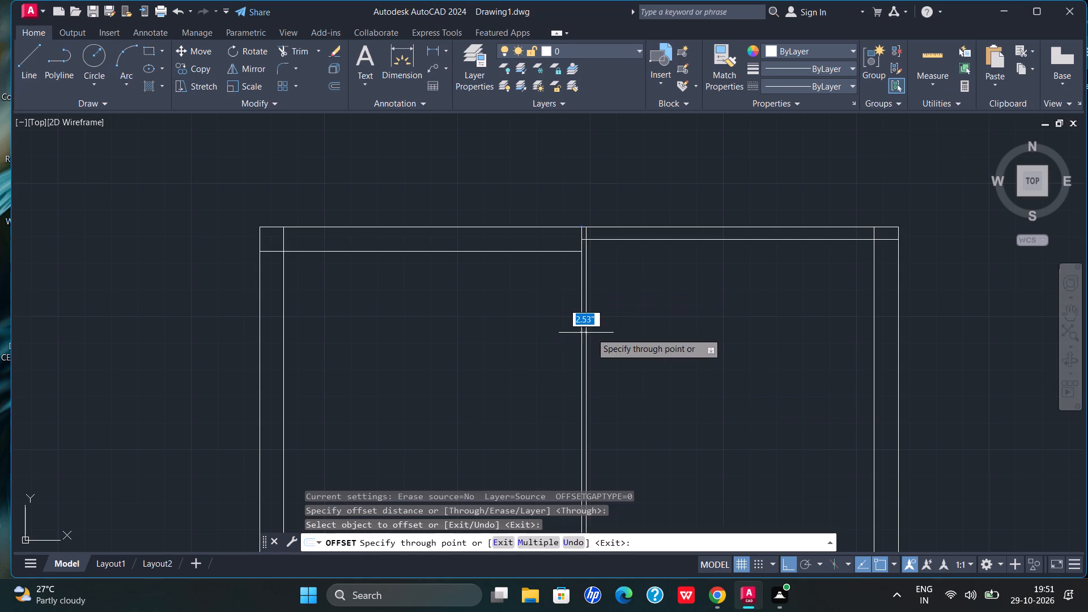
key("4")
type(".5")
key("shift+quotedbl")
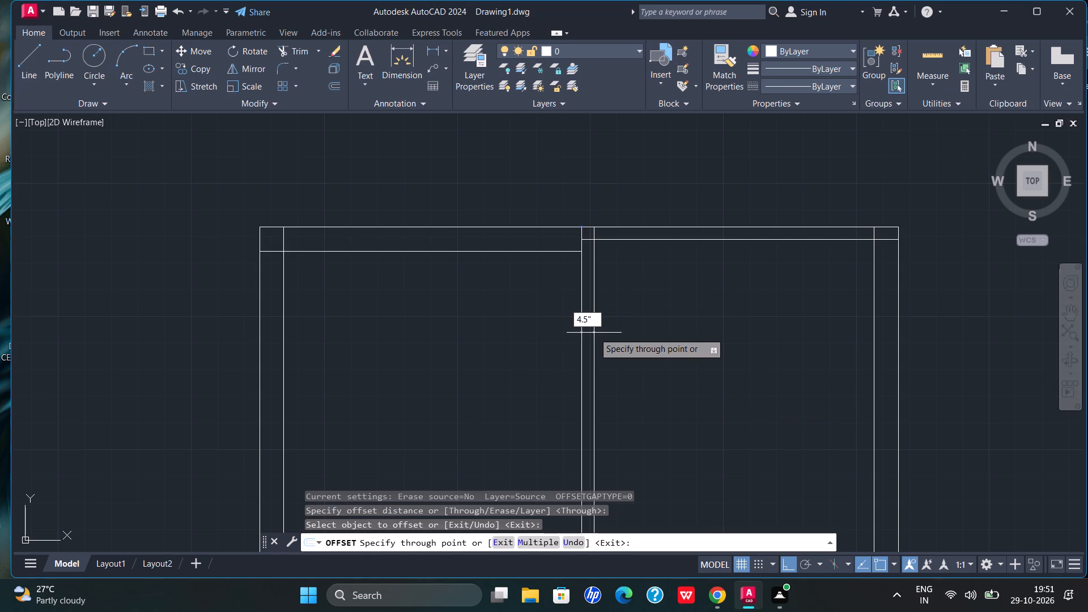
key("shift+Return")
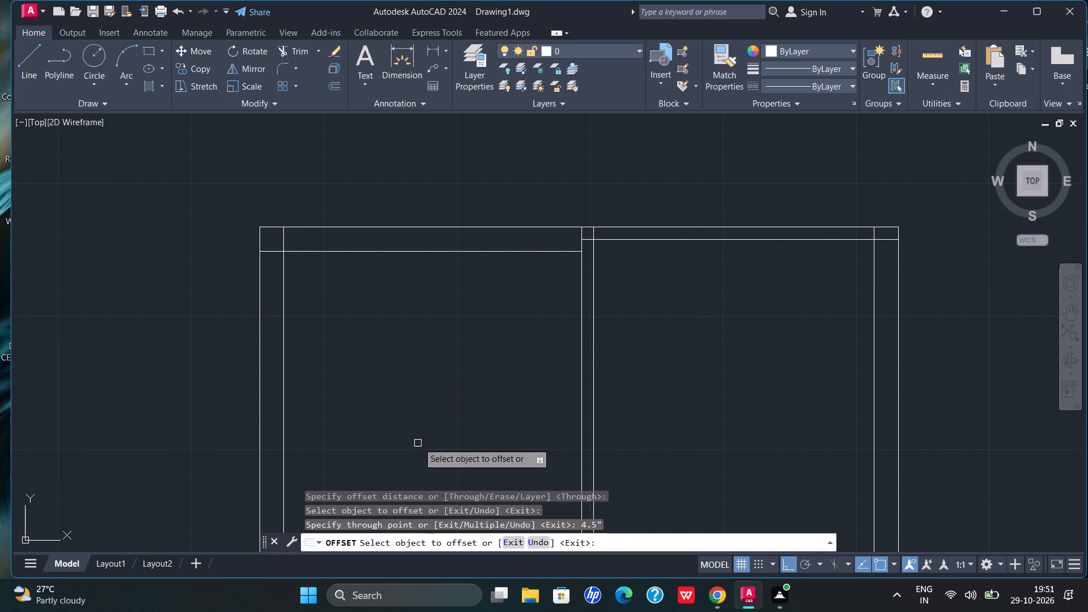
Offset the inner line of the right room's top wall 3'8" downward.
left_click(721, 241)
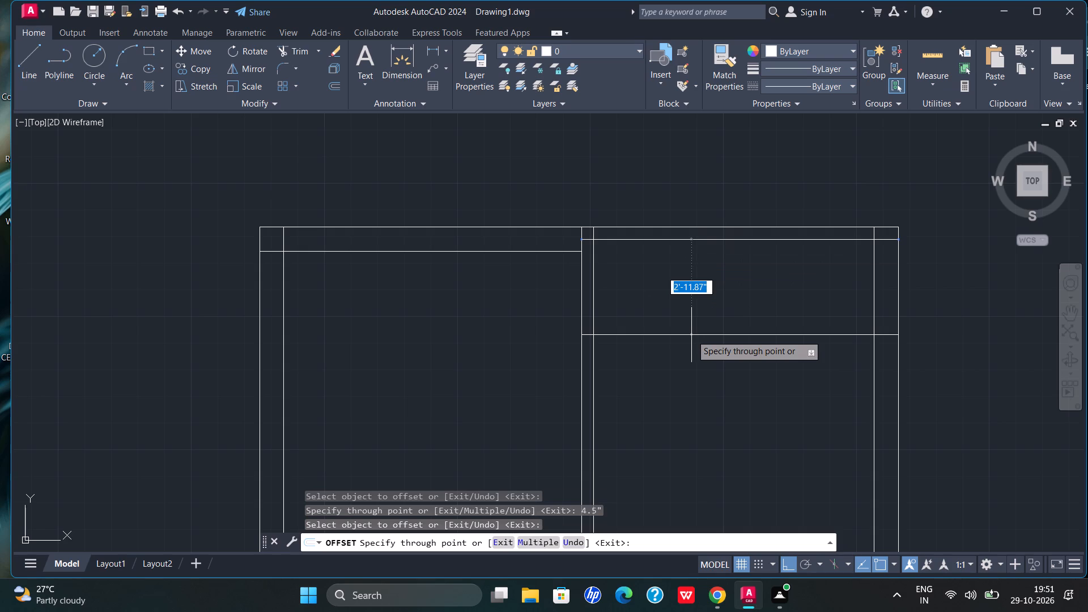
type("3'8")
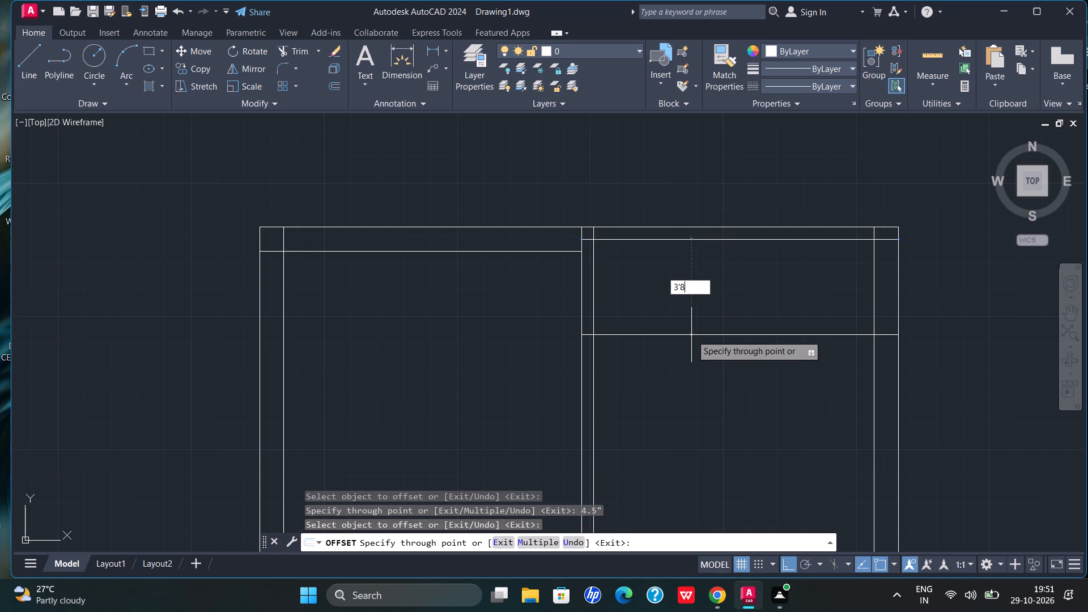
key("shift+quotedbl")
key("Return")
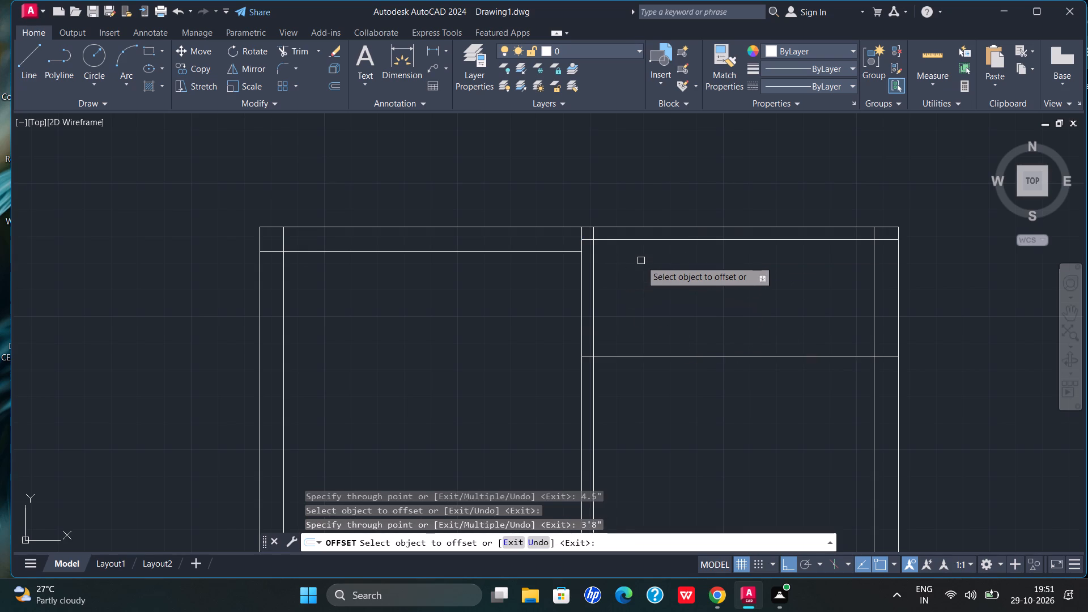
Check the widths and heights of the spaces on both sides of the partition, especially the new top-right room, with quick measure.
left_click(935, 59)
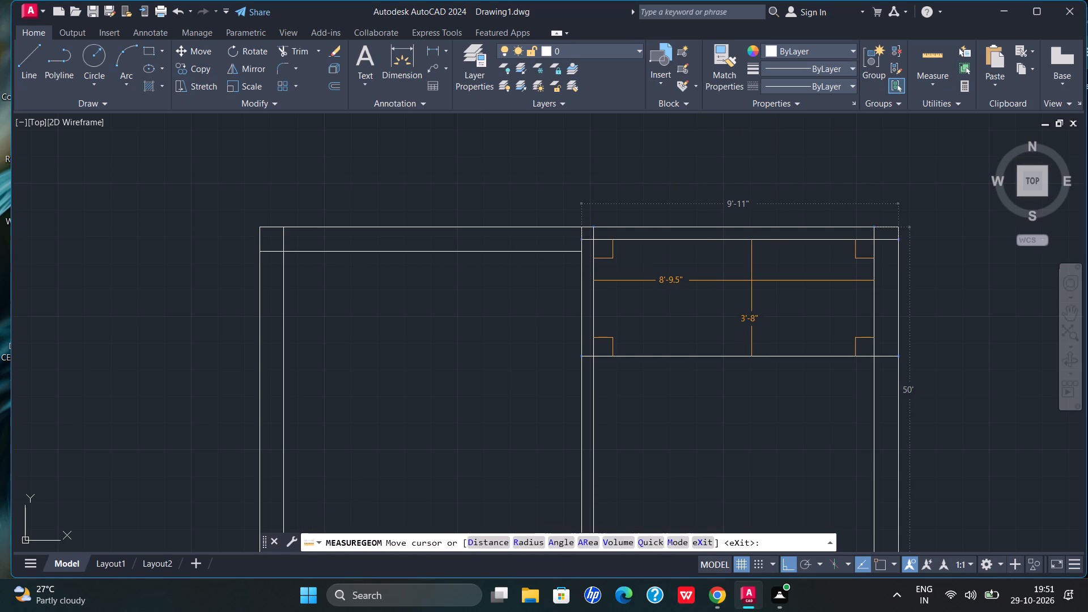
scroll(468, 352, "down", 2)
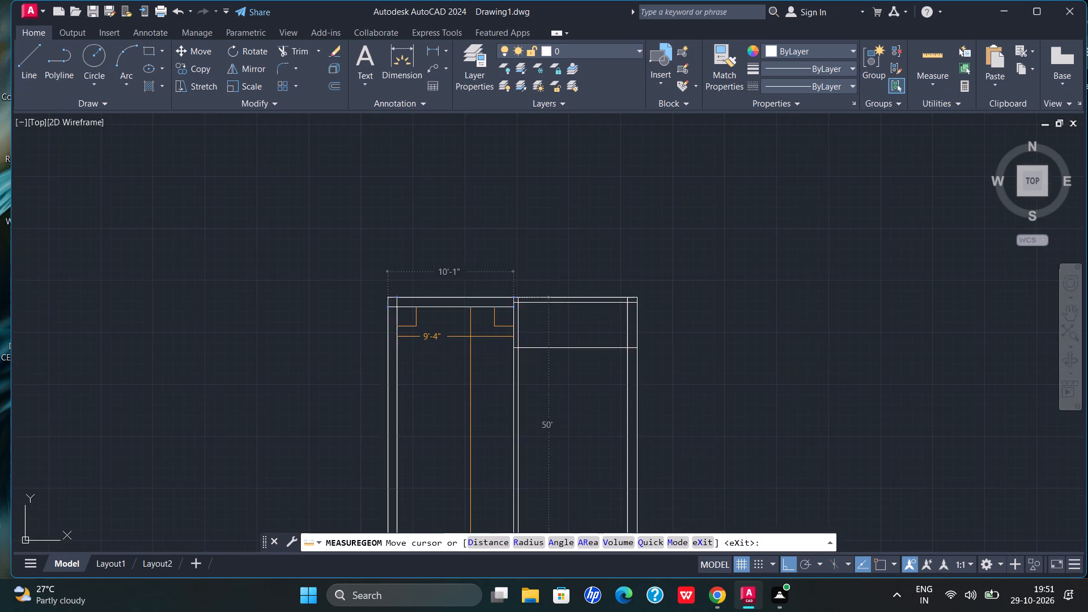
scroll(470, 337, "down", 3)
scroll(462, 340, "up", 3)
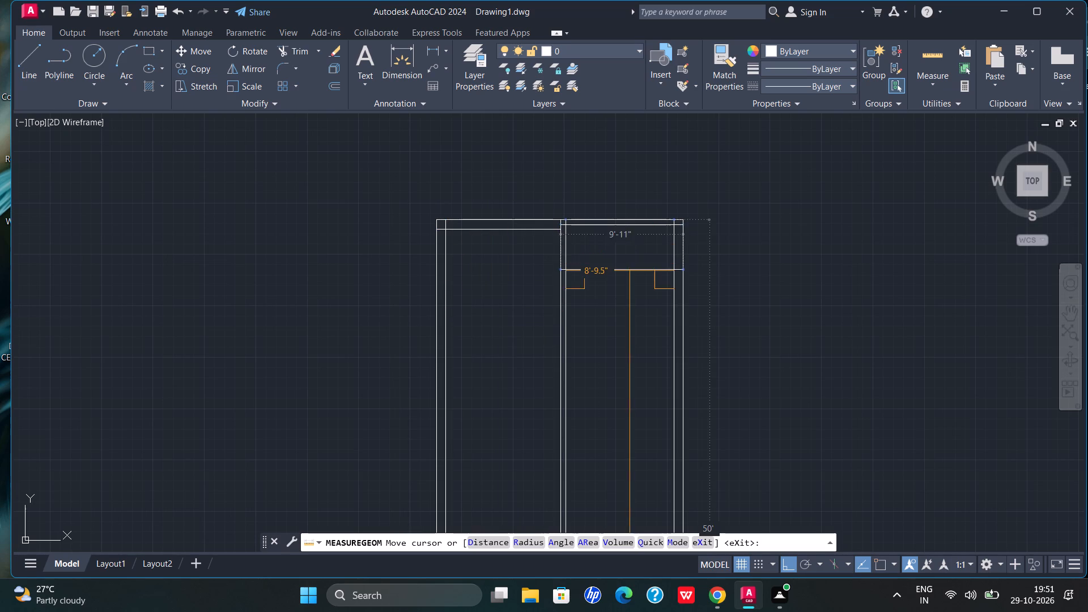
scroll(639, 241, "up", 4)
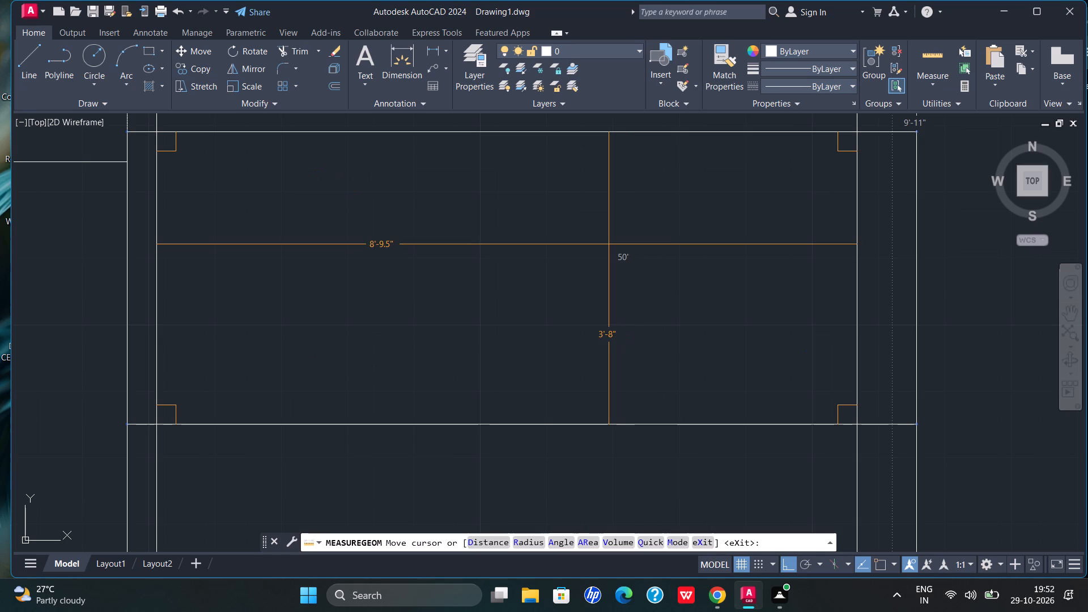
scroll(592, 254, "down", 2)
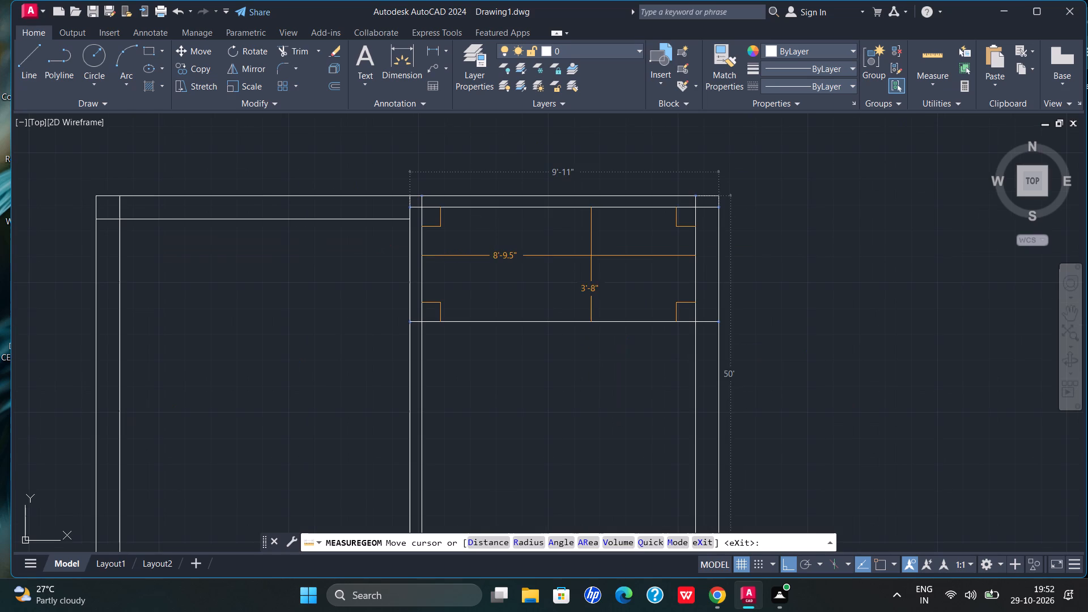
scroll(590, 256, "up", 1)
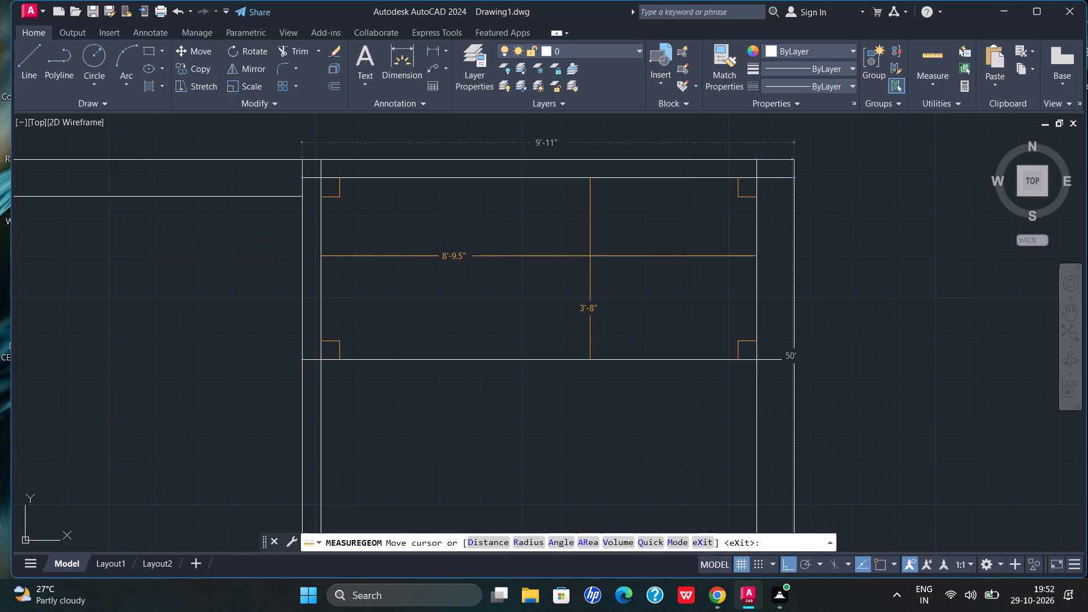
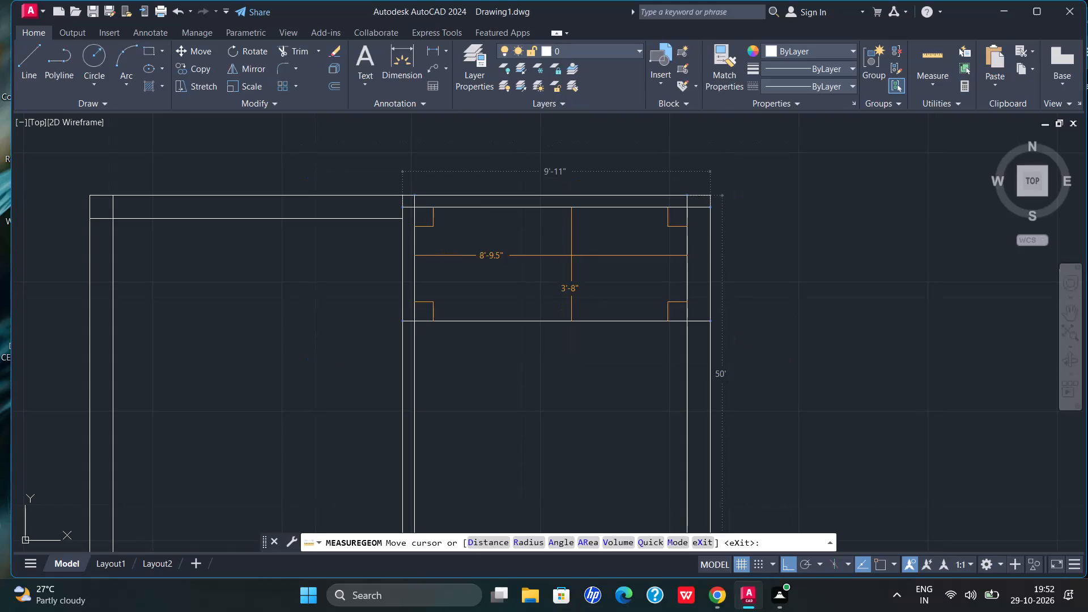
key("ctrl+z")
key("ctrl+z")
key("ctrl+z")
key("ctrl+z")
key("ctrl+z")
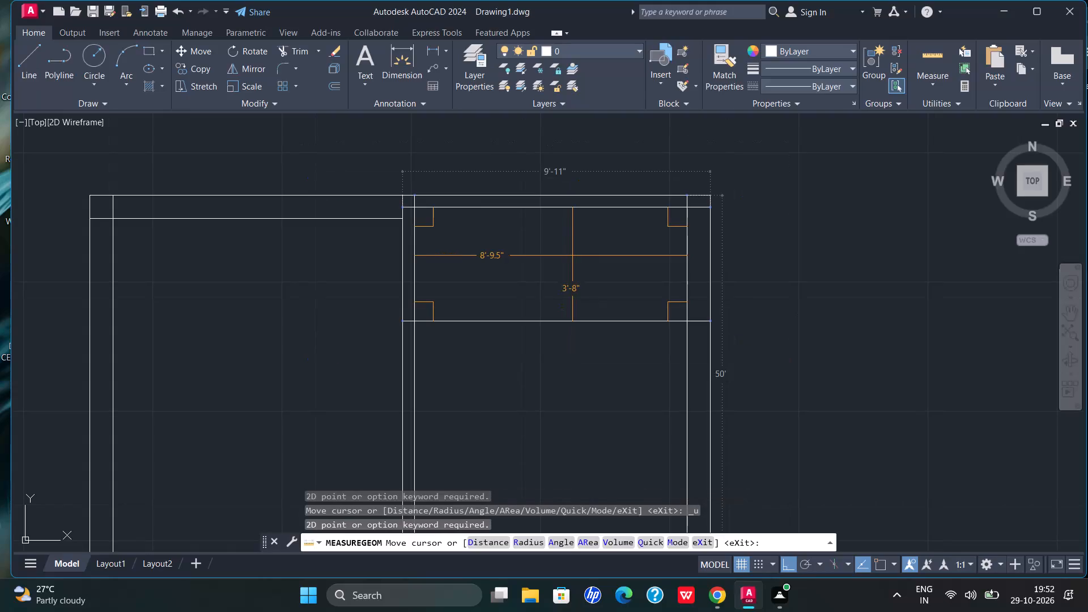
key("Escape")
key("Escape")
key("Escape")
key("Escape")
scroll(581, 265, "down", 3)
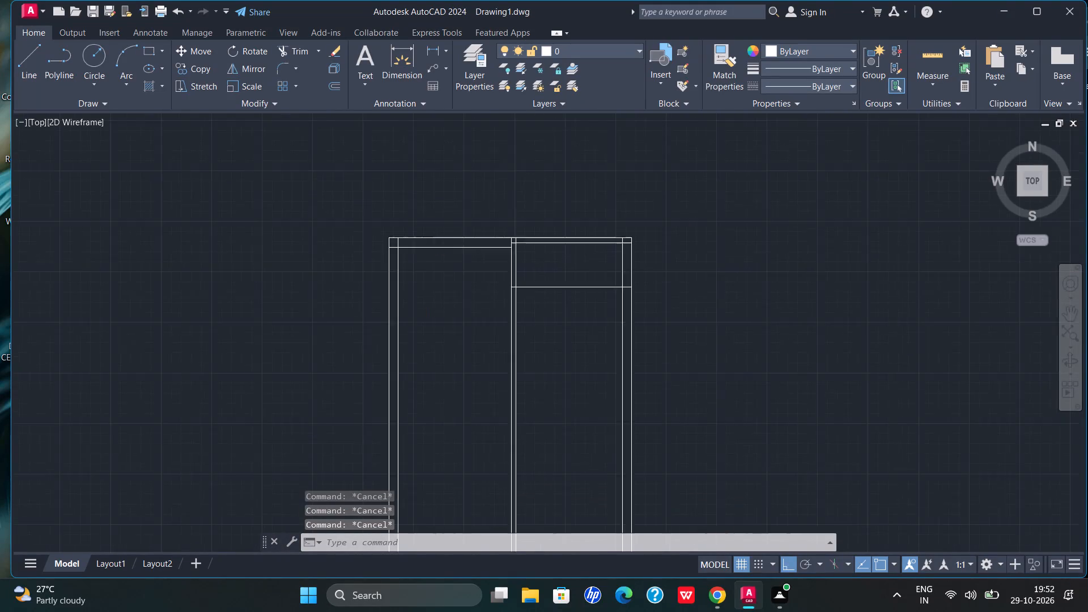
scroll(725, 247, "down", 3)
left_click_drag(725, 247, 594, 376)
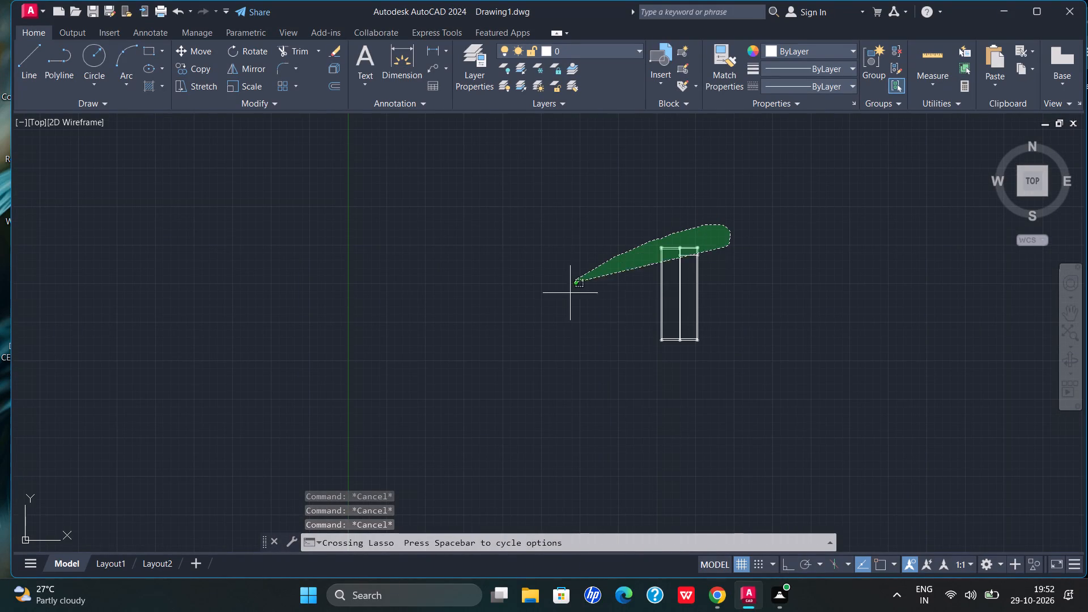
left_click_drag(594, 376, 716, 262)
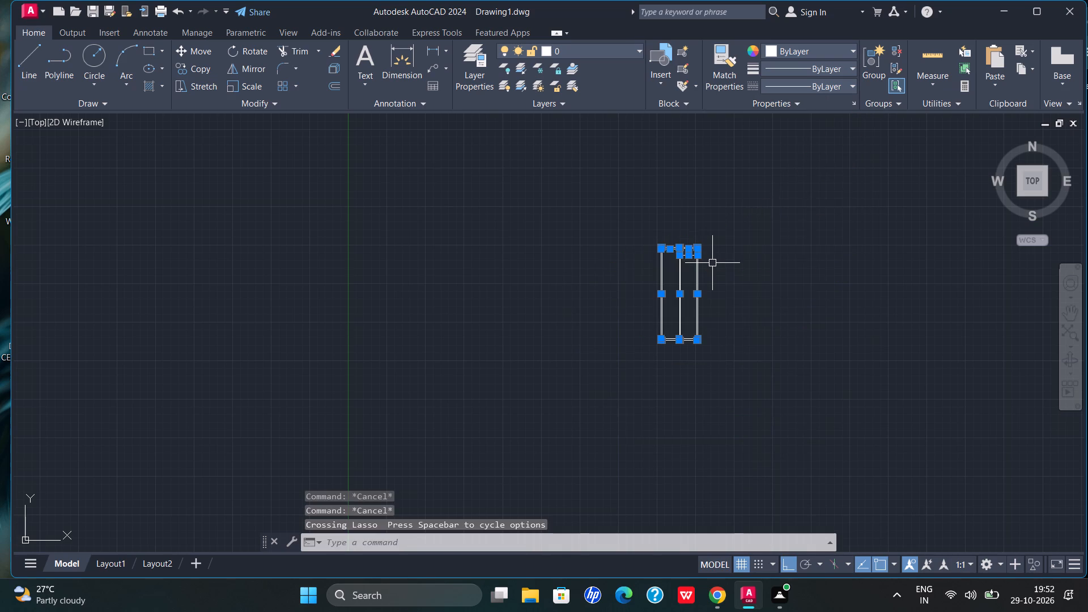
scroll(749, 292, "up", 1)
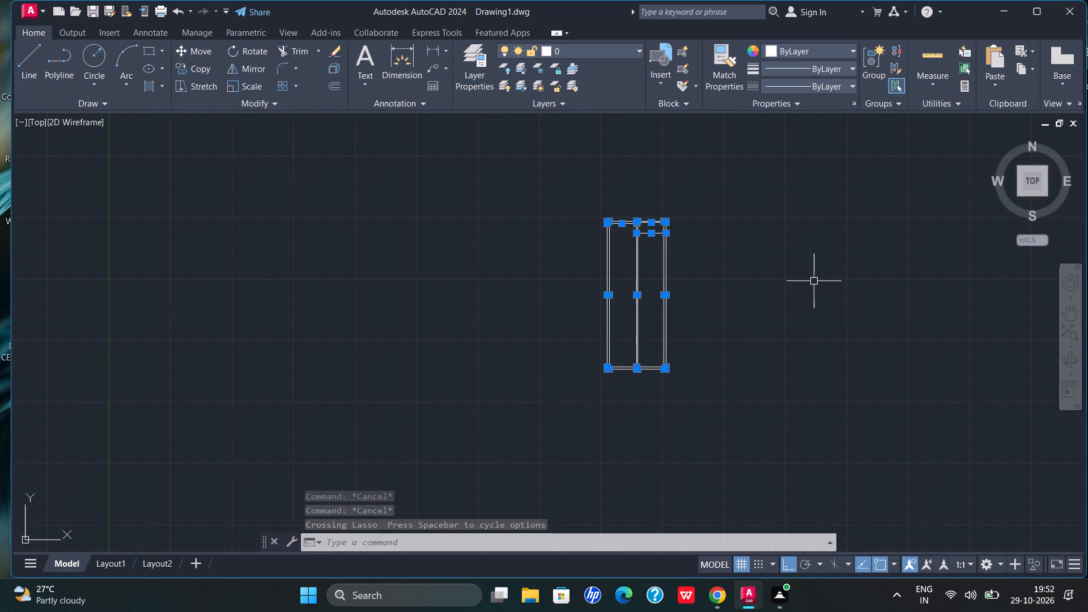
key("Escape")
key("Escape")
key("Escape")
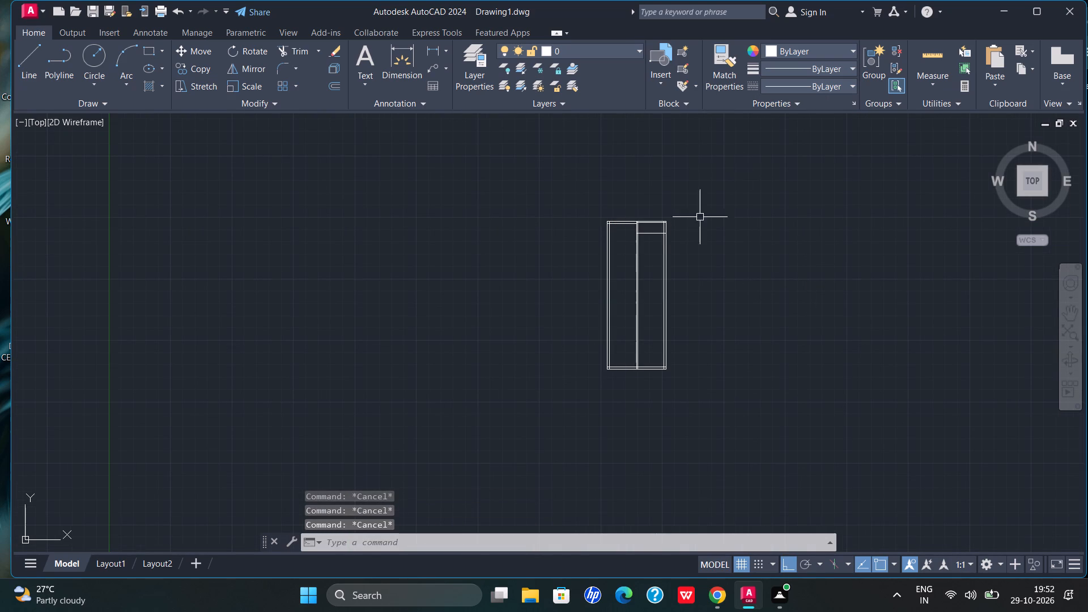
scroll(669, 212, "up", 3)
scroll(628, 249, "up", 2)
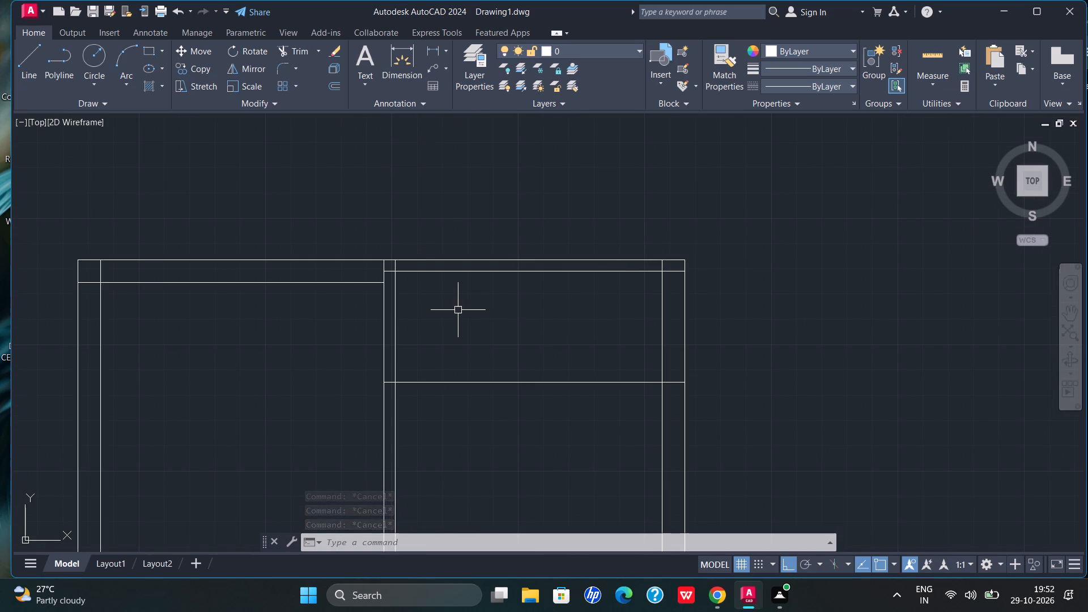
Check the widths and heights of the top-right room and its top wall with quick measure.
left_click(941, 59)
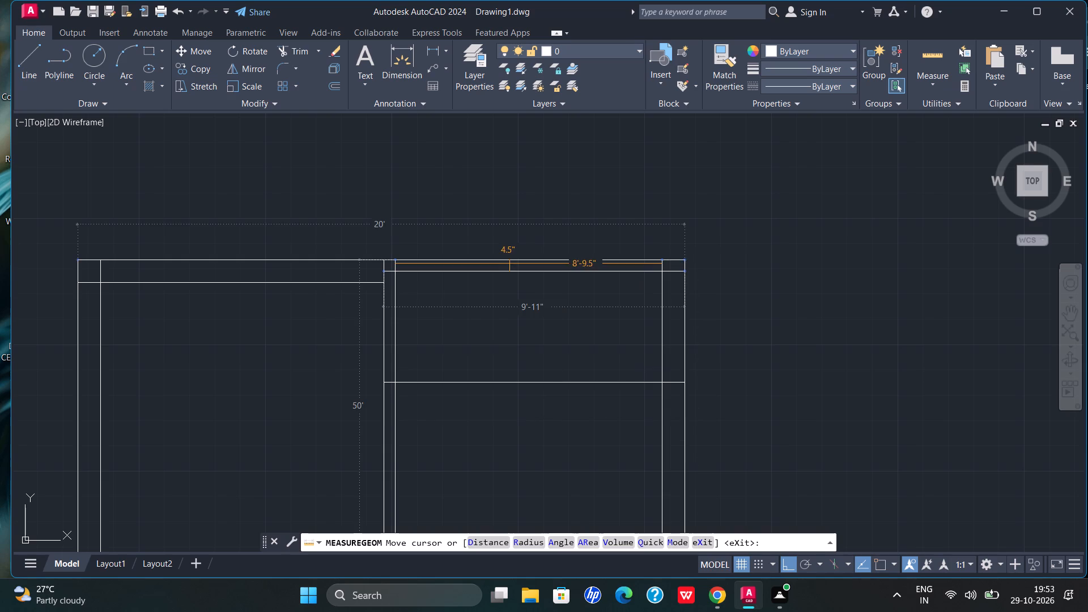
scroll(506, 263, "down", 1)
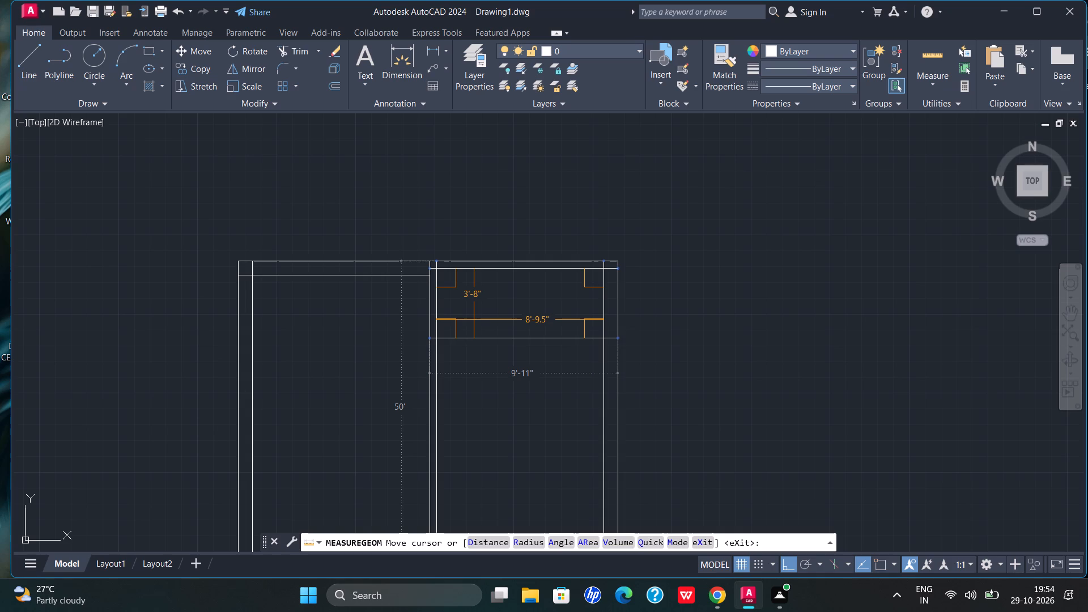
key("Escape")
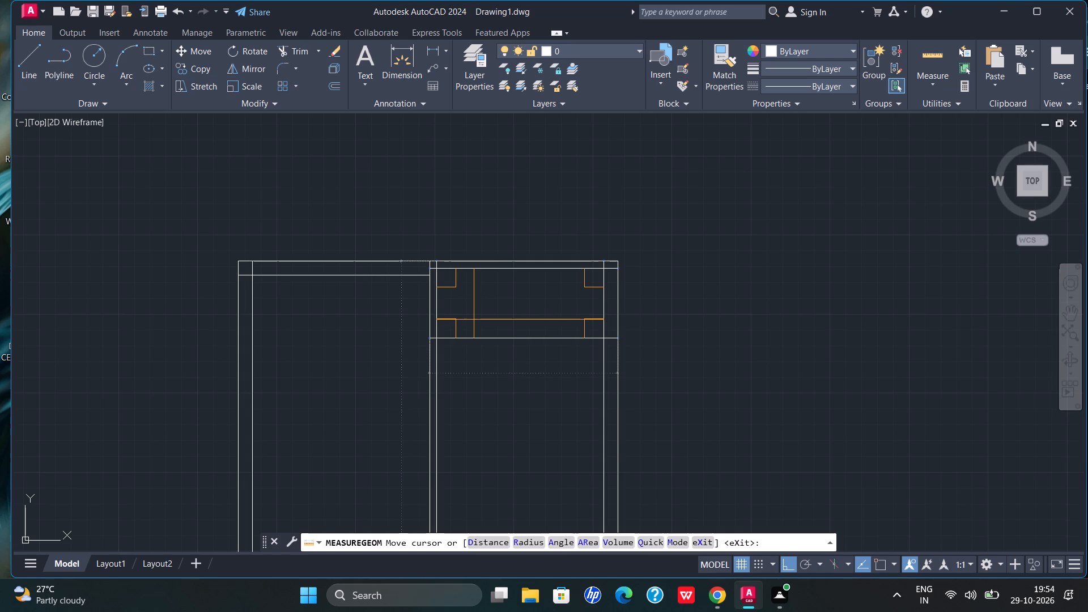
key("Escape")
key("Escape")
key("Escape")
key("Escape")
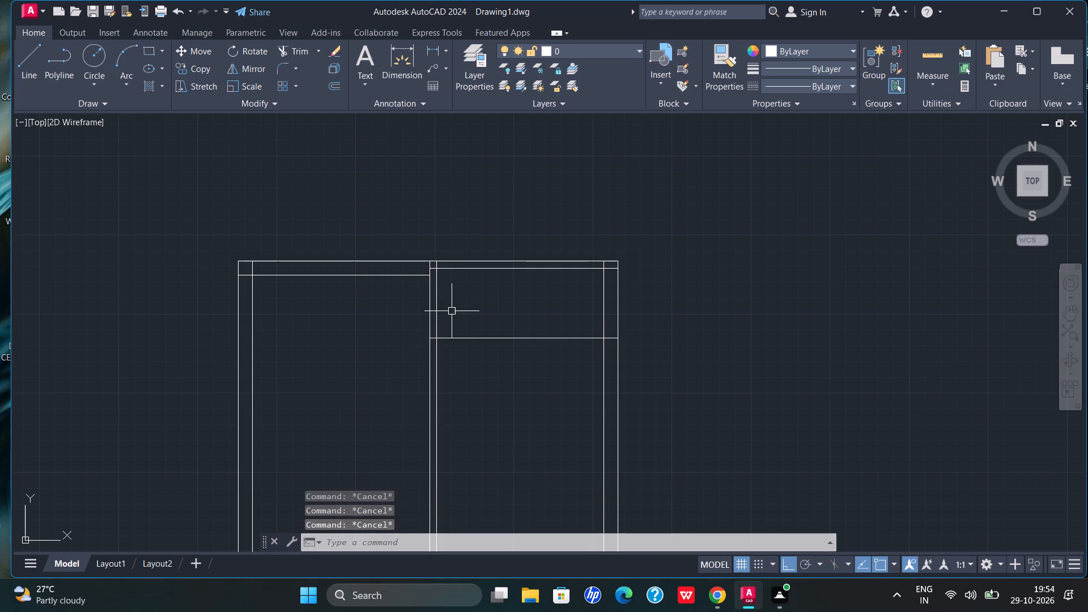
Undo all the offsets and trims, back to the plain rectangular outline of the plan.
scroll(367, 224, "down", 4)
scroll(370, 307, "up", 3)
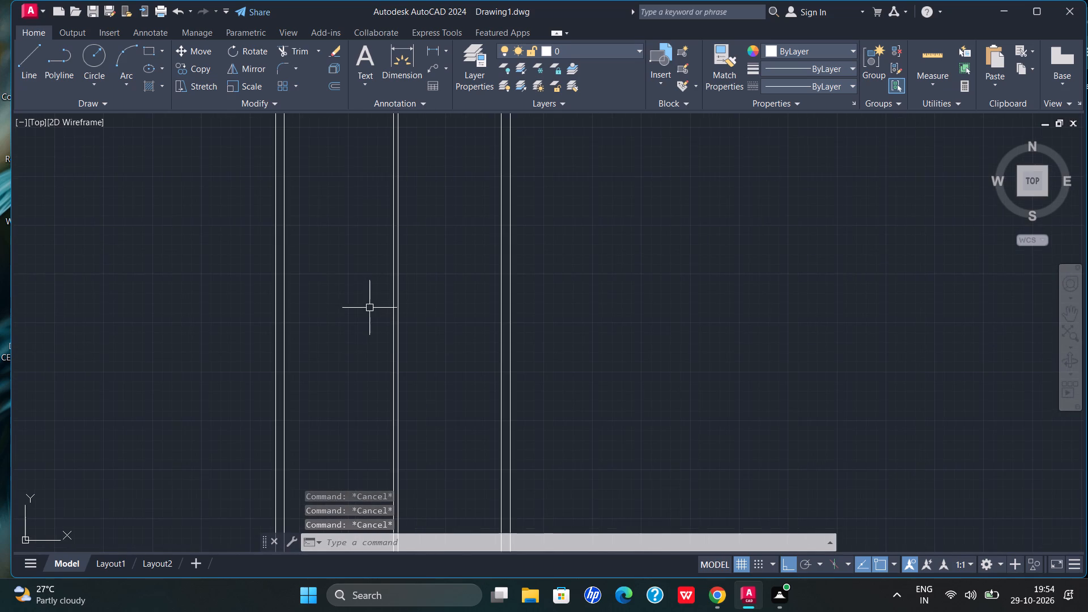
scroll(386, 353, "down", 2)
scroll(394, 203, "up", 2)
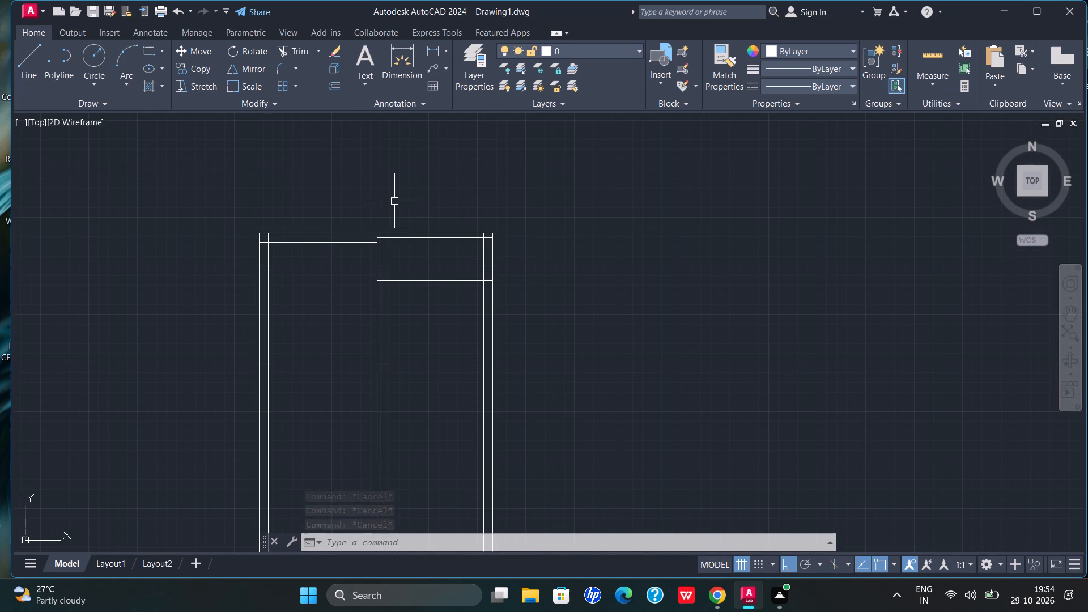
key("ctrl+z")
key("ctrl+z")
key("ctrl+z")
key("ctrl+z")
key("ctrl+z")
key("ctrl+z")
key("ctrl+z")
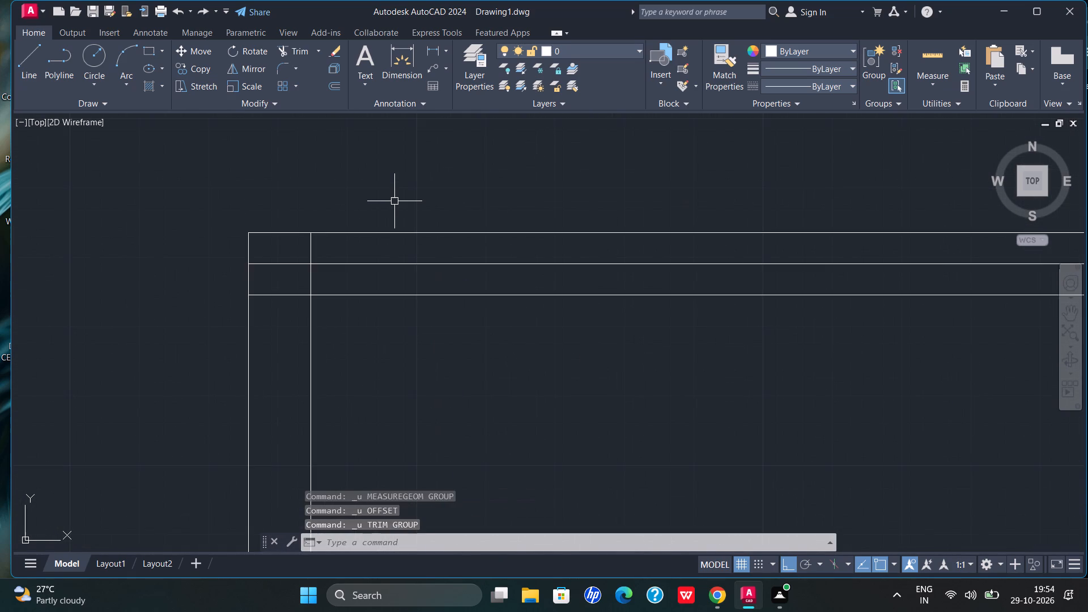
key("ctrl+z")
key("ctrl+z")
key("ctrl+z")
key("ctrl+z")
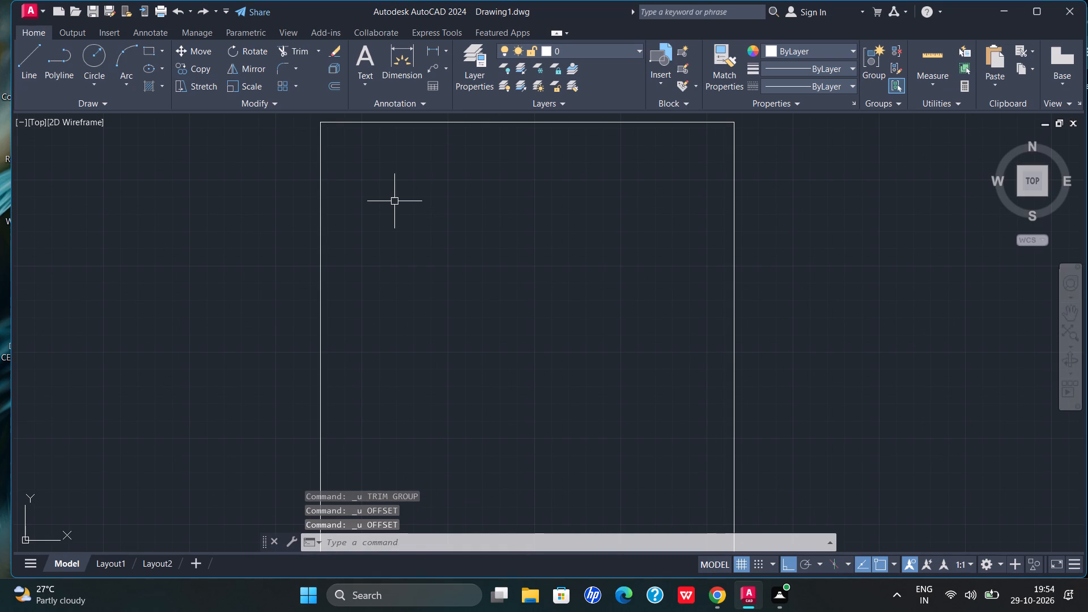
scroll(394, 204, "down", 3)
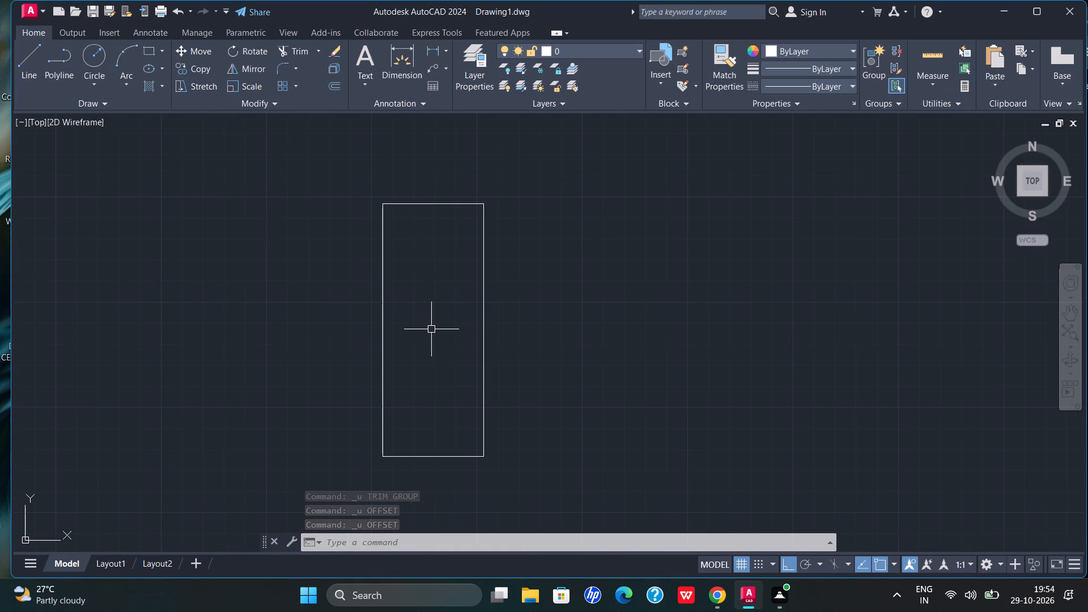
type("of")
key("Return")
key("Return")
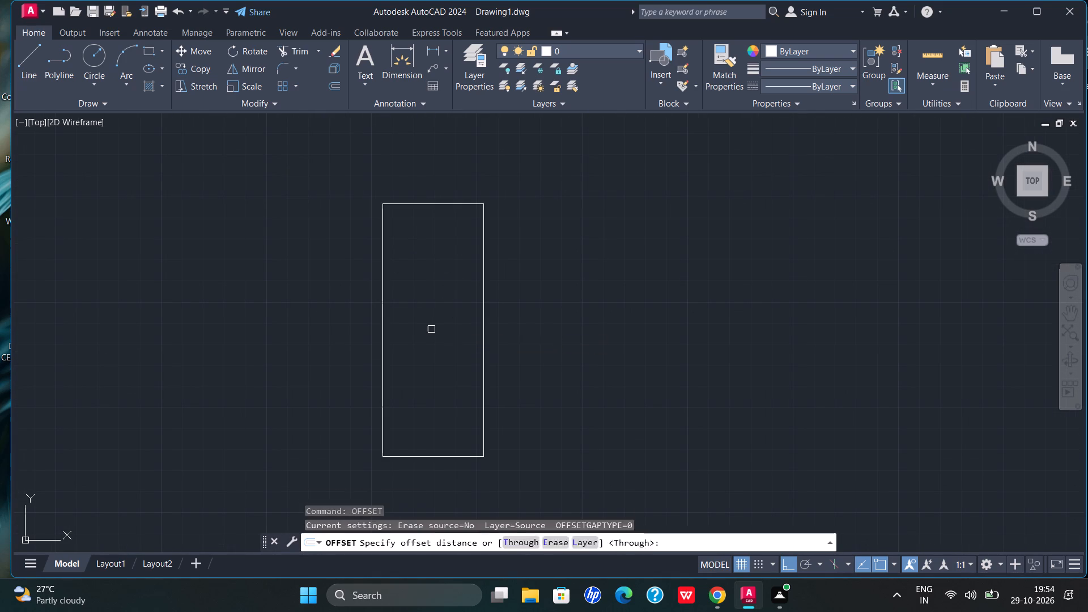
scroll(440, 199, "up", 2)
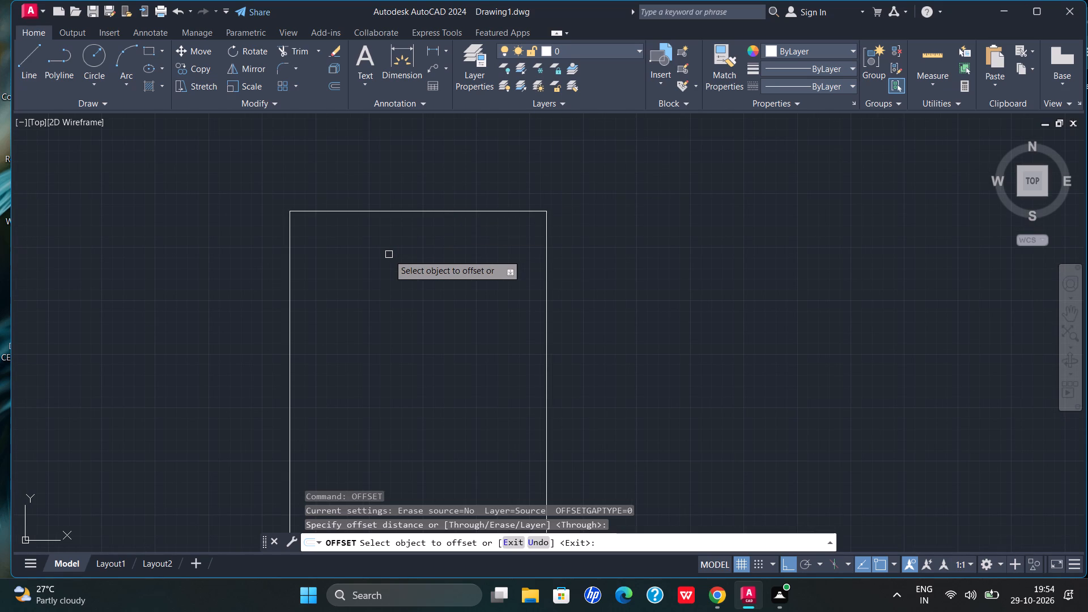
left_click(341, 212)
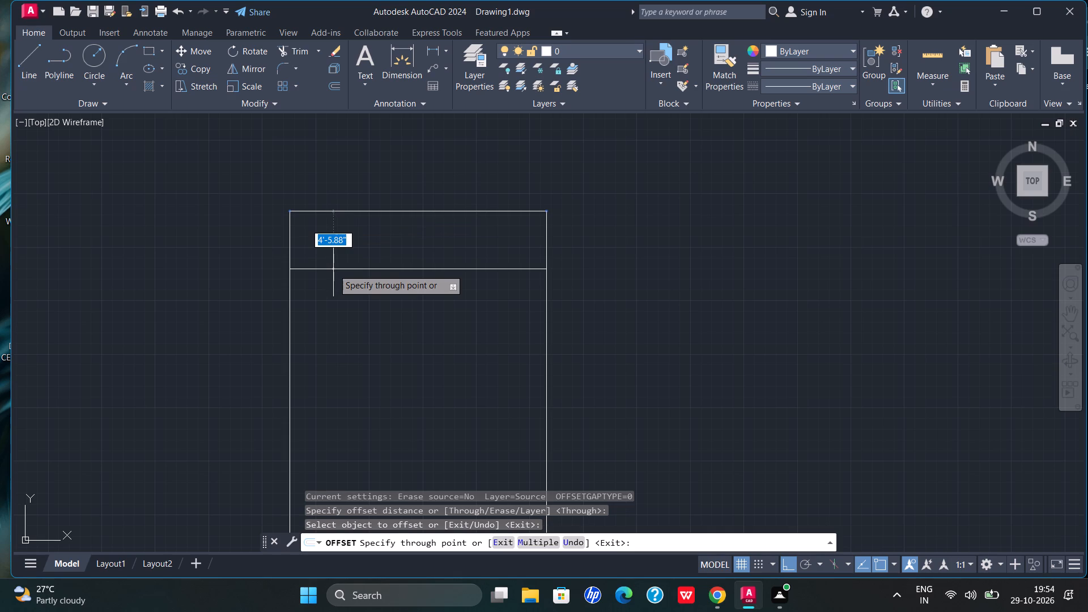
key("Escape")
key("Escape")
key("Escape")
Offset all four sides of the rectangular outline 9" inward to form the outer walls.
type("og")
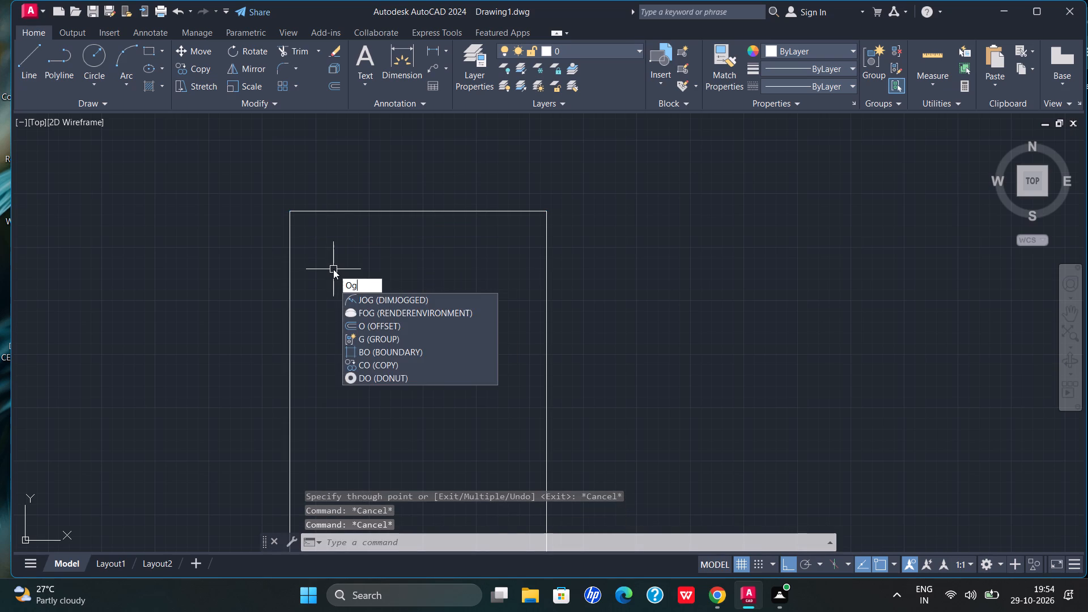
key("BackSpace")
type("ff")
key("Return")
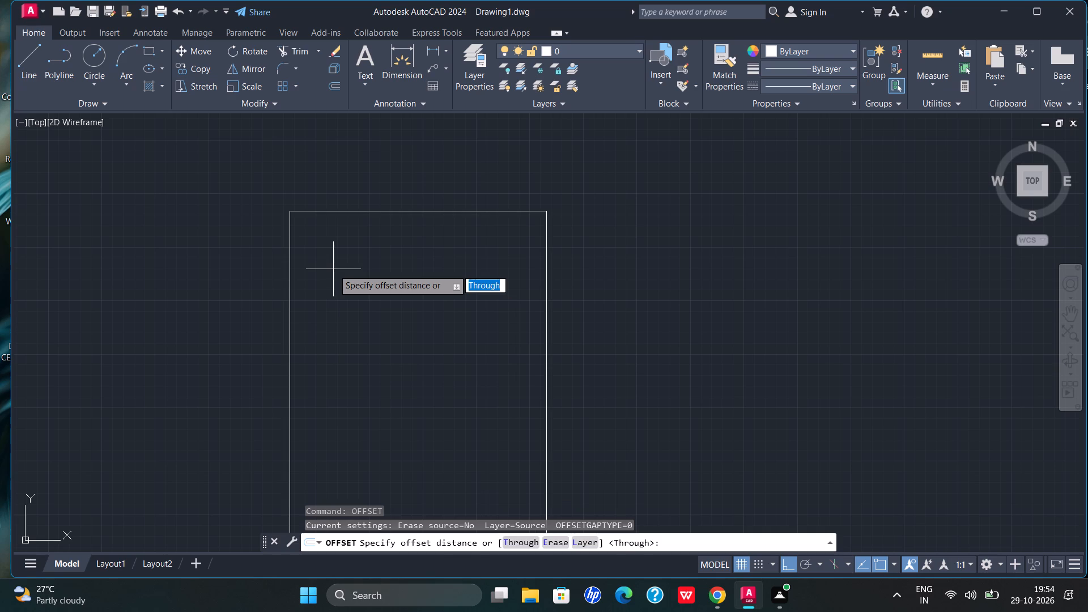
key("9")
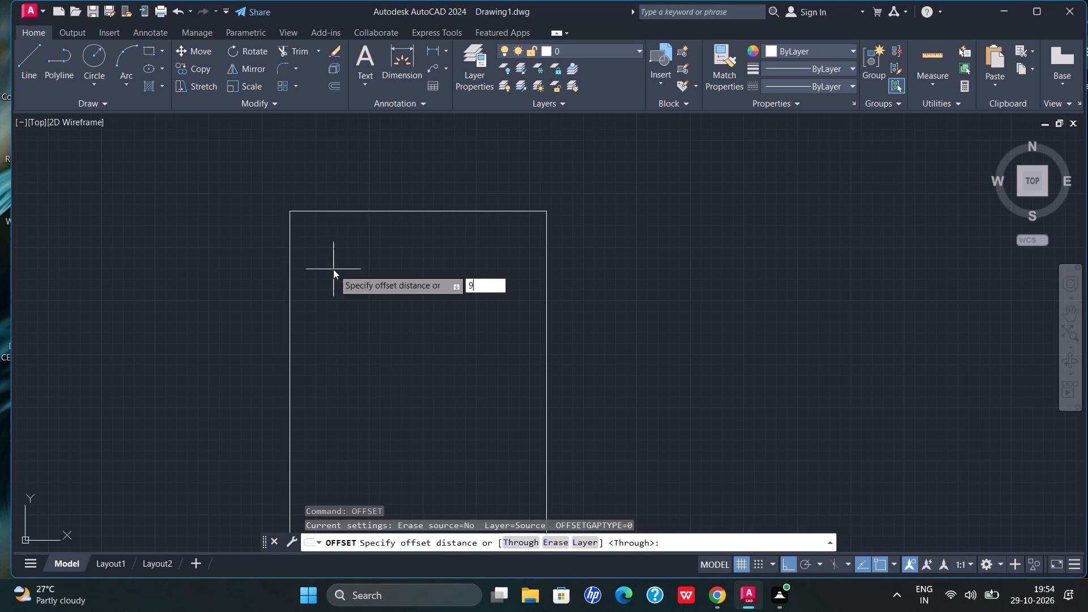
key("shift+quotedbl")
key("Return")
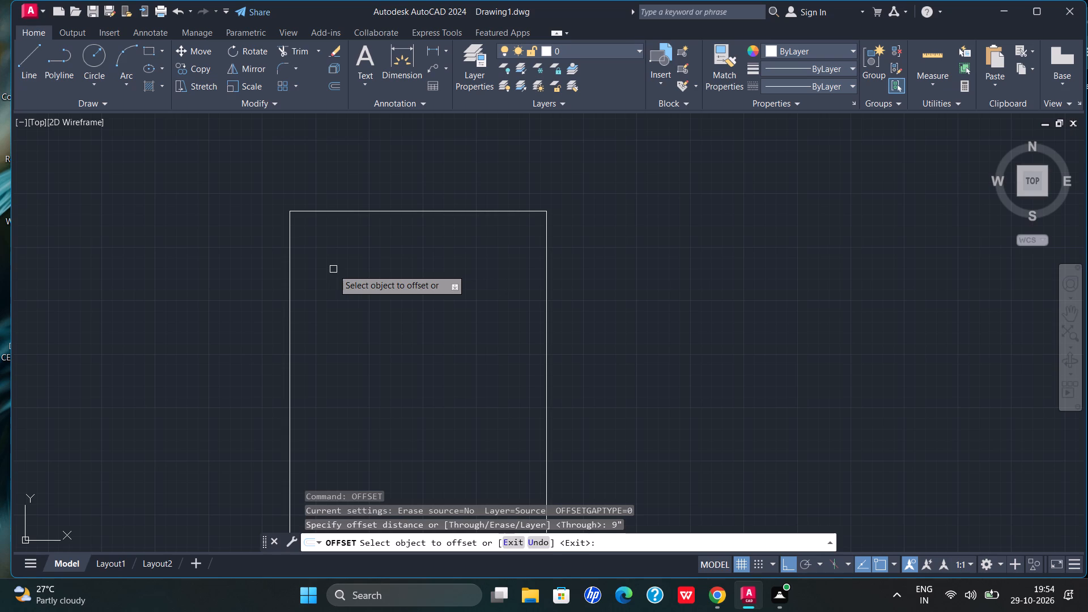
left_click(352, 214)
left_click(352, 236)
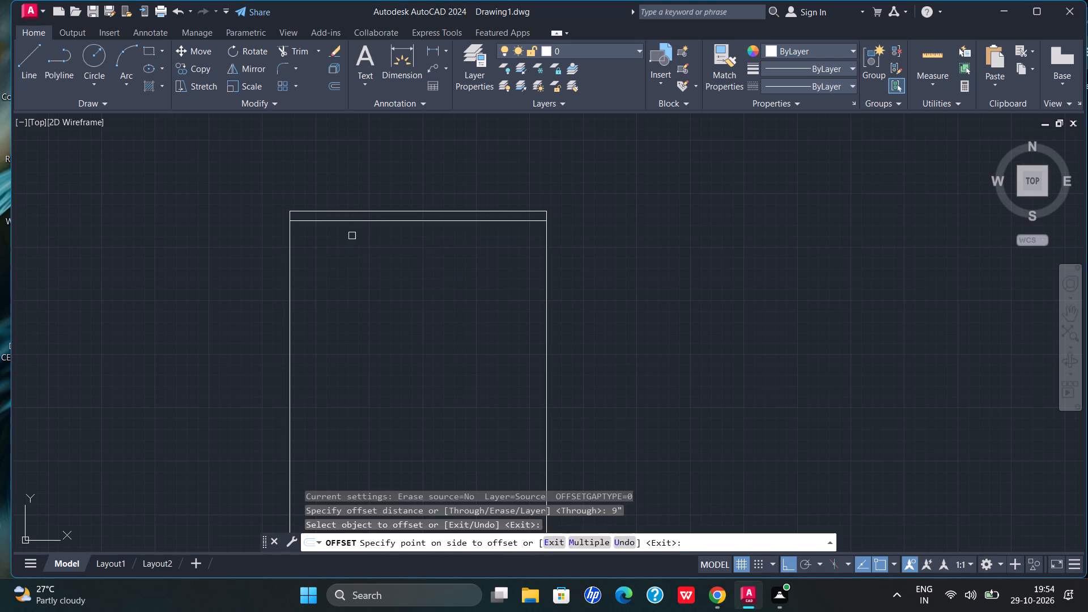
left_click(289, 331)
left_click(312, 335)
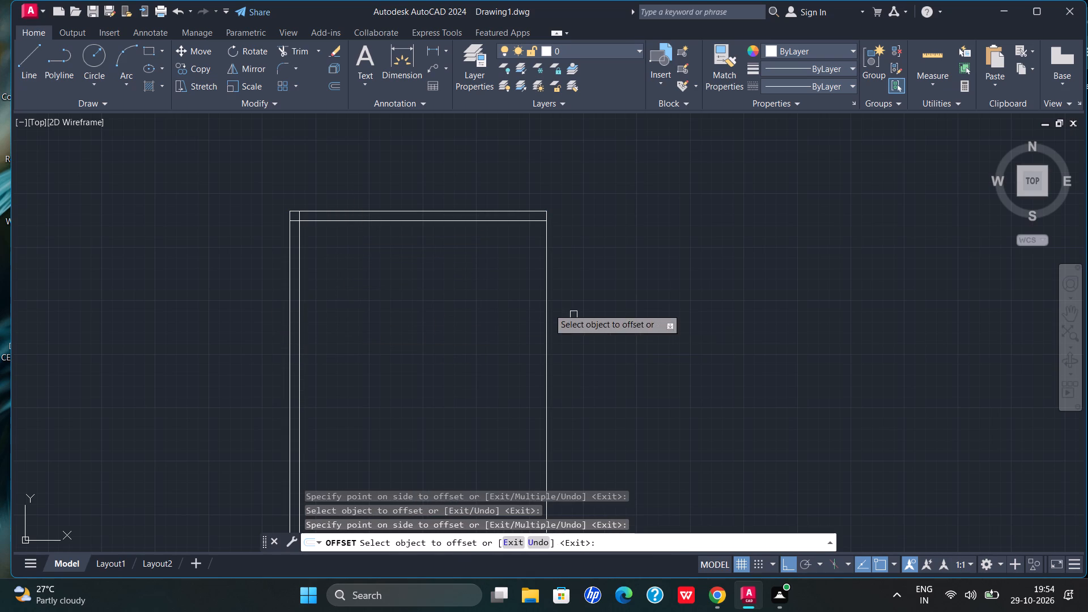
left_click(545, 302)
left_click(526, 300)
scroll(526, 291, "down", 5)
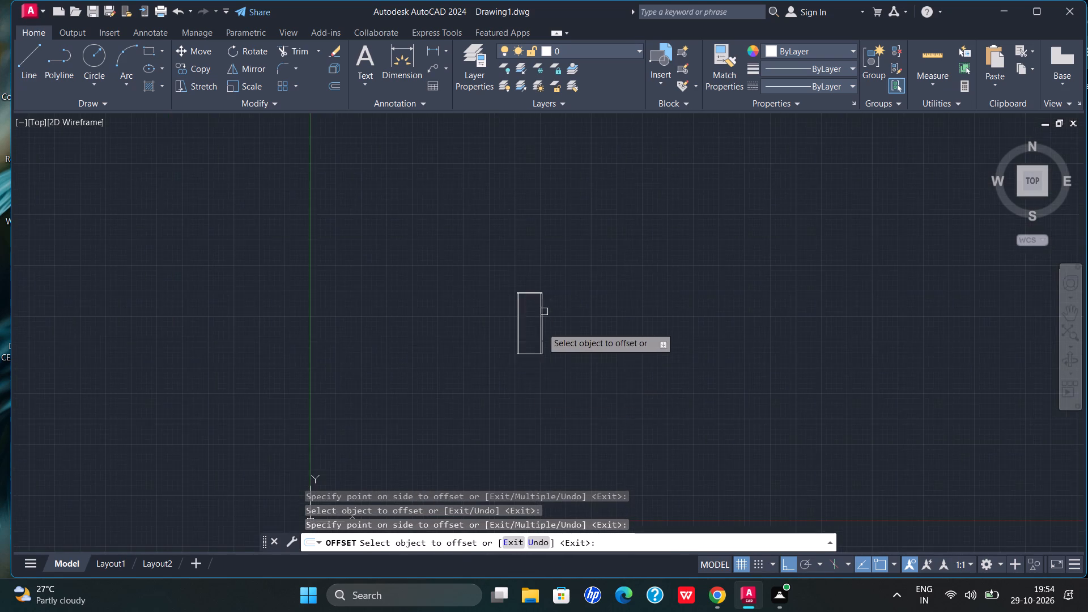
scroll(527, 388, "up", 3)
scroll(536, 225, "up", 2)
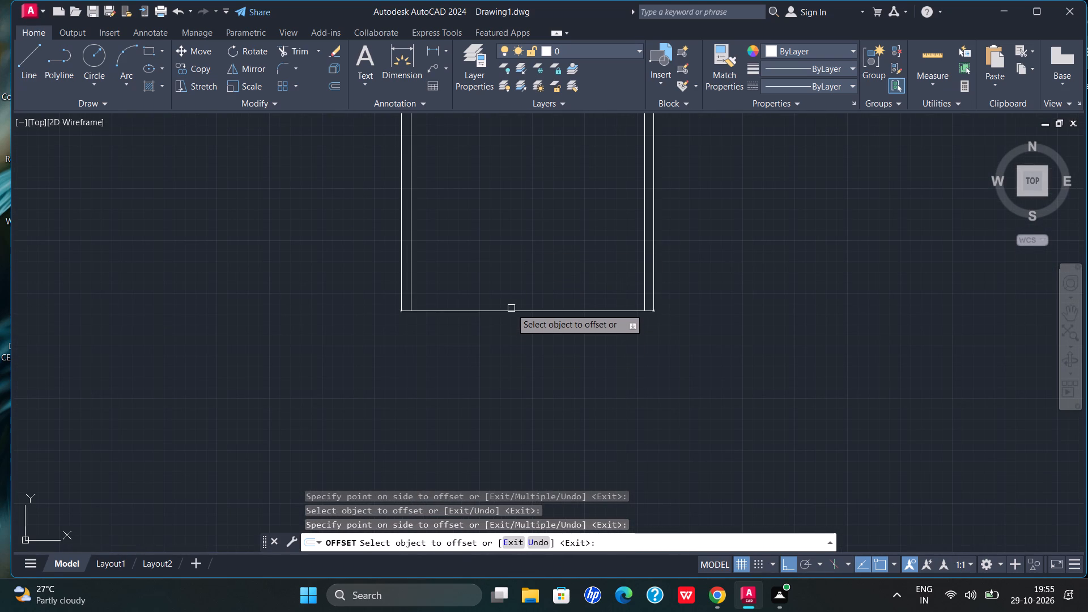
left_click(511, 308)
left_click(515, 282)
Offset the left wall's inner line 9'4" toward the right wall to place the vertical partition line.
scroll(516, 286, "down", 3)
scroll(506, 105, "up", 4)
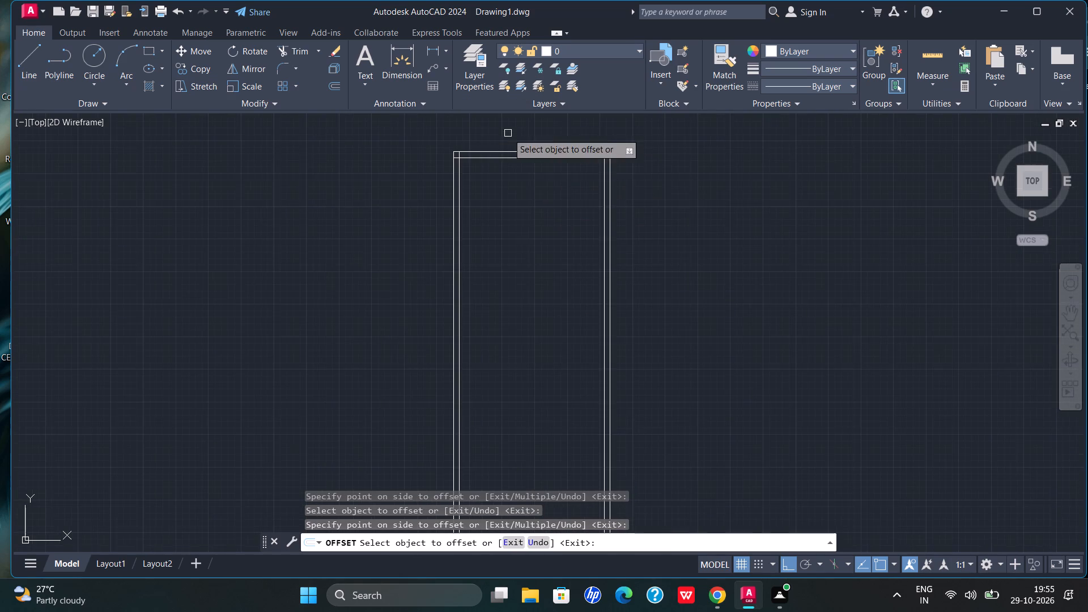
scroll(516, 187, "up", 3)
scroll(522, 145, "down", 4)
scroll(537, 100, "up", 4)
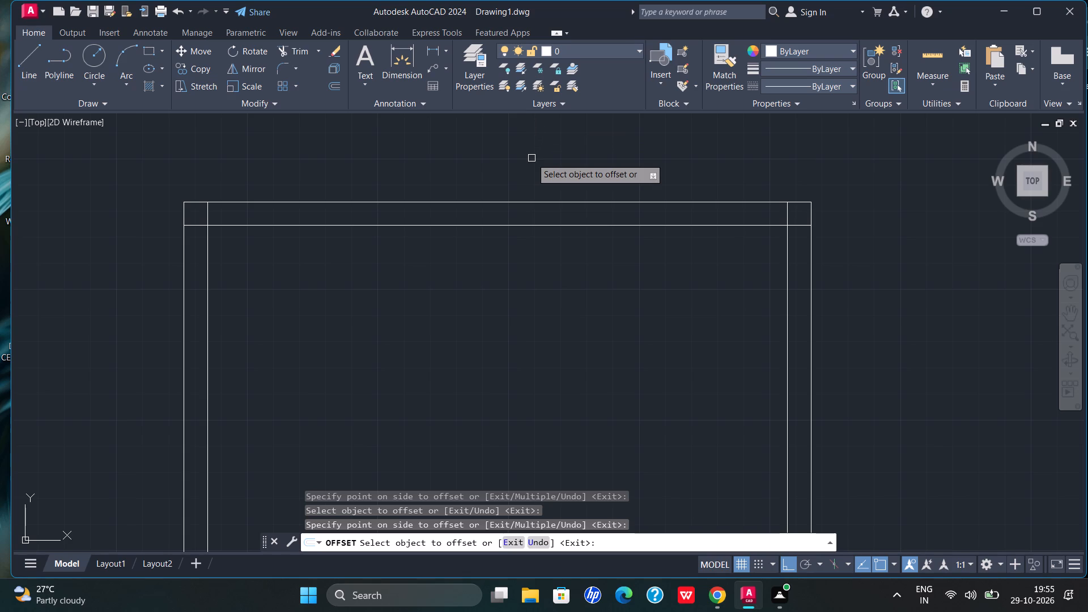
left_click(209, 329)
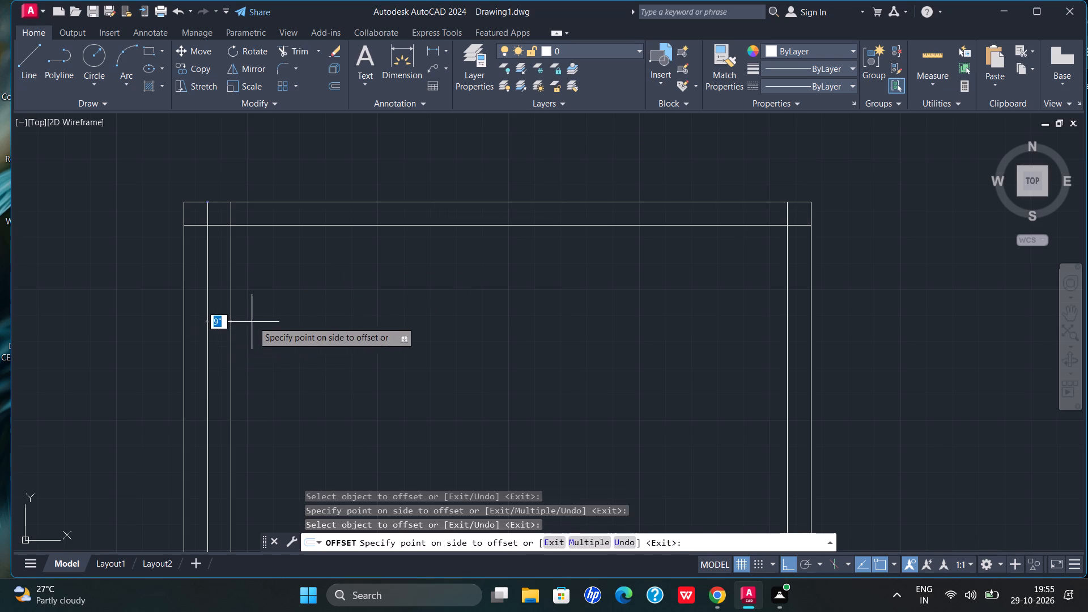
type("9'4")
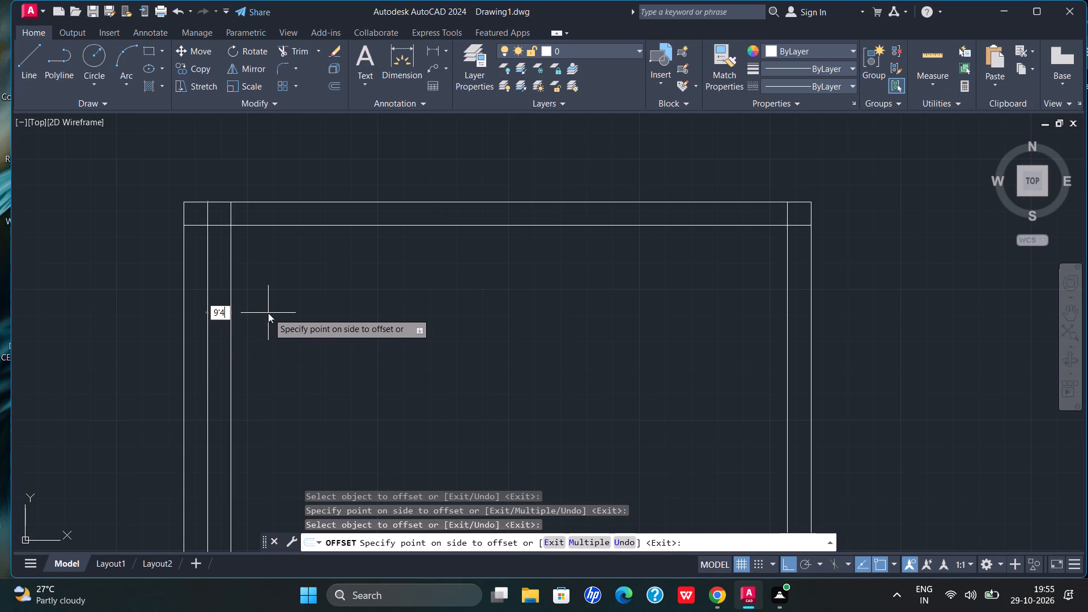
key("shift+quotedbl")
key("Return")
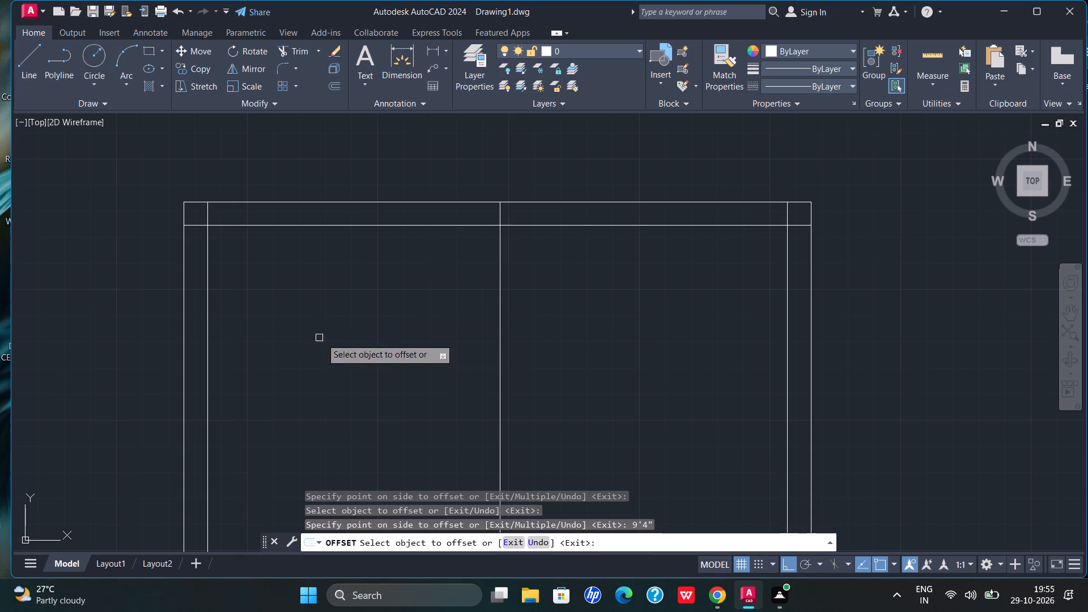
Offset the vertical partition line 4" toward the right wall to give the partition its thickness.
left_click(503, 248)
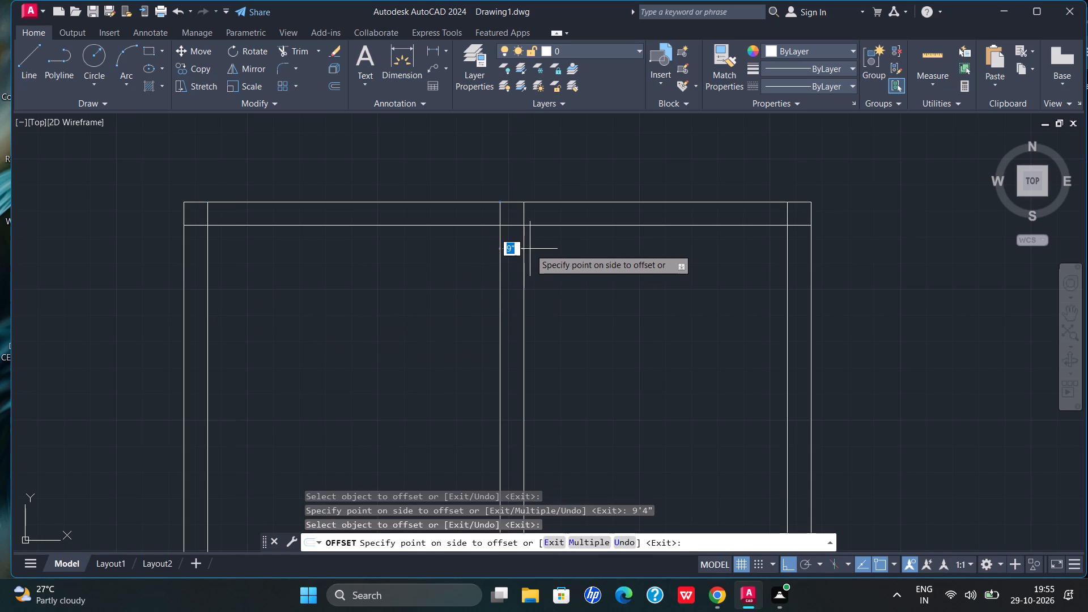
key("4")
key("shift+quotedbl")
key("Return")
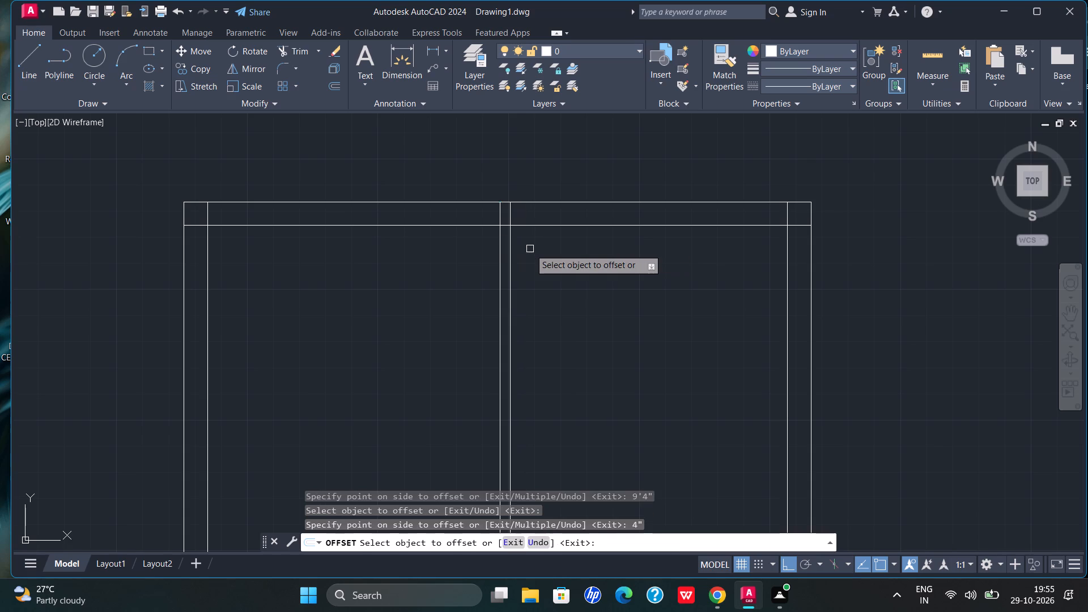
scroll(588, 209, "up", 1)
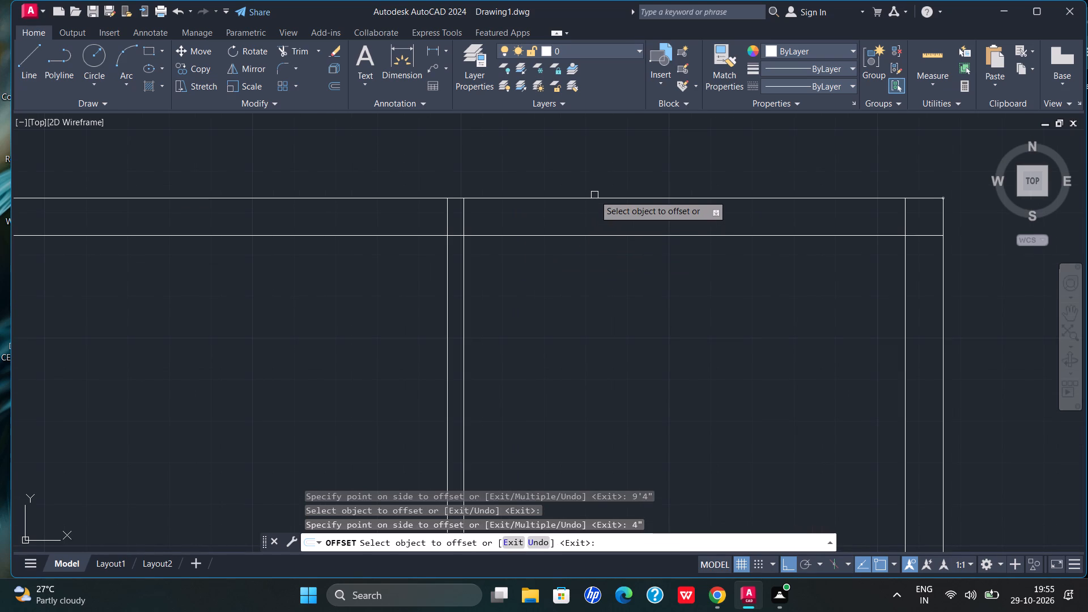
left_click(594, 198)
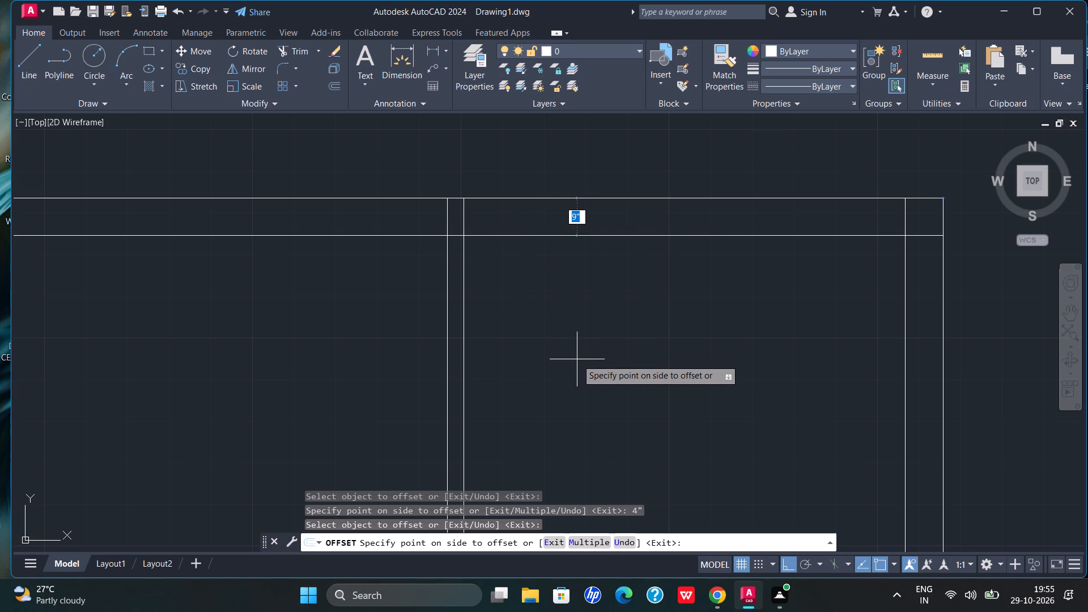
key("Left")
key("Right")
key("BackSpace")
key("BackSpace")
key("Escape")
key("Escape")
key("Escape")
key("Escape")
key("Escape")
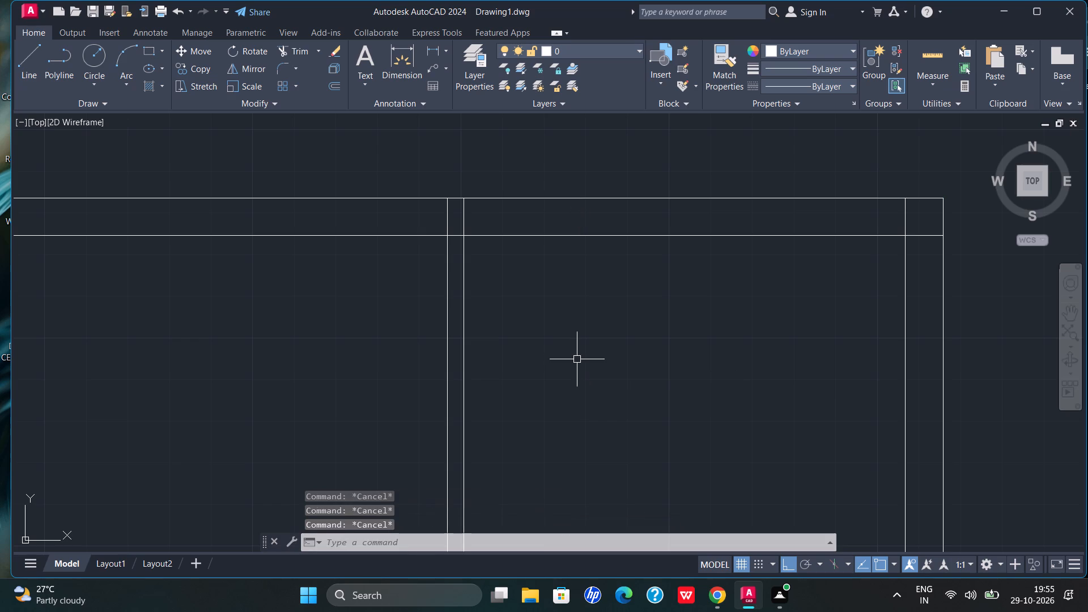
Offset the plan's top outer line 4" downward to form a thinner top wall.
type("of")
key("Return")
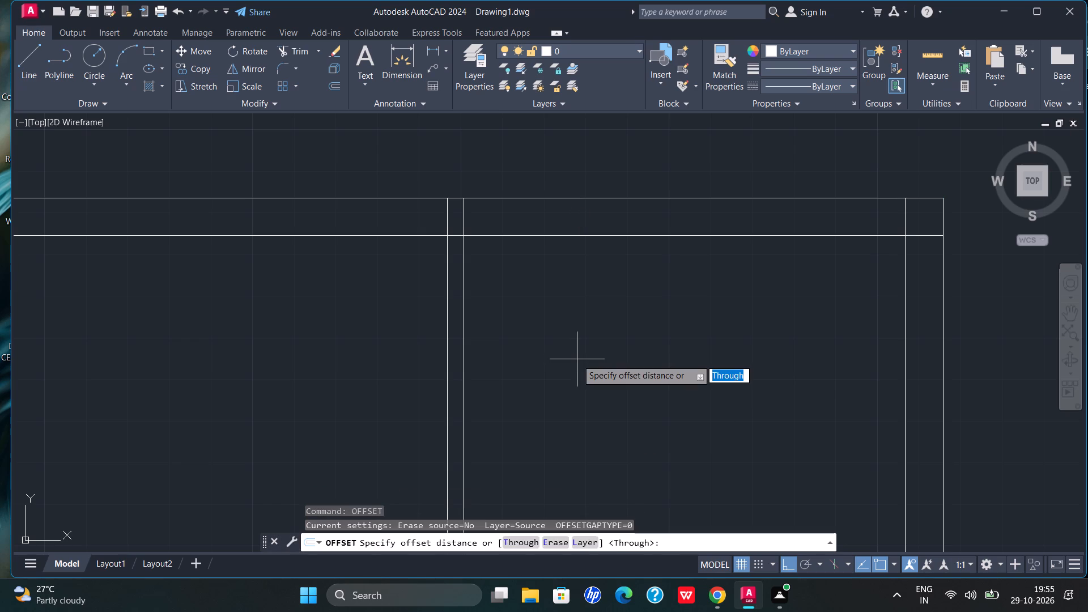
key("Return")
left_click(601, 196)
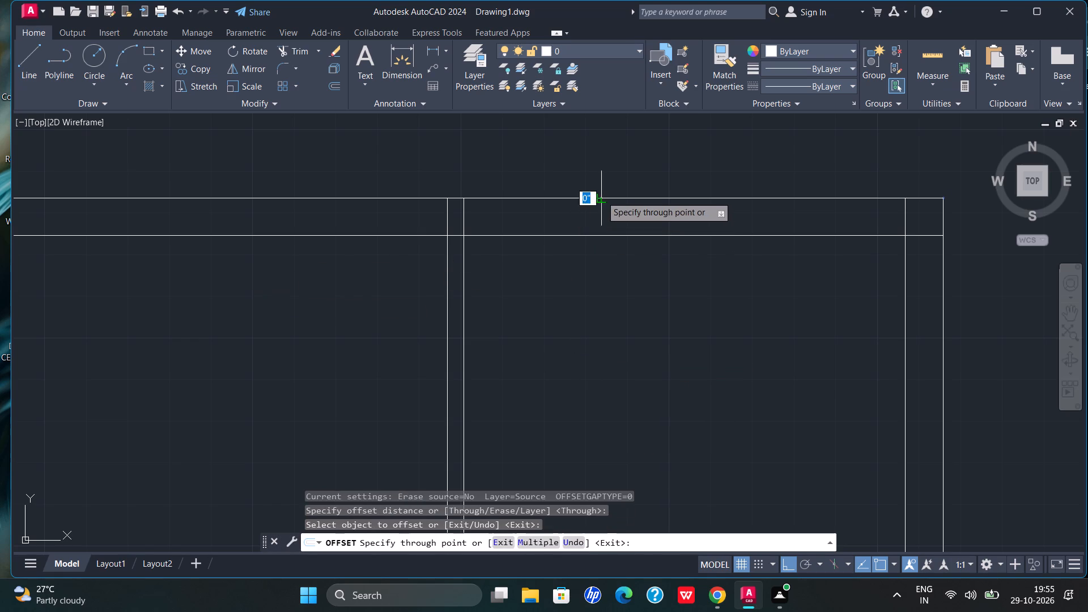
key("4")
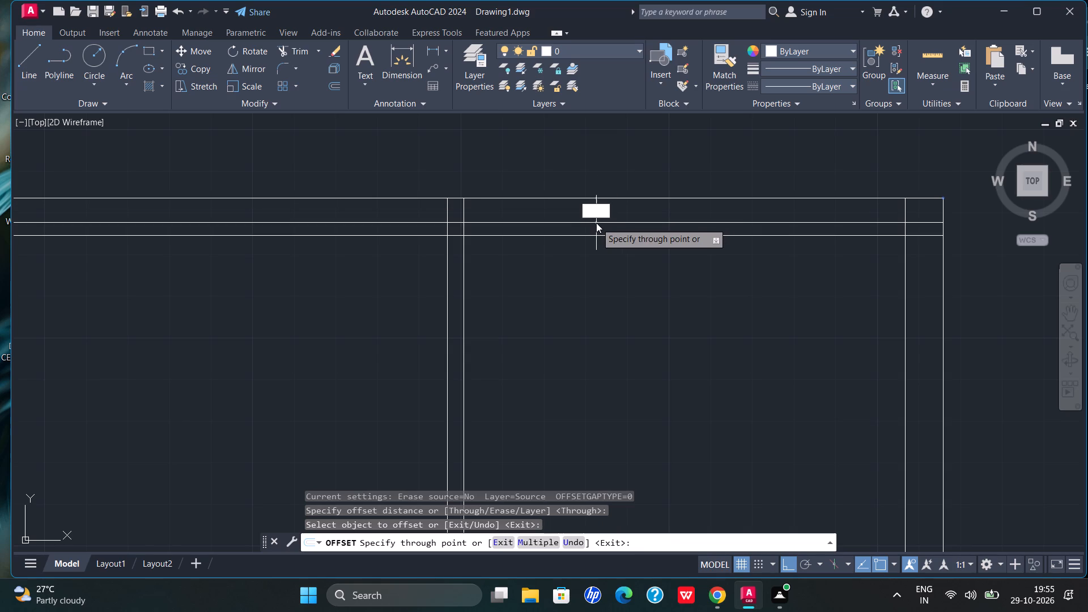
key("shift+quotedbl")
key("Return")
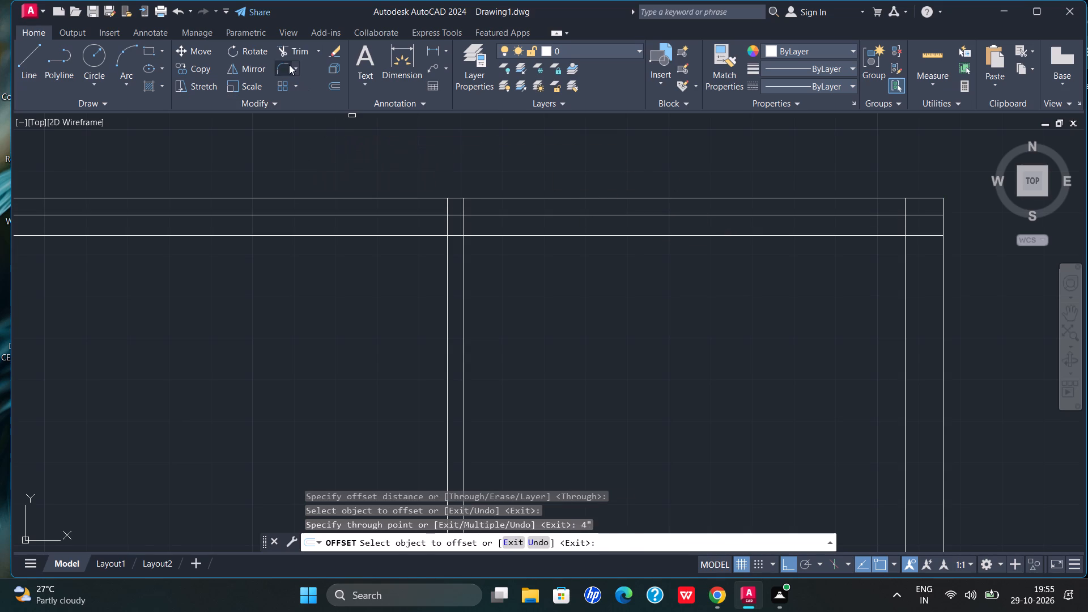
Trim the 4" offset line over the left room and the left wall's inner line inside the top wall.
left_click(299, 53)
scroll(319, 126, "down", 1)
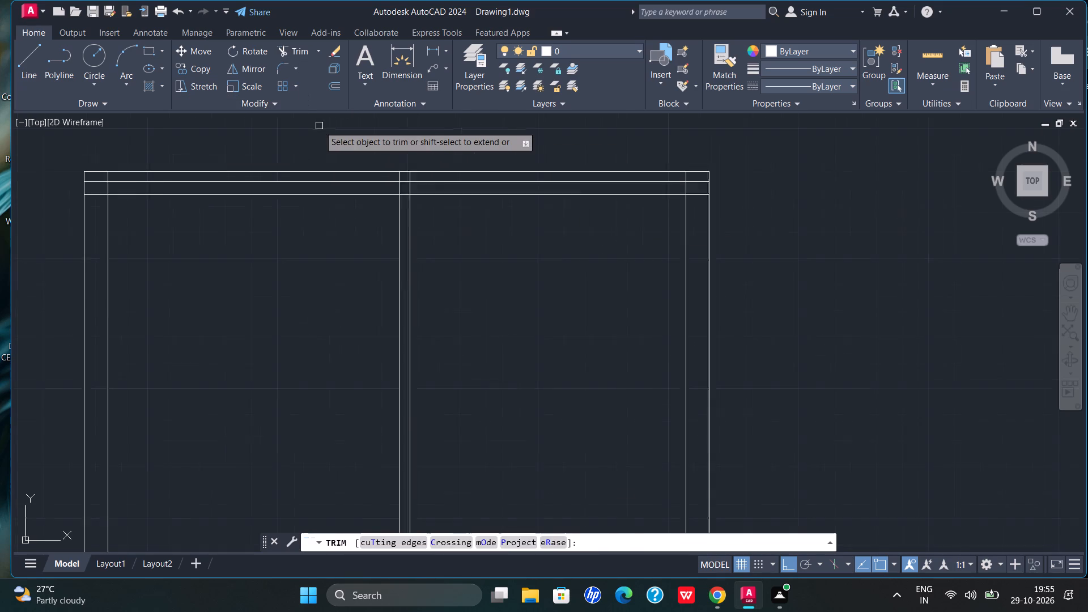
scroll(319, 126, "down", 1)
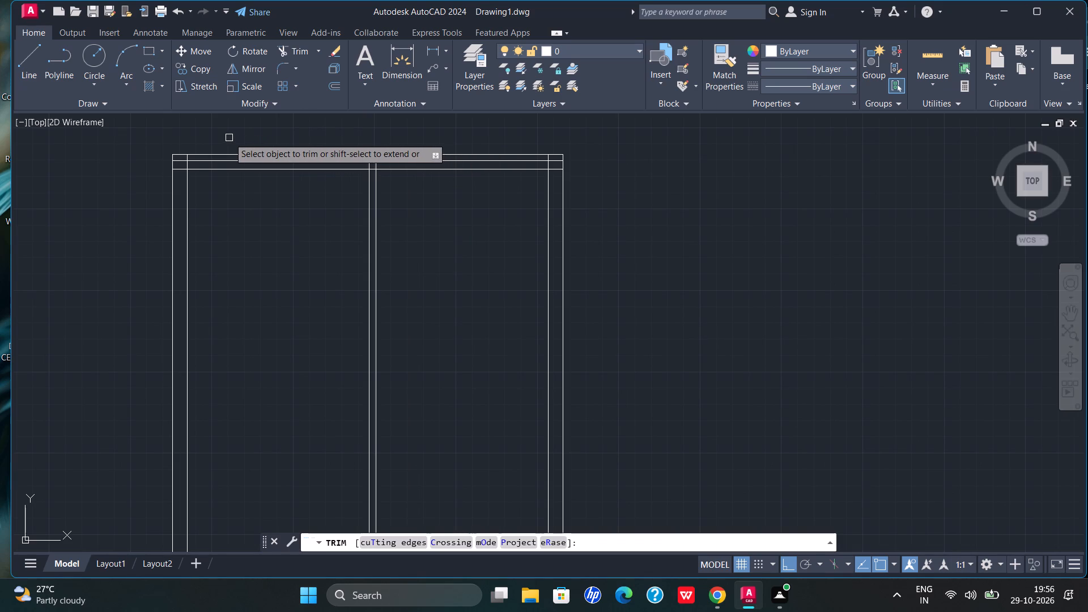
scroll(229, 138, "up", 2)
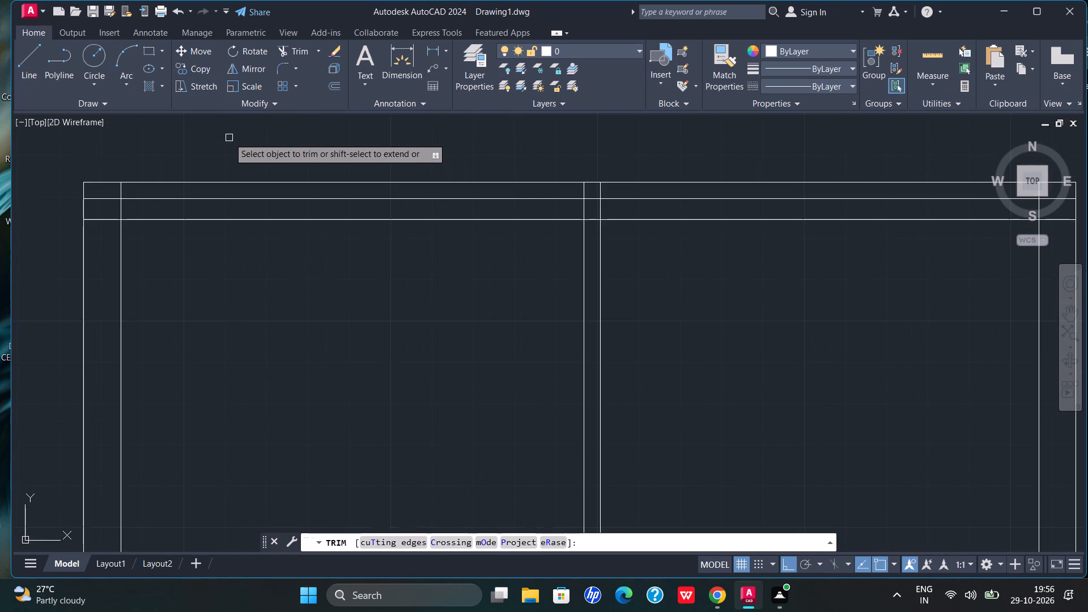
left_click(110, 195)
left_click(142, 199)
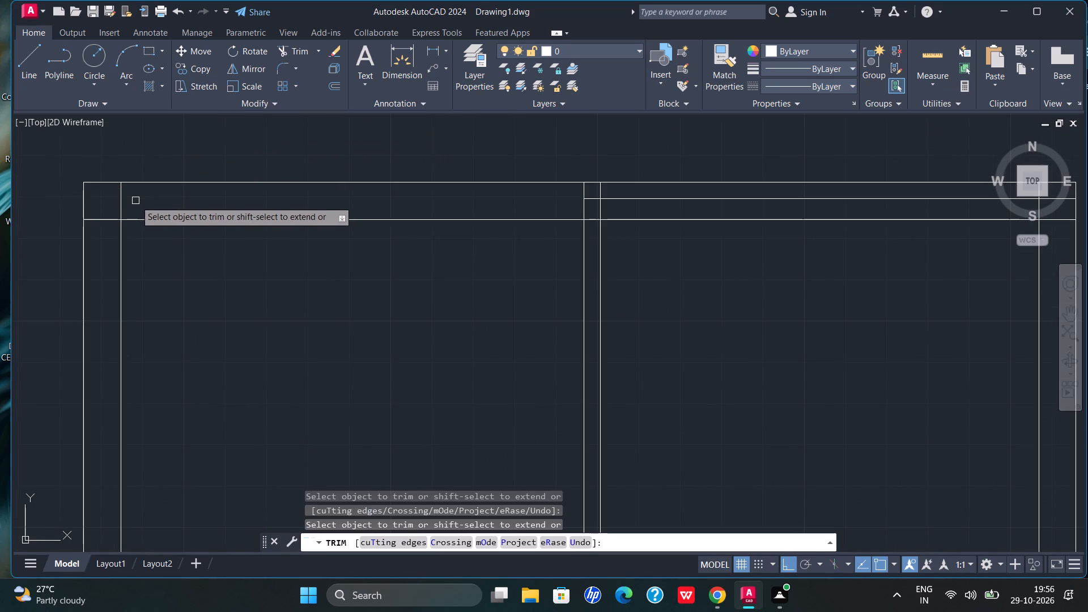
left_click(118, 204)
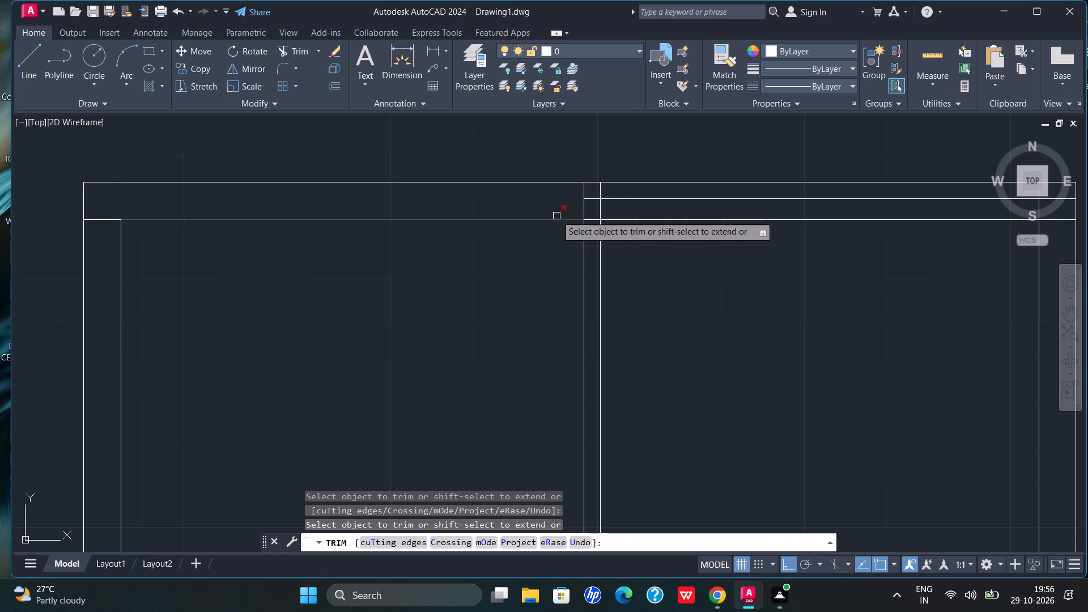
Trim the 9" top wall line over the right room and the partition lines running through the top wall.
scroll(583, 197, "up", 1)
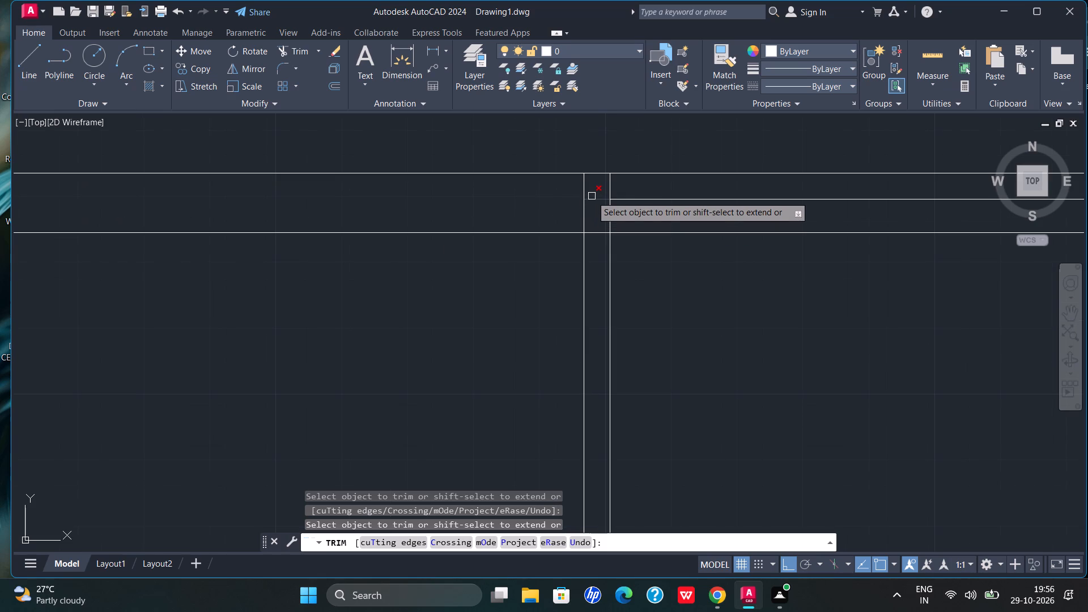
left_click(650, 231)
scroll(636, 248, "down", 1)
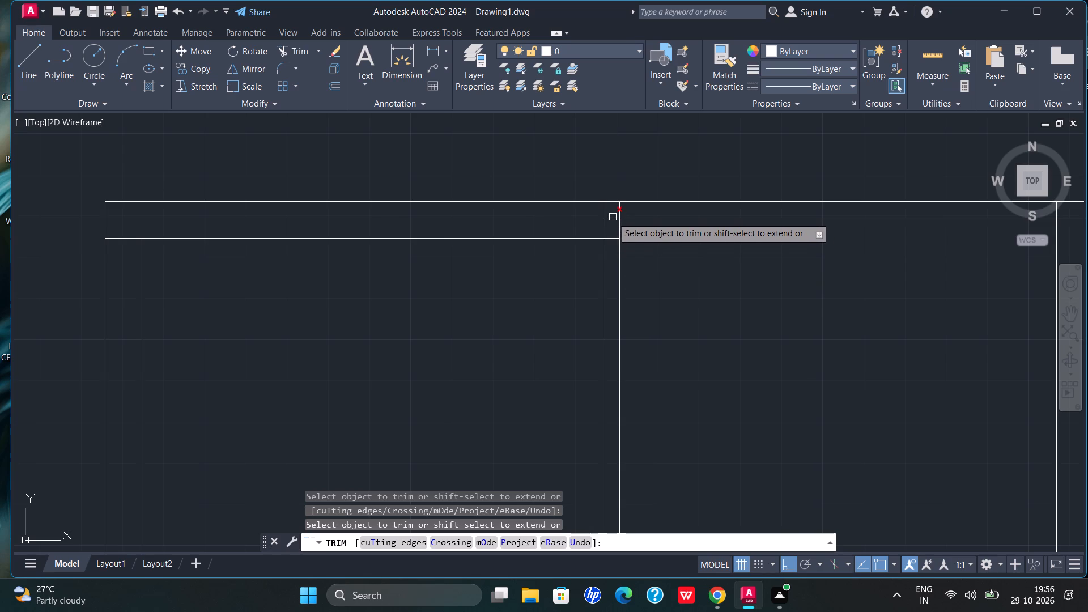
left_click(613, 217)
left_click(605, 216)
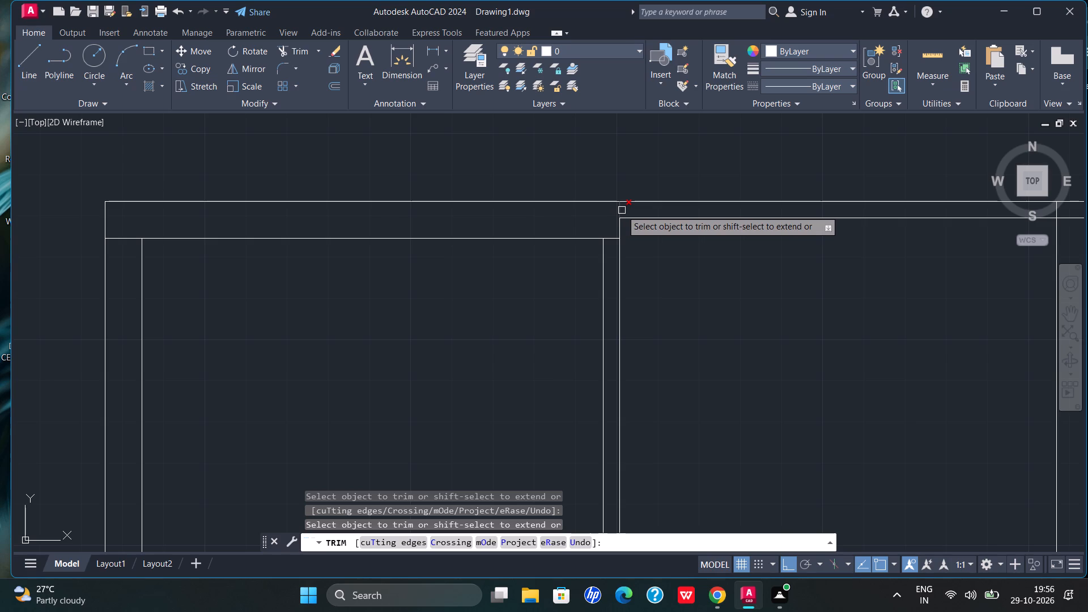
left_click(622, 210)
scroll(446, 256, "down", 1)
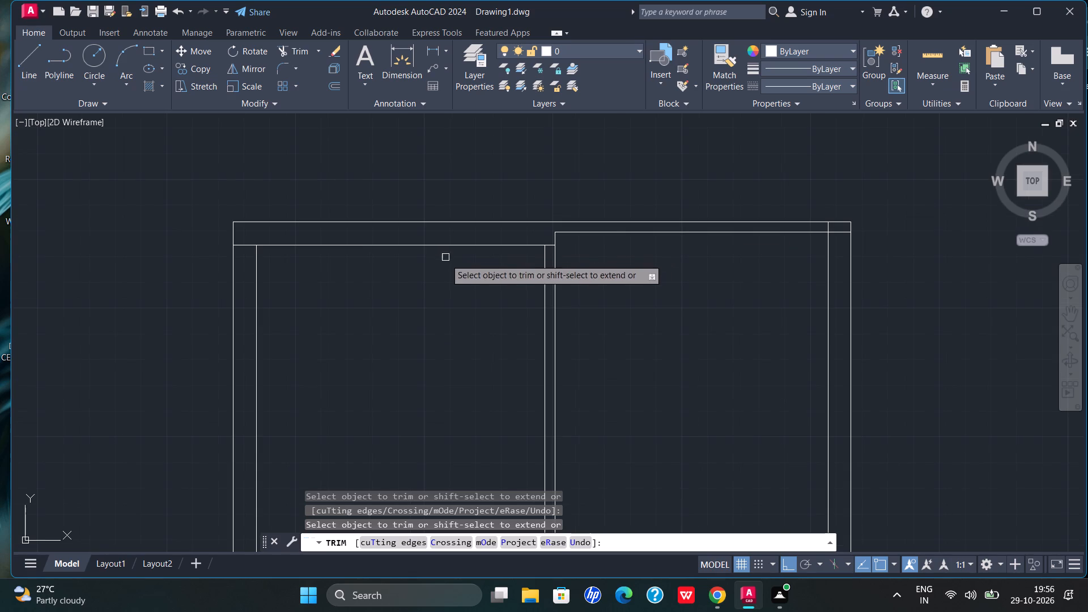
scroll(663, 293, "down", 1)
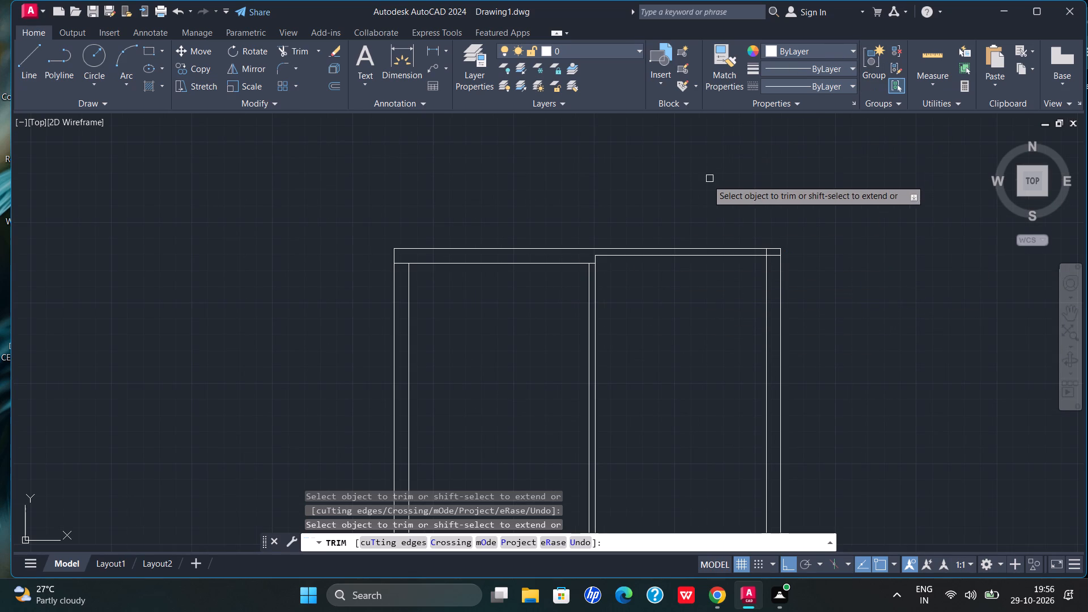
key("Escape")
key("Escape")
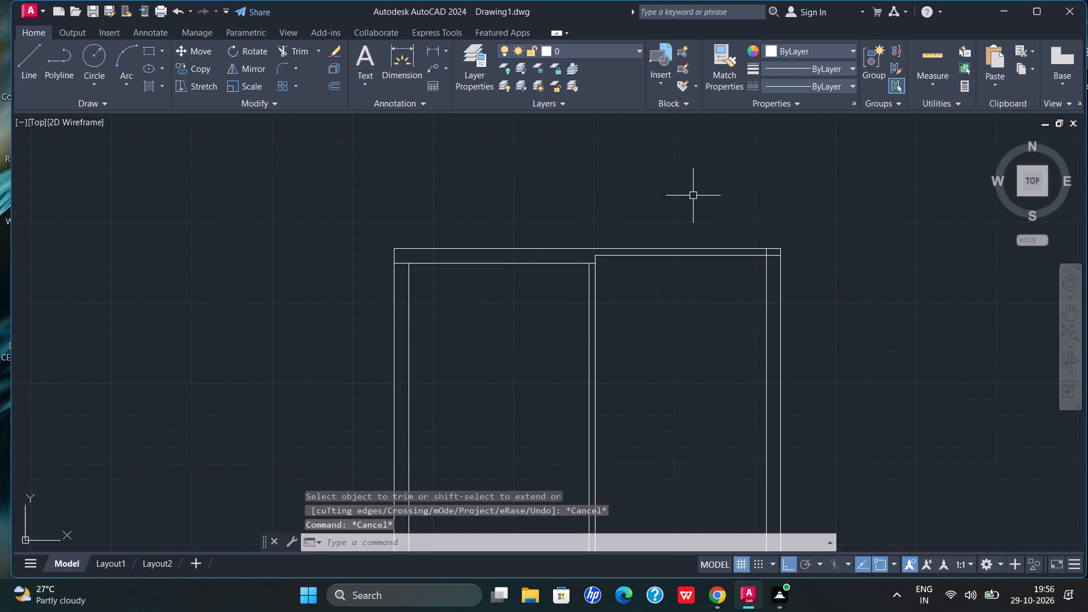
Offset the inner line of the right room's top wall 3'8" downward.
type("of")
key("Return")
key("Return")
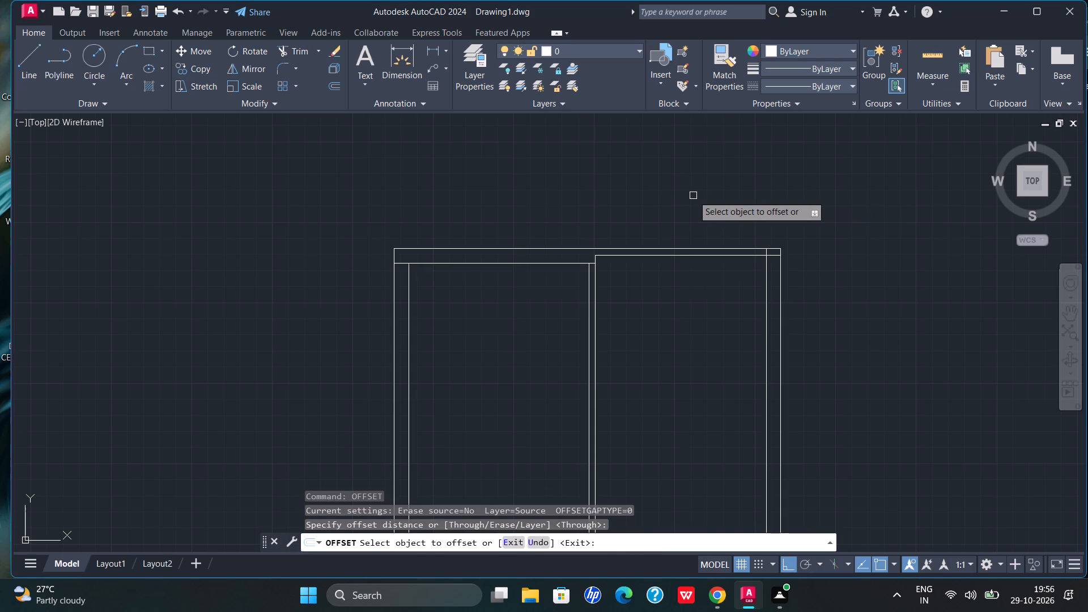
left_click(695, 256)
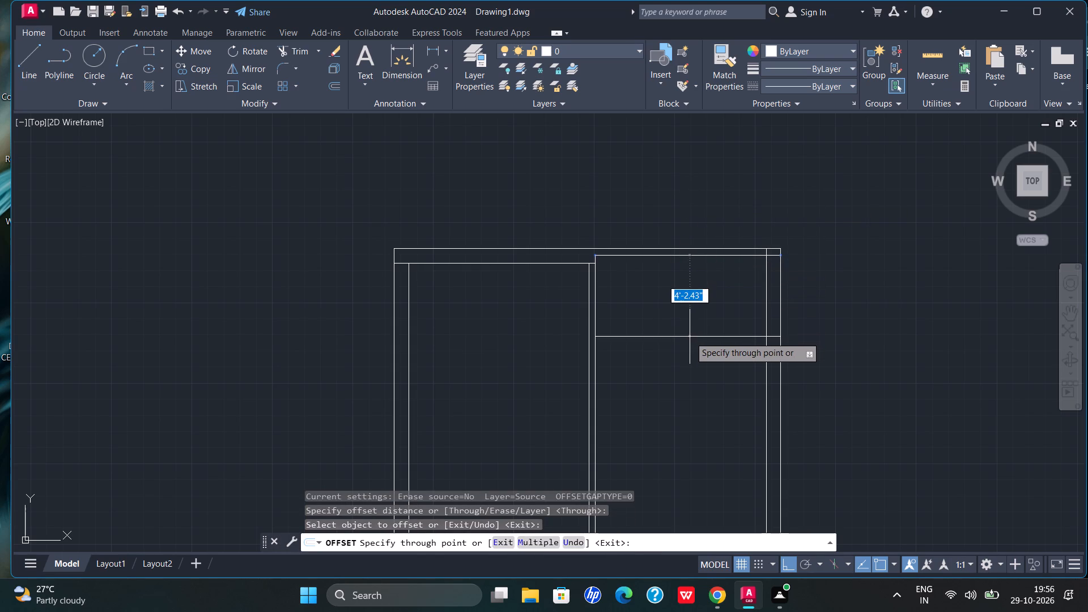
type("3'")
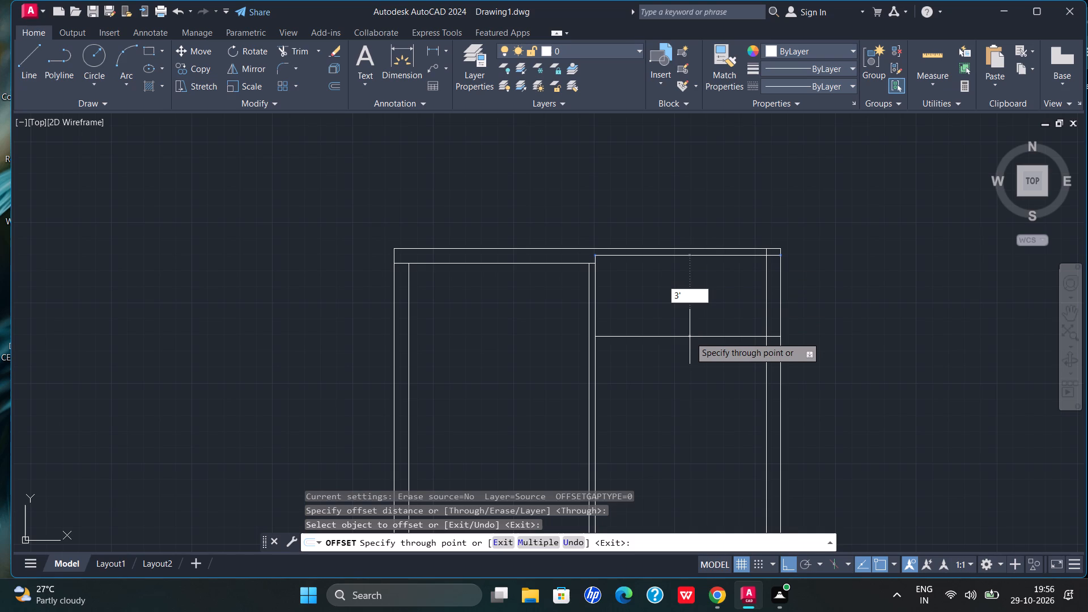
key("8")
key("shift+quotedbl")
key("Return")
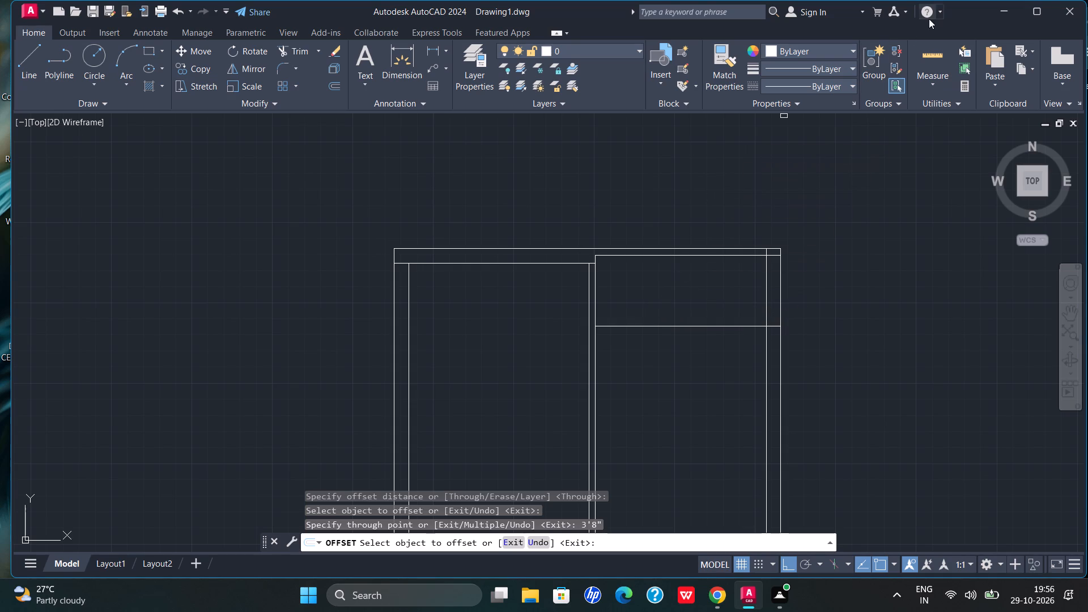
Measure the distances between the walls around the left room.
left_click(932, 52)
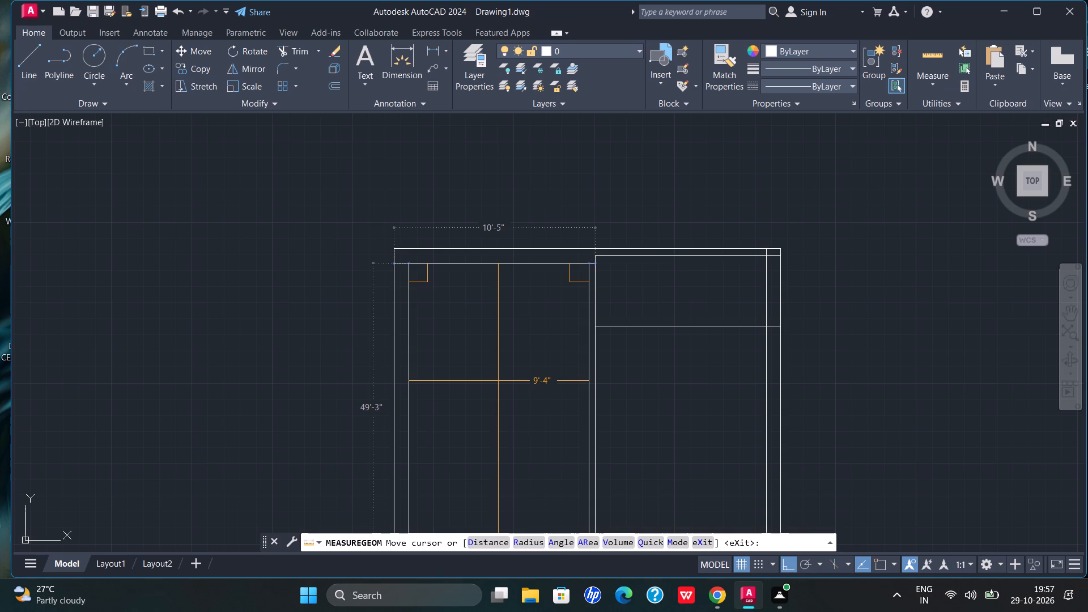
key("Escape")
key("Escape")
key("Escape")
key("Escape")
key("Escape")
Review the program options for files, display, open and save, plotting, system, user preferences, drafting, 3D modeling and selection.
key("grave")
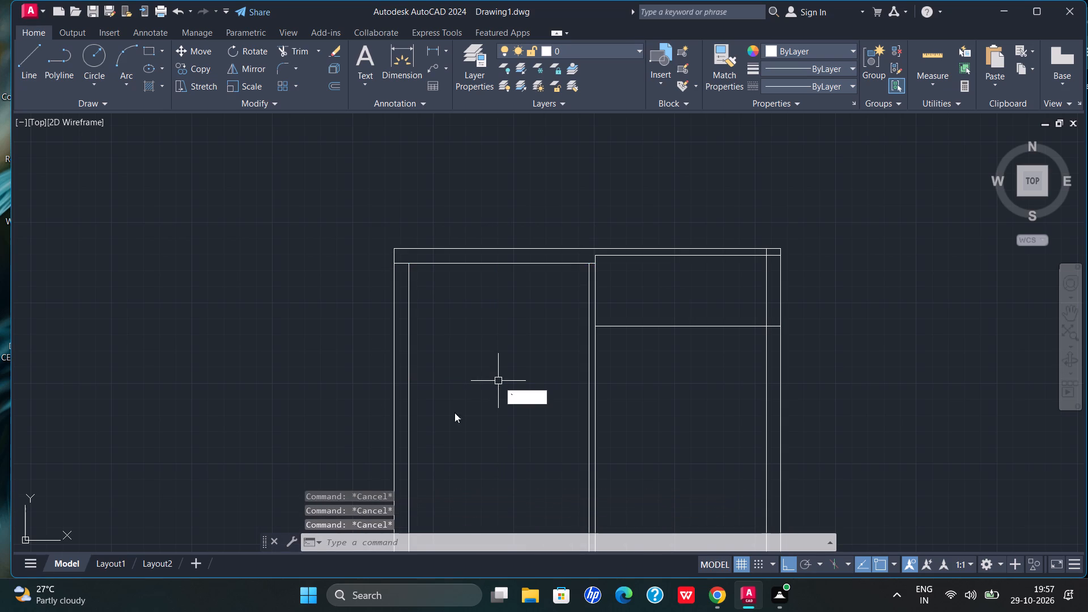
left_click(420, 534)
type("op")
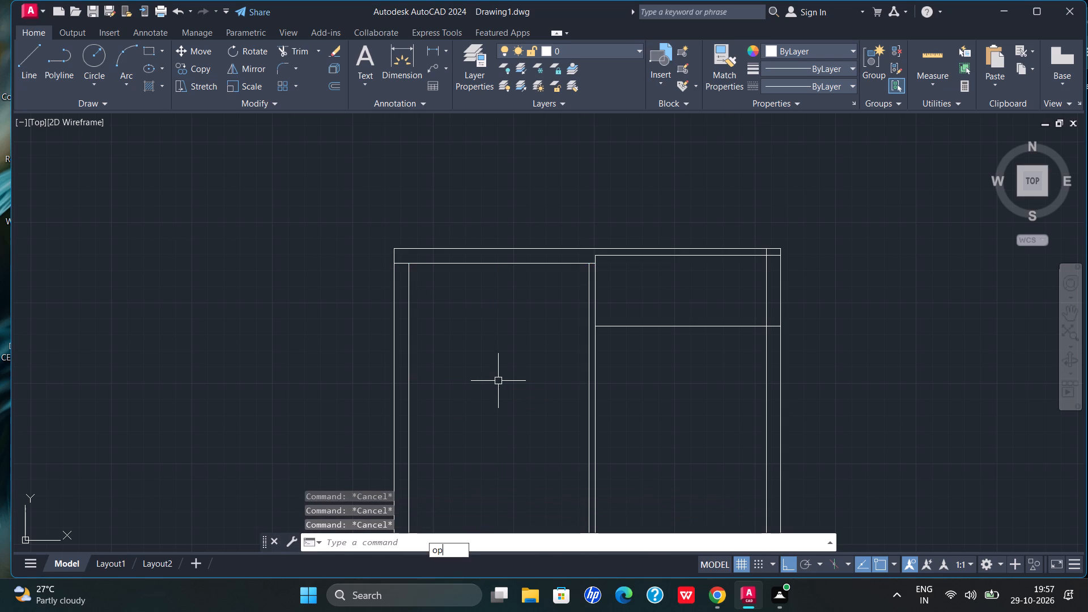
key("Return")
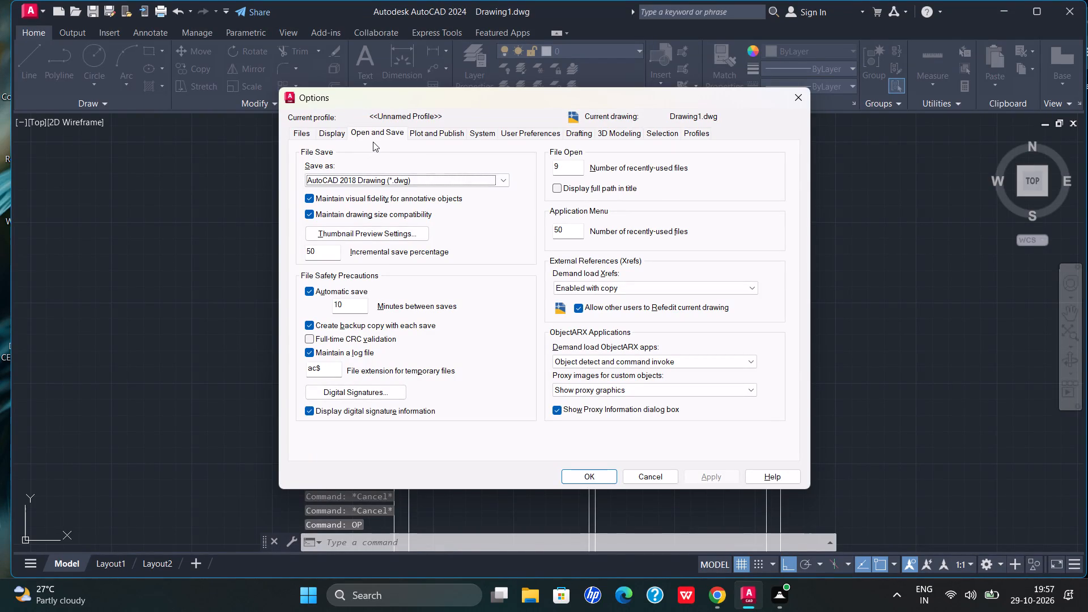
left_click(301, 129)
left_click(338, 131)
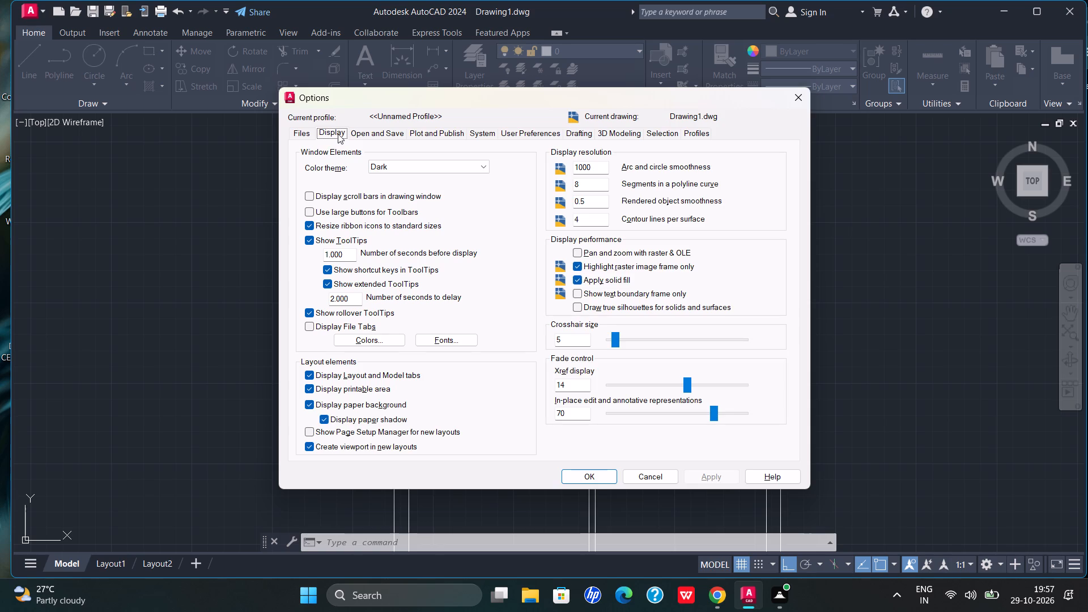
left_click(366, 131)
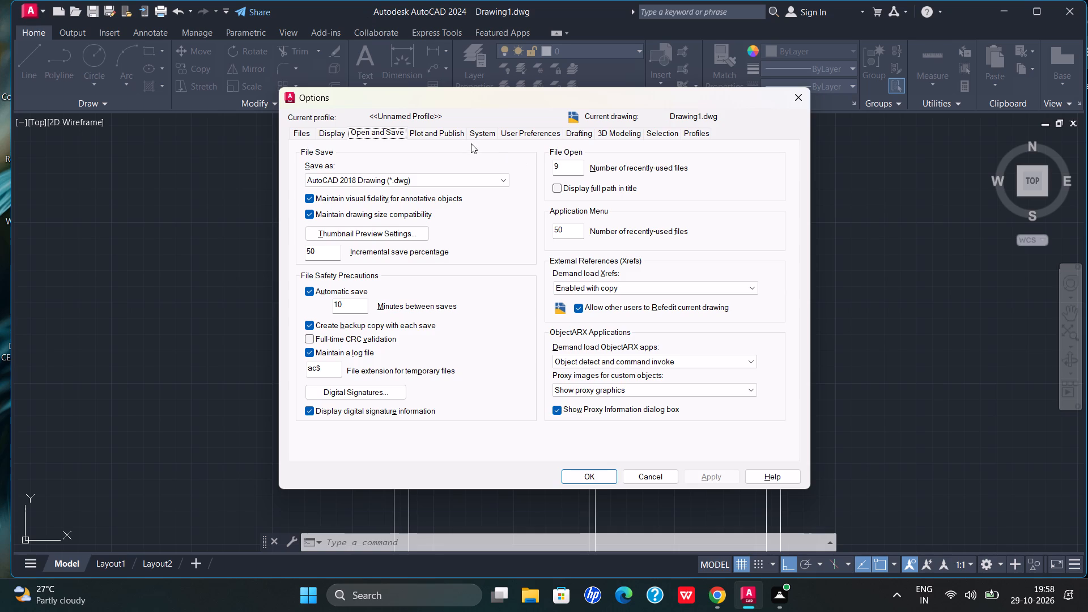
left_click(449, 137)
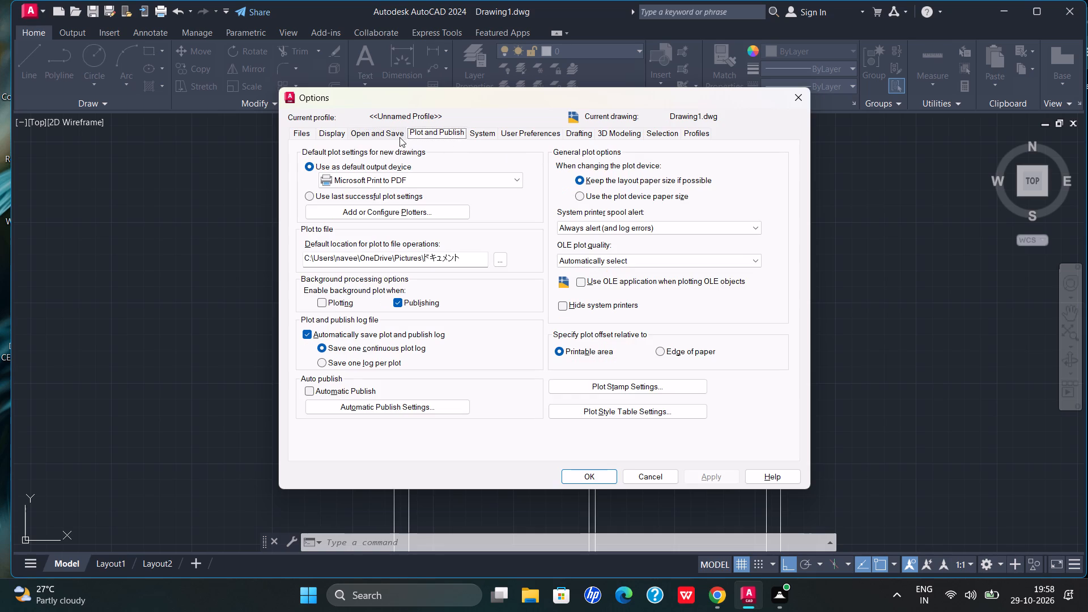
left_click(399, 137)
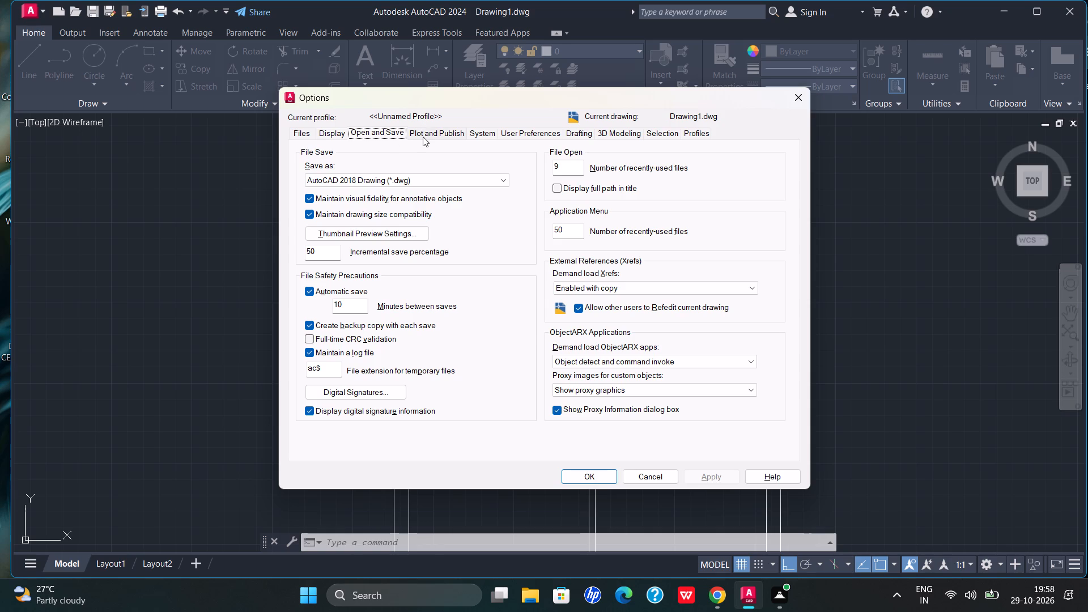
left_click(423, 137)
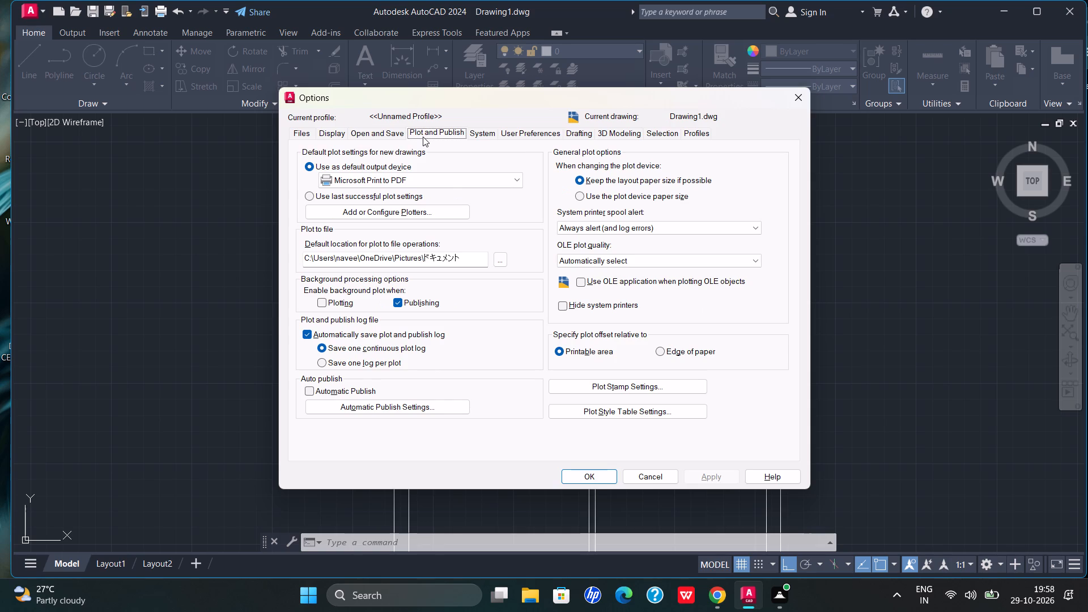
left_click(482, 133)
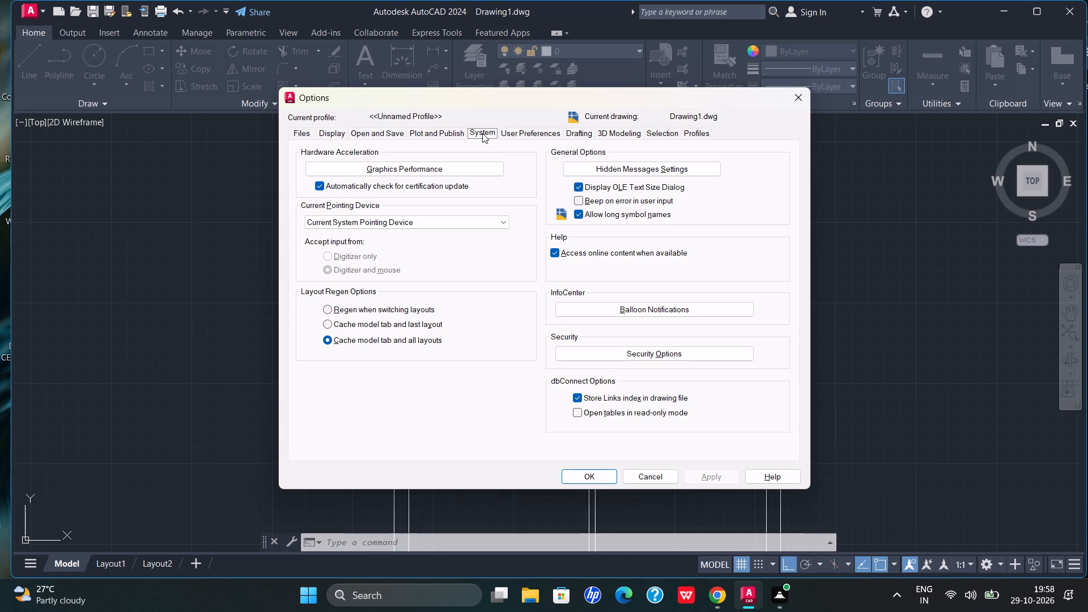
left_click(518, 131)
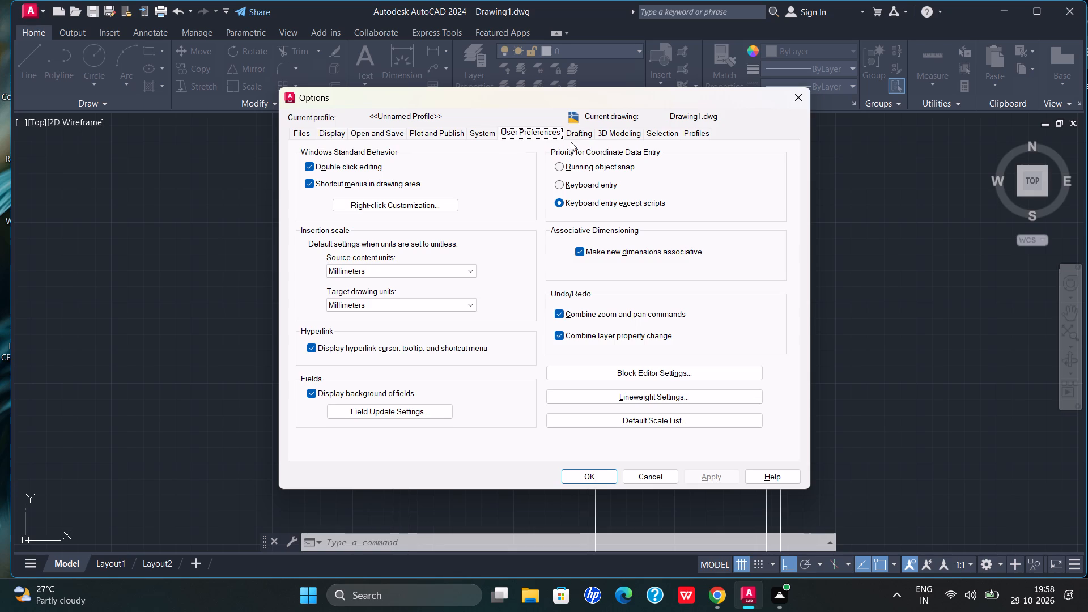
left_click(581, 131)
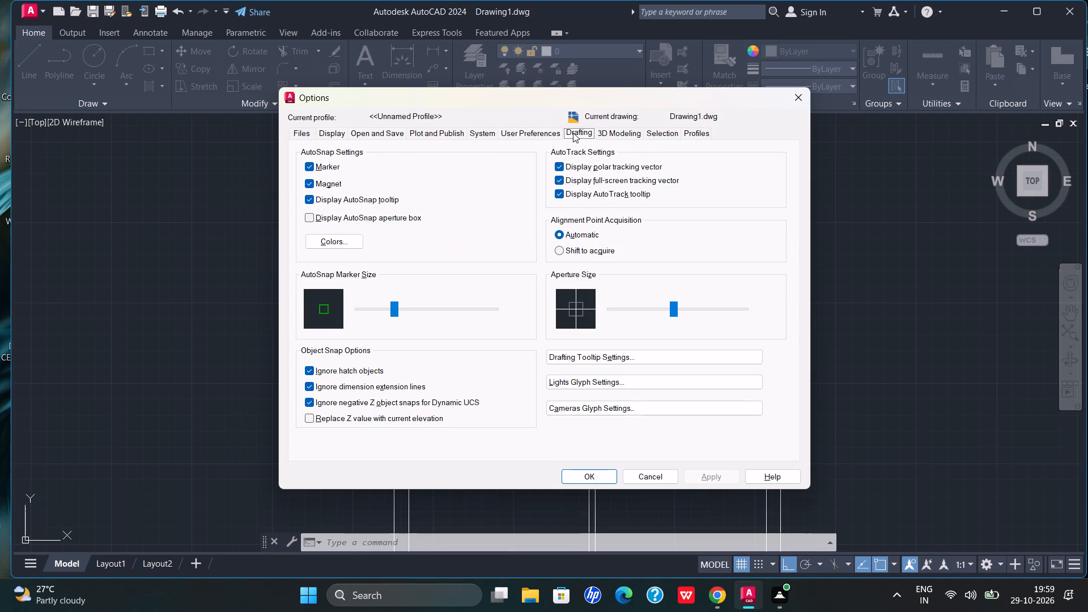
left_click(614, 131)
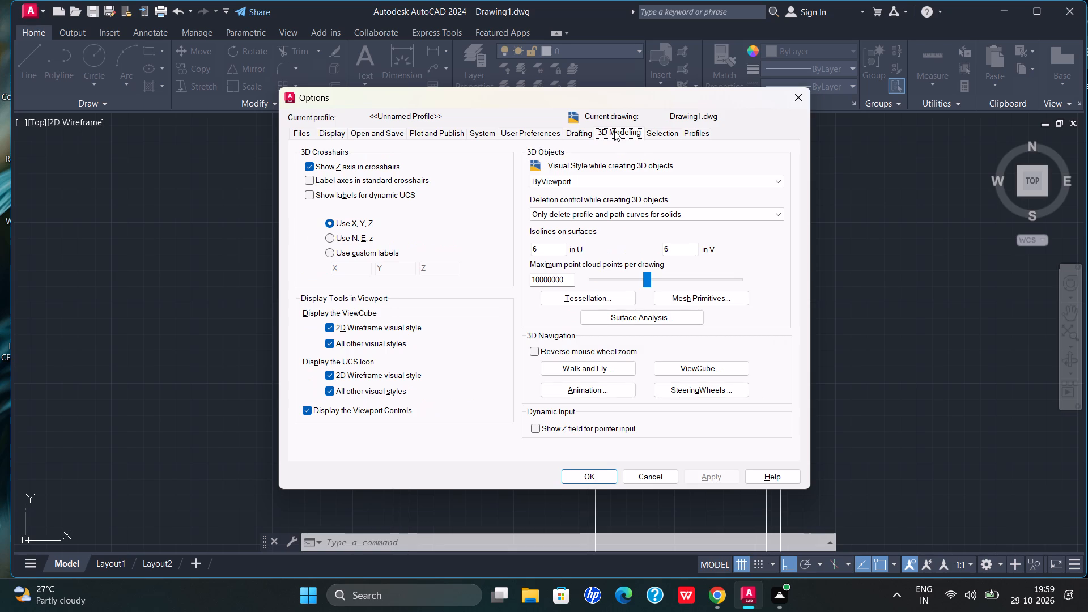
left_click(661, 133)
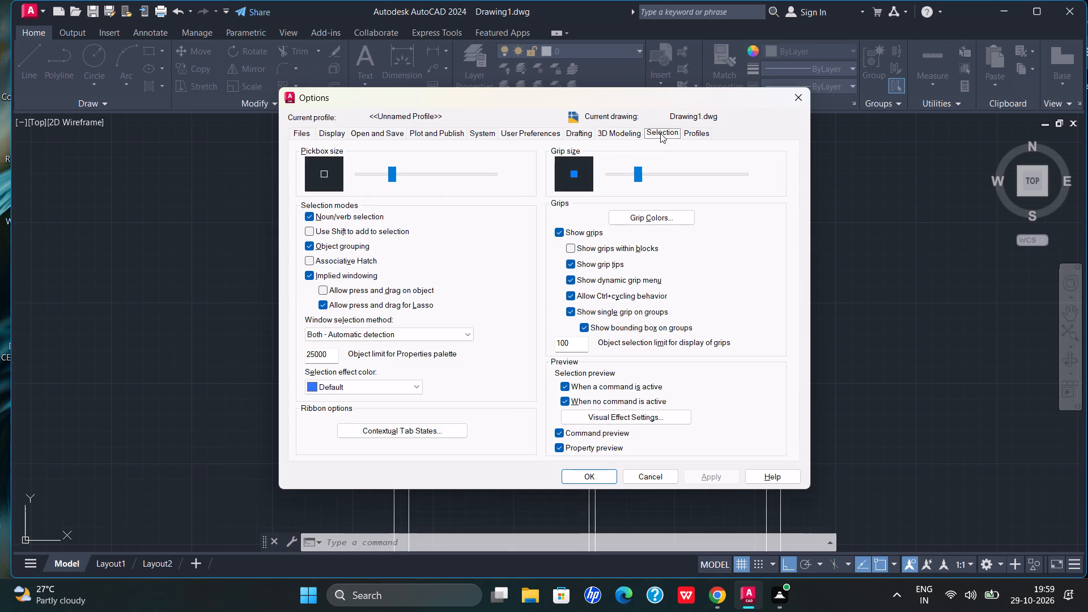
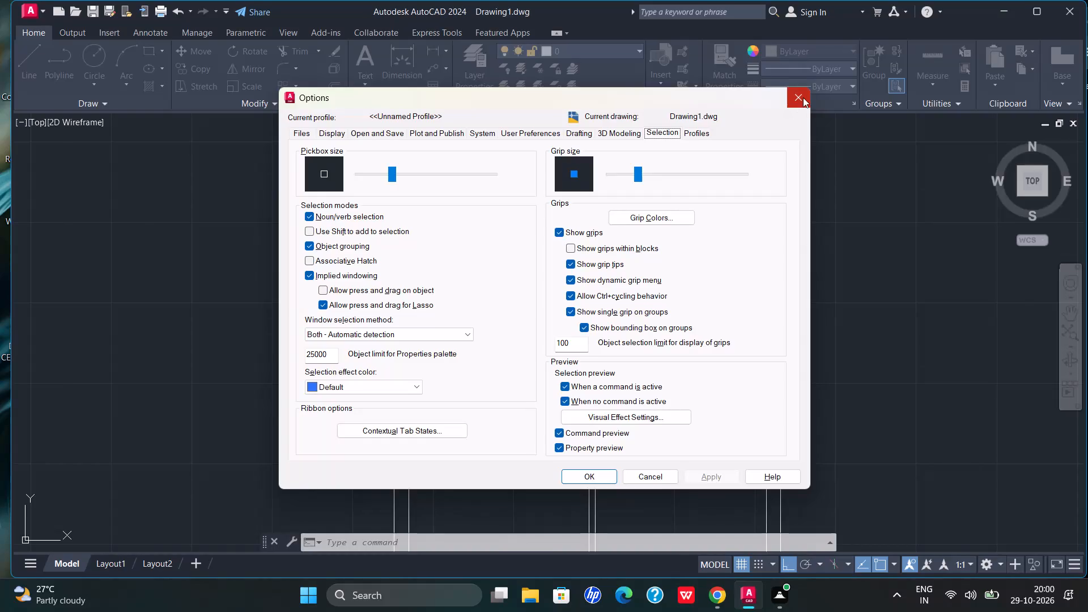
Close the program options without changing any settings.
left_click(803, 97)
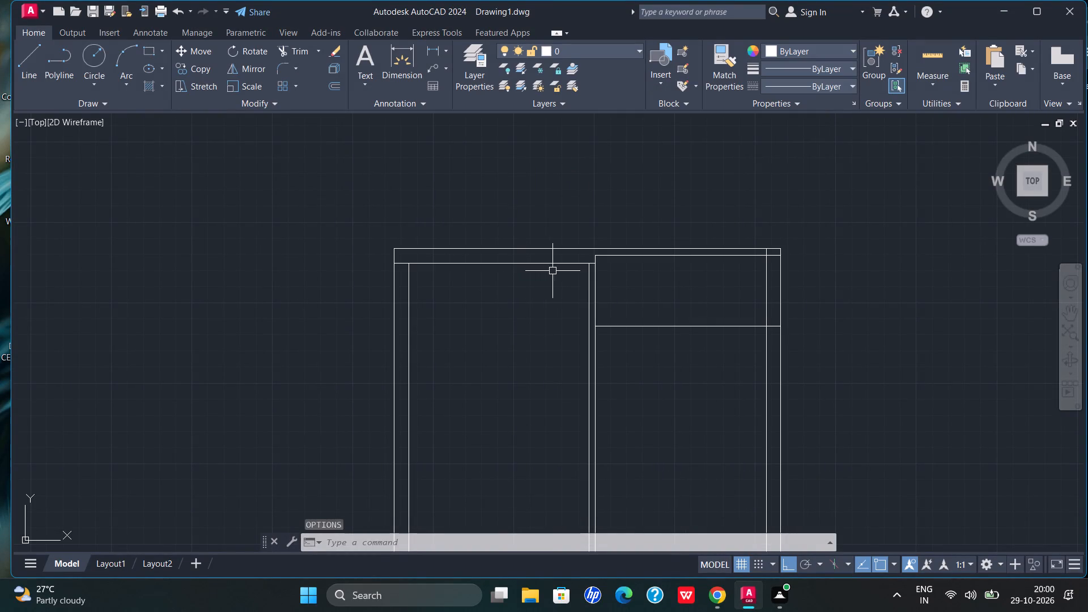
Measure the thickness of the partition wall between the left and right rooms.
scroll(621, 273, "up", 1)
left_click(937, 54)
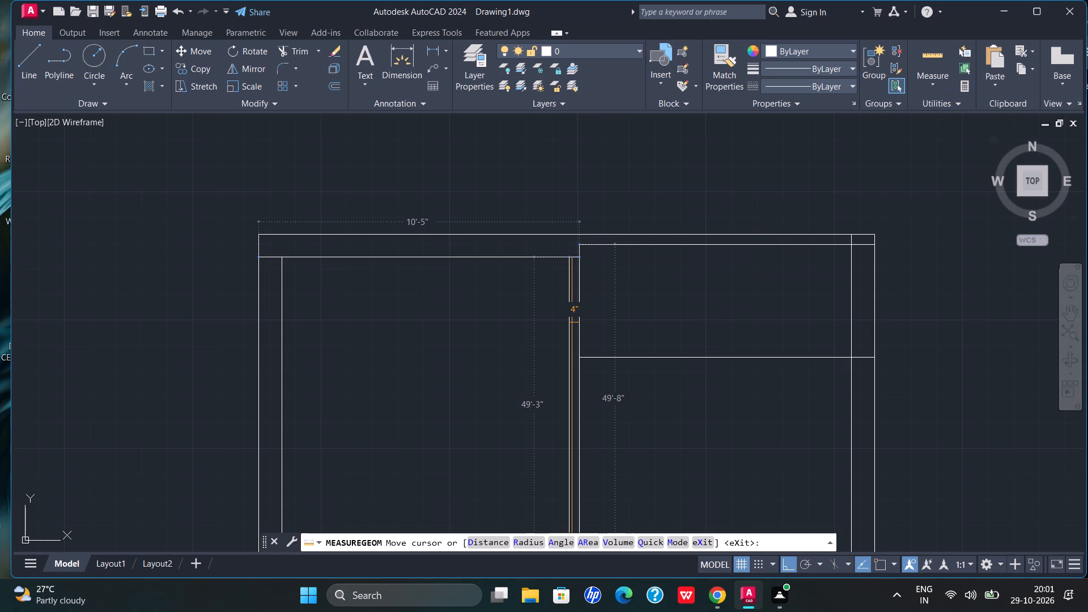
key("ctrl+z")
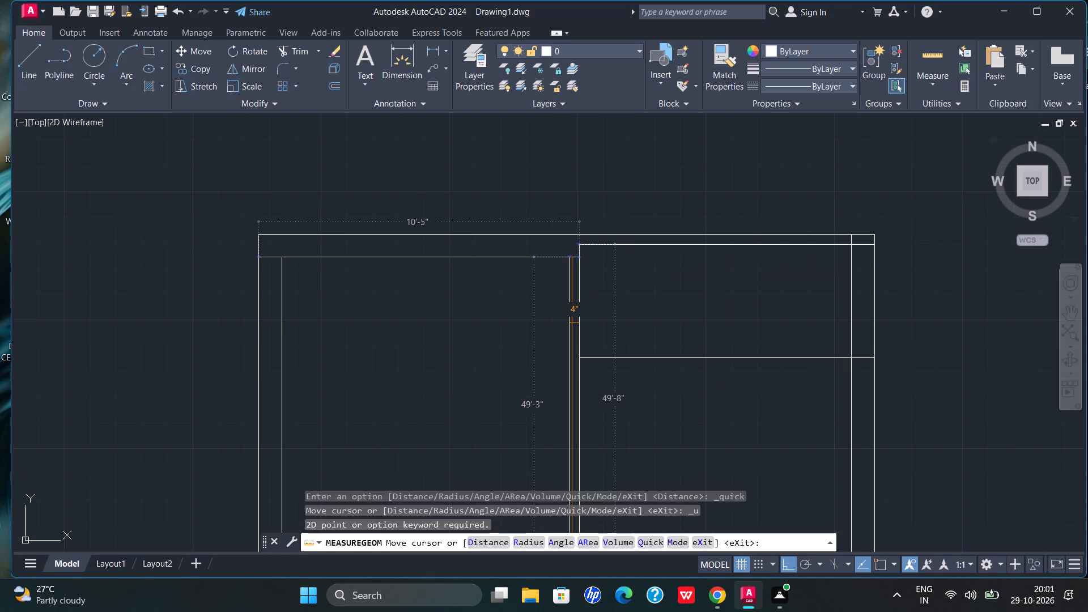
key("Escape")
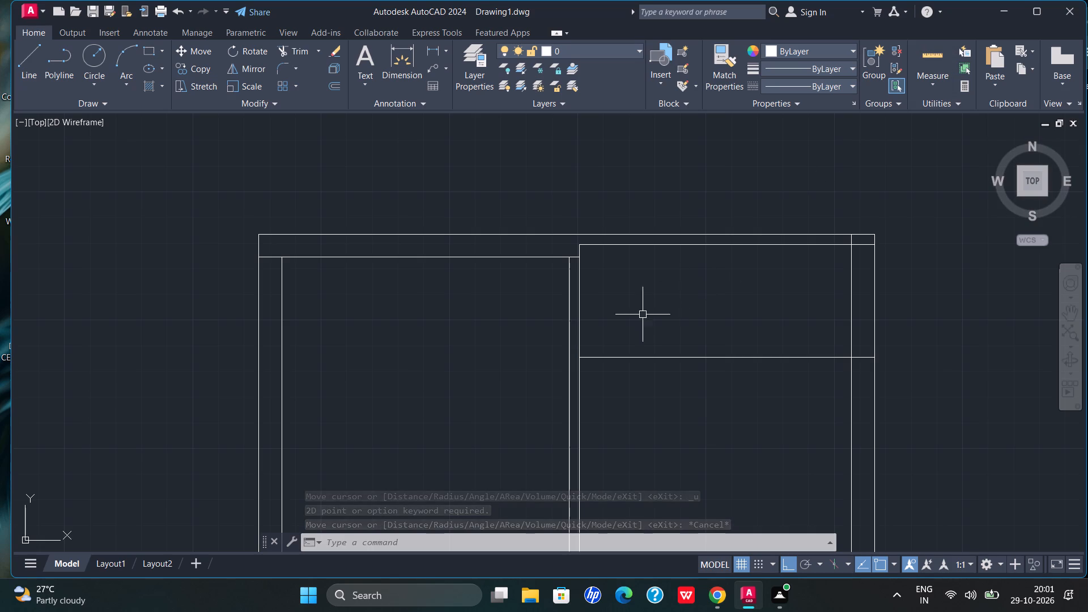
Measure the width and depth of the space between the right room's top wall and the offset line below it.
scroll(569, 304, "up", 2)
scroll(572, 303, "down", 1)
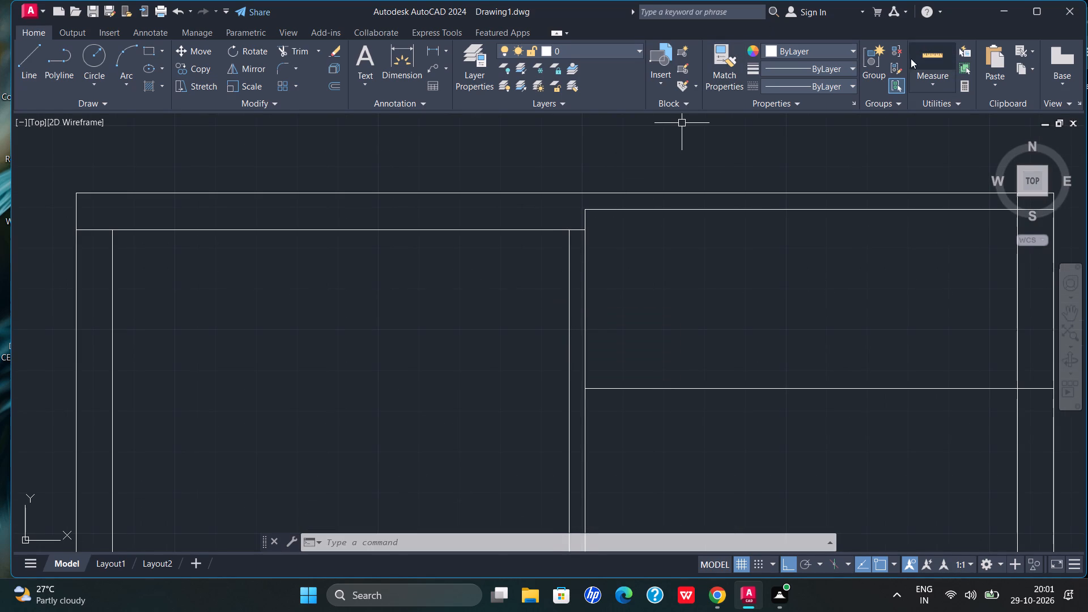
left_click(932, 58)
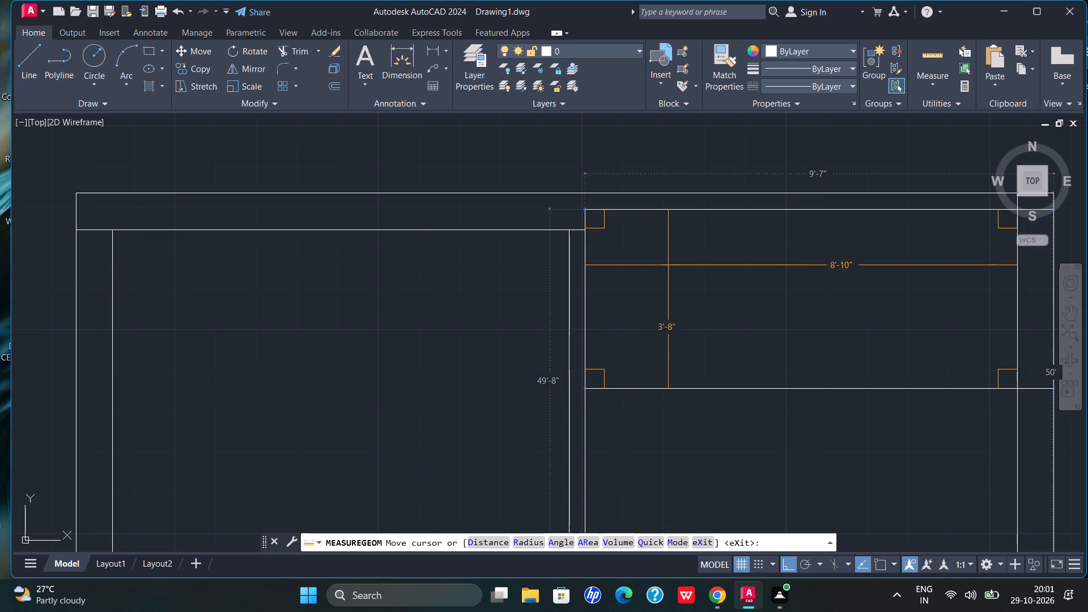
scroll(668, 265, "down", 1)
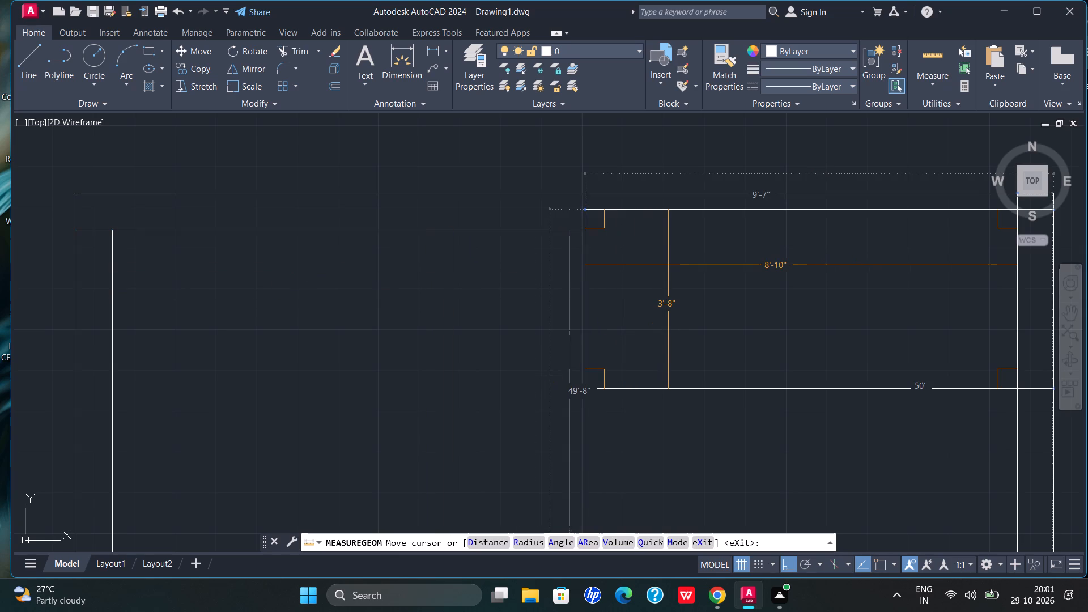
middle_click_drag(668, 265, 598, 307)
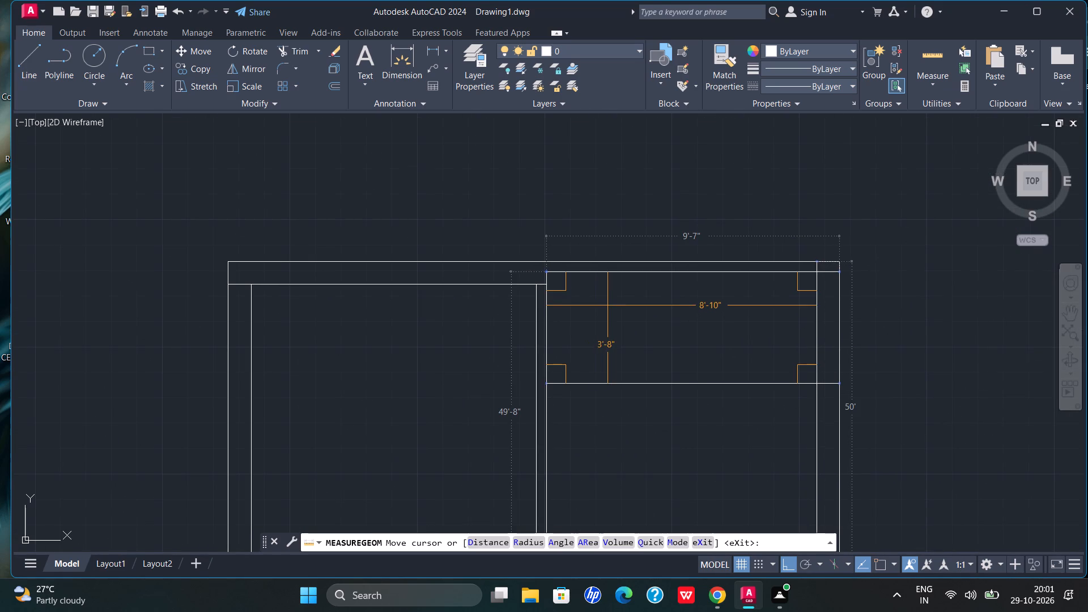
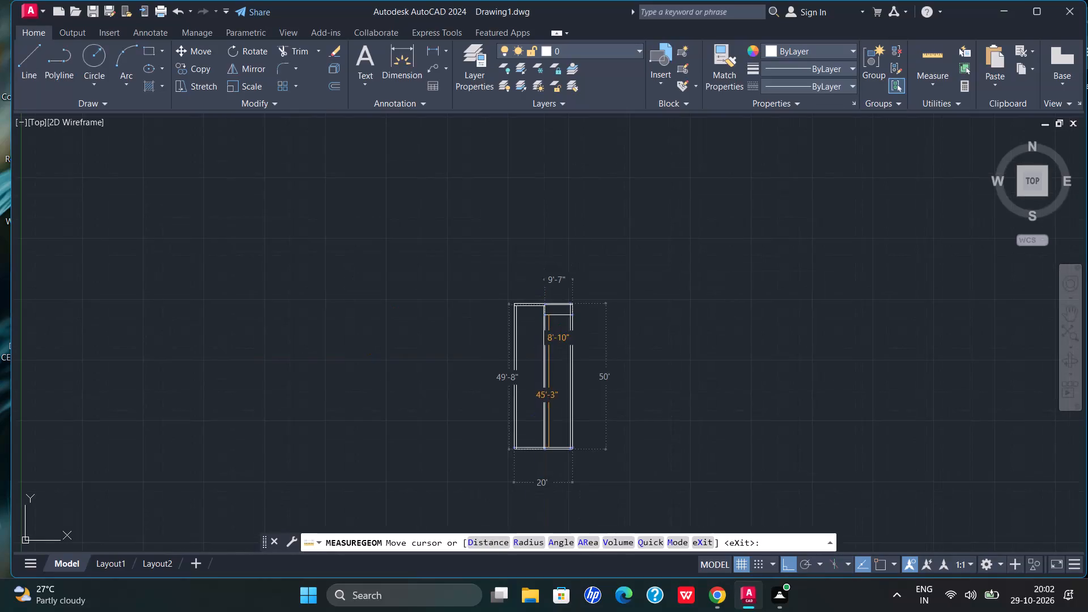
Trim away the partition wall's lines, the inner top-wall lines and the offset line below the right room's top wall.
scroll(549, 362, "up", 4)
scroll(477, 314, "down", 2)
key("Escape")
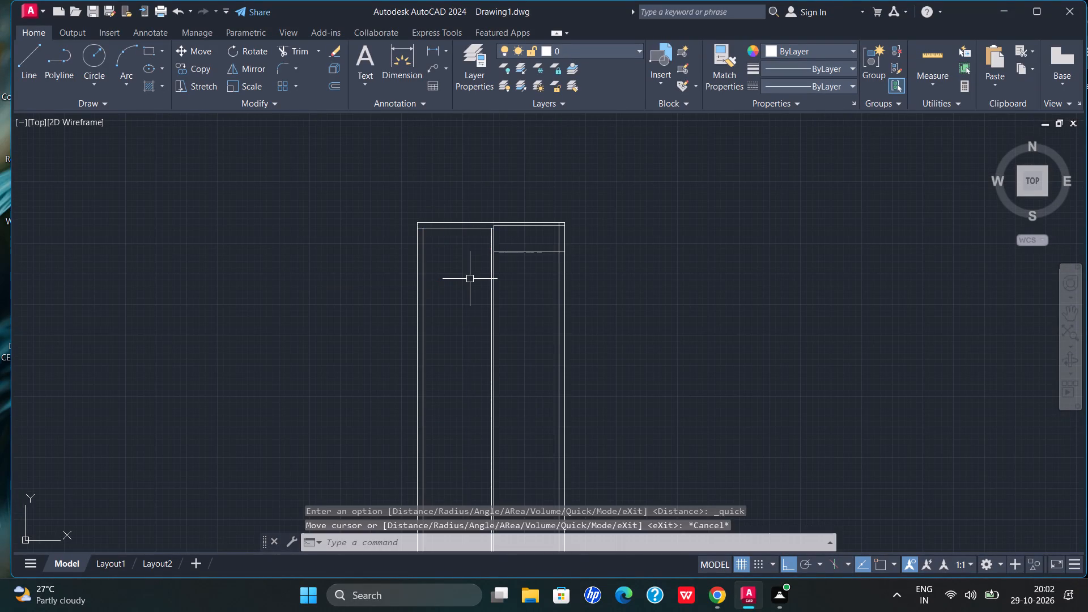
key("Escape")
scroll(449, 243, "up", 2)
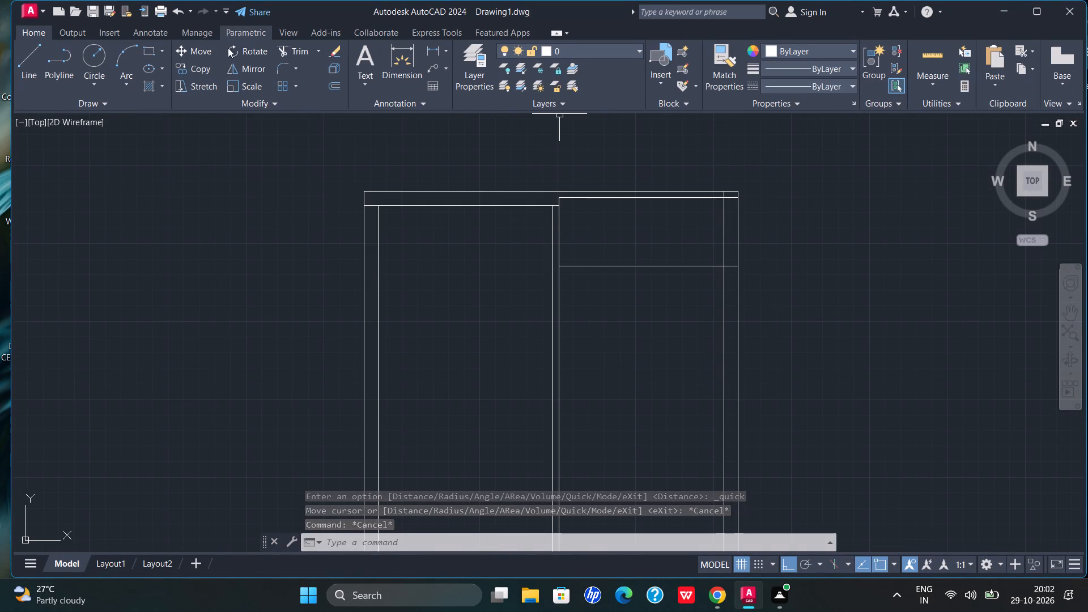
left_click(293, 42)
left_click_drag(609, 232, 528, 270)
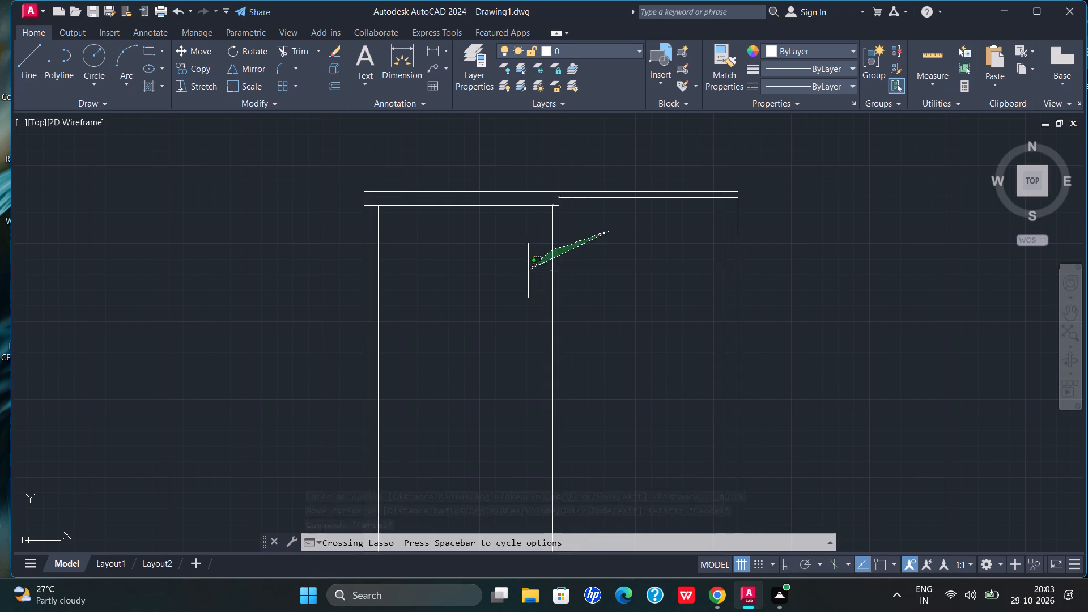
left_click_drag(528, 270, 527, 270)
left_click(289, 52)
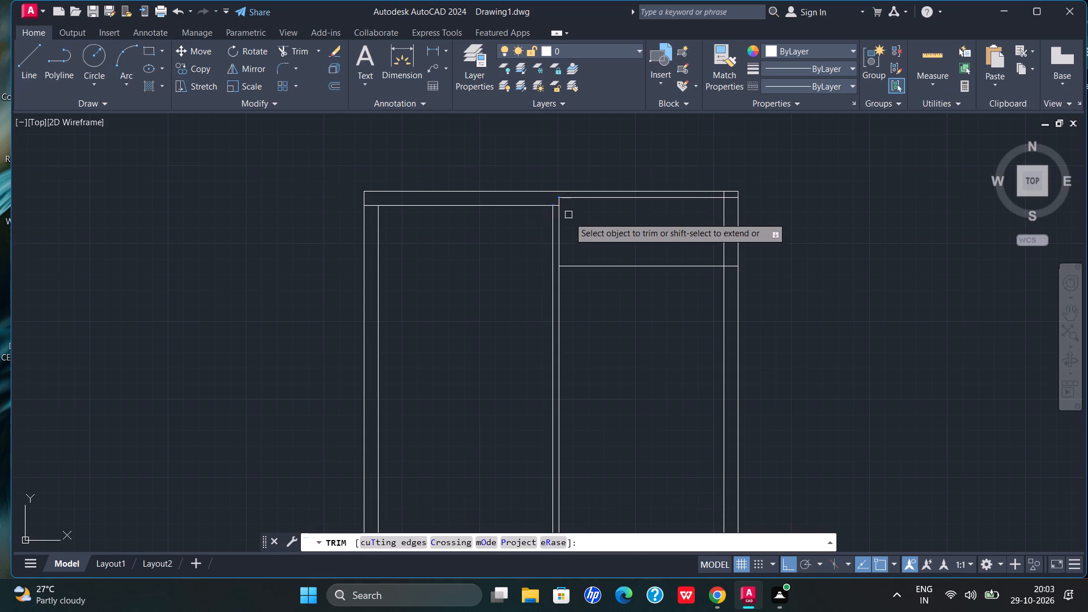
left_click_drag(578, 226, 505, 266)
scroll(577, 203, "up", 3)
left_click_drag(575, 185, 550, 222)
left_click_drag(503, 211, 449, 229)
scroll(450, 232, "down", 5)
left_click_drag(552, 269, 550, 312)
Trim away the inner lines of the right, left and bottom walls, leaving only the outer rectangle of the plan.
scroll(619, 252, "up", 1)
left_click_drag(651, 241, 628, 271)
scroll(432, 296, "down", 4)
scroll(399, 308, "up", 2)
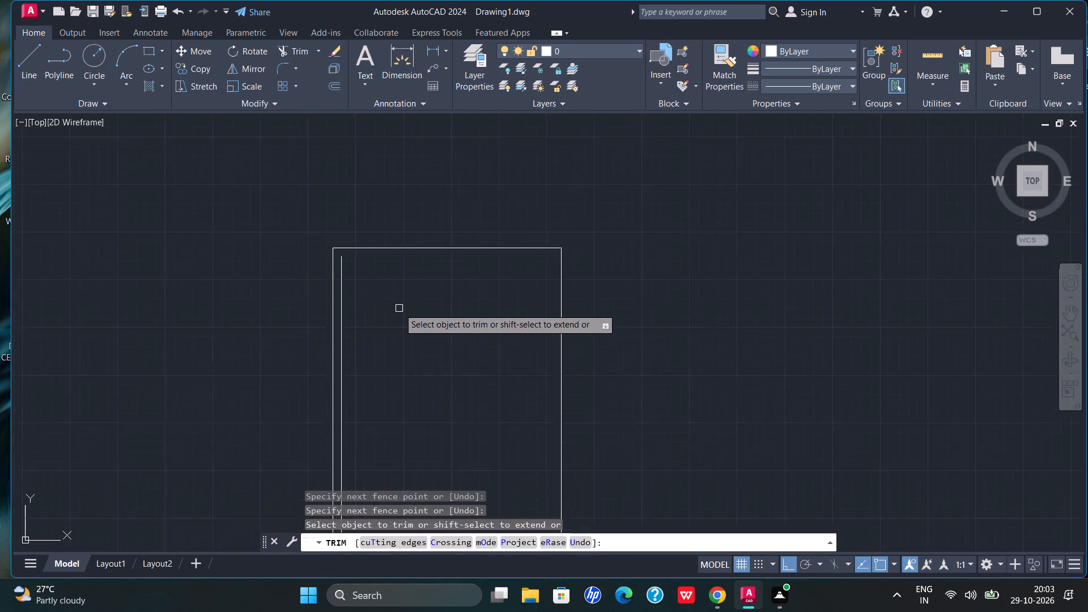
scroll(399, 308, "up", 1)
left_click_drag(354, 313, 294, 313)
scroll(392, 292, "down", 4)
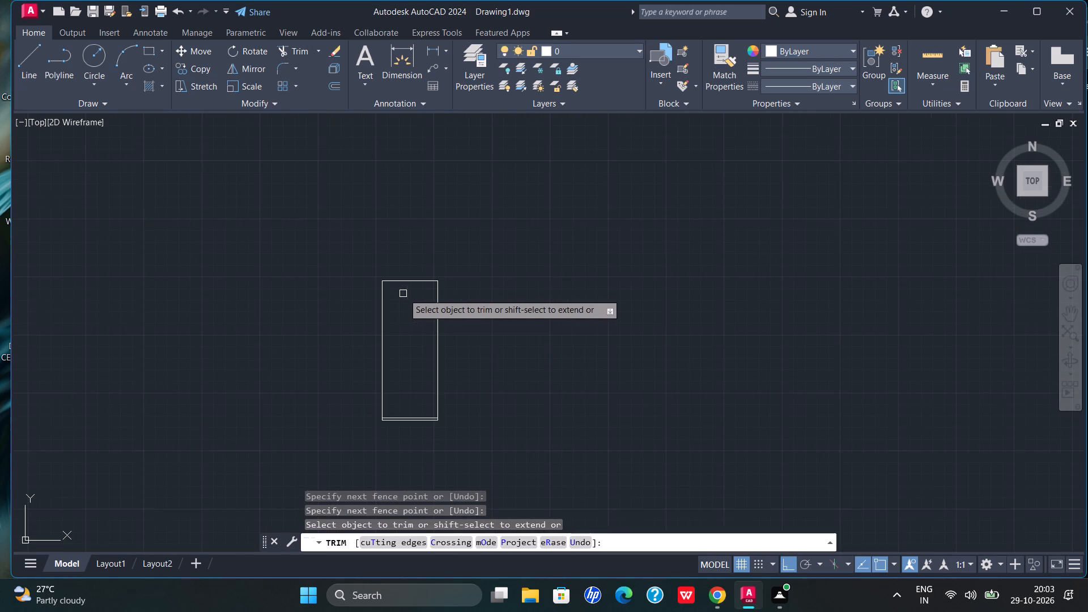
scroll(381, 423, "up", 2)
scroll(443, 439, "up", 3)
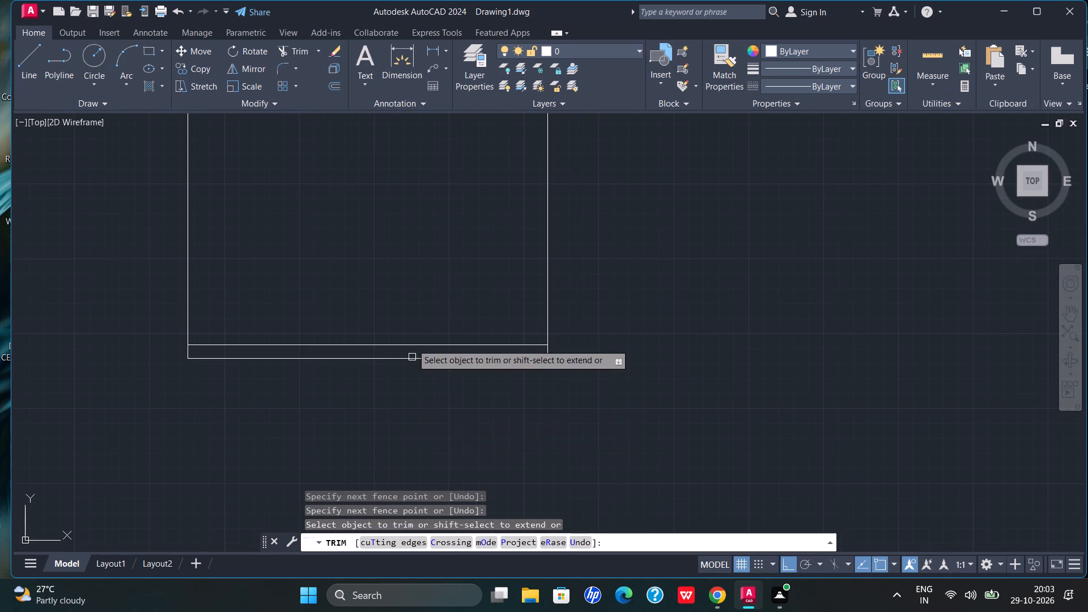
left_click_drag(407, 322, 401, 346)
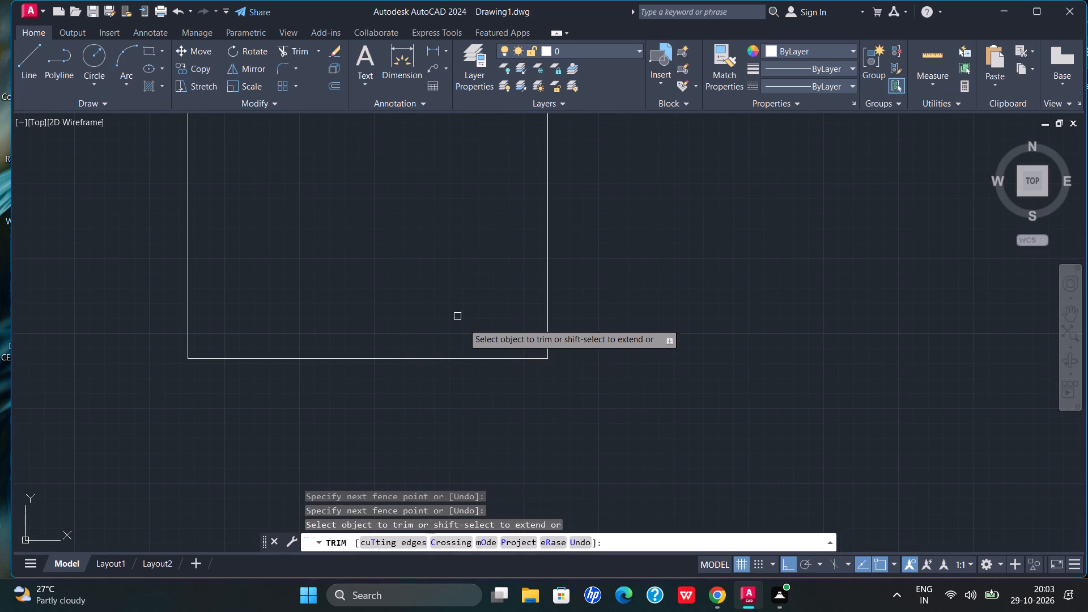
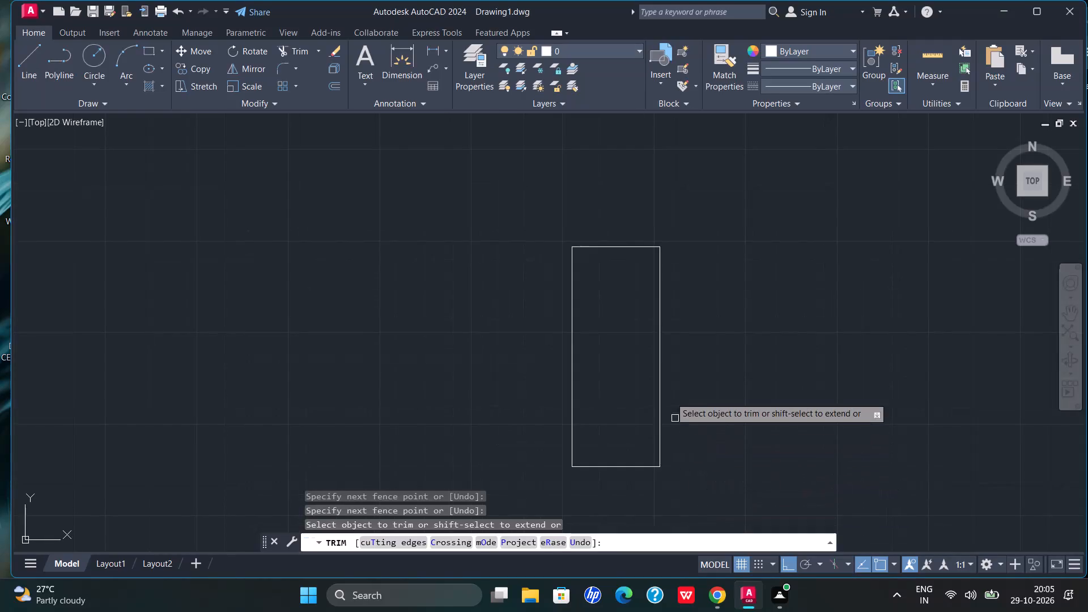
Exit trimming and offset the outer rectangle's top edge inward by 8".
scroll(670, 385, "up", 1)
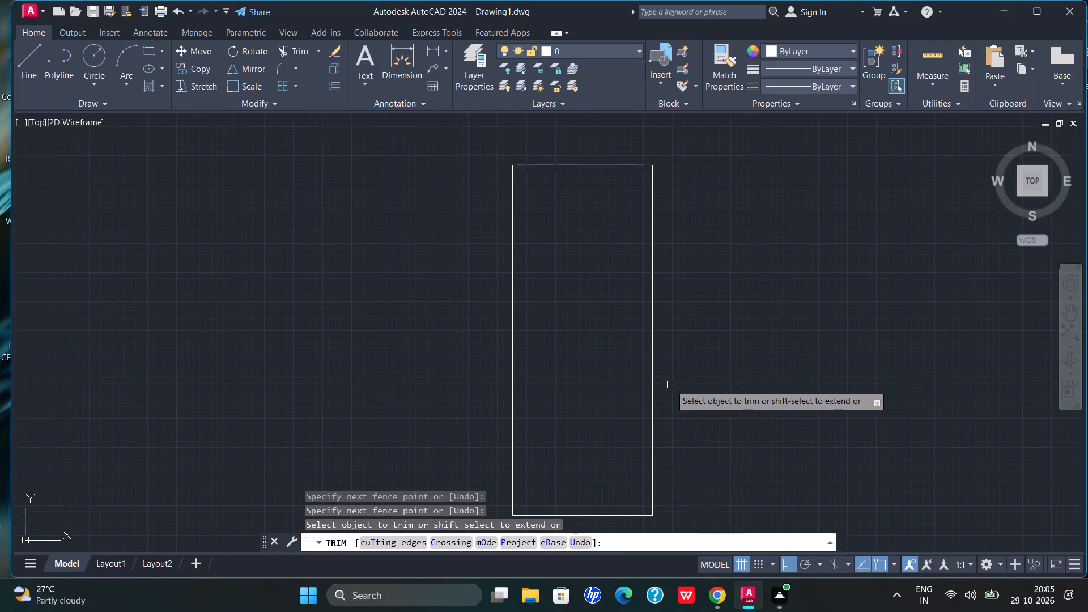
key("Escape")
key("Escape")
key("Escape")
key("Escape")
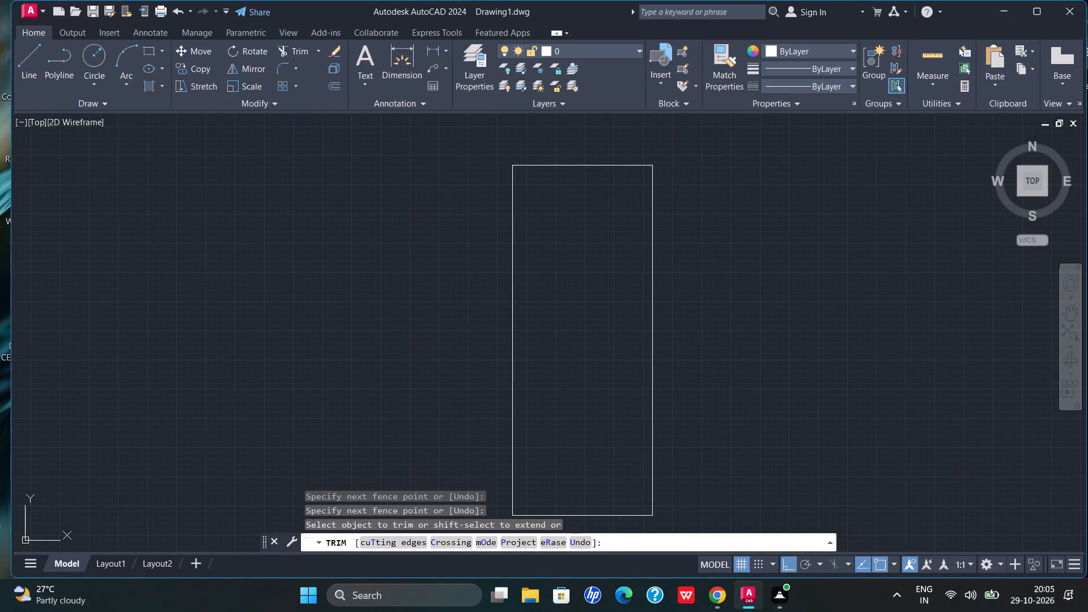
type("of")
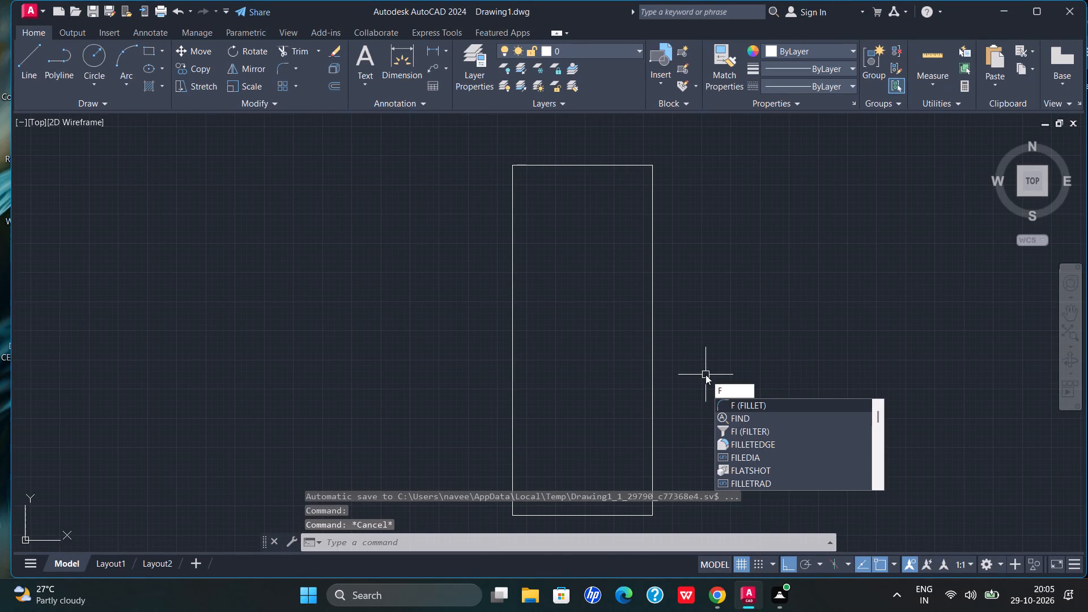
key("BackSpace")
key("BackSpace")
type("of")
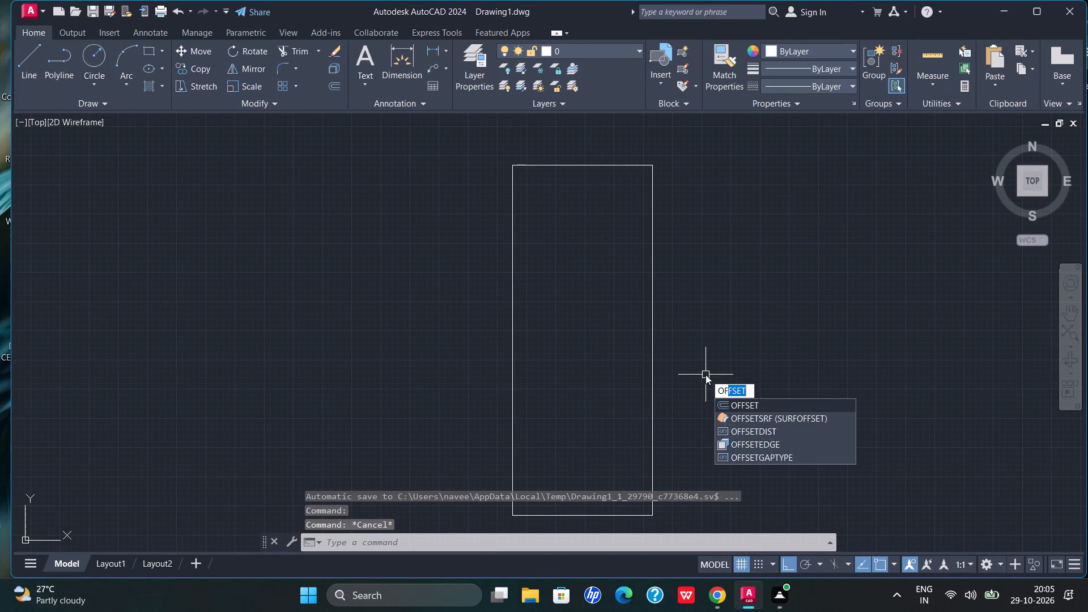
key("Return")
key("Return")
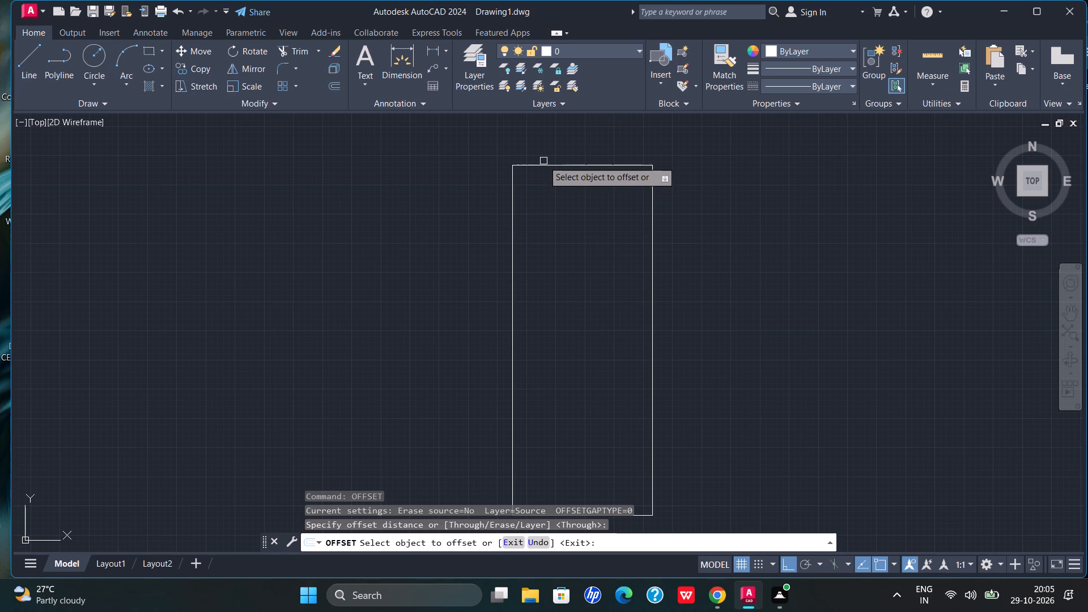
left_click(542, 167)
key("8")
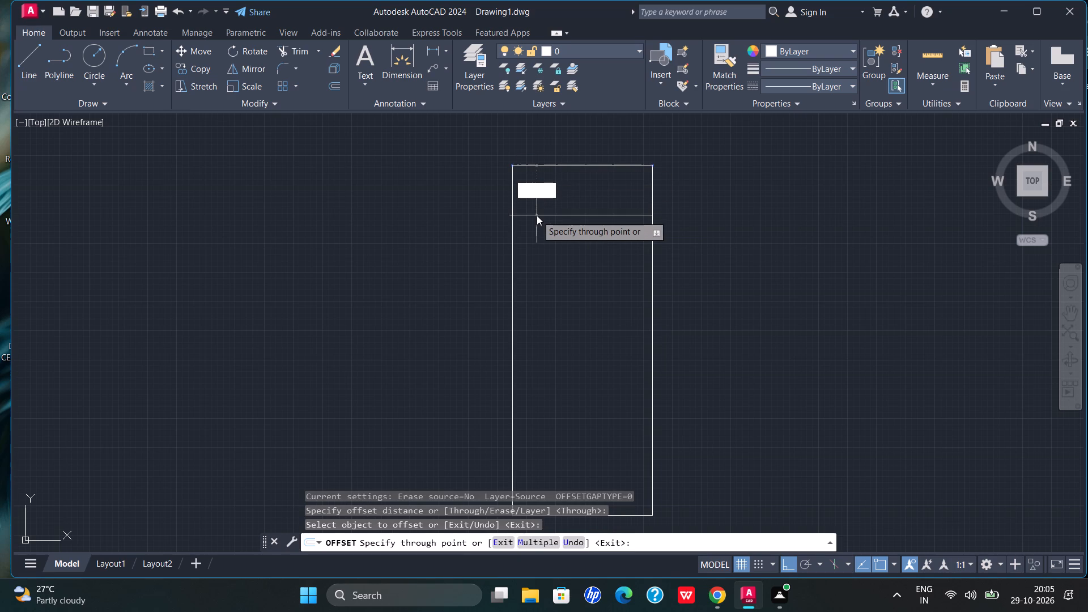
key("shift+quotedbl")
key("Return")
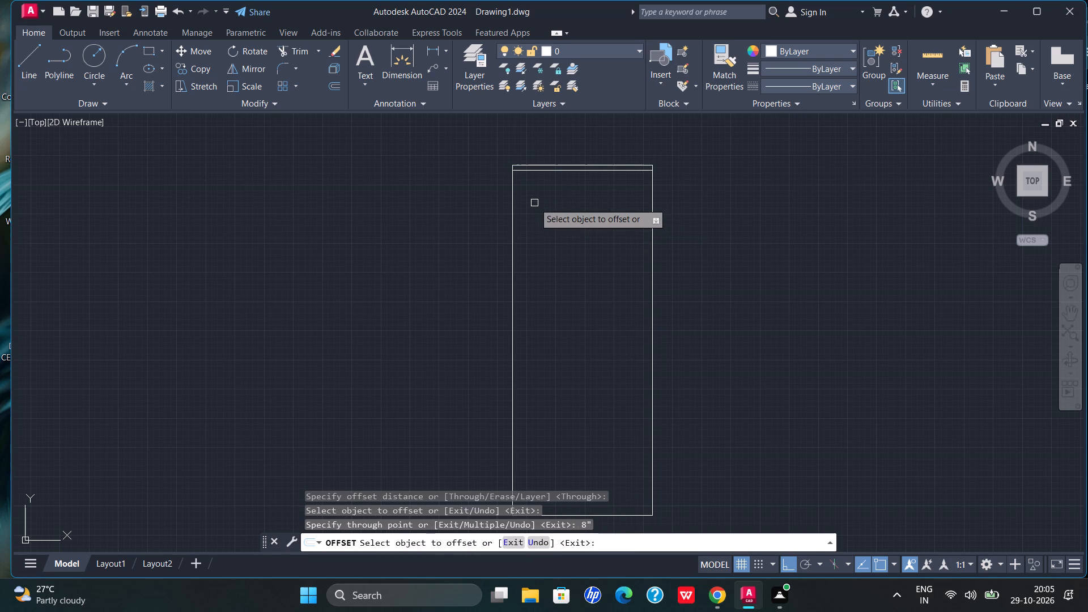
Offset the outer rectangle's left, right and bottom edges inward by 8" each to complete the outer wall lines.
left_click(513, 232)
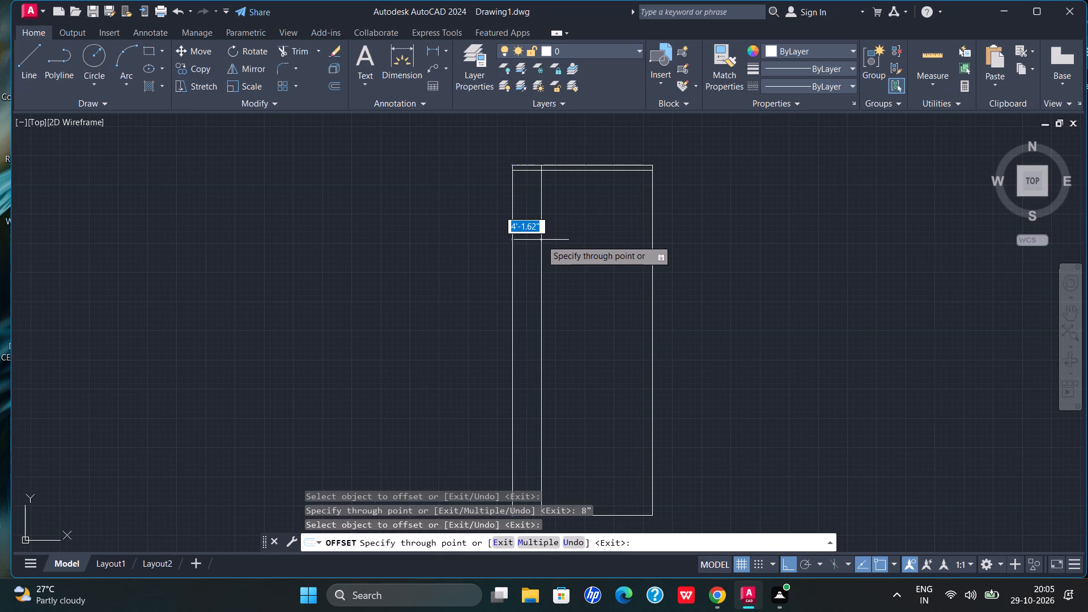
type("8\"")
key("Return")
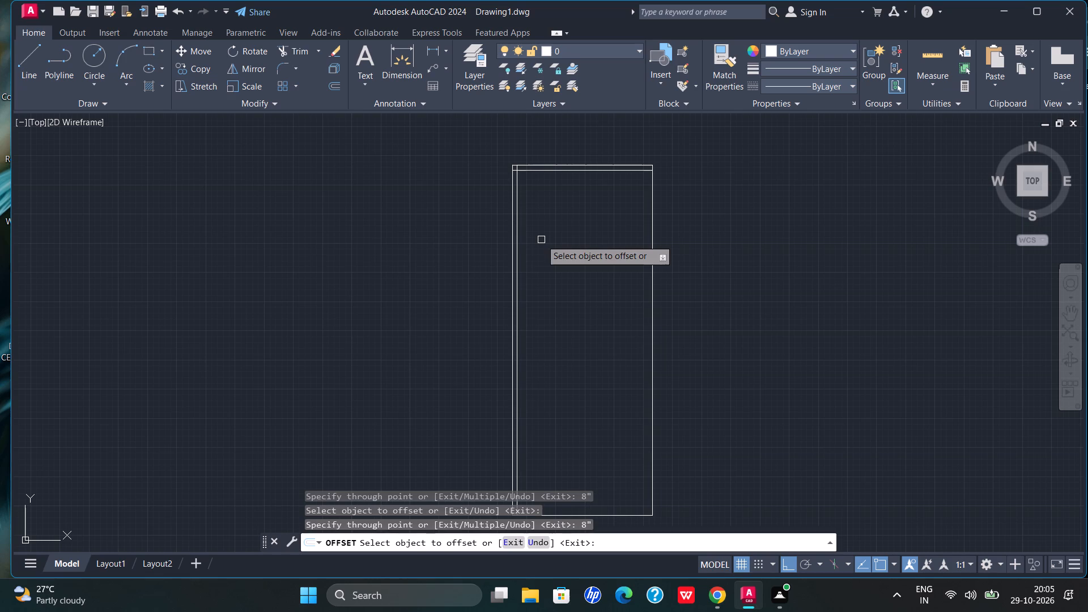
left_click(654, 250)
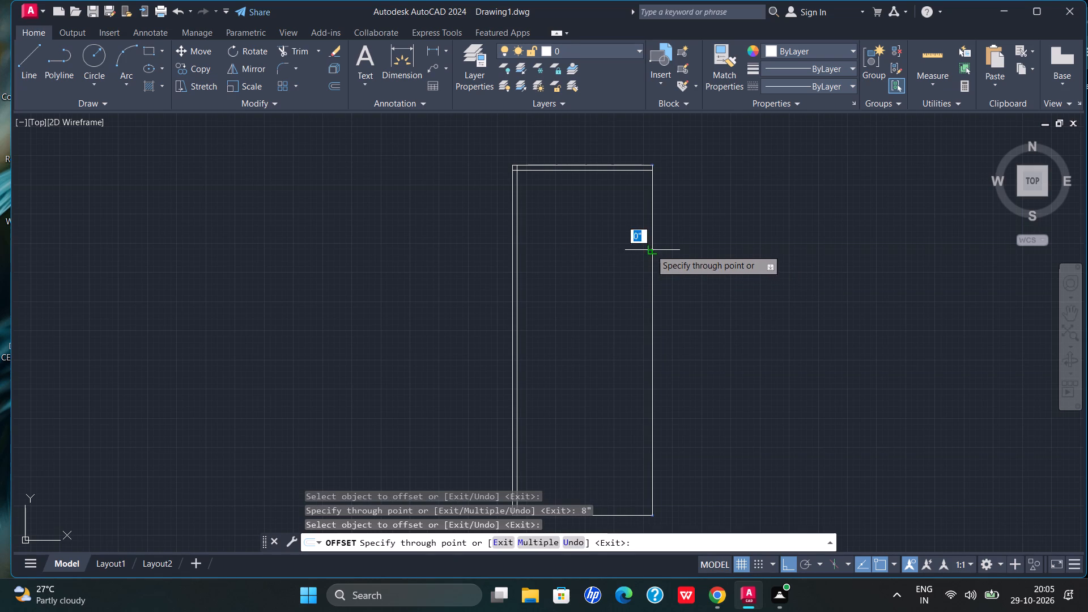
key("8")
key("shift+quotedbl")
key("Return")
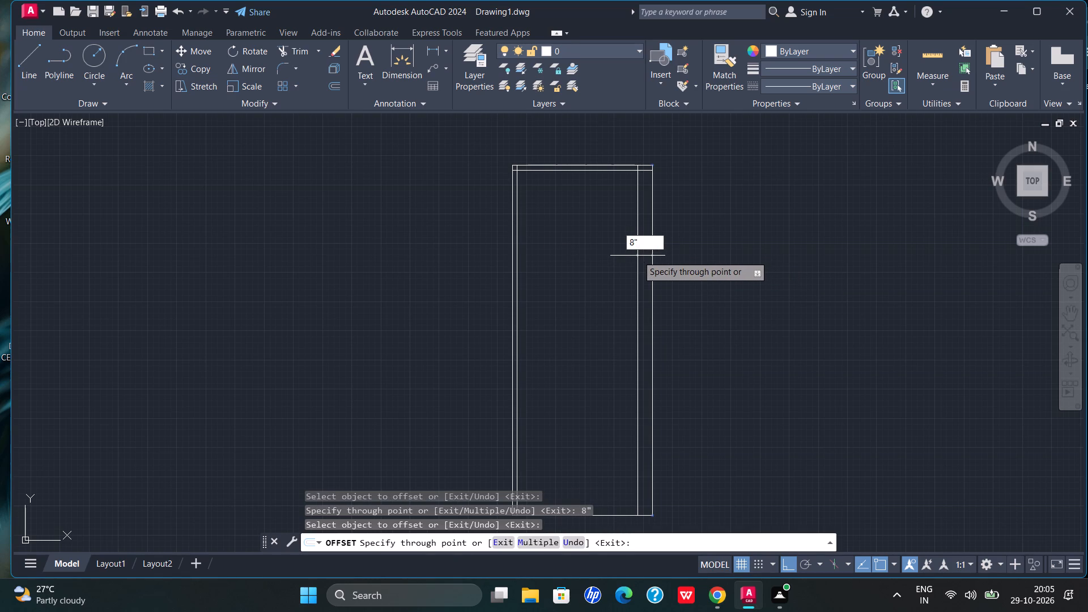
left_click(611, 515)
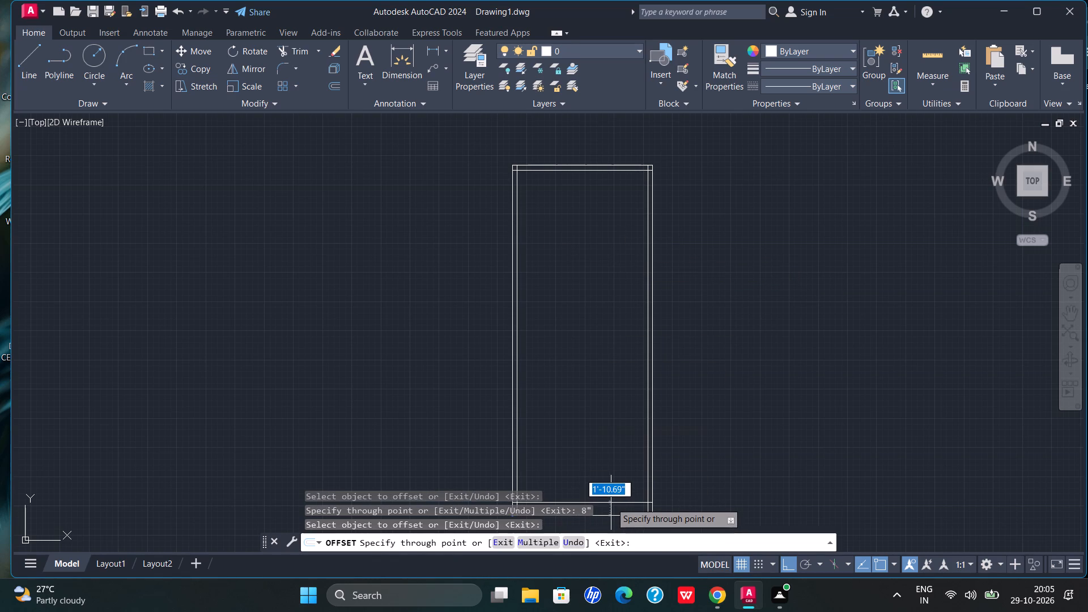
type("8\"")
key("Return")
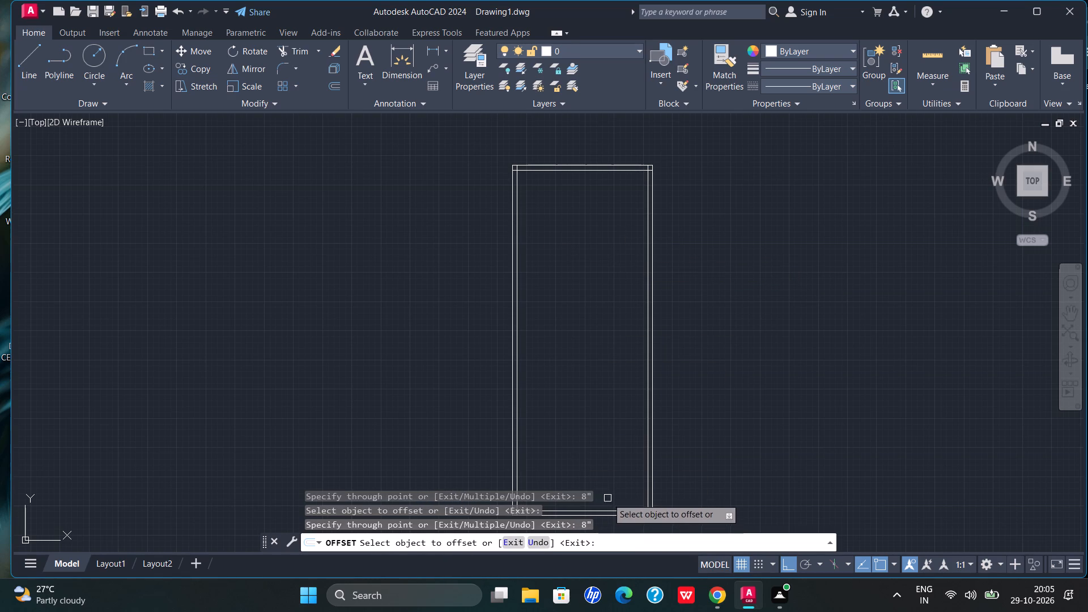
scroll(514, 134, "up", 2)
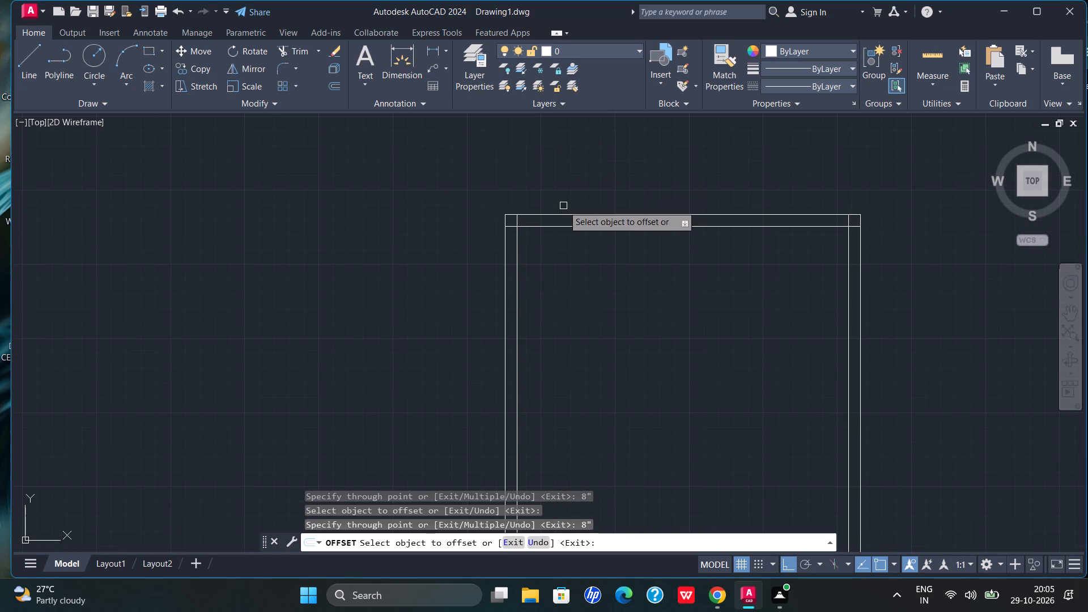
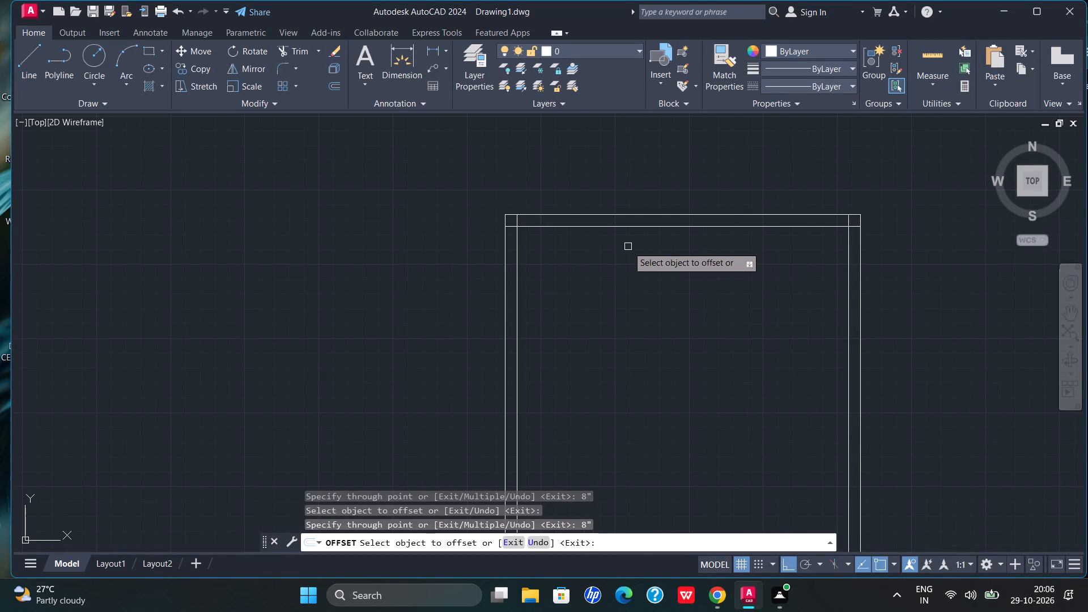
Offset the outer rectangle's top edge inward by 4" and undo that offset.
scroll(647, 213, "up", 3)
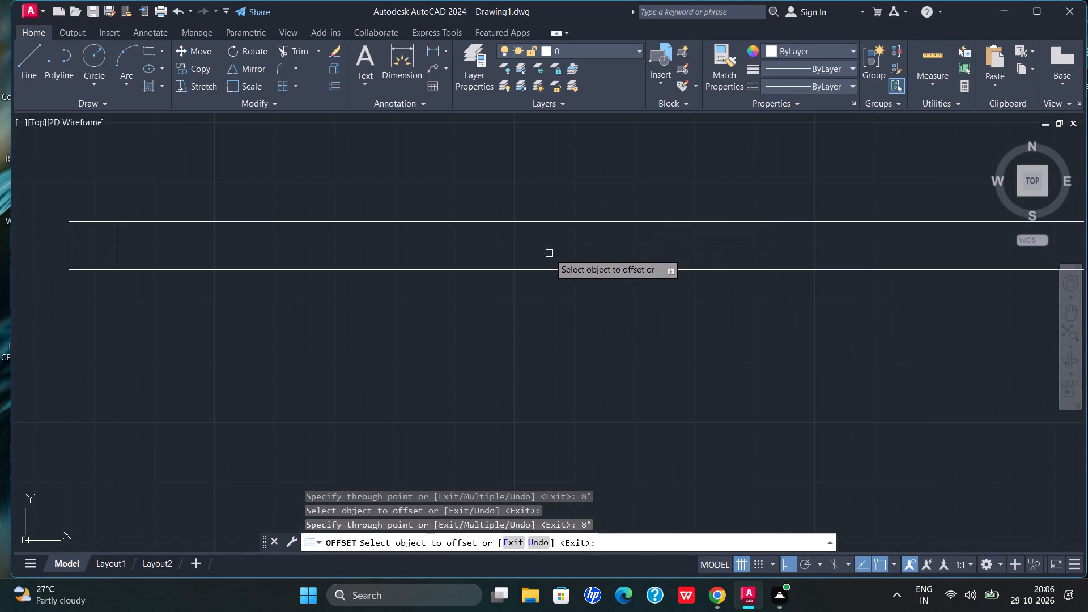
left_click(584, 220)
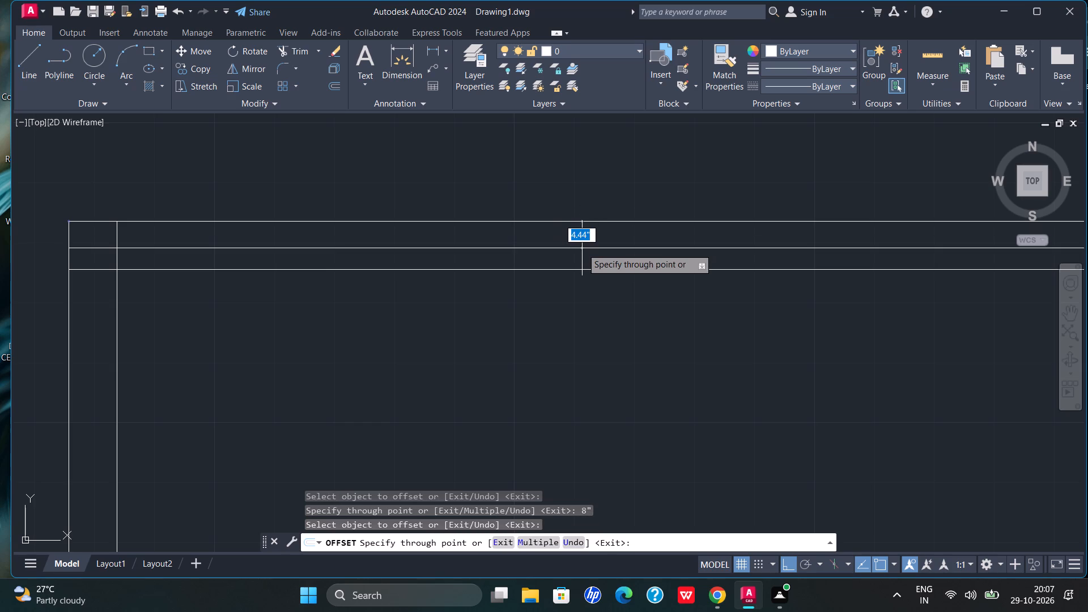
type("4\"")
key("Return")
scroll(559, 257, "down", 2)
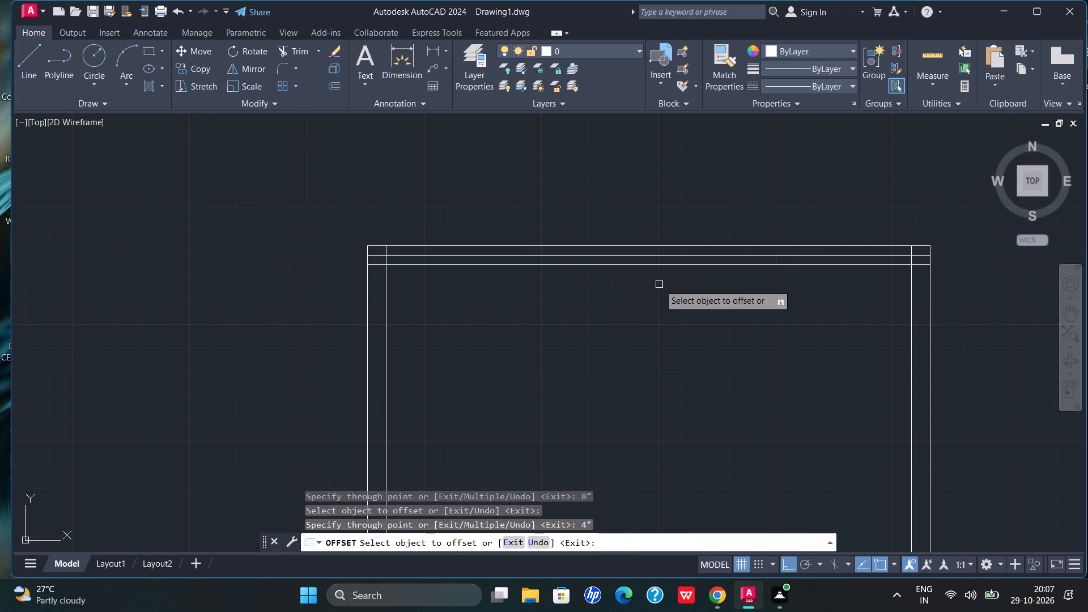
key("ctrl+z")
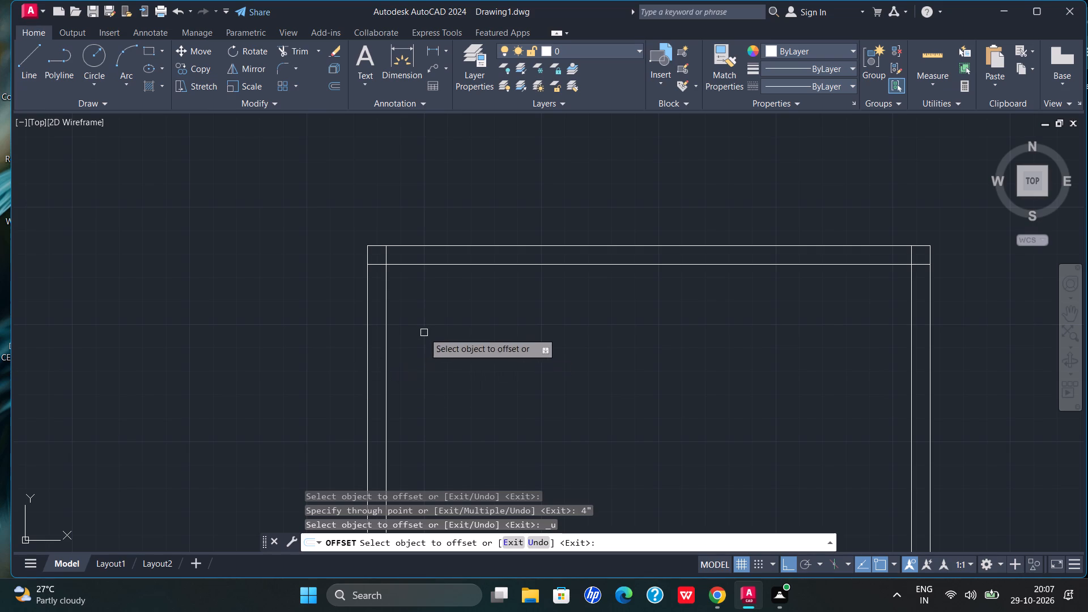
Create a 4" vertical partition by offsetting the left wall's inner line 9'4" into the plan and that new line another 4" right.
left_click(384, 357)
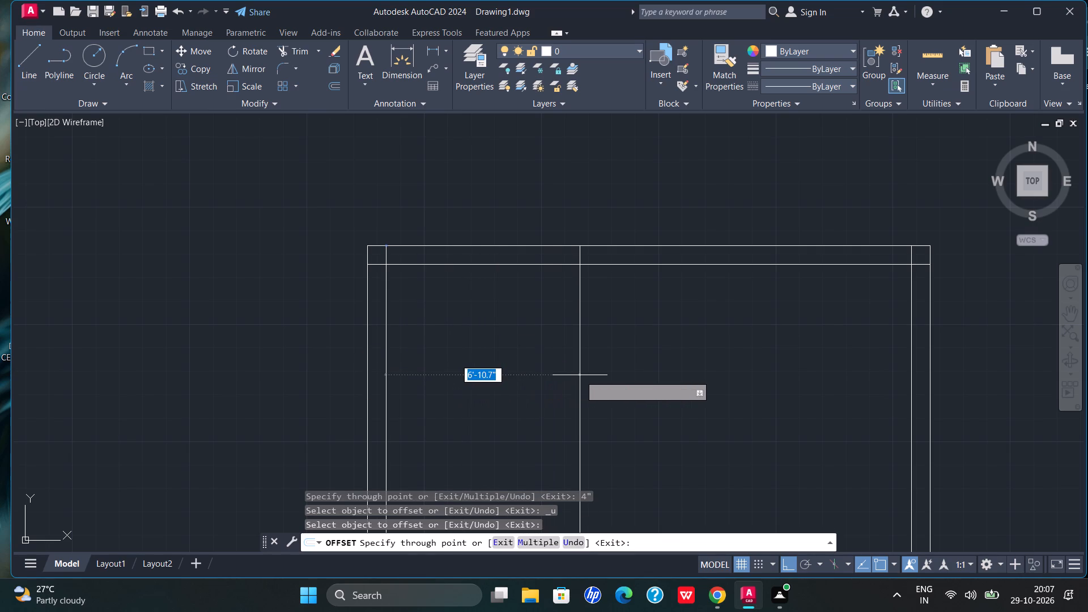
type("9'4:")
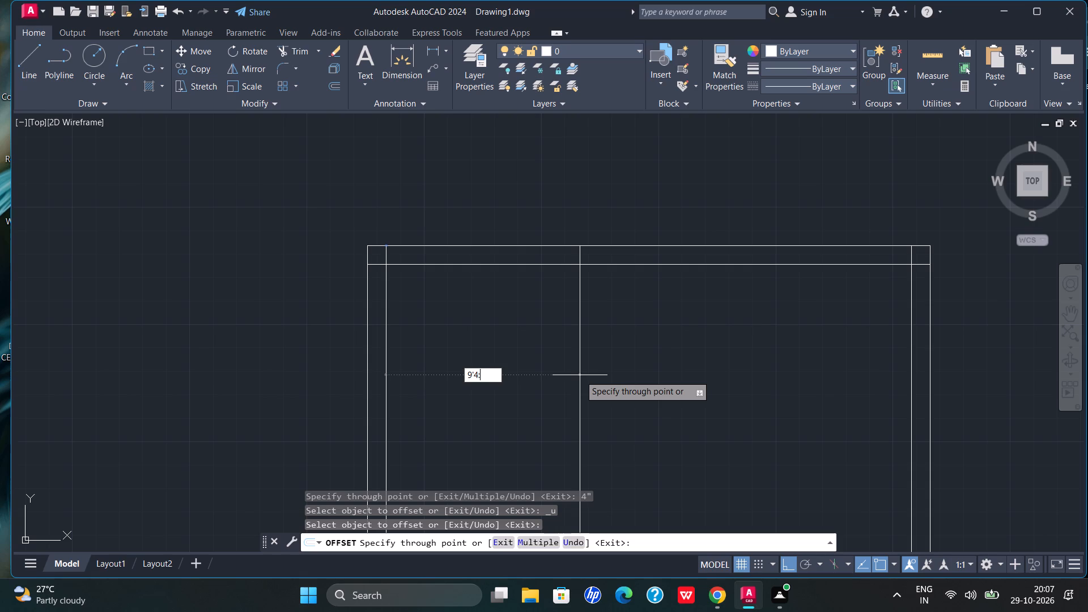
key("BackSpace")
type("\"{")
key("BackSpace")
key("Return")
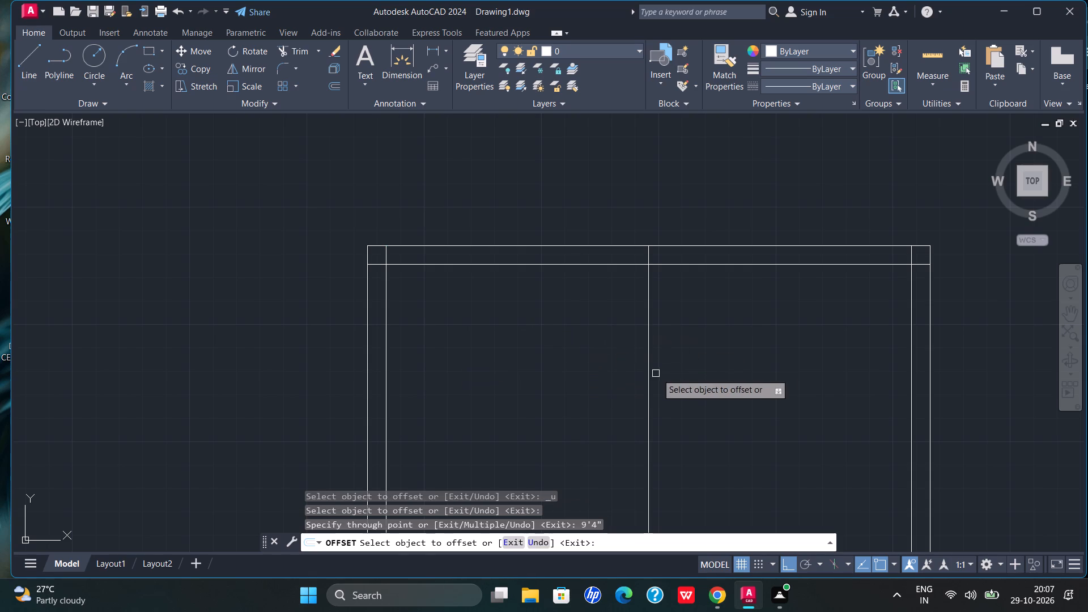
left_click(651, 346)
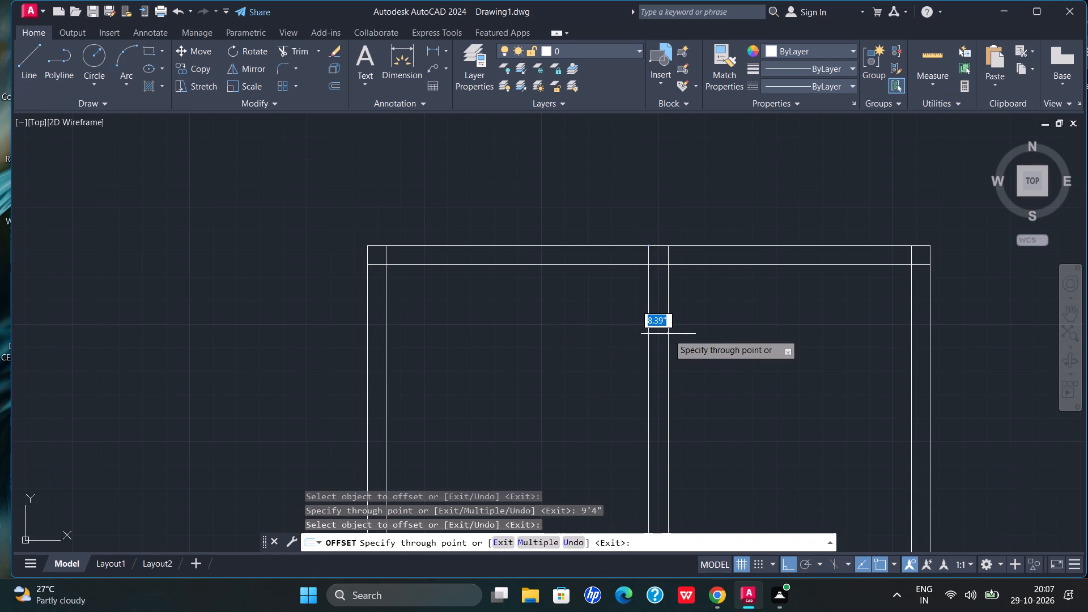
key("4")
key("shift+quotedbl")
key("Return")
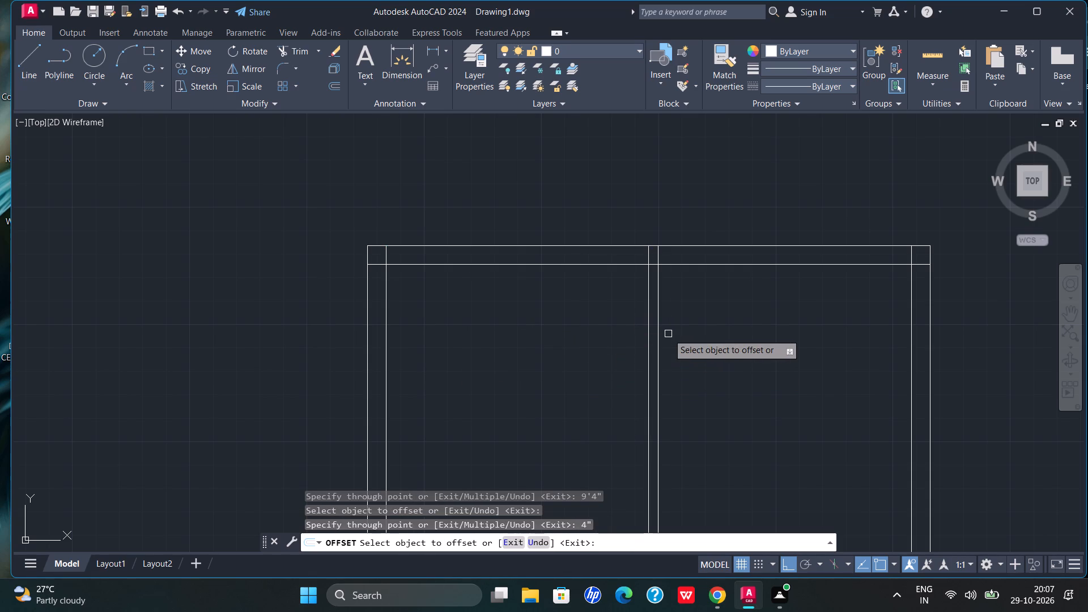
Thin the top wall right of the partition: offset the outer top edge inward by 4" and trim the 8" inner line there.
scroll(779, 267, "up", 2)
left_click_drag(747, 210, 746, 231)
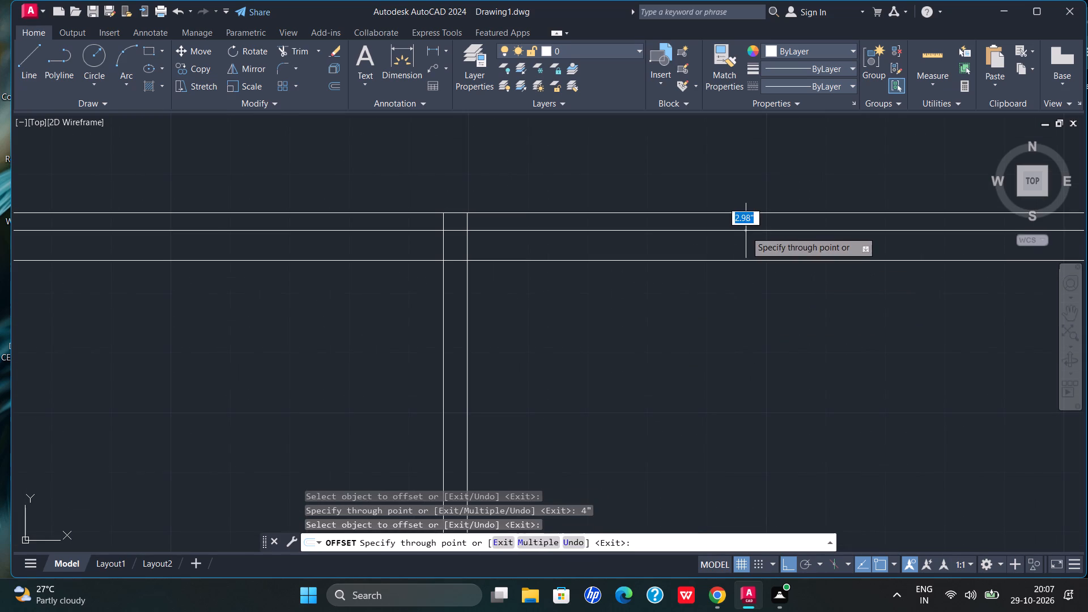
type("4\"")
key("Return")
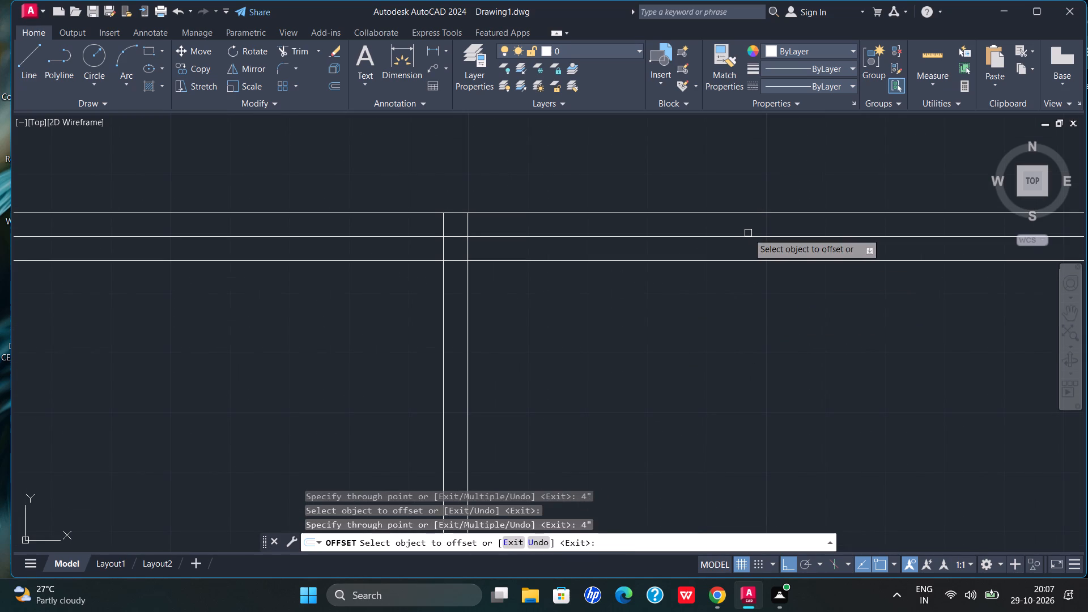
left_click(304, 51)
left_click(590, 261)
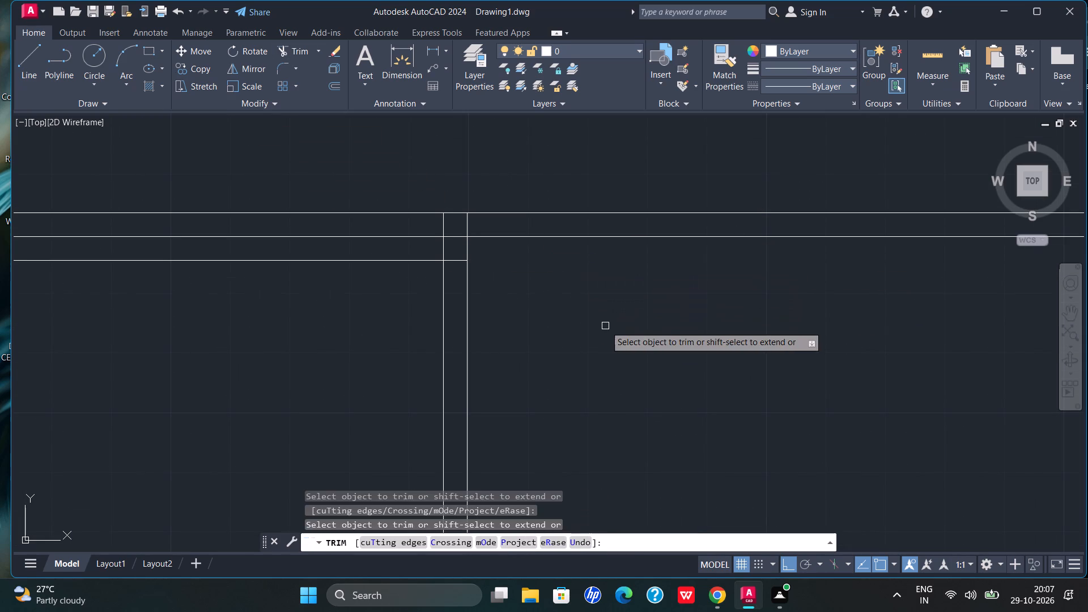
key("Escape")
Offset the top wall's 4" inner line downward by 3'8" to mark the depth of the upper-right room.
type("of")
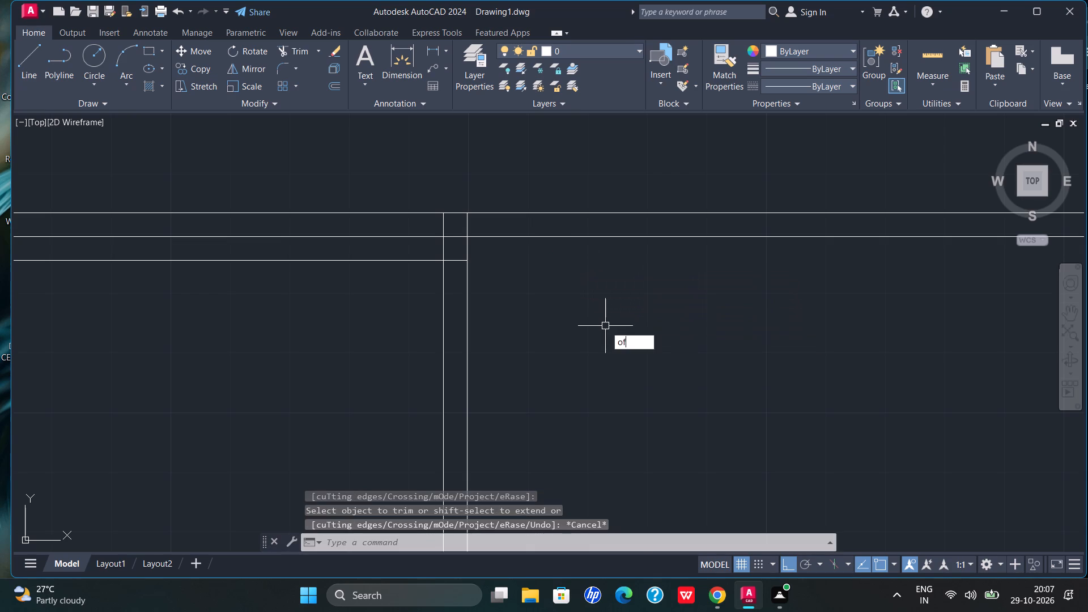
key("Return")
key("Return")
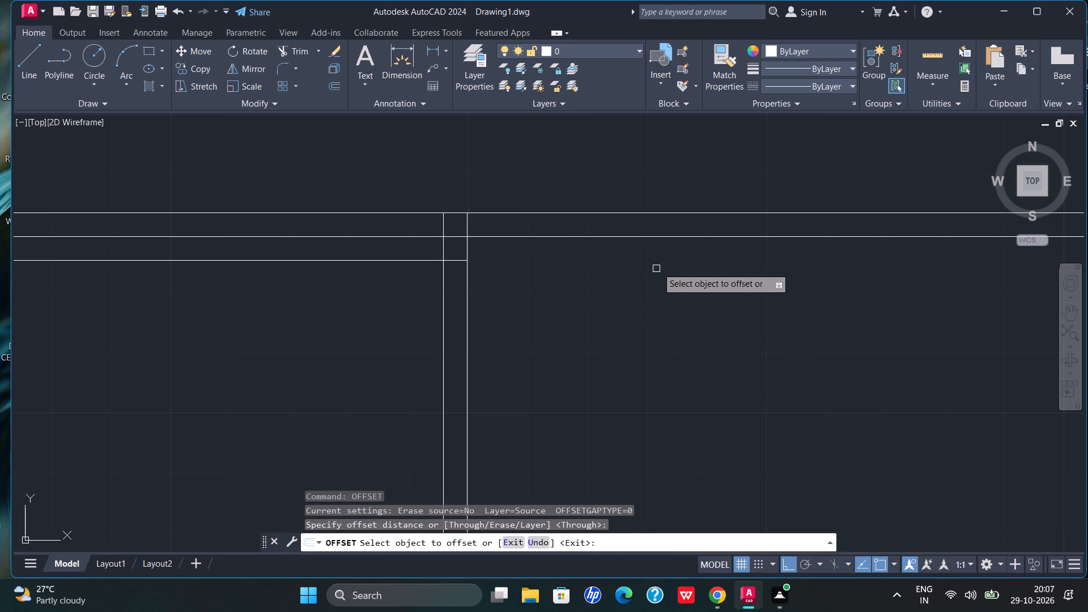
left_click(675, 237)
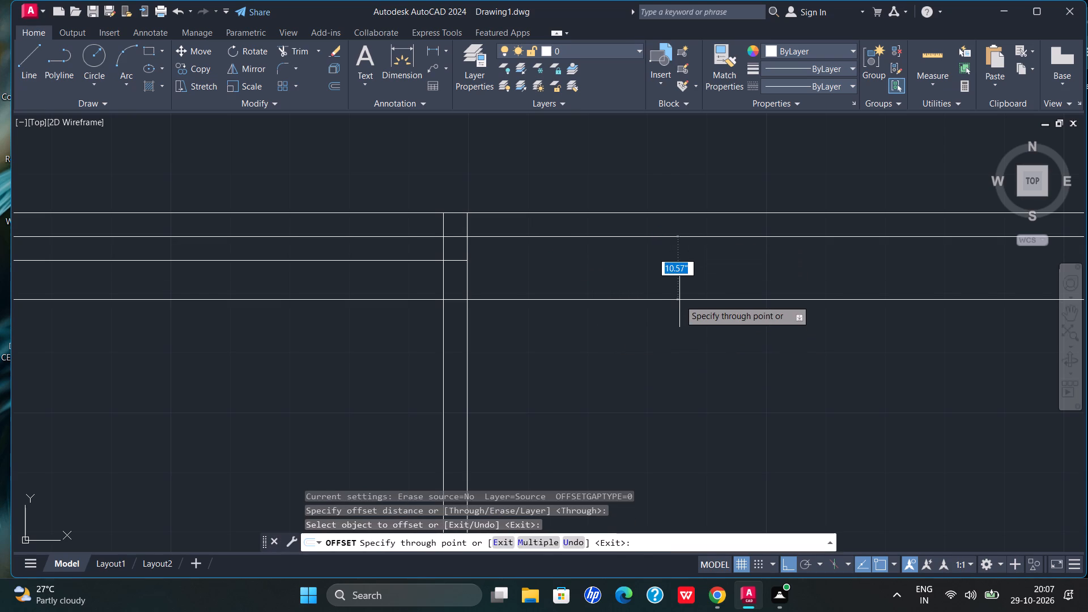
type("3'8\"")
key("Return")
scroll(679, 299, "down", 1)
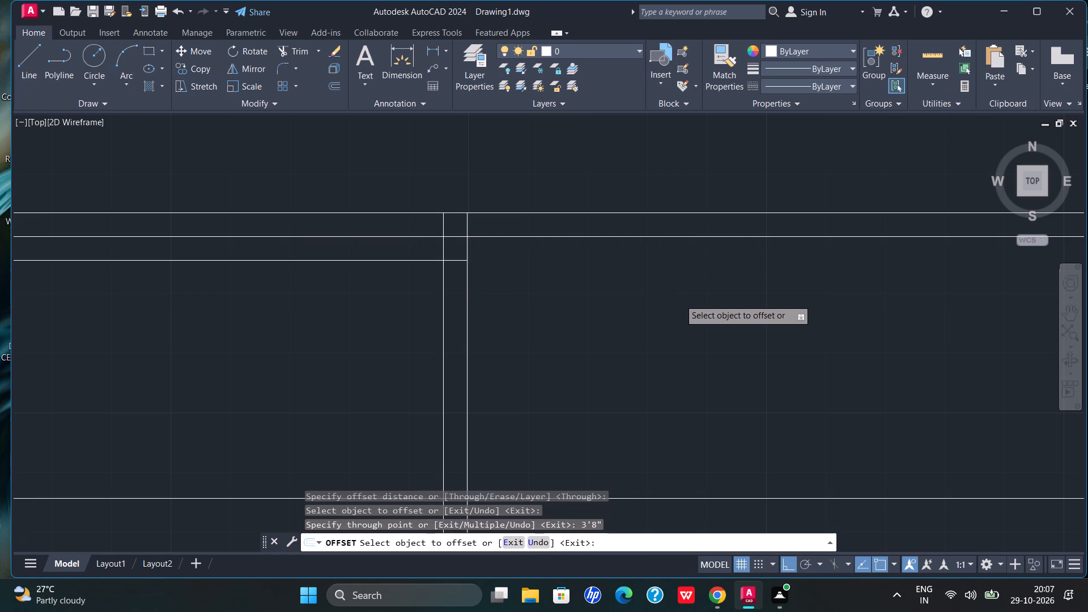
scroll(679, 299, "down", 1)
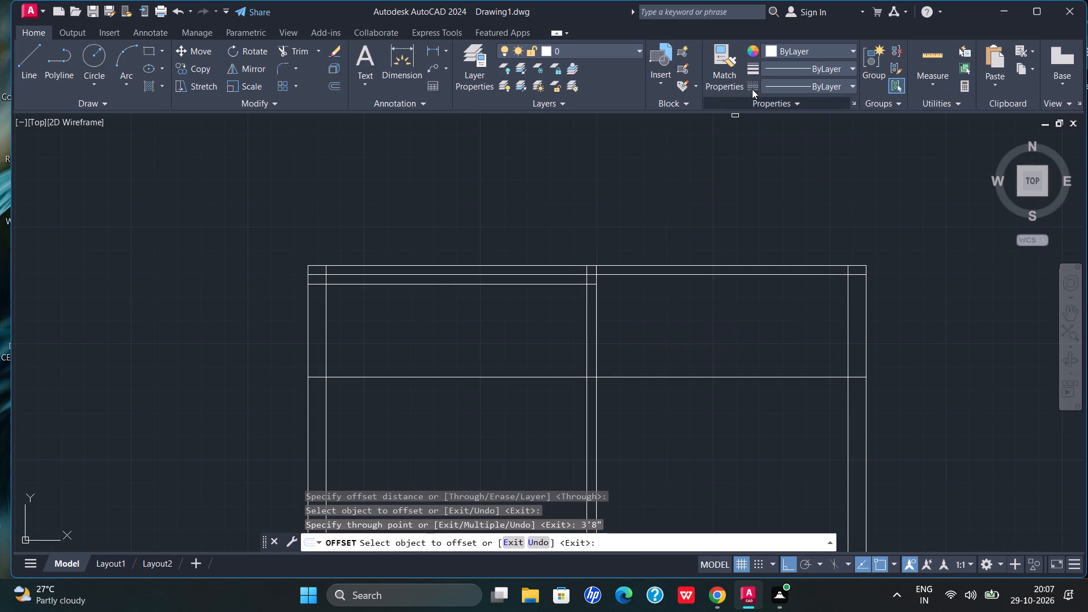
Check the width and depth of the upper-right room with the quick measure tool.
left_click(923, 58)
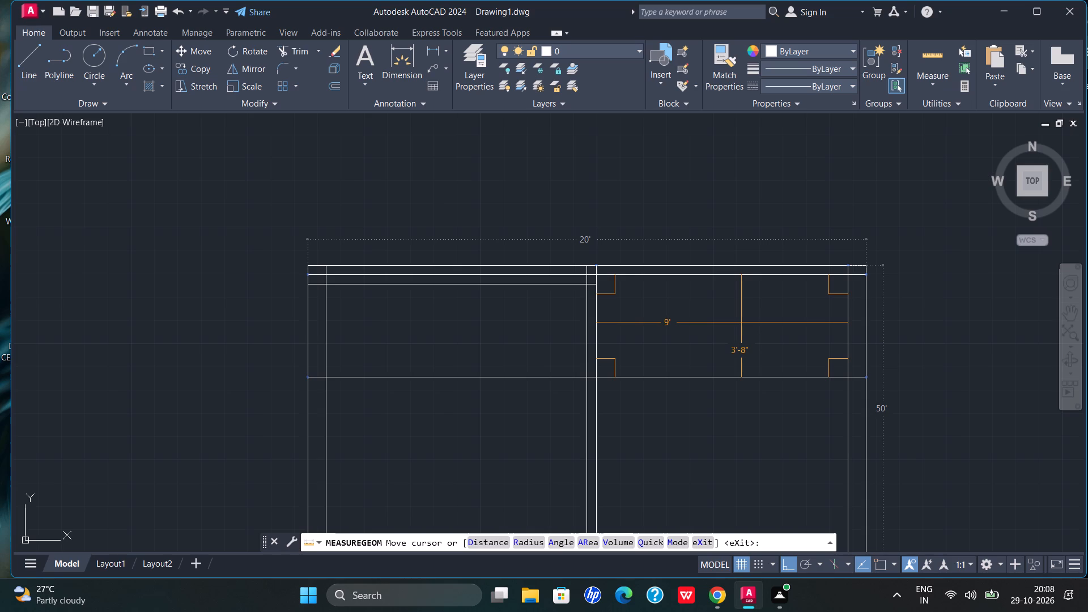
key("Escape")
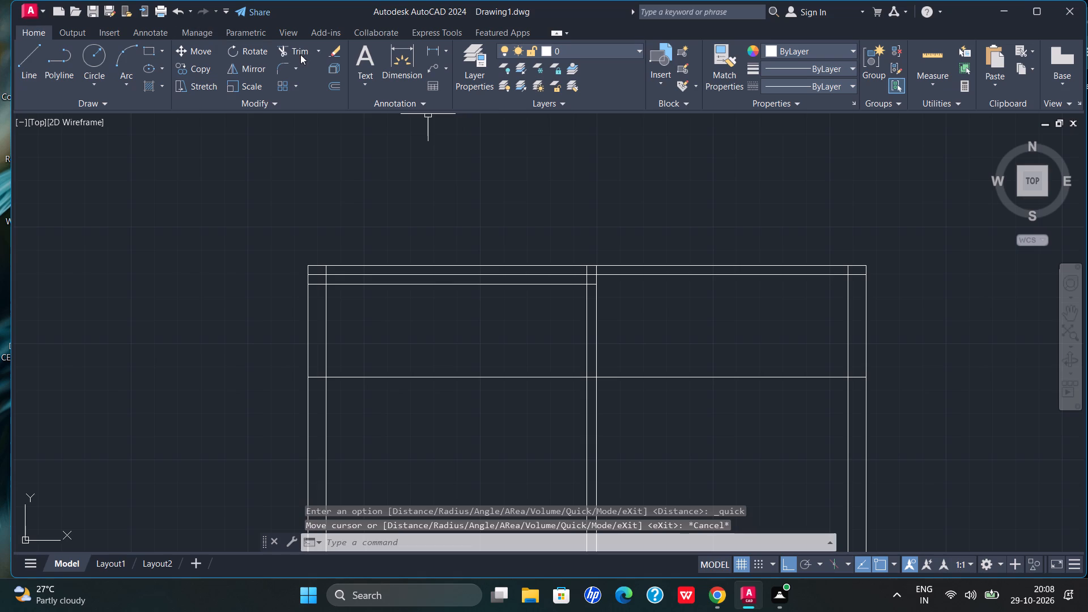
Trim the 4" line above the left room and the overlapping wall line ends at the plan's top-left corner.
left_click(298, 54)
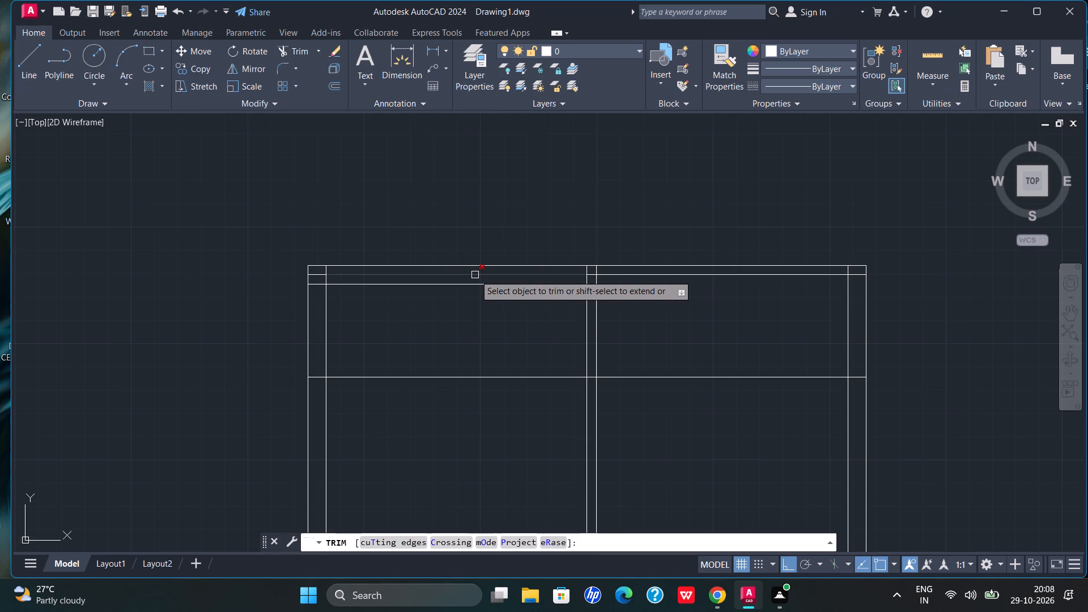
scroll(500, 275, "up", 1)
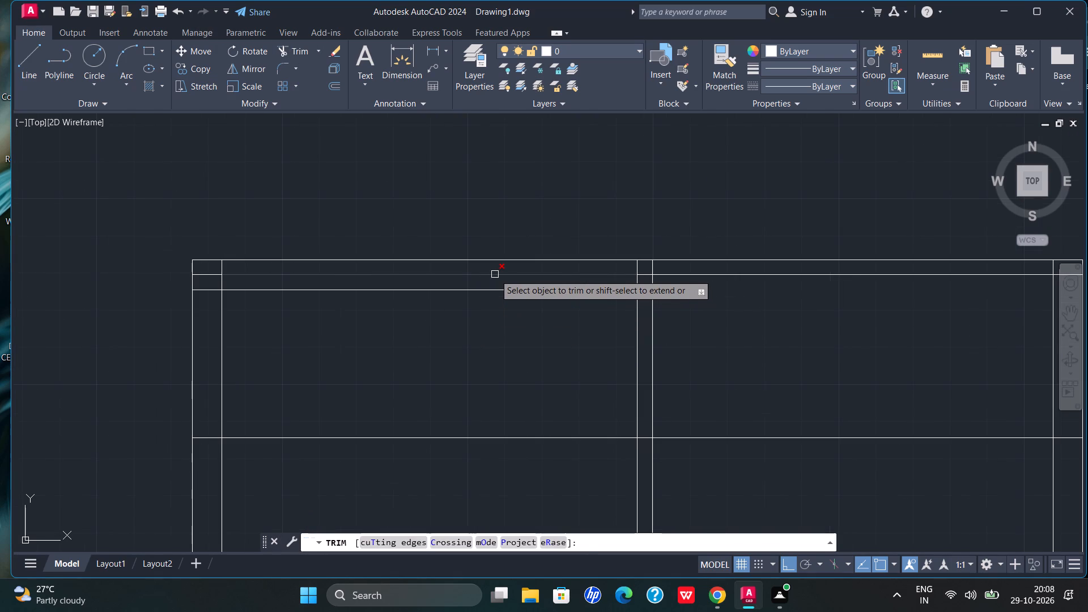
left_click(495, 274)
scroll(214, 264, "up", 3)
left_click_drag(208, 278, 194, 311)
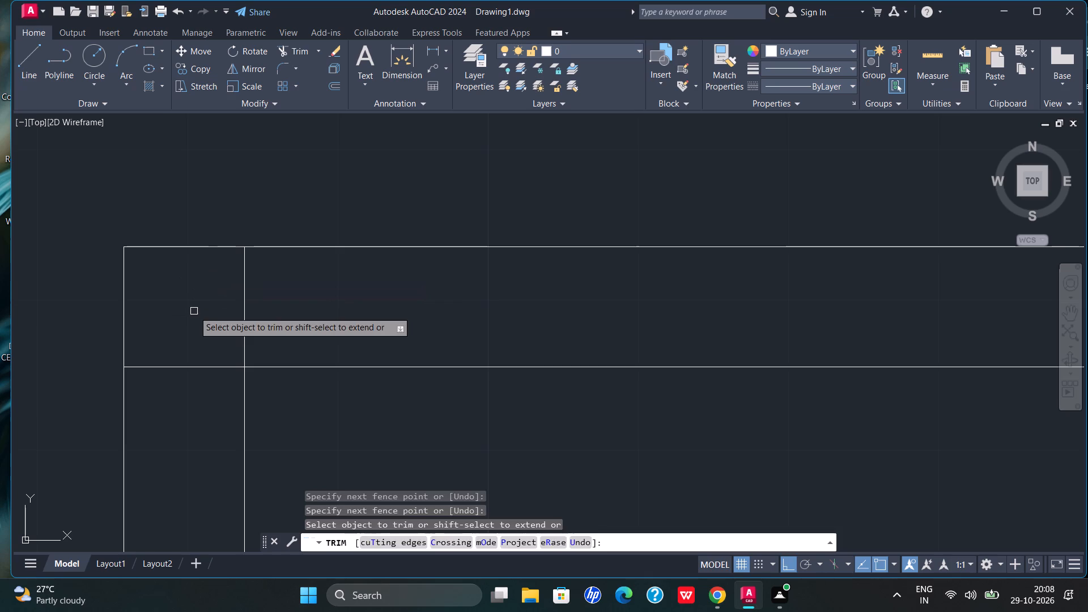
left_click_drag(194, 312, 186, 382)
left_click_drag(278, 309, 218, 322)
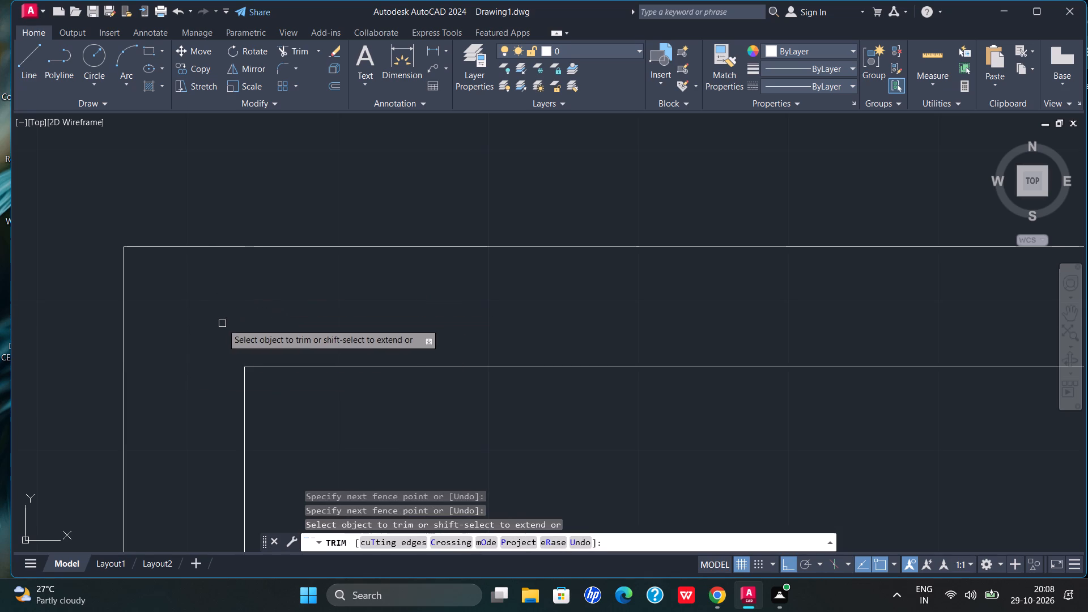
Trim the overlapping line ends where the vertical partition meets the top wall, leaving a clean junction between both rooms.
scroll(222, 324, "down", 2)
scroll(683, 385, "up", 1)
scroll(682, 385, "down", 3)
scroll(739, 371, "up", 3)
left_click_drag(783, 352, 788, 375)
left_click_drag(778, 363, 758, 373)
left_click_drag(781, 381, 789, 405)
scroll(764, 389, "down", 3)
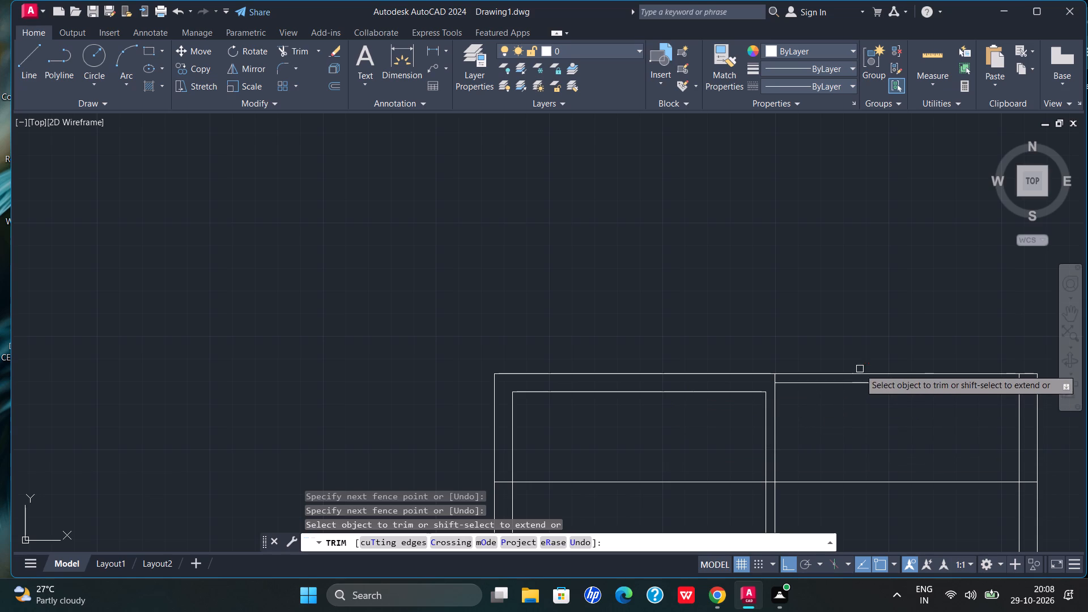
scroll(821, 375, "up", 3)
left_click_drag(668, 380, 632, 394)
scroll(623, 395, "down", 2)
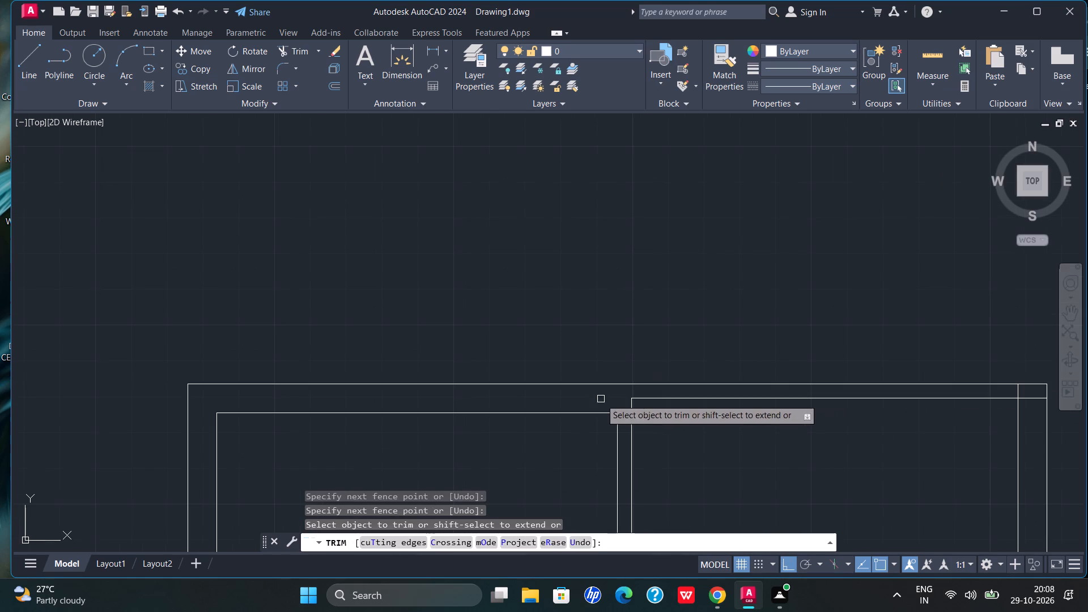
Trim the overlapping inner wall line ends at the plan's top-right corner and finish trimming.
scroll(887, 421, "down", 1)
scroll(1005, 402, "up", 3)
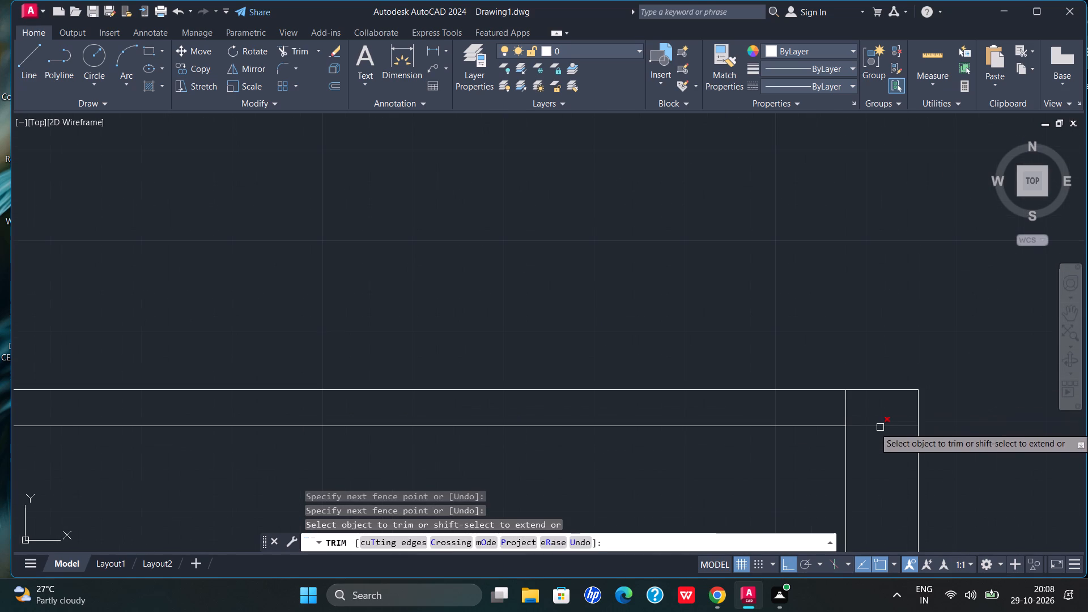
left_click_drag(866, 414, 829, 414)
left_click_drag(882, 407, 883, 437)
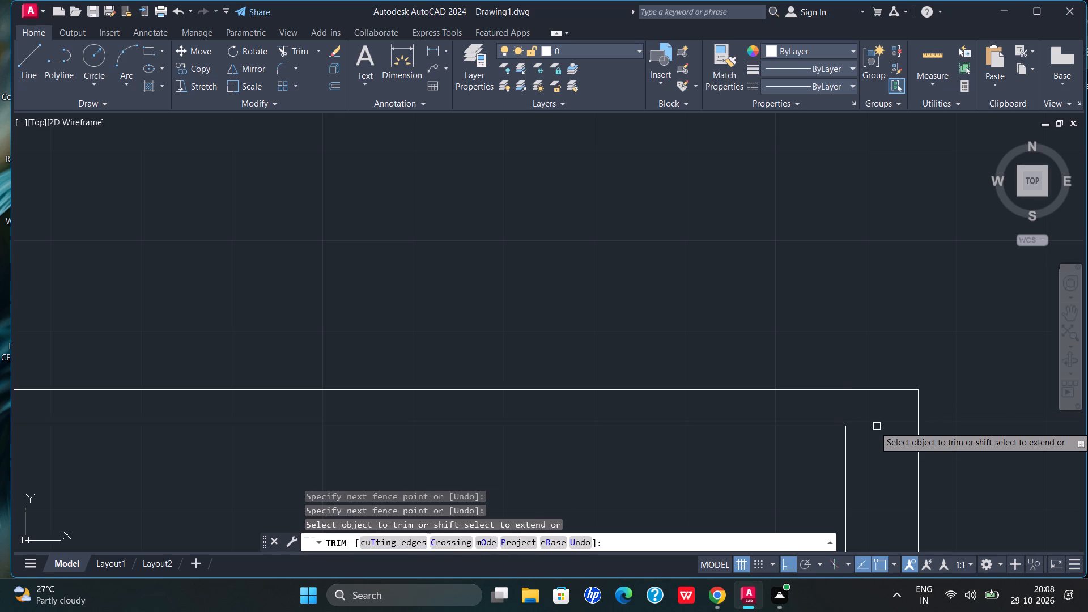
scroll(814, 457, "down", 2)
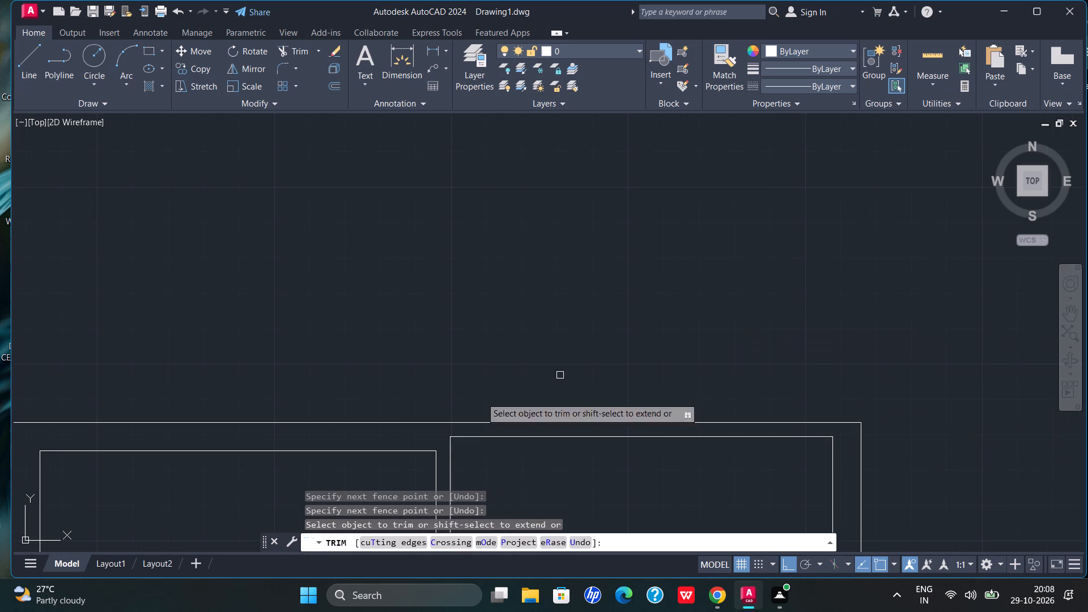
scroll(462, 324, "down", 3)
scroll(385, 379, "up", 3)
key("Escape")
key("Escape")
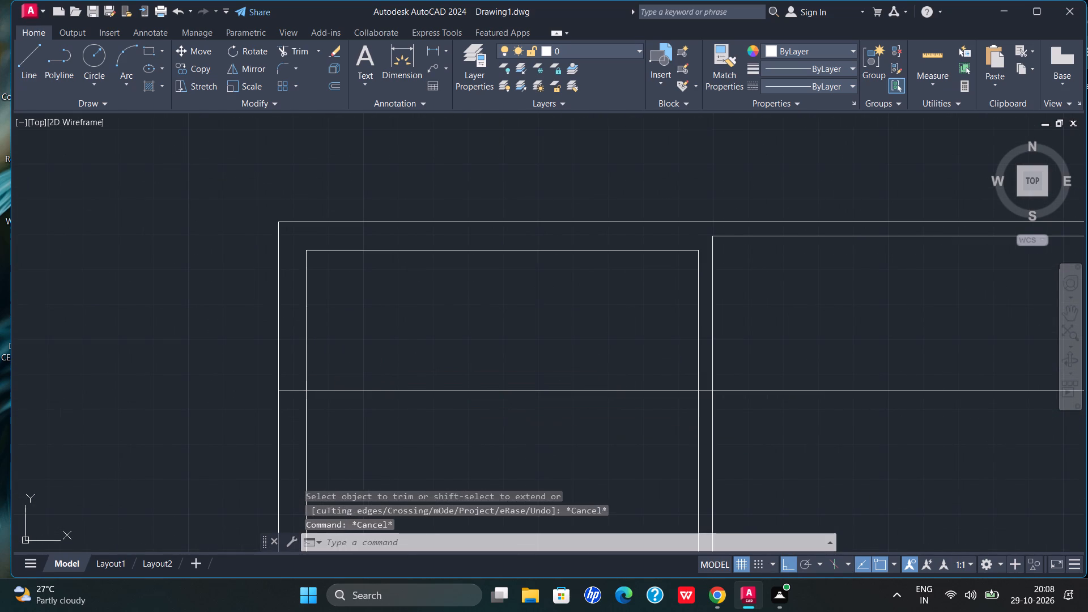
key("Escape")
Offset the horizontal line below the upper-right room downward by 4" to form its lower partition.
type("iof")
key("BackSpace")
key("BackSpace")
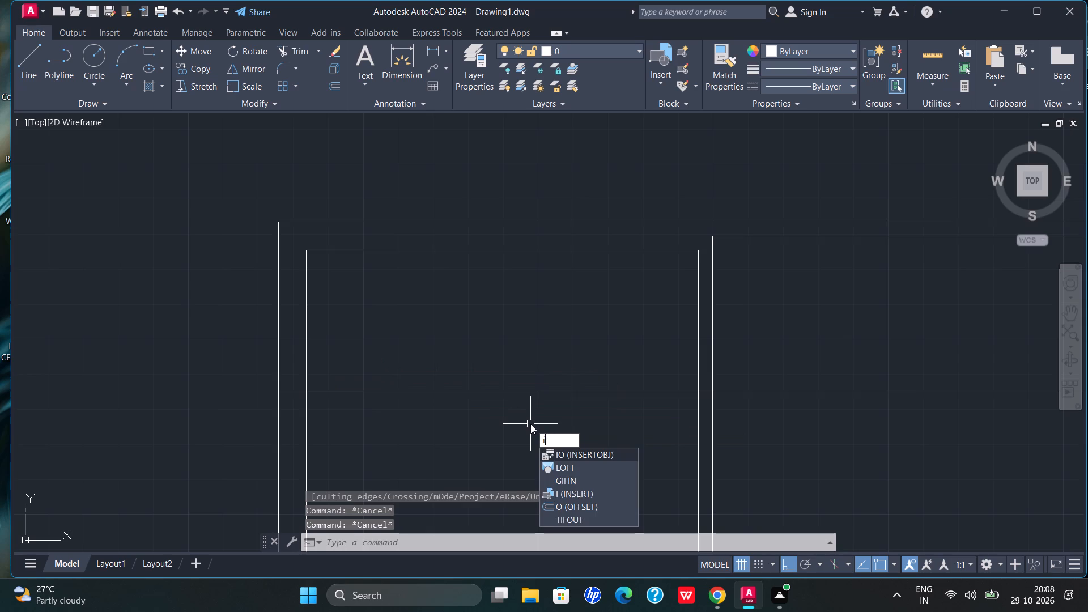
key("BackSpace")
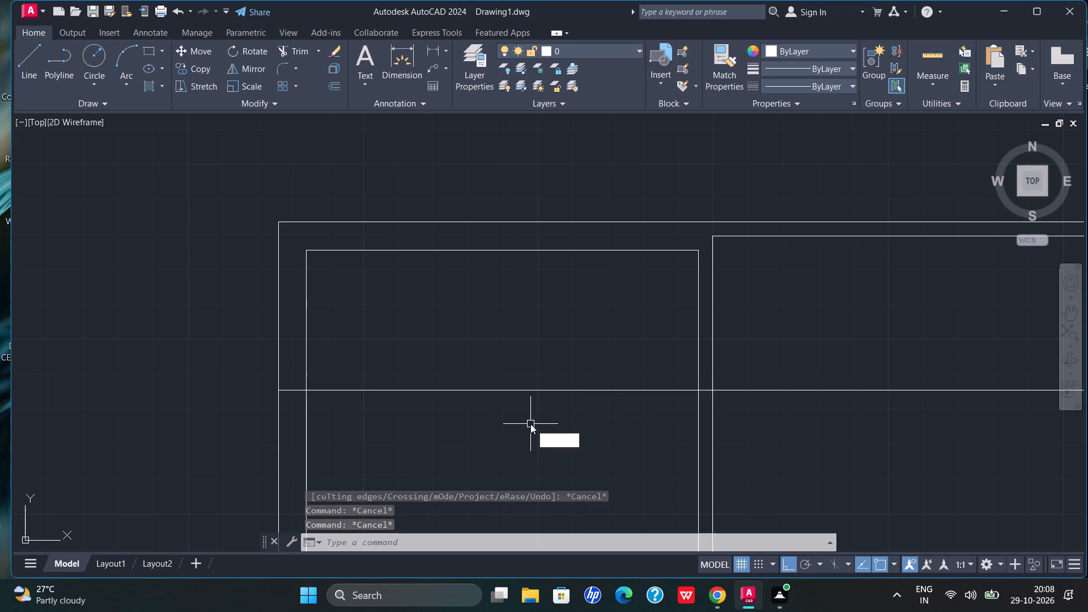
key("o")
key("Return")
key("Return")
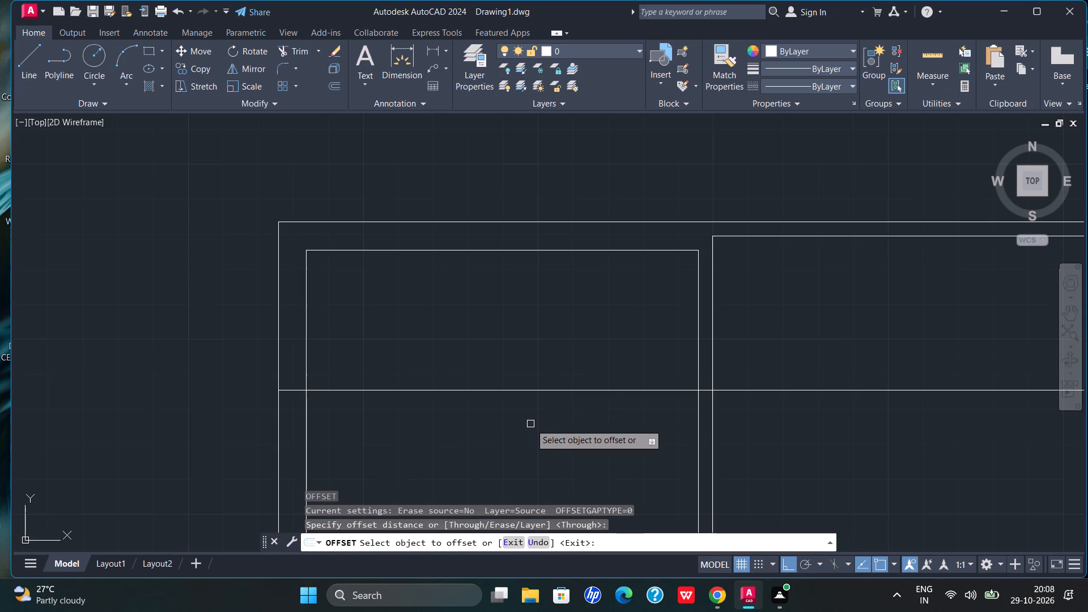
left_click(533, 389)
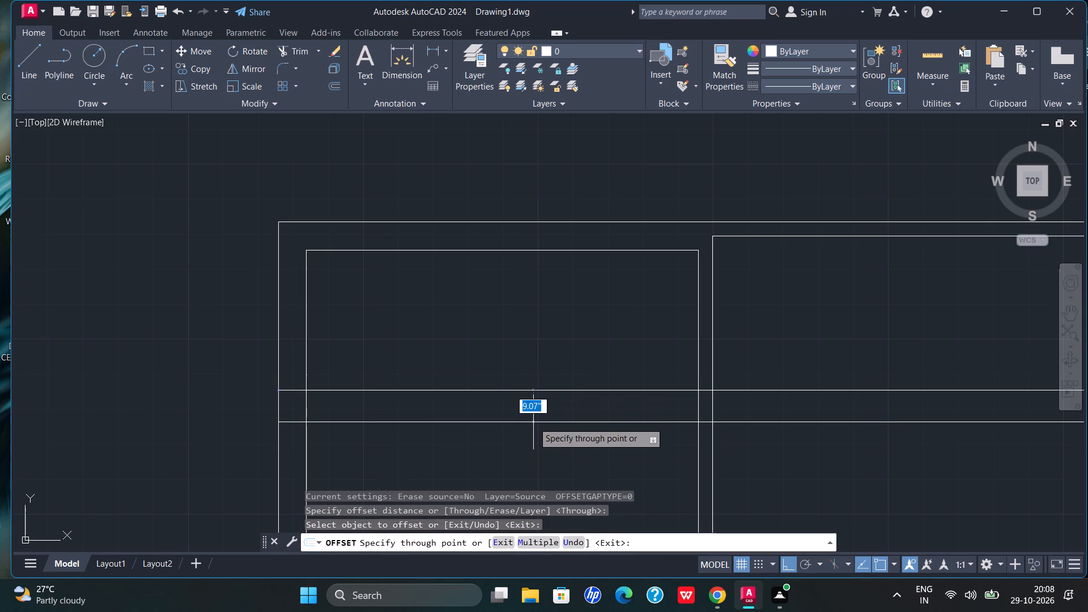
key("4")
key("shift+quotedbl")
key("Return")
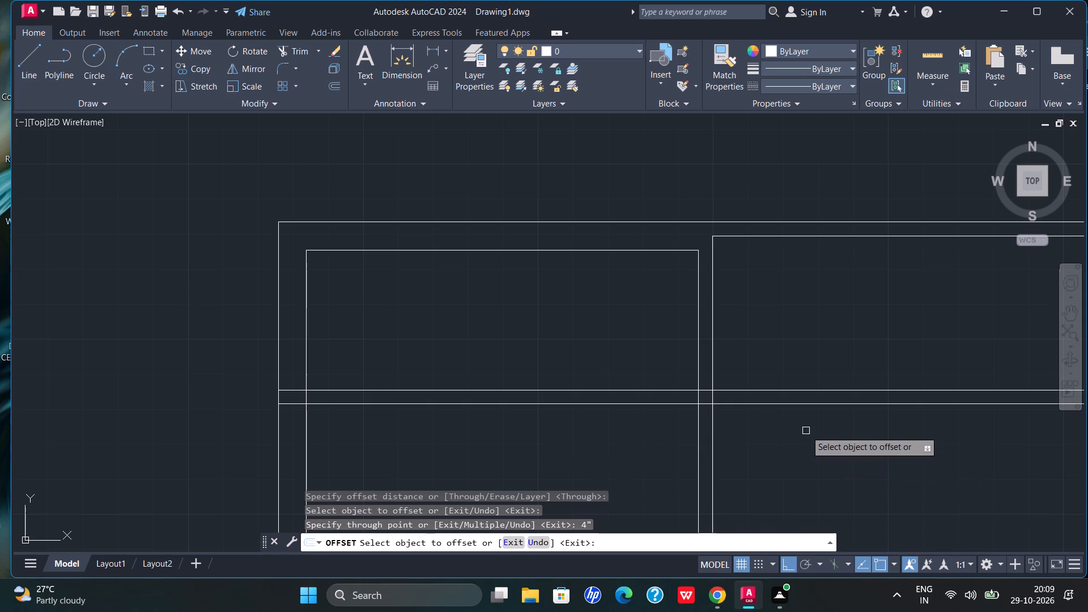
Trim both lines of the horizontal partition where they cross the left room and the left outer wall.
left_click(296, 45)
left_click_drag(479, 352, 464, 424)
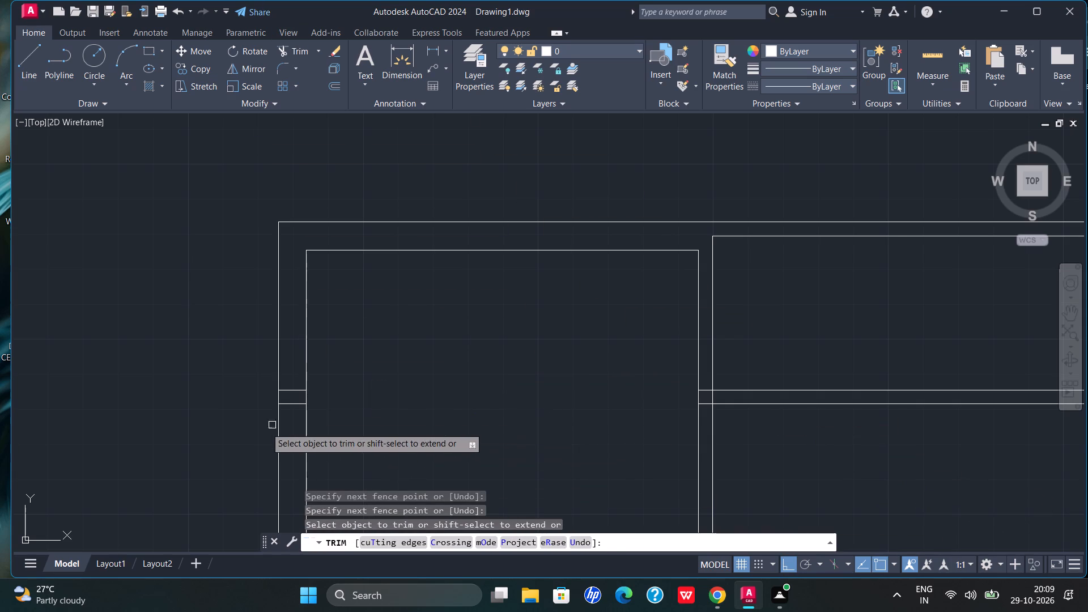
scroll(267, 412, "up", 3)
left_click_drag(381, 298, 369, 399)
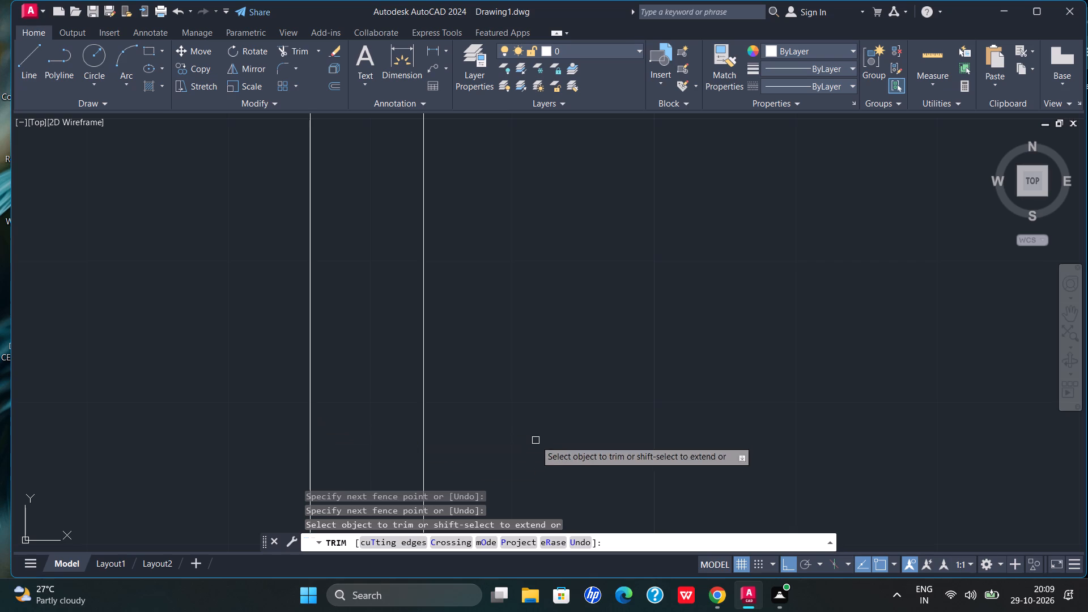
scroll(559, 412, "down", 4)
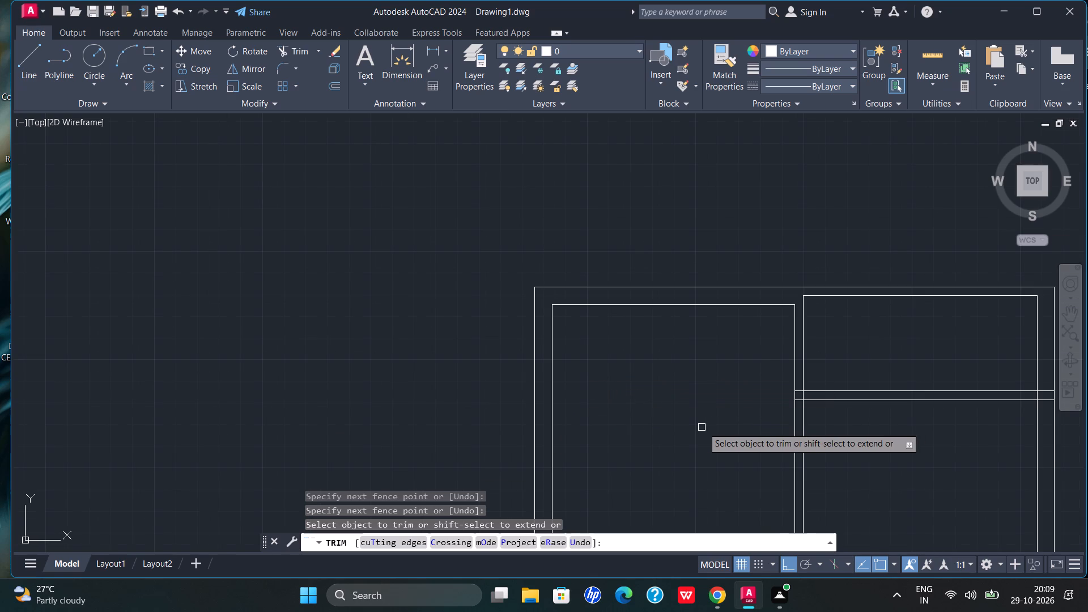
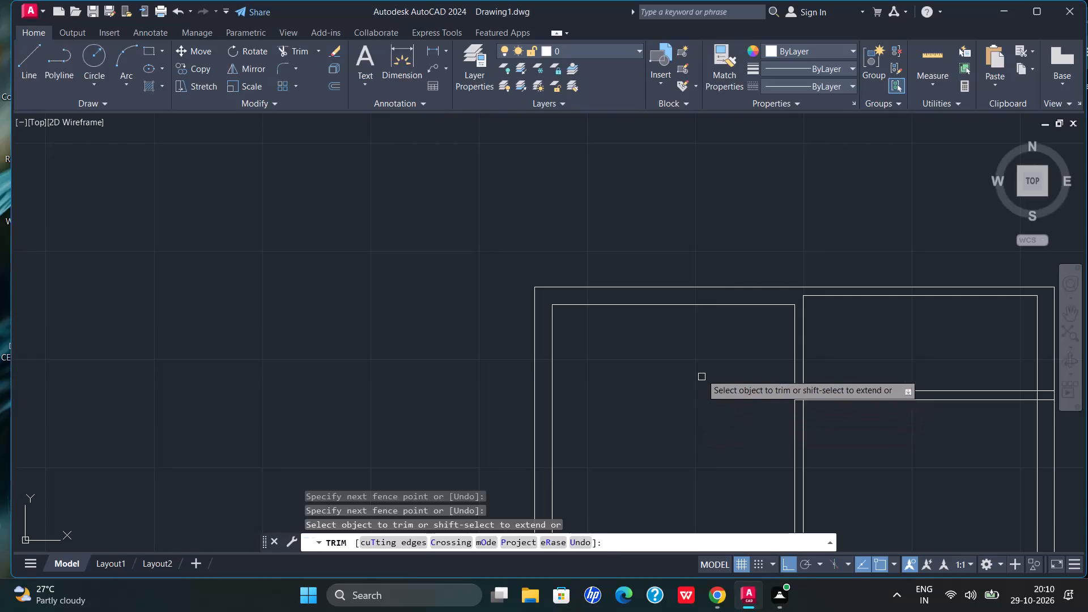
Offset the left room's inner top wall line downward by 14'.
scroll(700, 337, "down", 3)
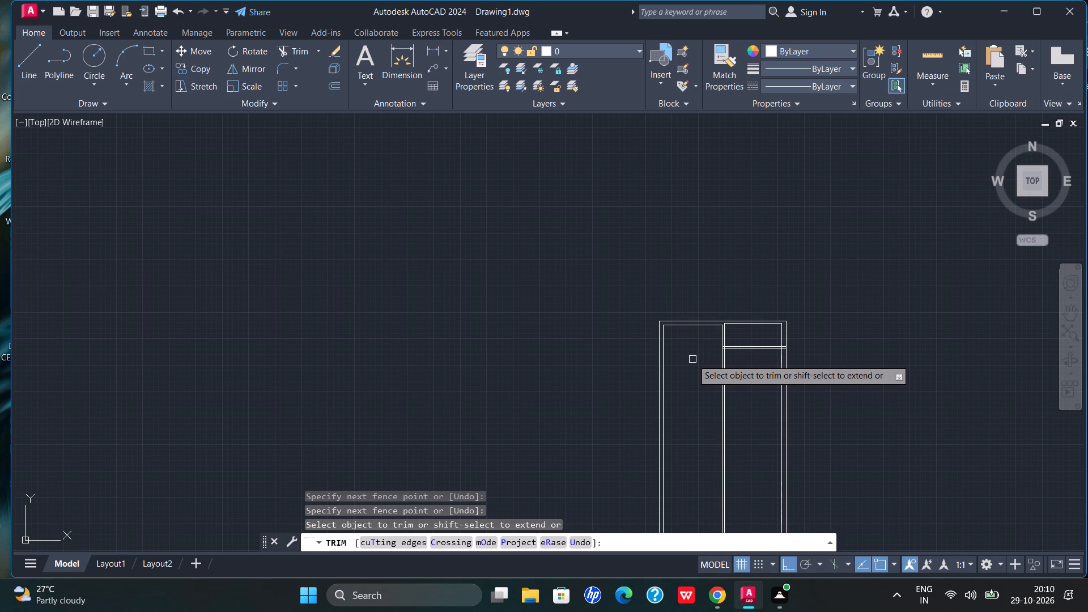
scroll(685, 364, "up", 1)
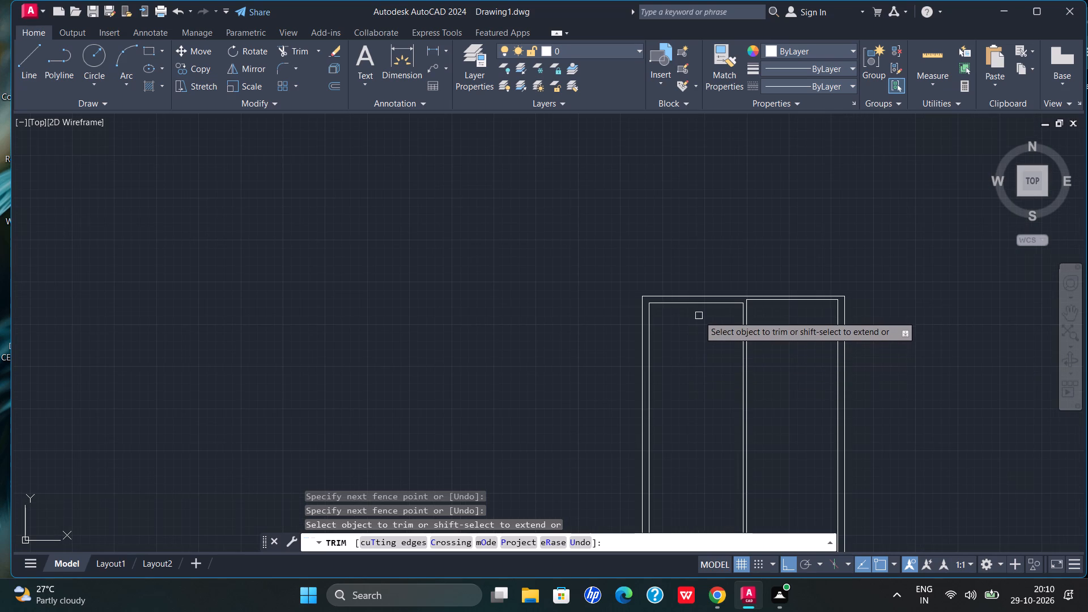
scroll(699, 311, "up", 2)
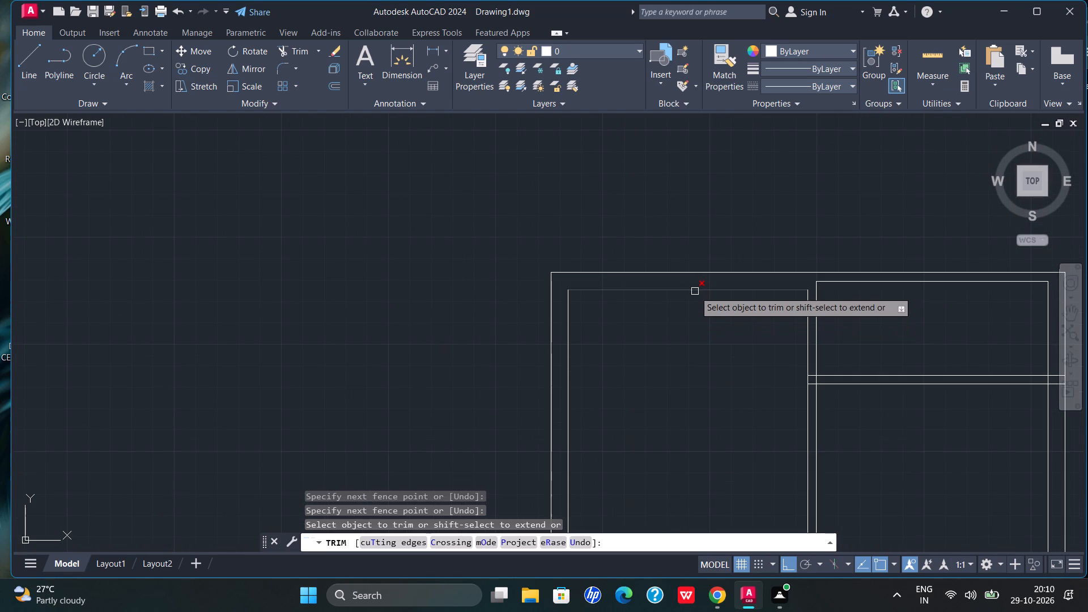
key("Escape")
key("Escape")
key("Escape")
key("Escape")
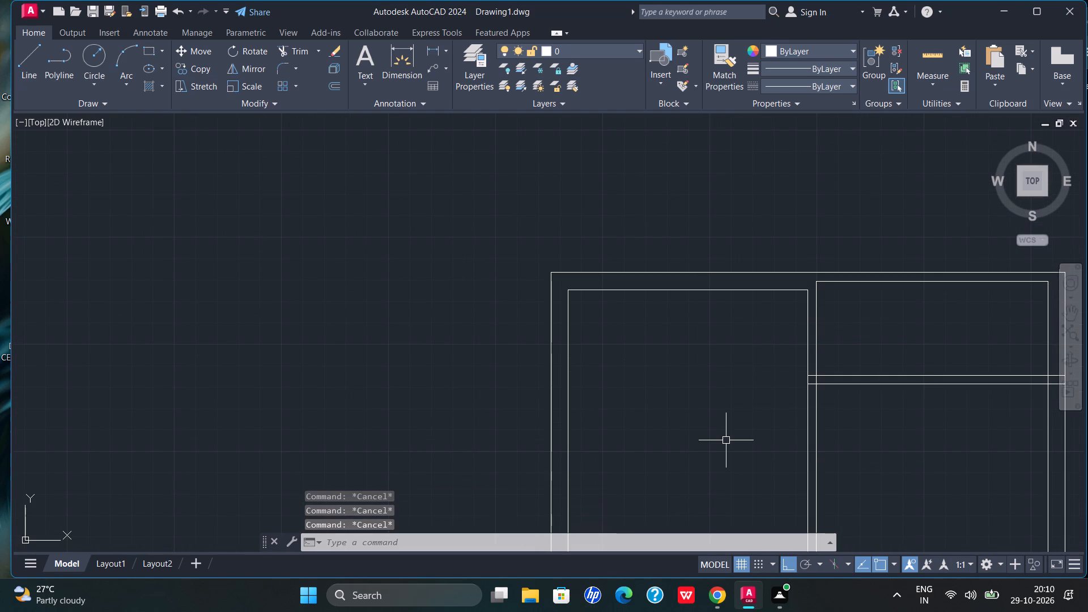
key("o")
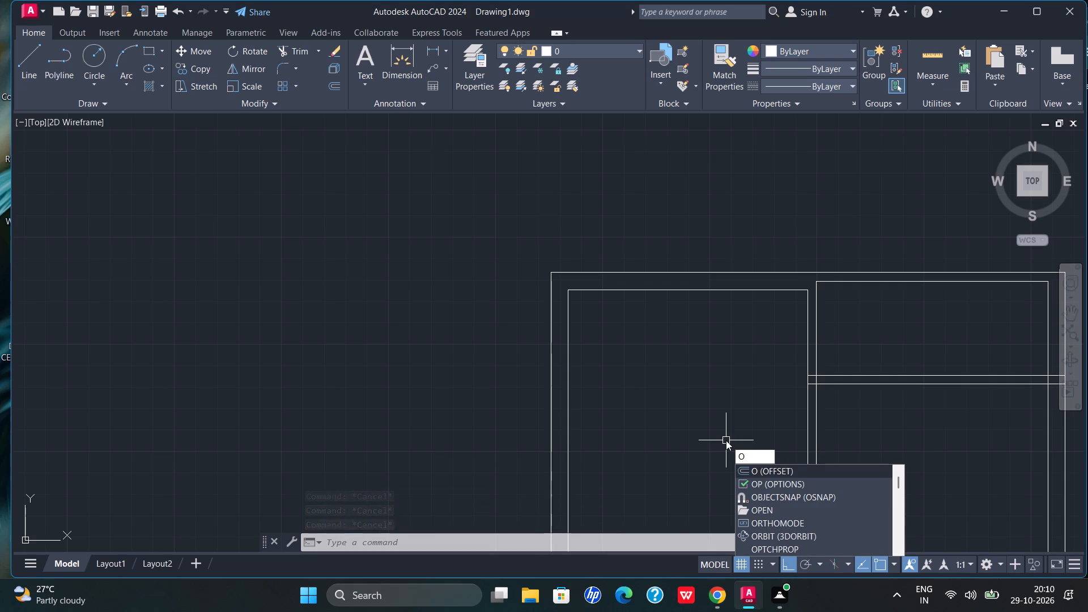
key("Return")
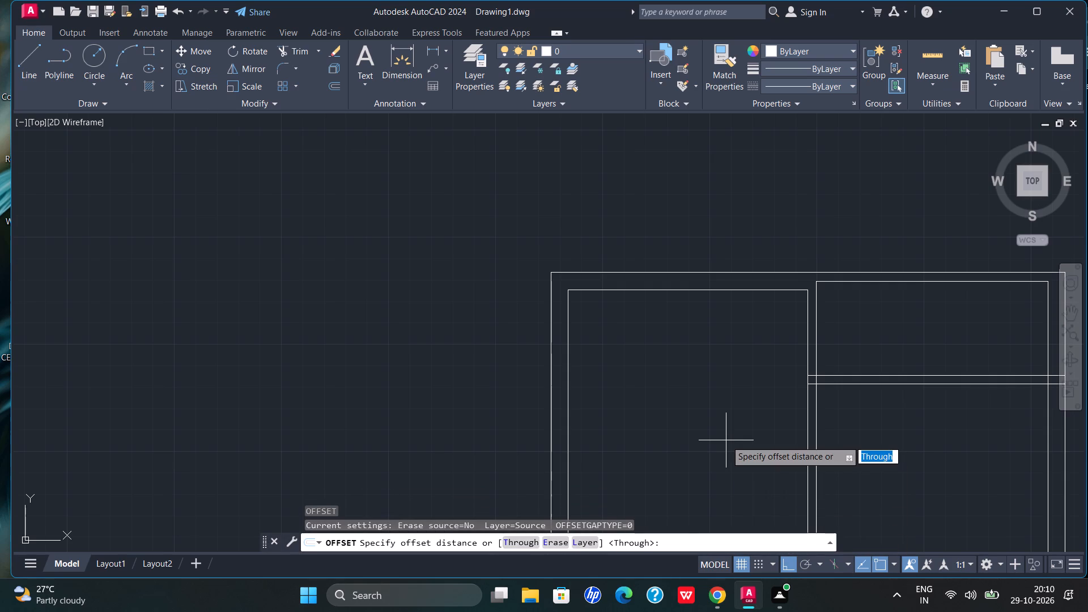
key("Return")
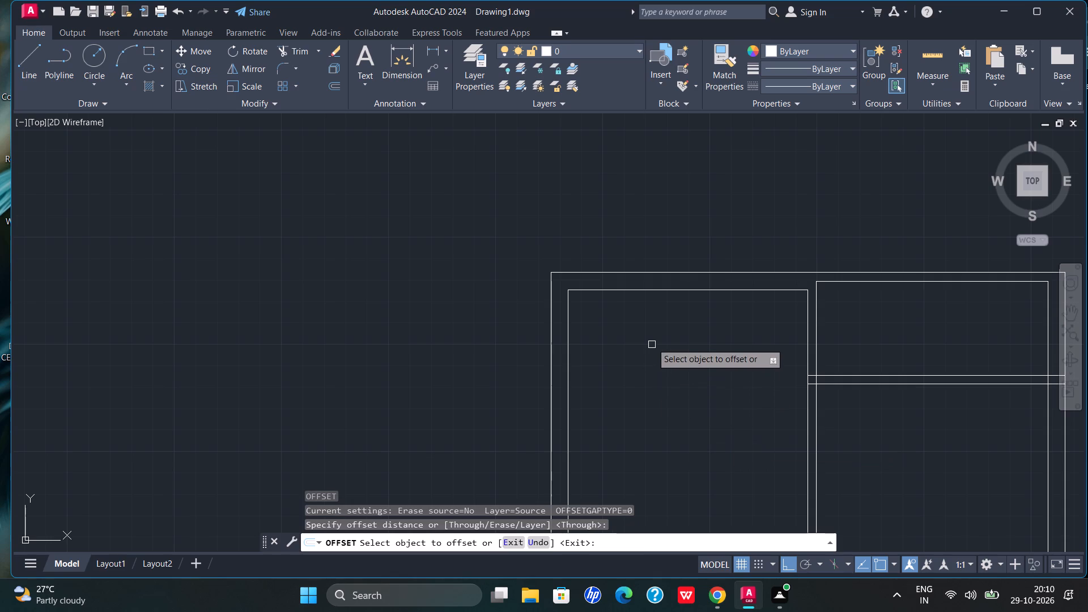
left_click(665, 290)
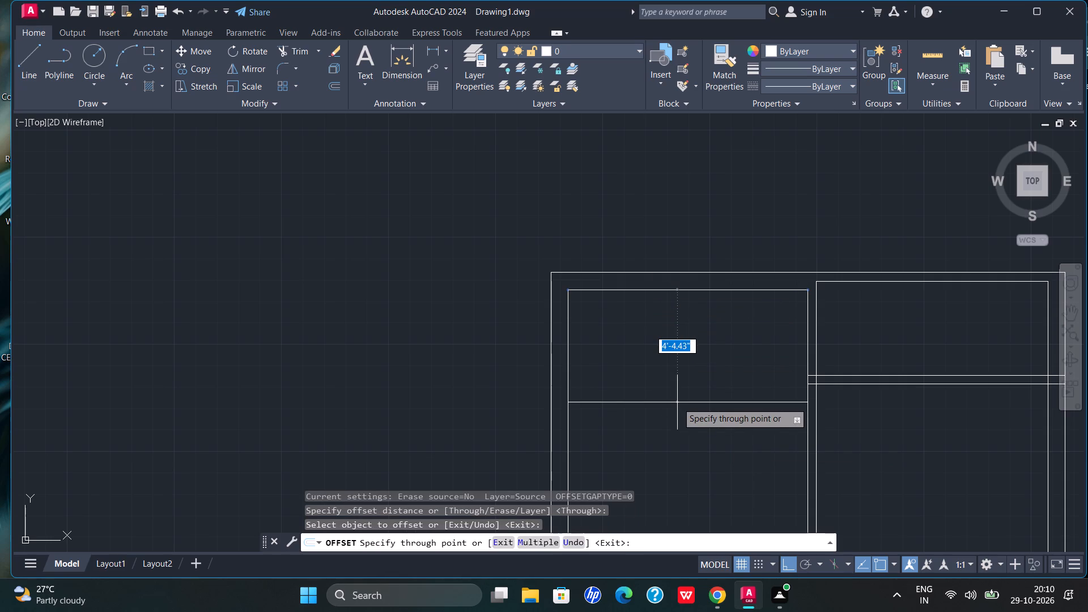
type("14'")
key("Return")
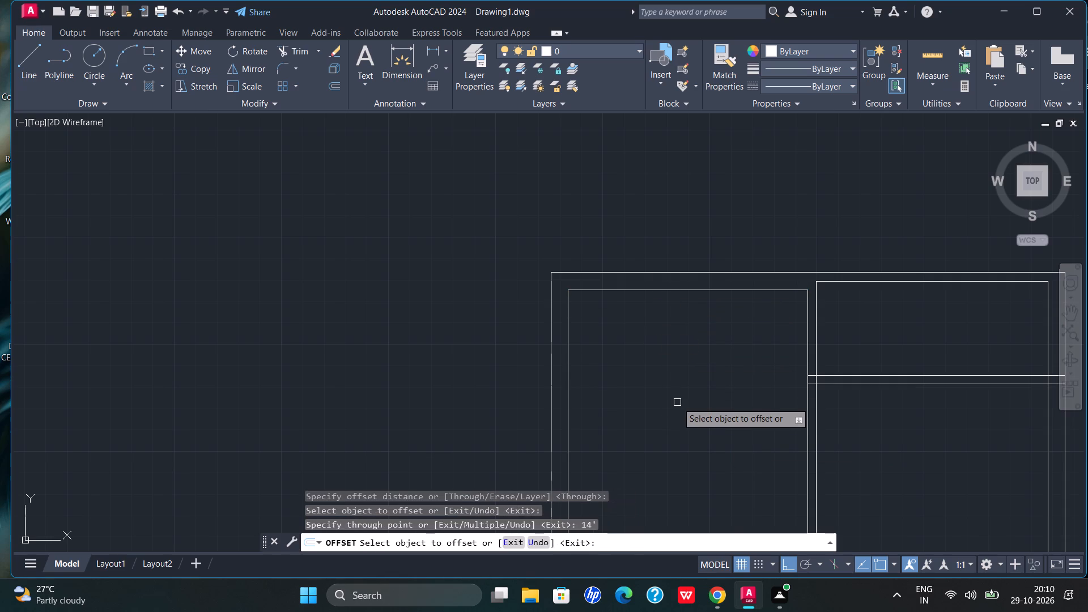
Offset the left room's new horizontal line downward by 4" to form its lower partition.
scroll(680, 393, "down", 2)
scroll(716, 441, "down", 1)
scroll(699, 488, "up", 2)
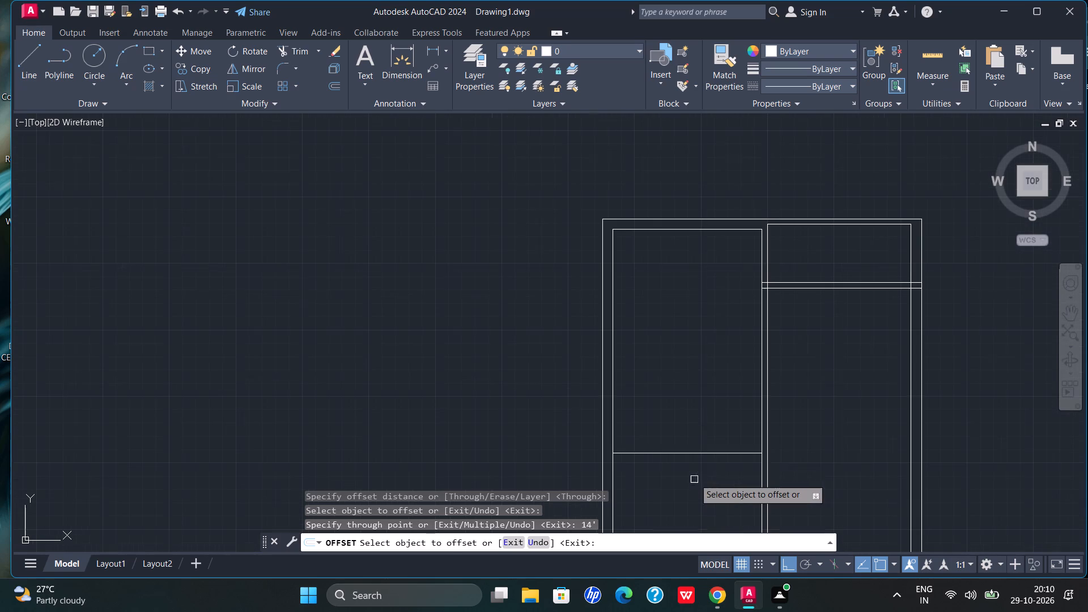
left_click(687, 452)
key("4")
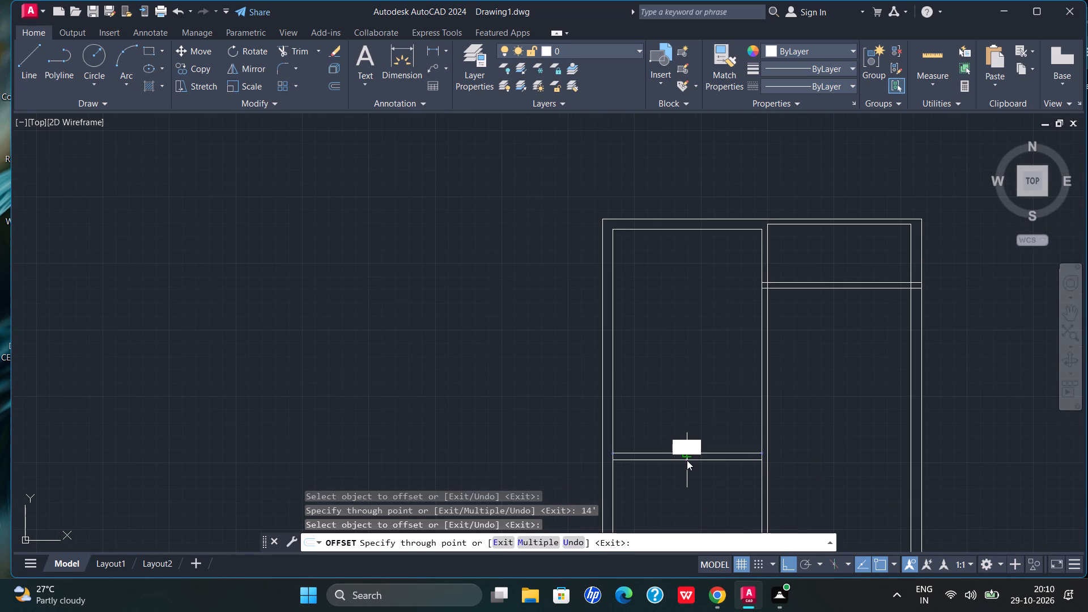
key("shift+quotedbl")
key("Return")
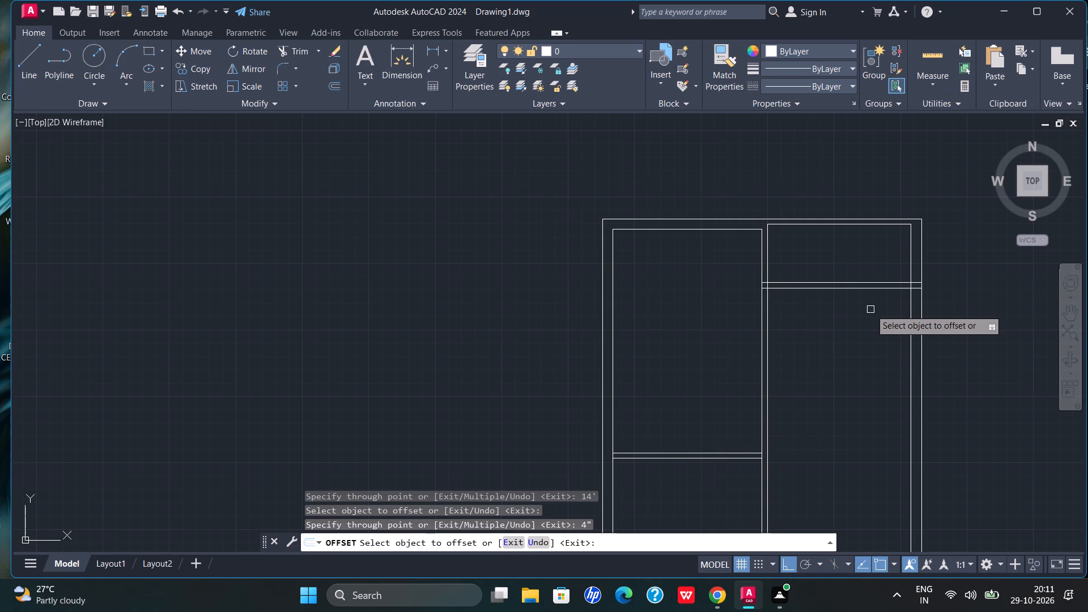
Offset the lower line of the right side's horizontal partition downward by 4'.
scroll(868, 310, "up", 2)
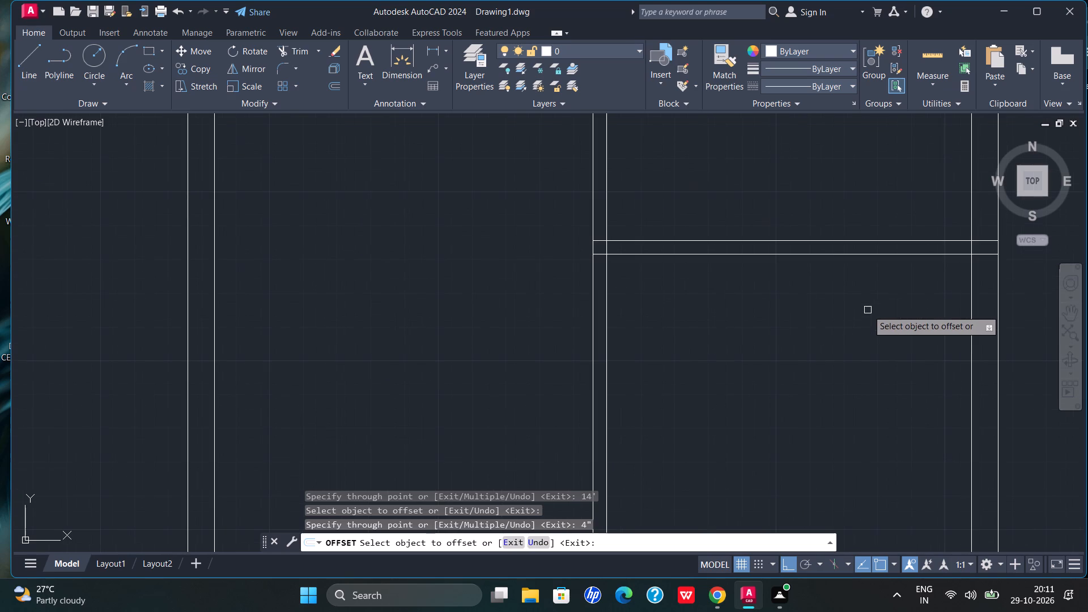
left_click(834, 256)
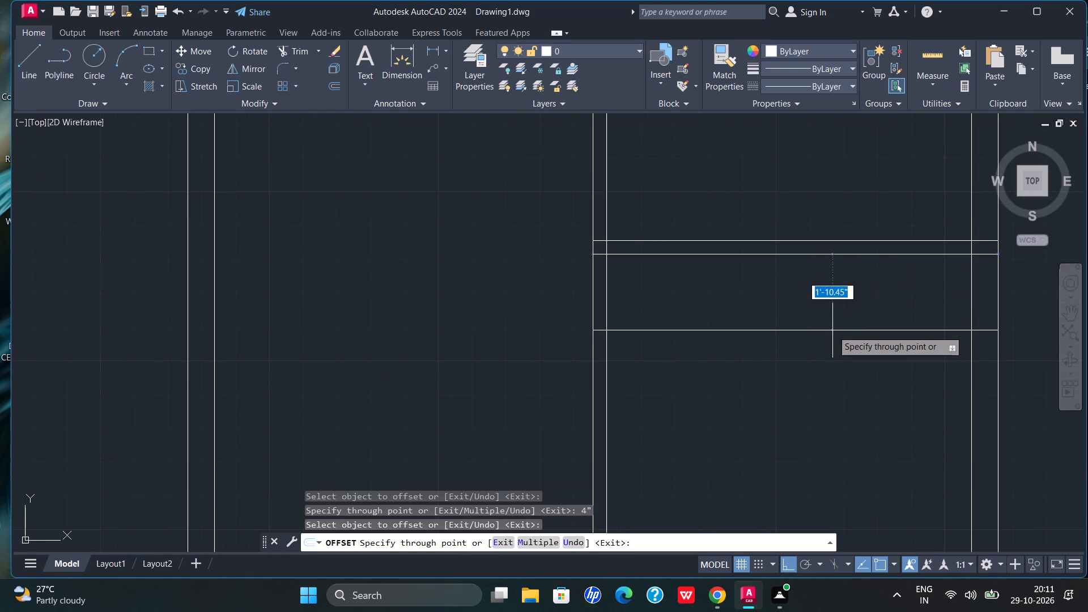
type("4'")
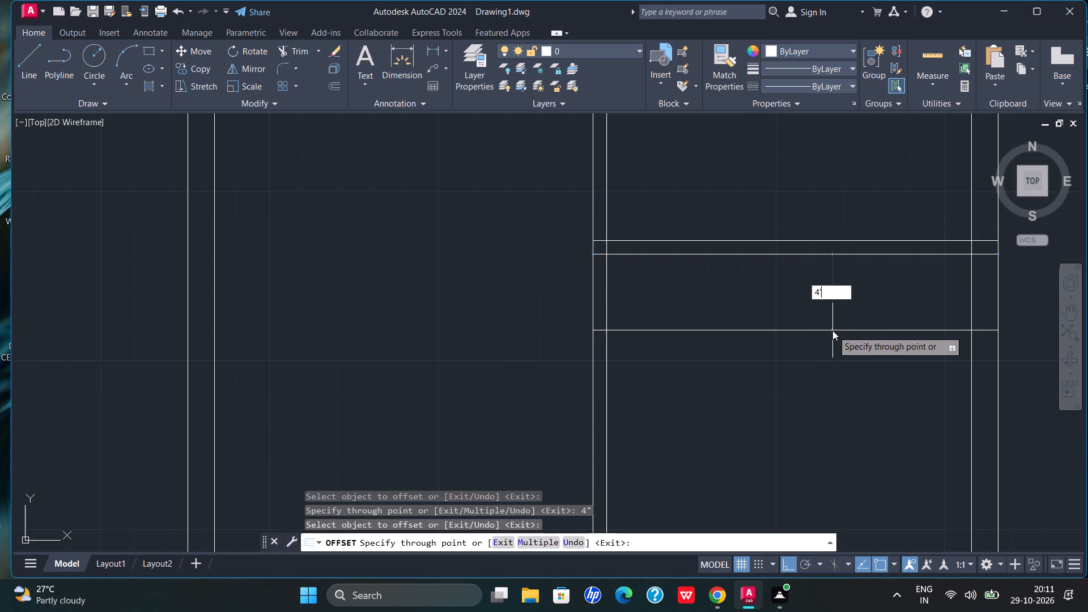
key("Return")
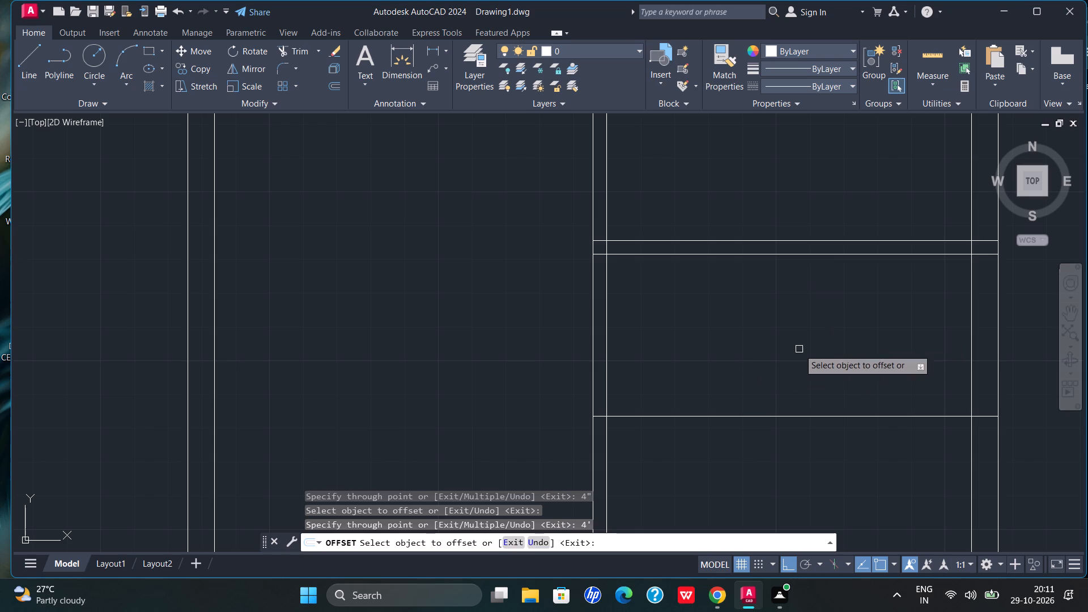
Form a second vertical partition by offsetting the existing partition's right line 3' rightward and the resulting line another 4".
left_click(608, 329)
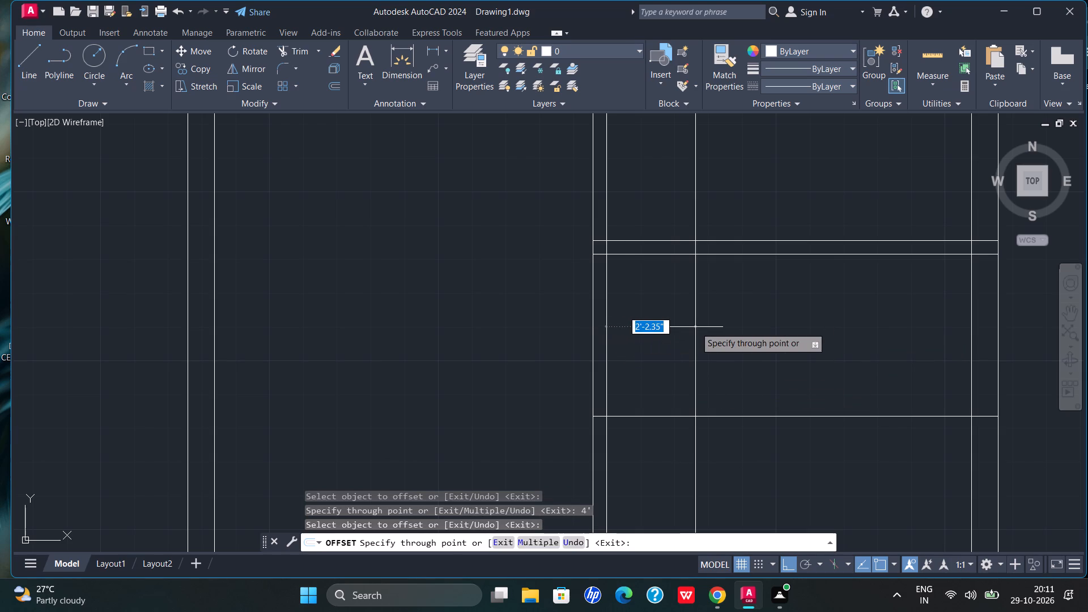
type("3'")
key("Return")
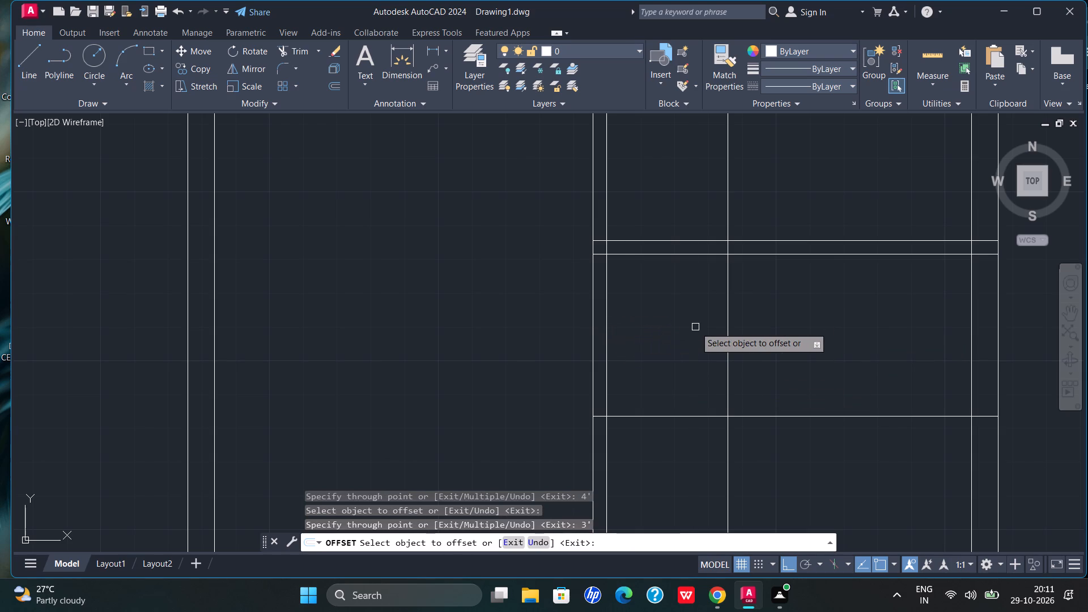
left_click(728, 335)
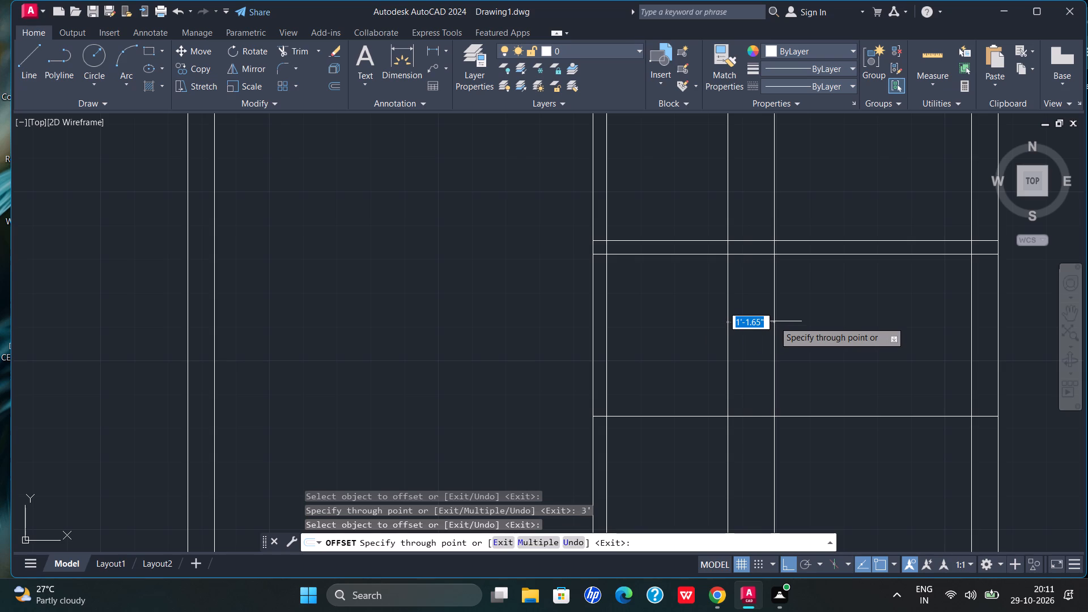
key("4")
key("shift+quotedbl")
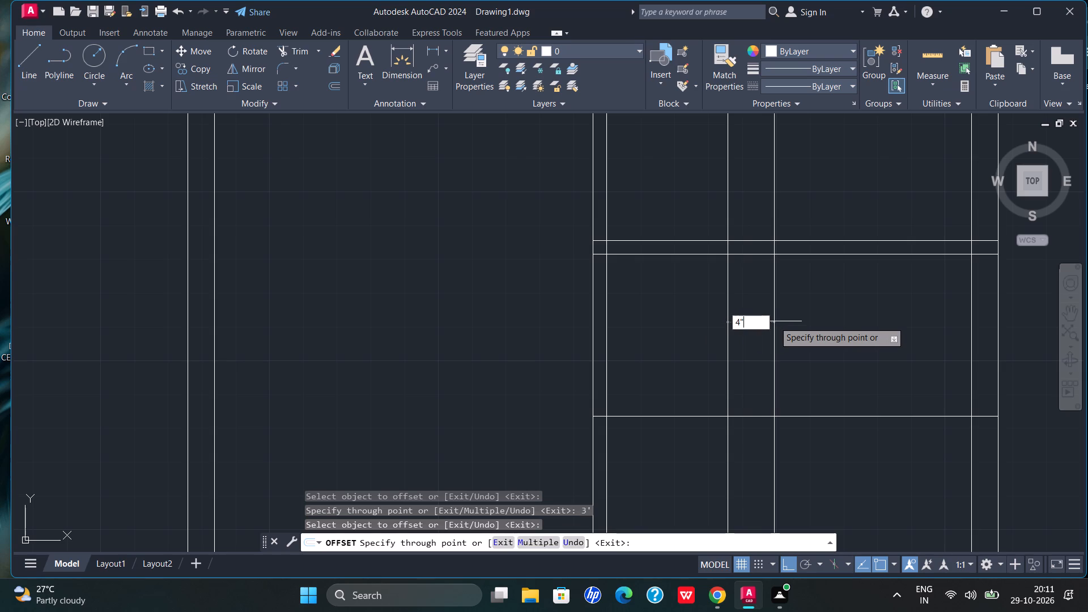
key("Return")
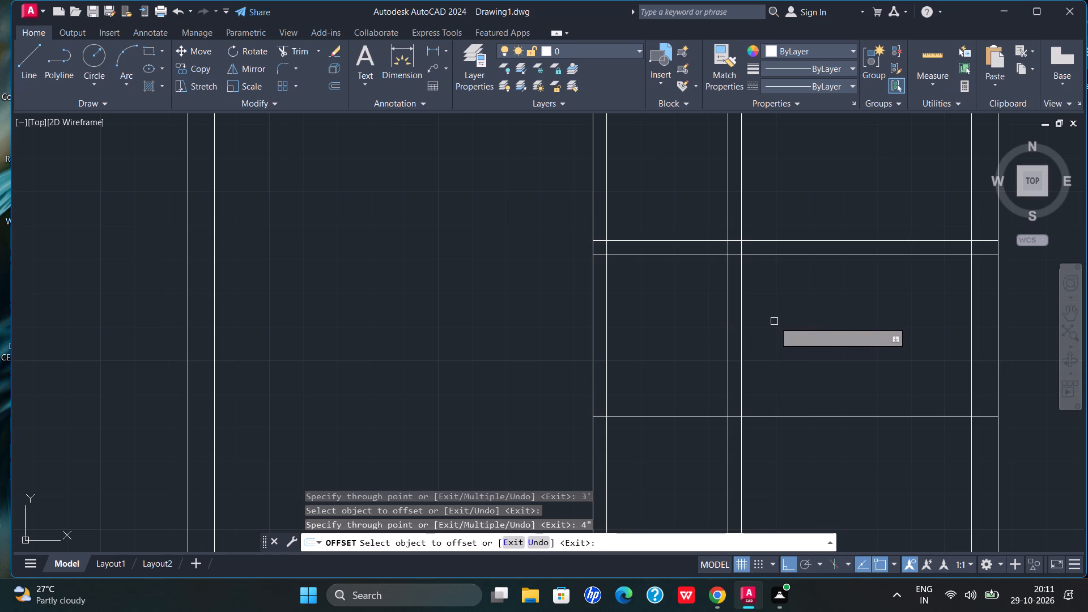
Quick-measure the space between the new vertical partition and the right outer wall.
left_click(949, 57)
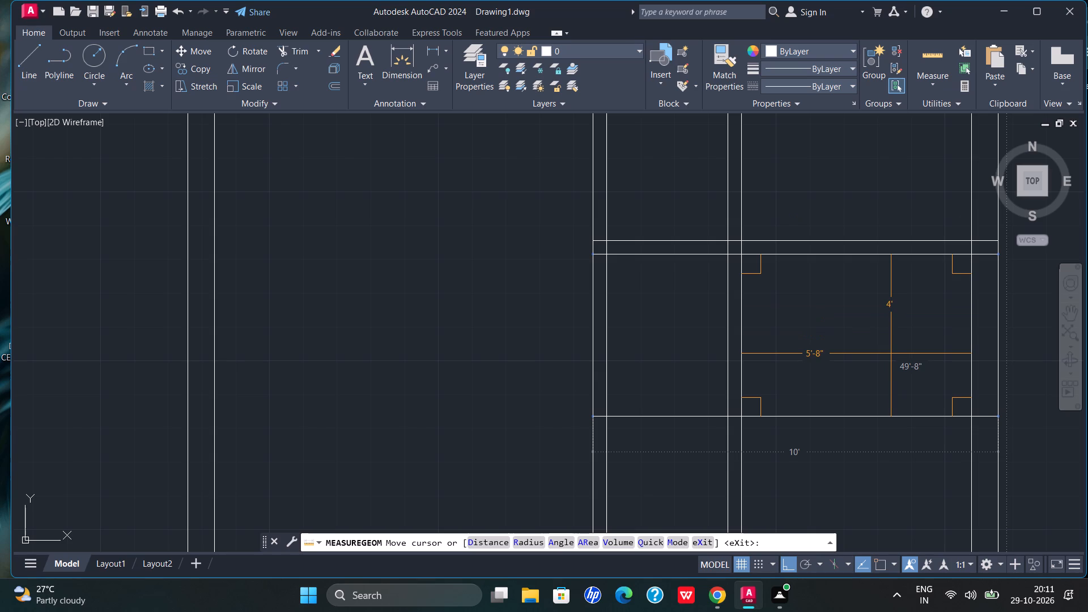
key("Escape")
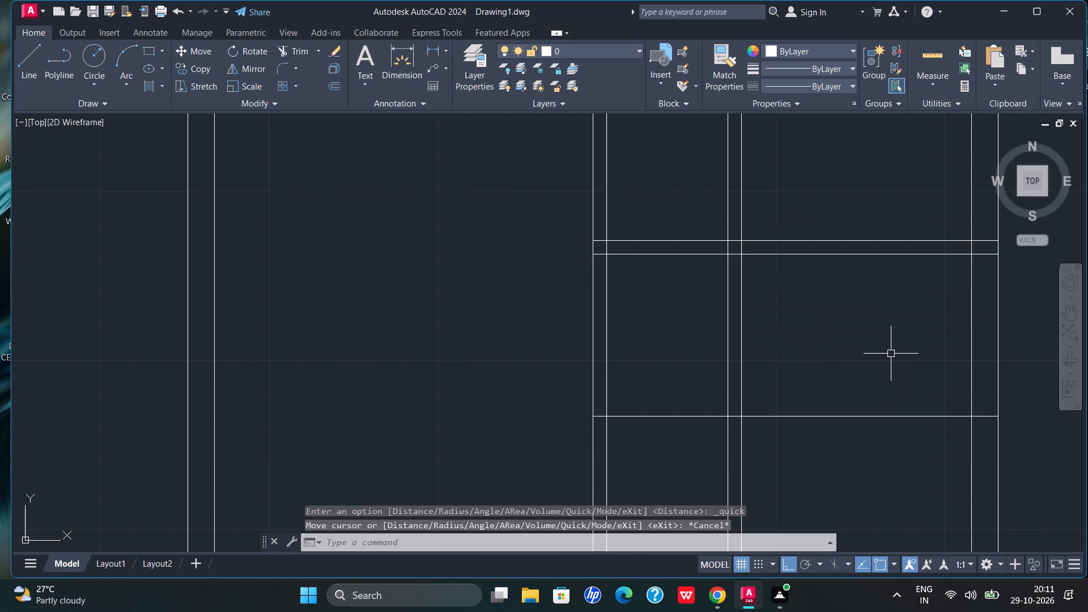
Offset the lowest horizontal line on the right side downward by 4" to form a second horizontal partition.
type("of")
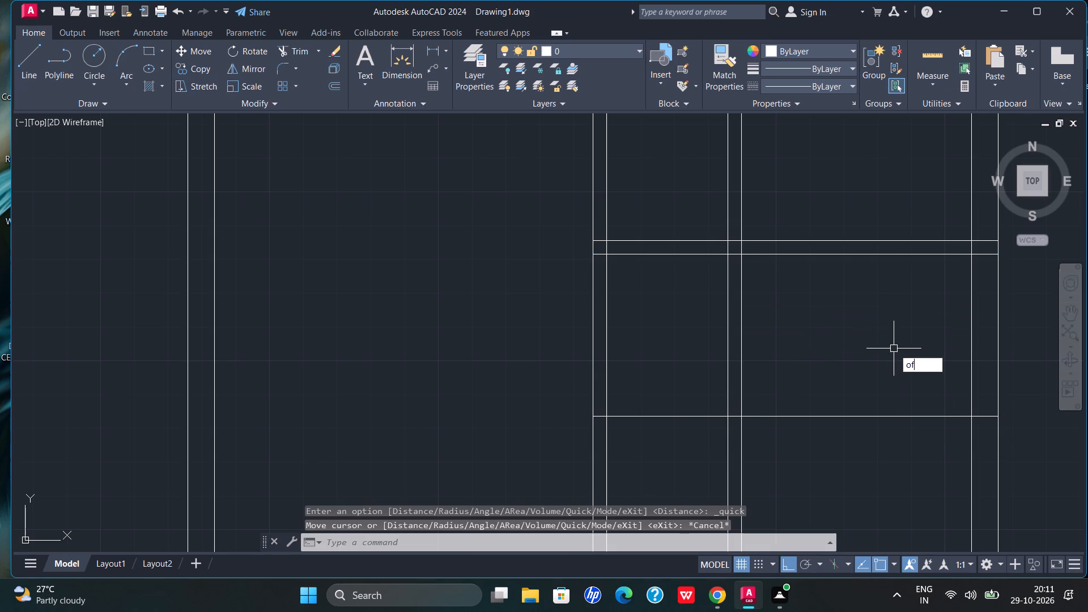
key("Return")
key("Return")
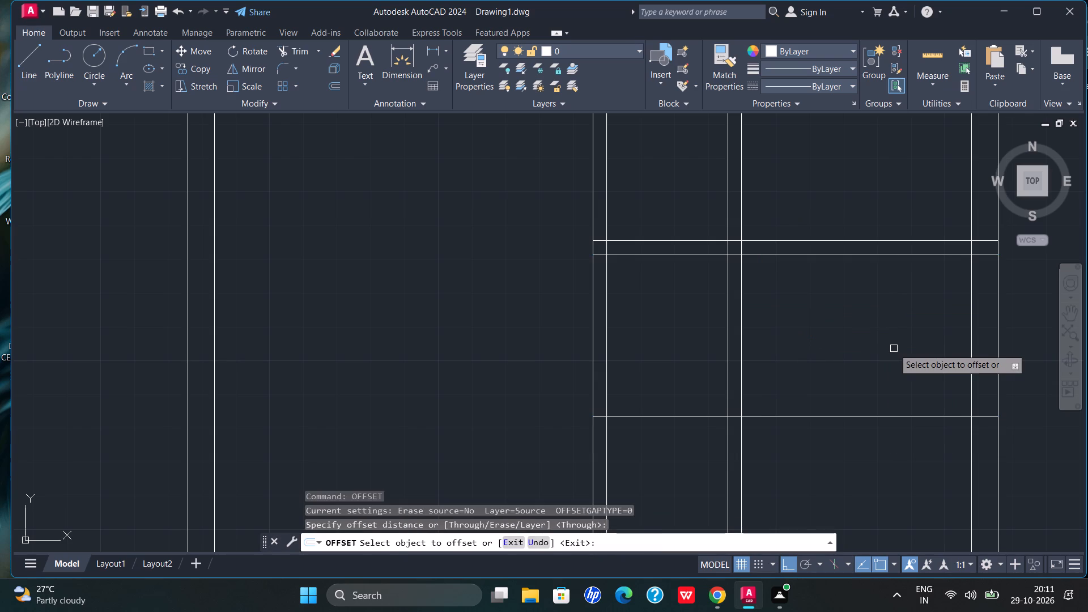
left_click(853, 414)
key("4")
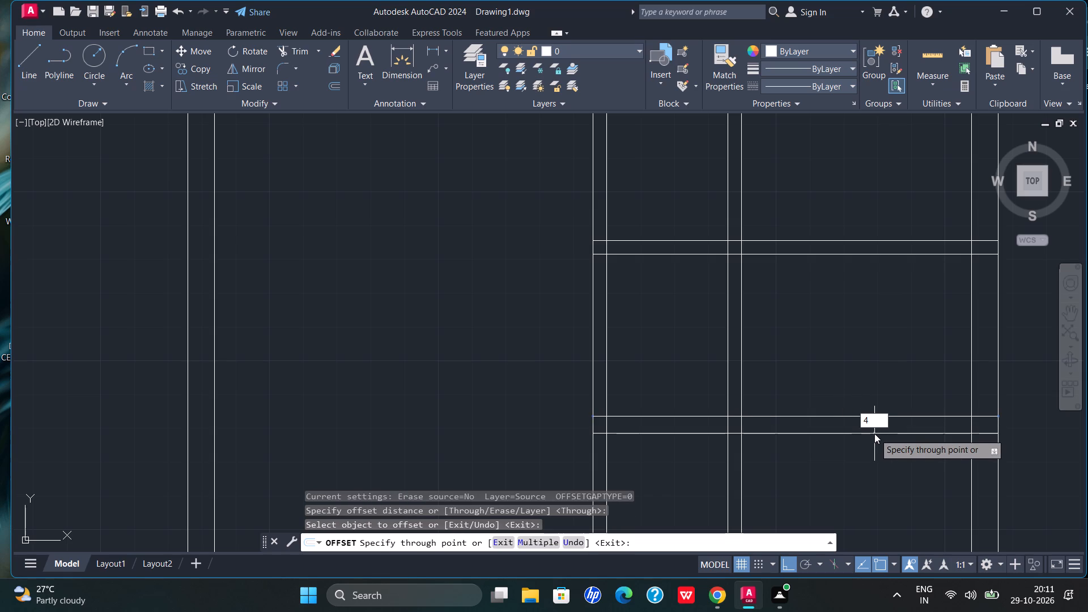
key("shift+quotedbl")
key("Return")
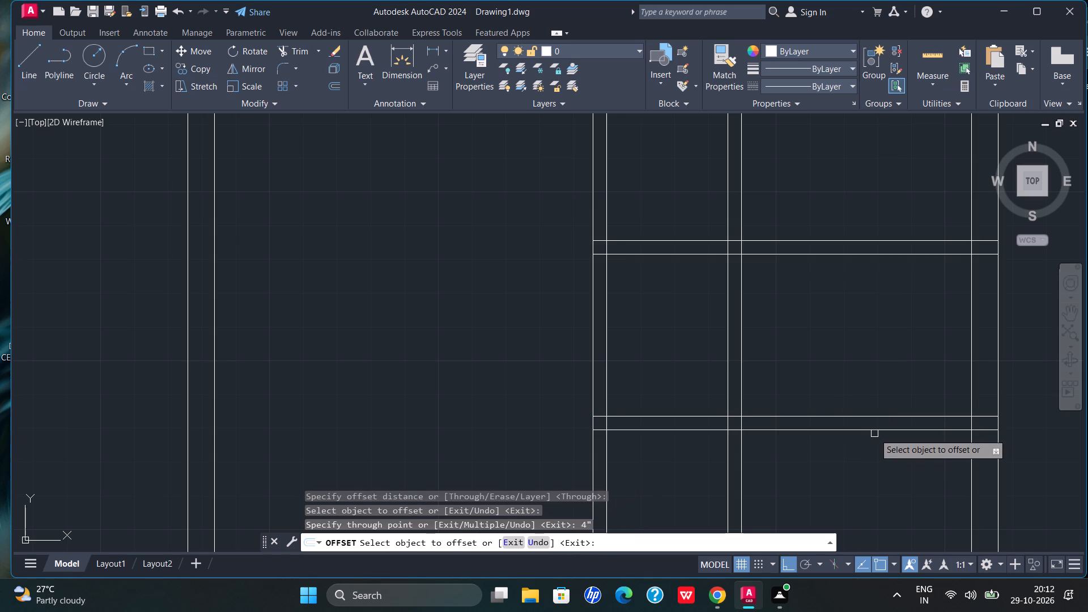
Trim the short vertical partition's lines below the second horizontal partition and above the first one on the right side.
scroll(792, 478, "down", 3)
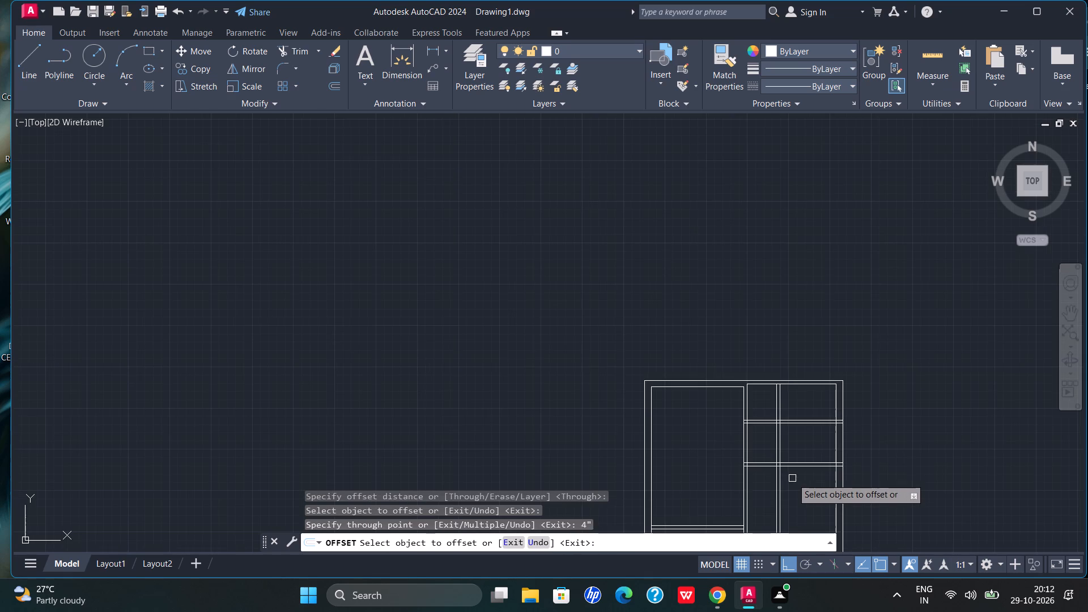
scroll(793, 467, "up", 3)
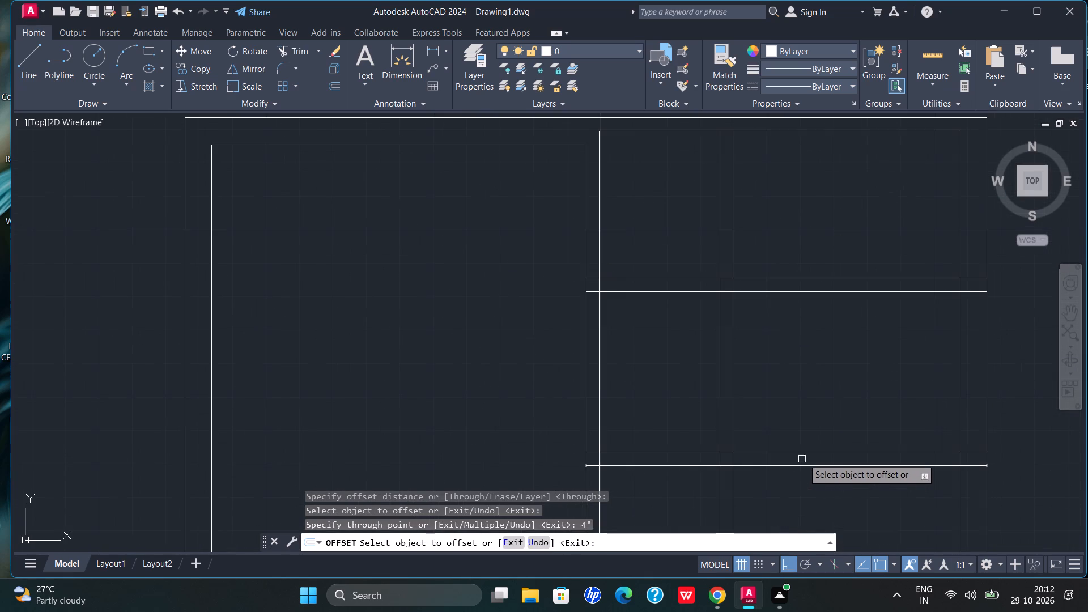
scroll(809, 312, "down", 2)
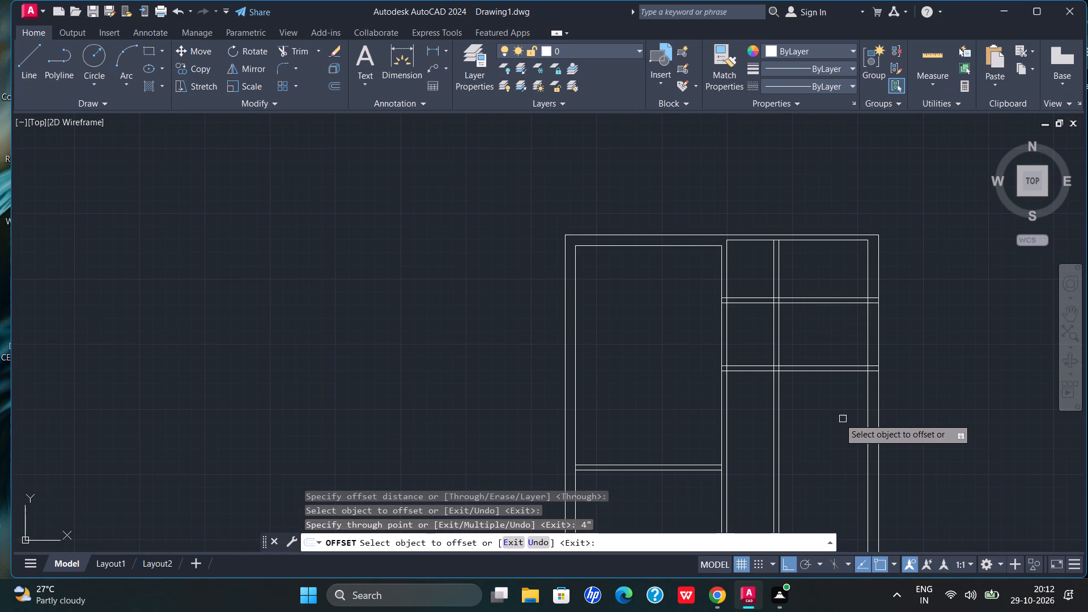
left_click_drag(812, 419, 789, 427)
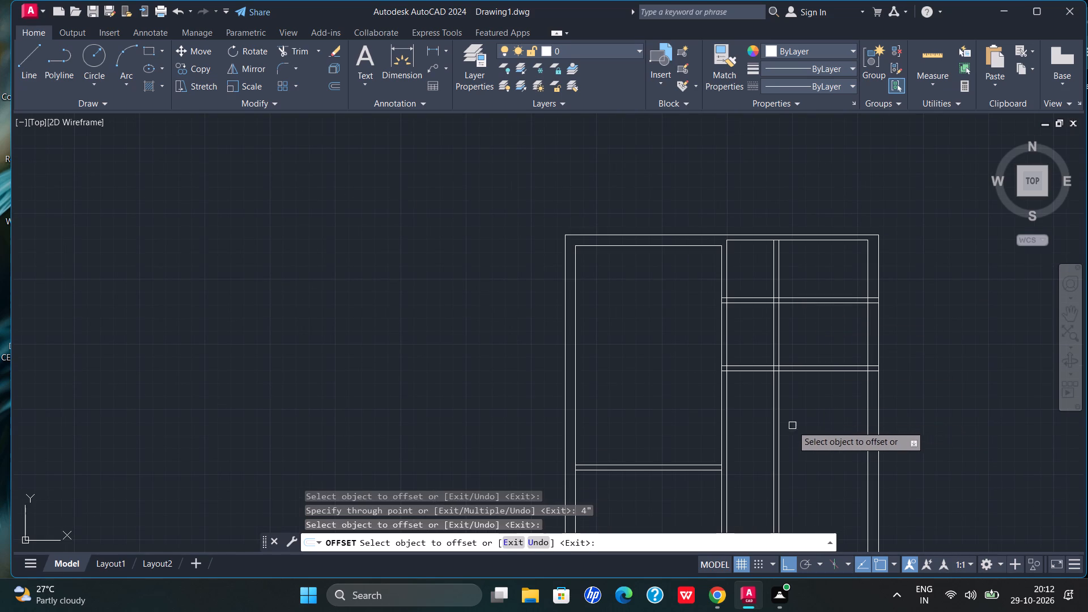
left_click_drag(789, 427, 760, 448)
left_click(292, 49)
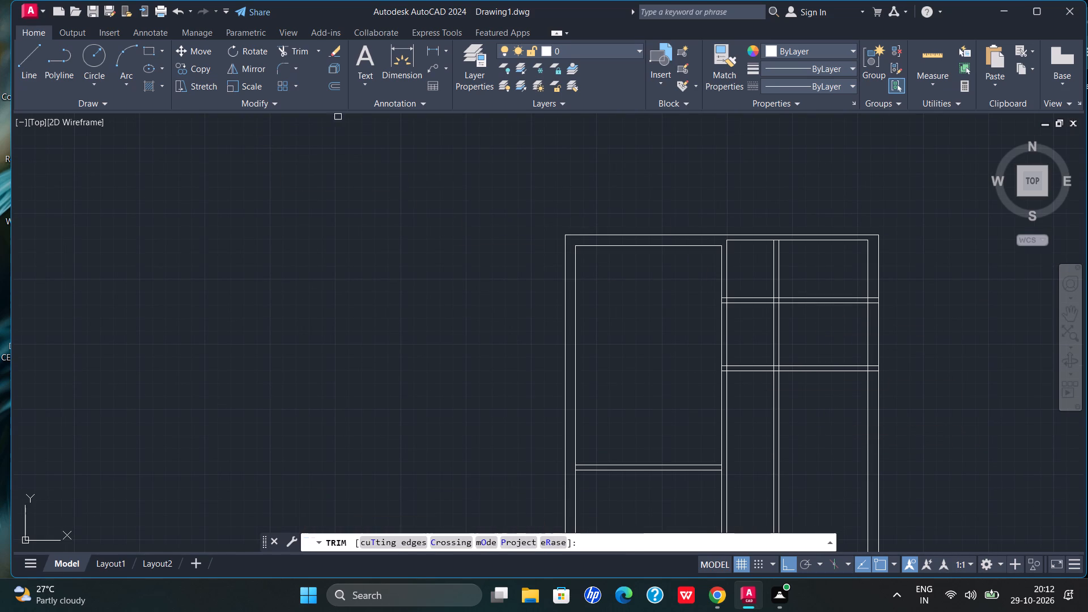
scroll(586, 280, "down", 1)
scroll(745, 394, "up", 1)
left_click_drag(704, 356, 674, 391)
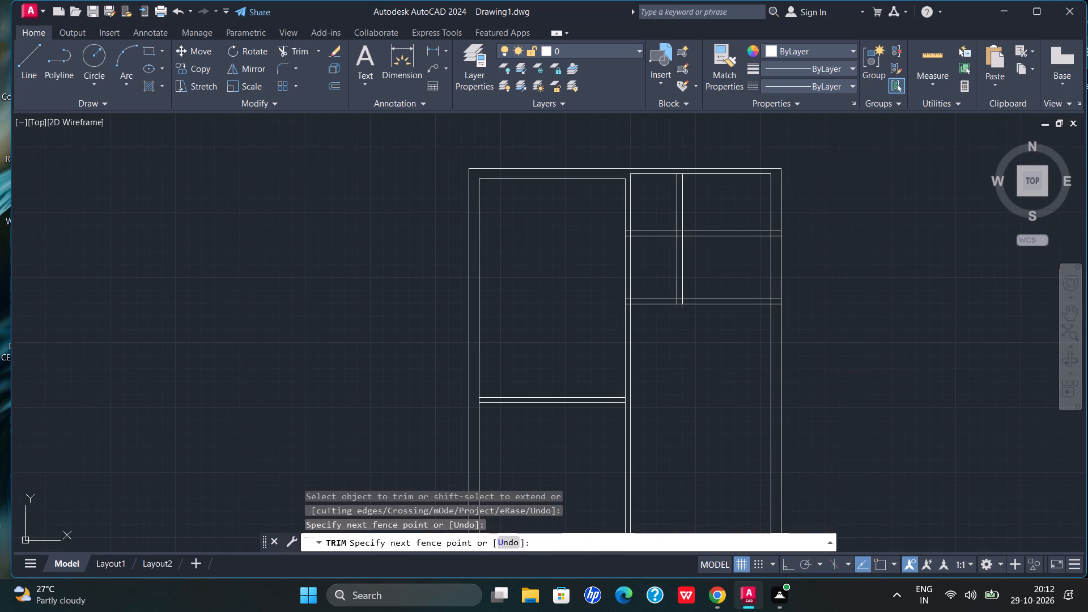
scroll(674, 383, "down", 3)
scroll(673, 398, "up", 1)
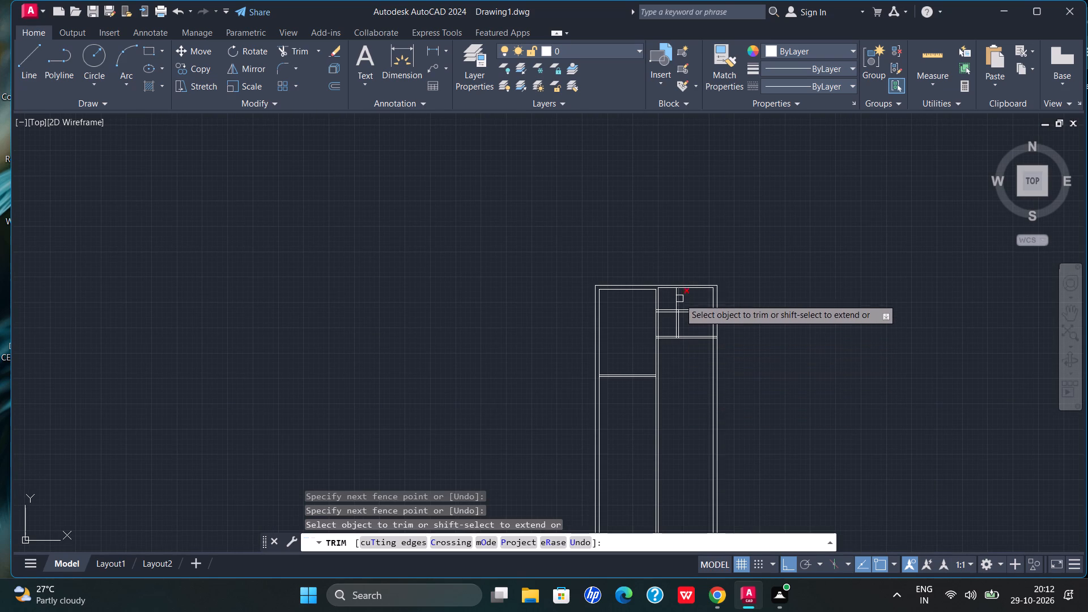
scroll(666, 292, "up", 3)
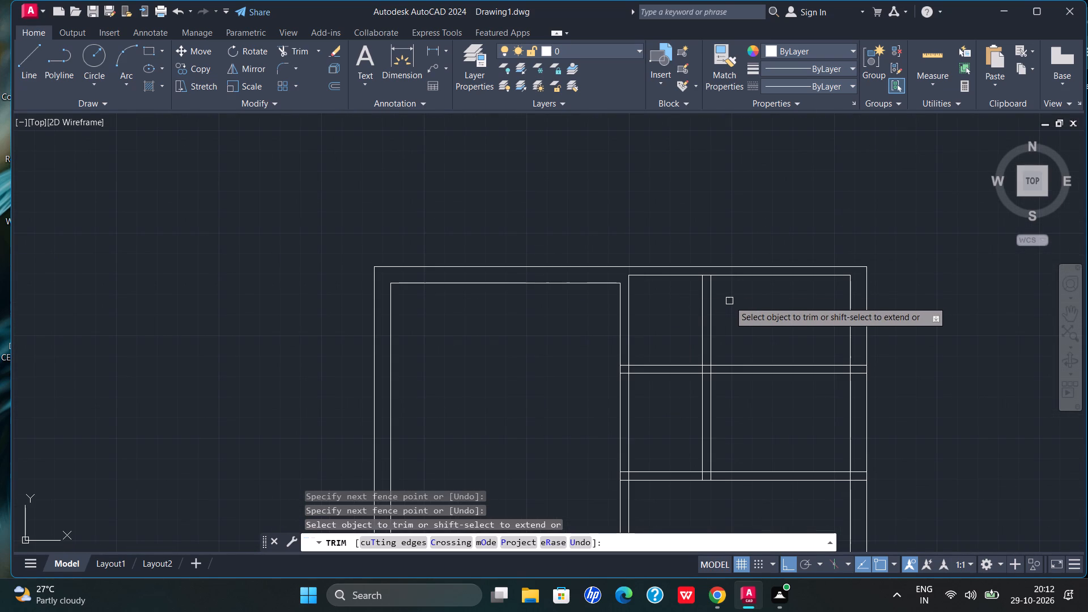
left_click_drag(729, 301, 694, 326)
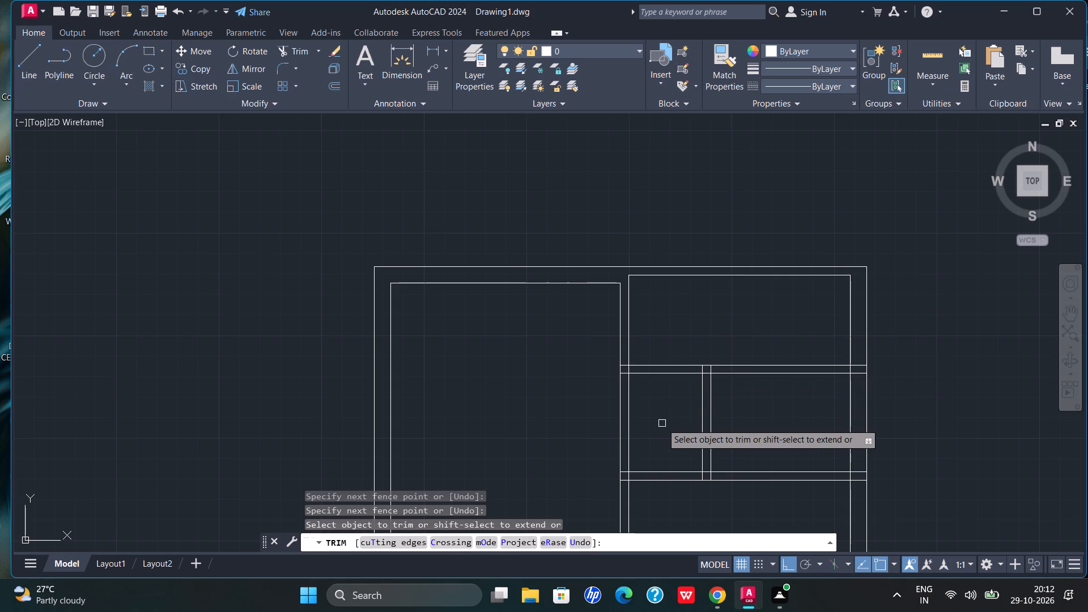
Trim the crossing lines where the upper right-side horizontal partition meets the short vertical partition and the long central partition.
scroll(696, 368, "up", 3)
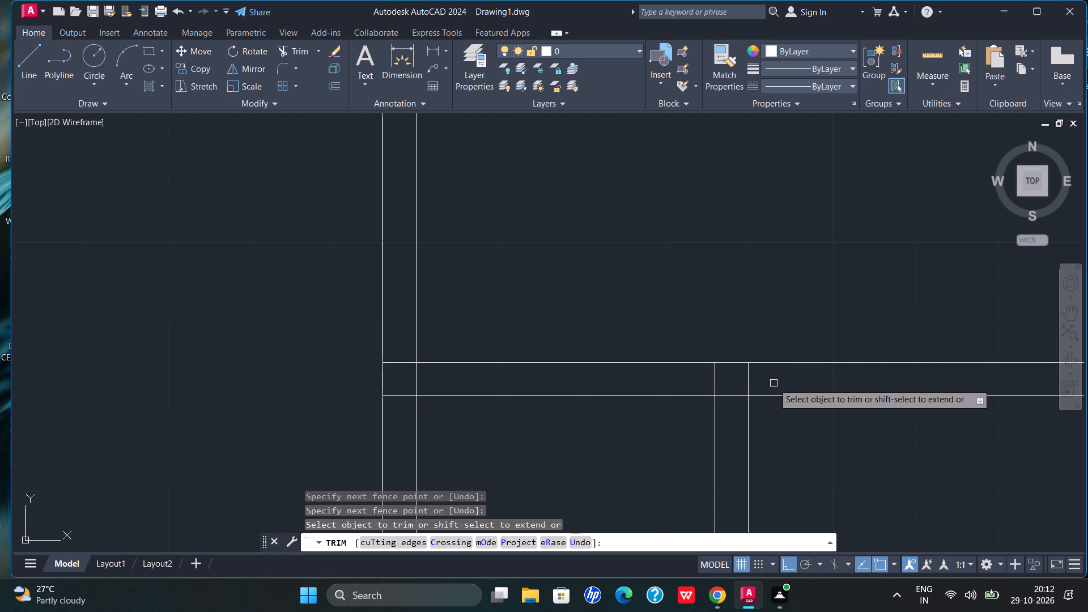
left_click_drag(762, 385, 717, 391)
left_click_drag(722, 385, 728, 412)
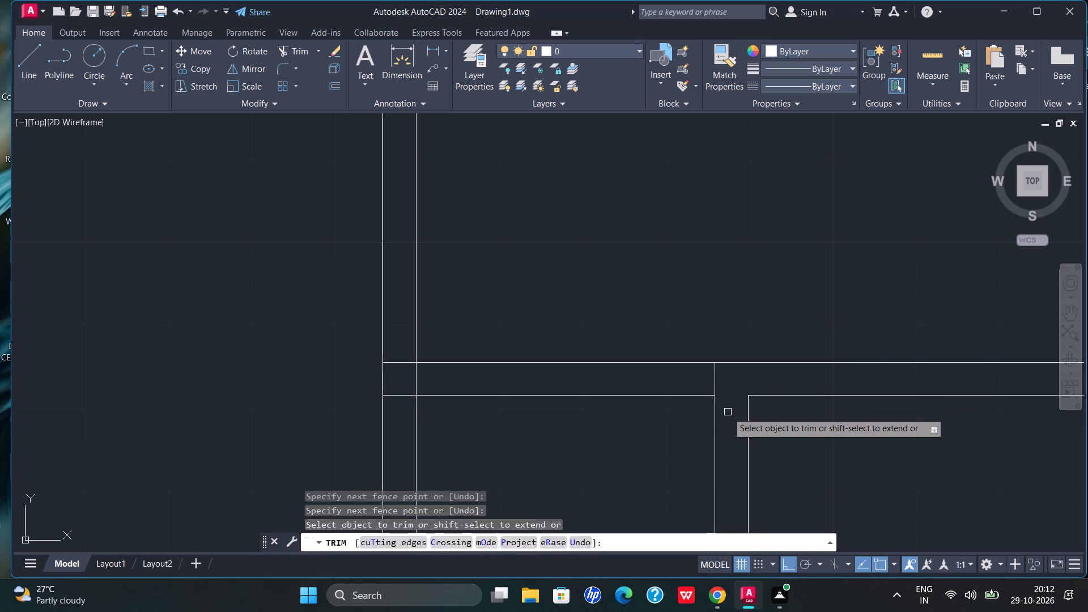
left_click_drag(726, 386, 700, 381)
scroll(684, 389, "down", 2)
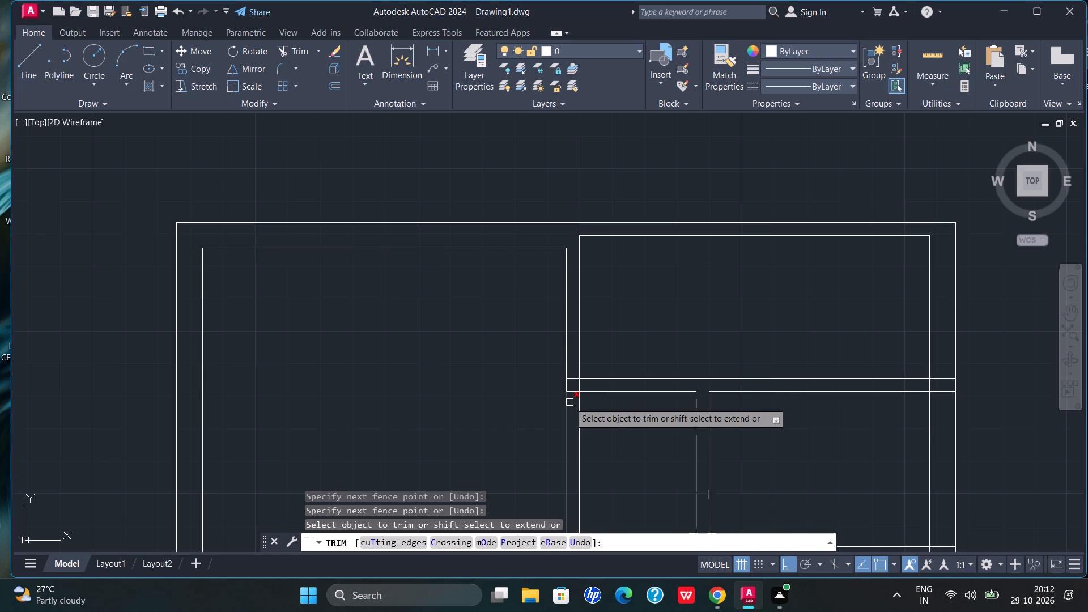
scroll(572, 401, "up", 2)
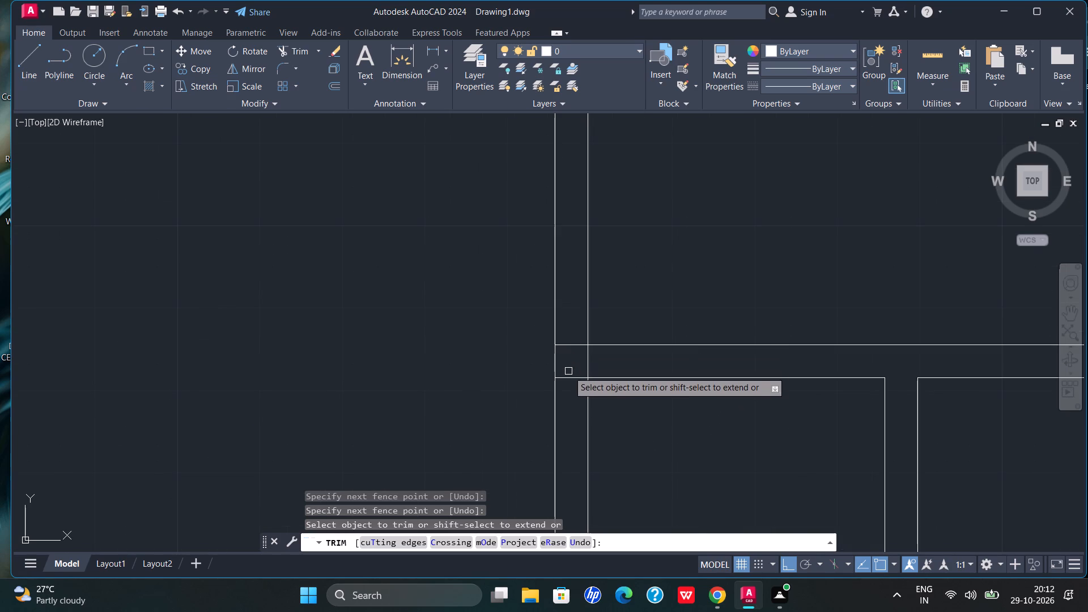
left_click_drag(596, 363, 569, 391)
scroll(573, 389, "down", 2)
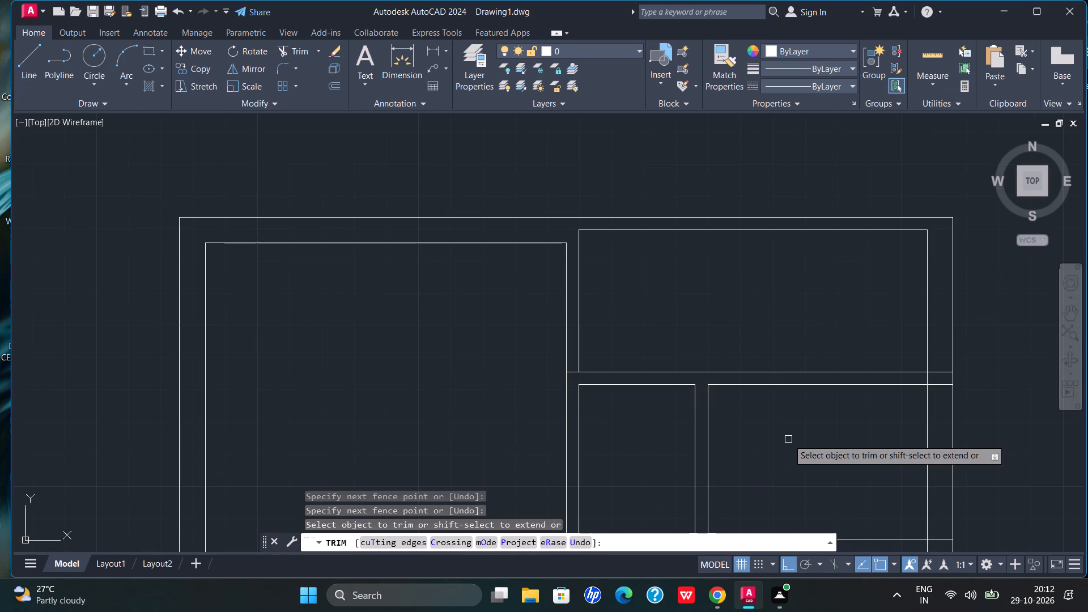
scroll(788, 436, "down", 3)
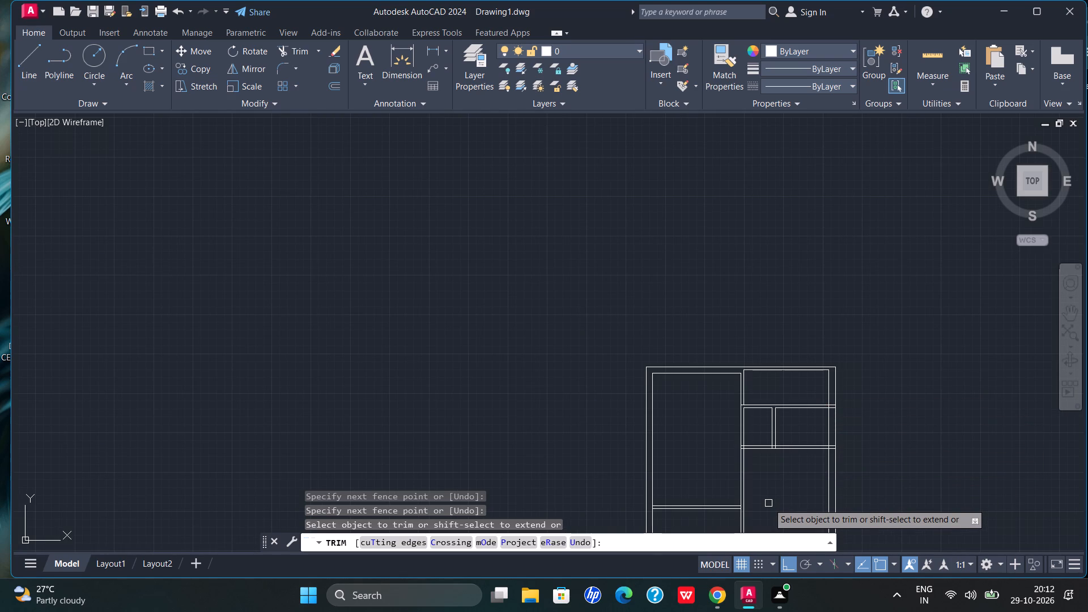
key("Escape")
key("Escape")
Offset the lower line of the right side's second horizontal partition downward by 13'4".
type("og")
key("BackSpace")
key("f")
key("Return")
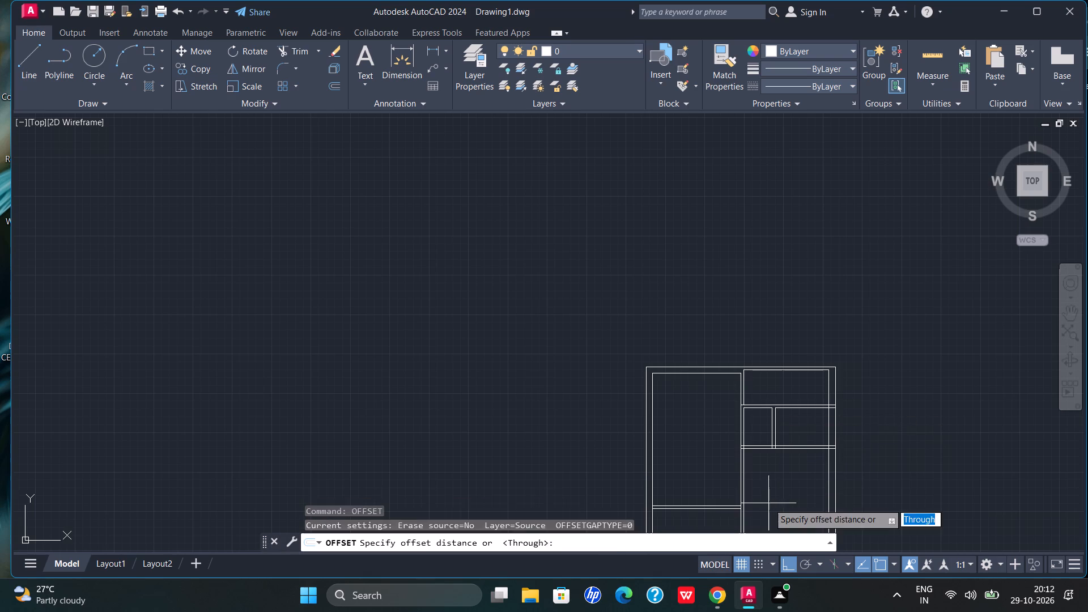
key("Return")
scroll(759, 431, "down", 2)
scroll(784, 441, "up", 3)
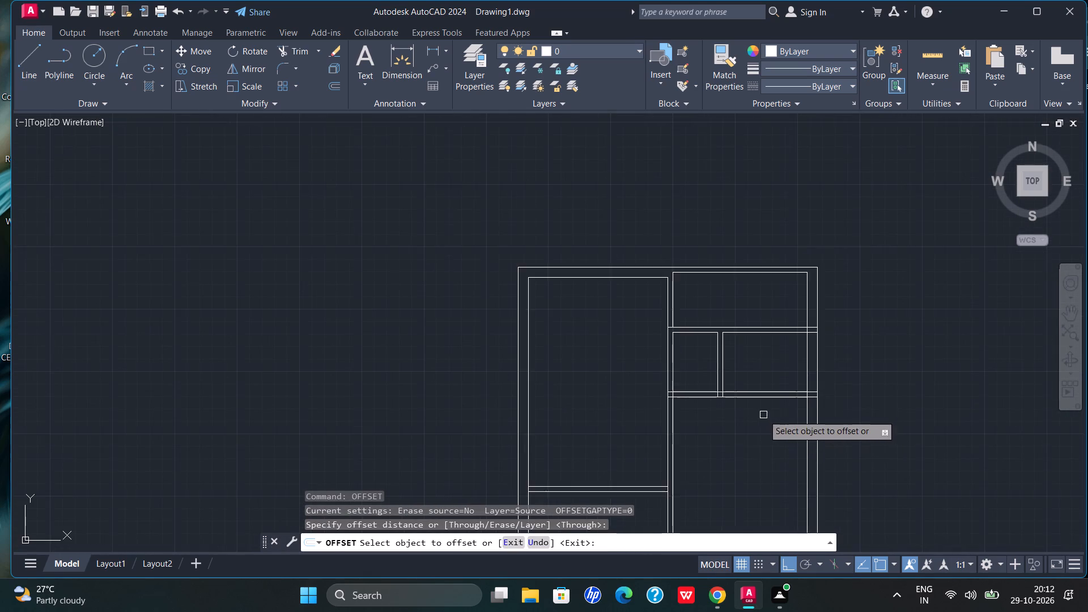
scroll(763, 415, "up", 2)
left_click(746, 376)
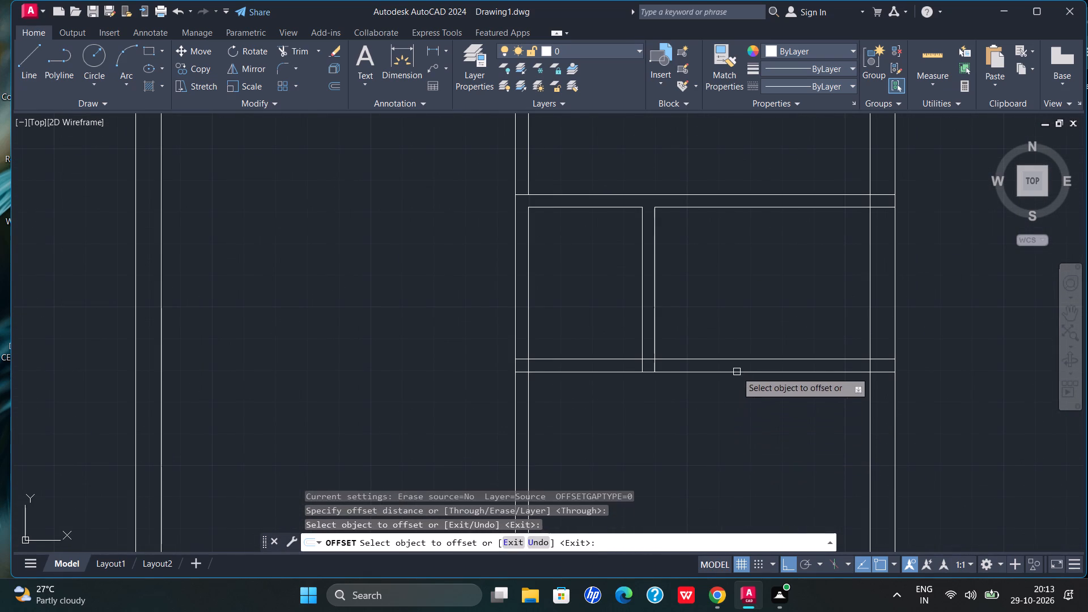
left_click(737, 371)
type("13'4")
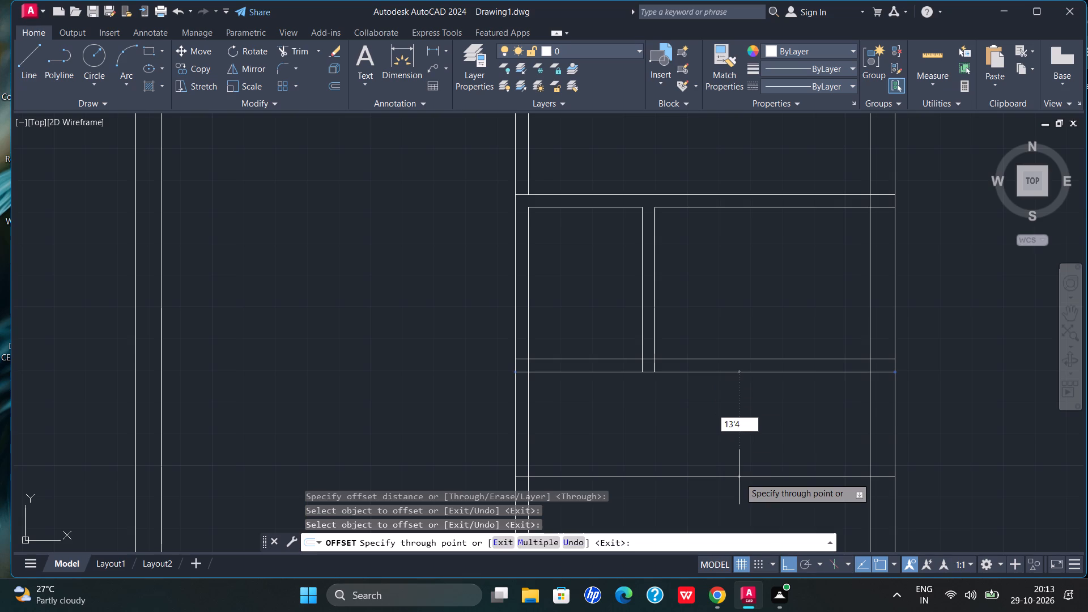
key("shift+quotedbl")
key("Return")
Offset the lowest horizontal line on the right side downward by 4" to form a third horizontal partition.
scroll(772, 334, "down", 4)
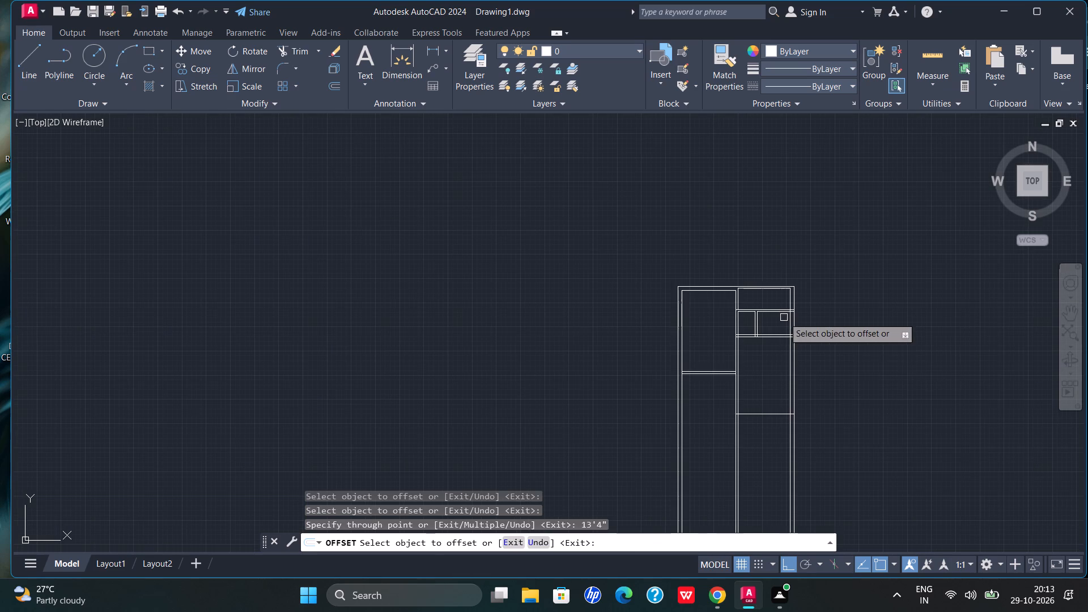
scroll(761, 418, "up", 2)
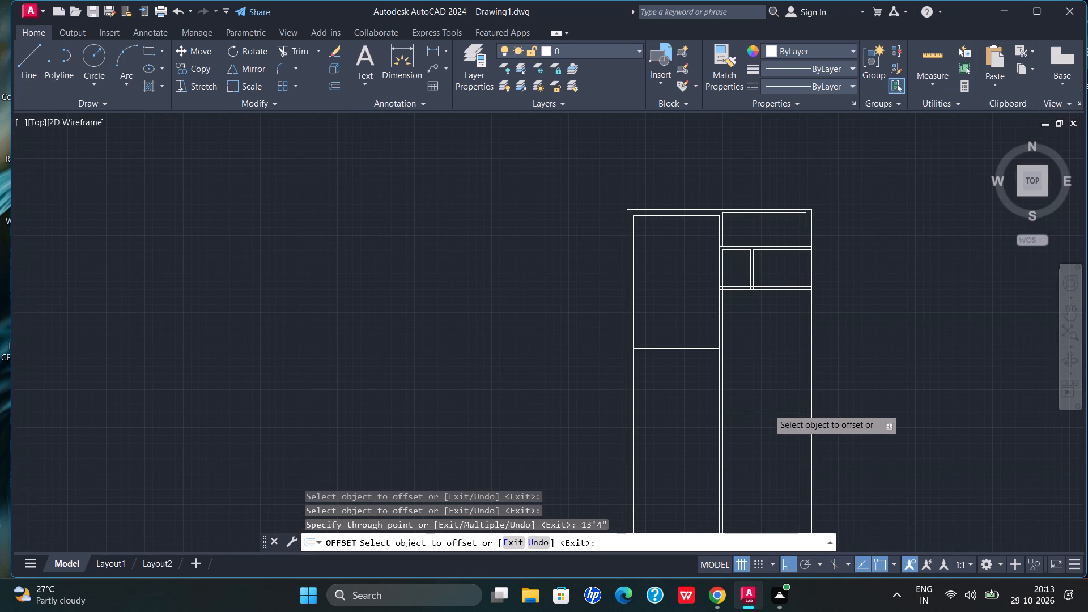
scroll(768, 409, "up", 1)
left_click(769, 424)
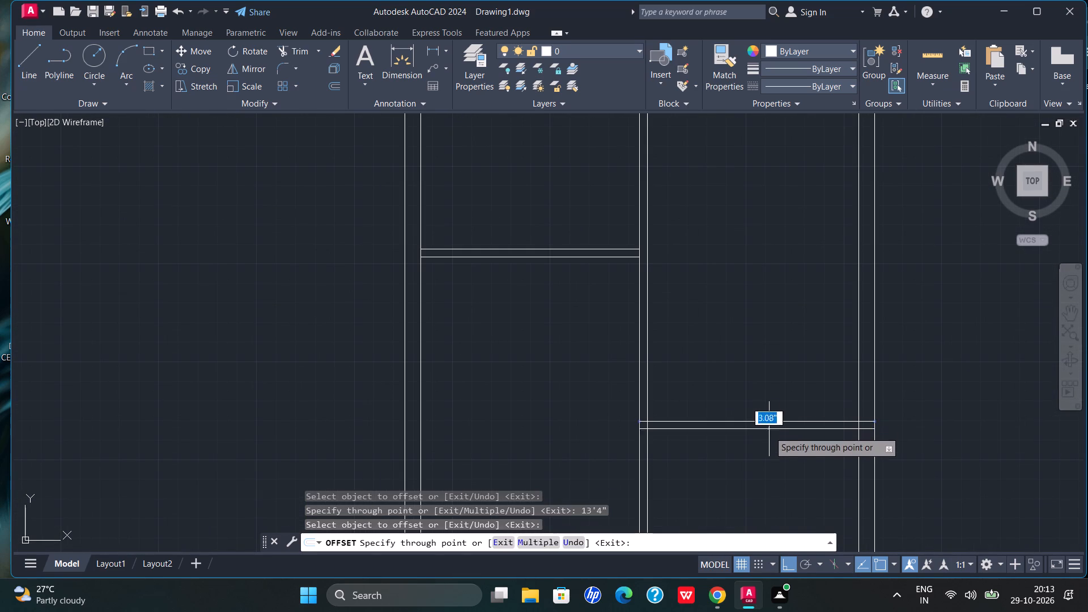
key("4")
key("shift+quotedbl")
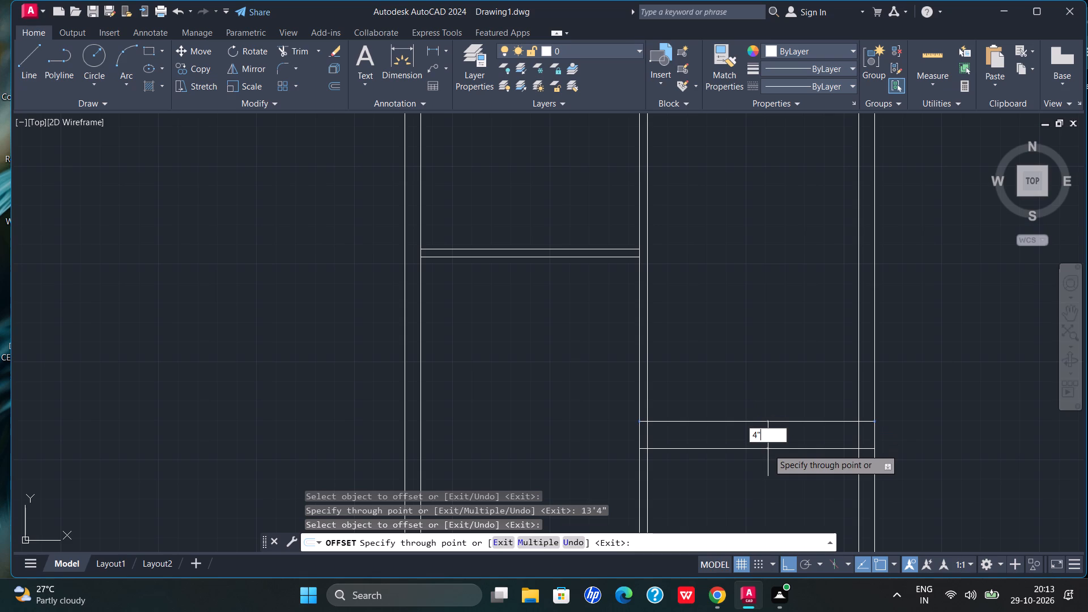
key("Return")
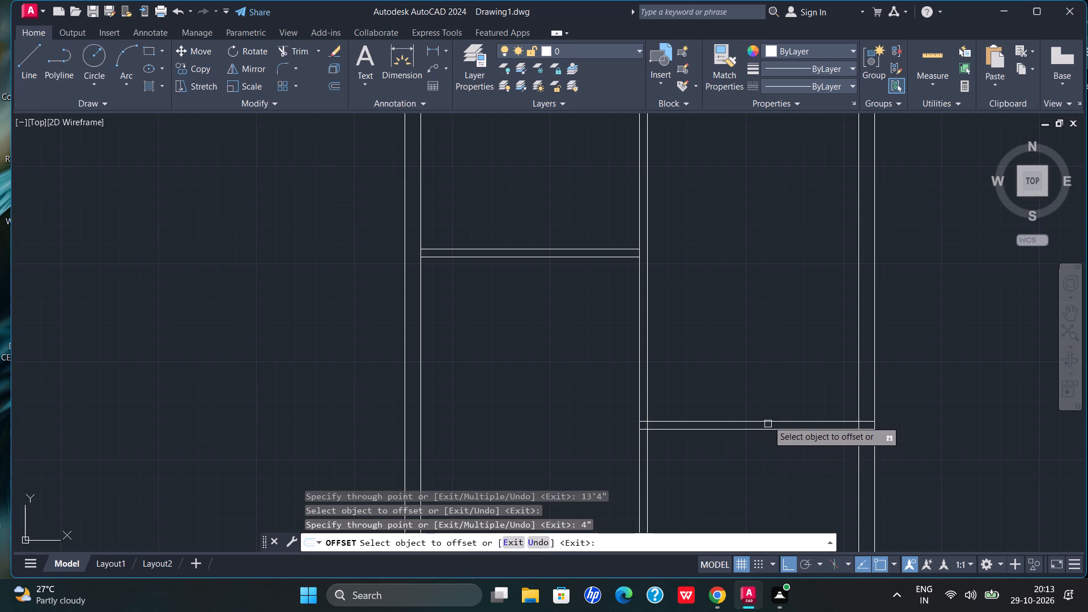
Offset the lower line of the right side's third horizontal partition downward by 9'4".
scroll(753, 303, "down", 3)
scroll(753, 341, "up", 4)
left_click(750, 308)
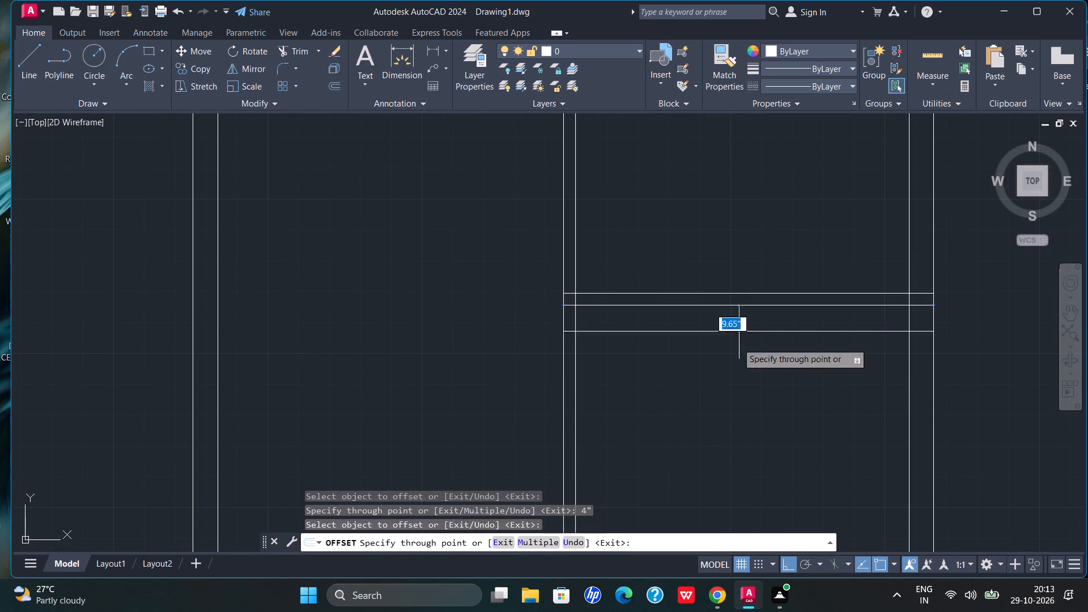
type("9'4")
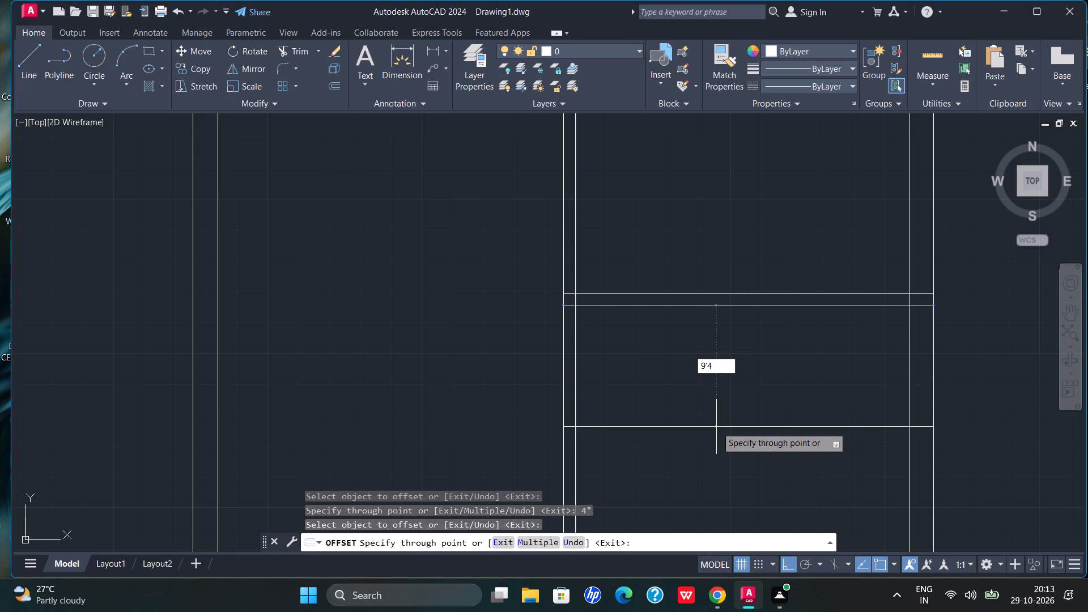
key("shift+quotedbl")
key("Return")
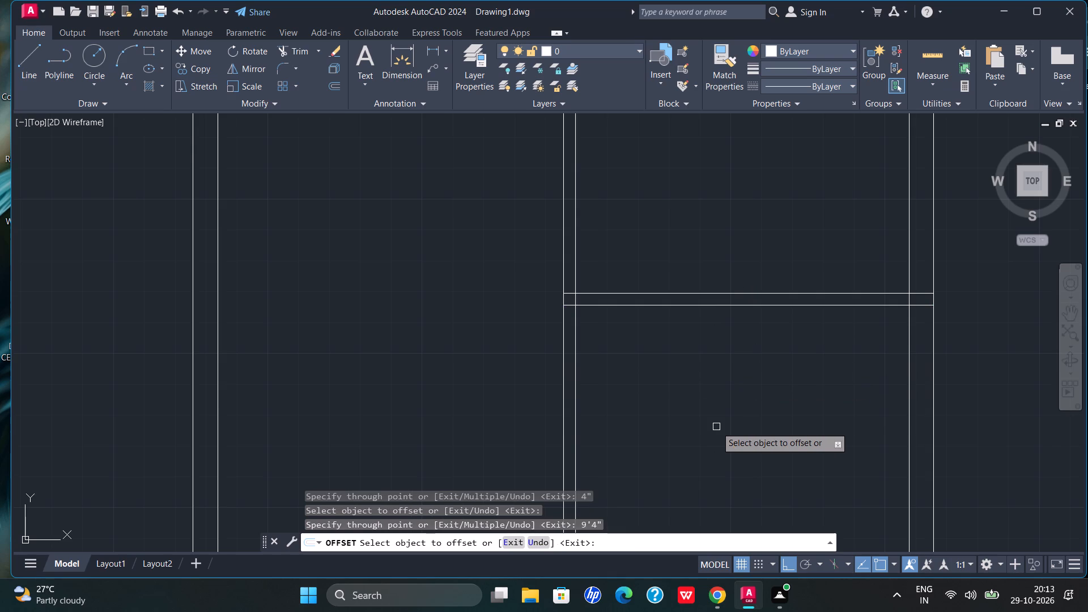
Offset the lowest horizontal line on the right side downward by 4" to form a fourth horizontal partition.
scroll(737, 381, "down", 4)
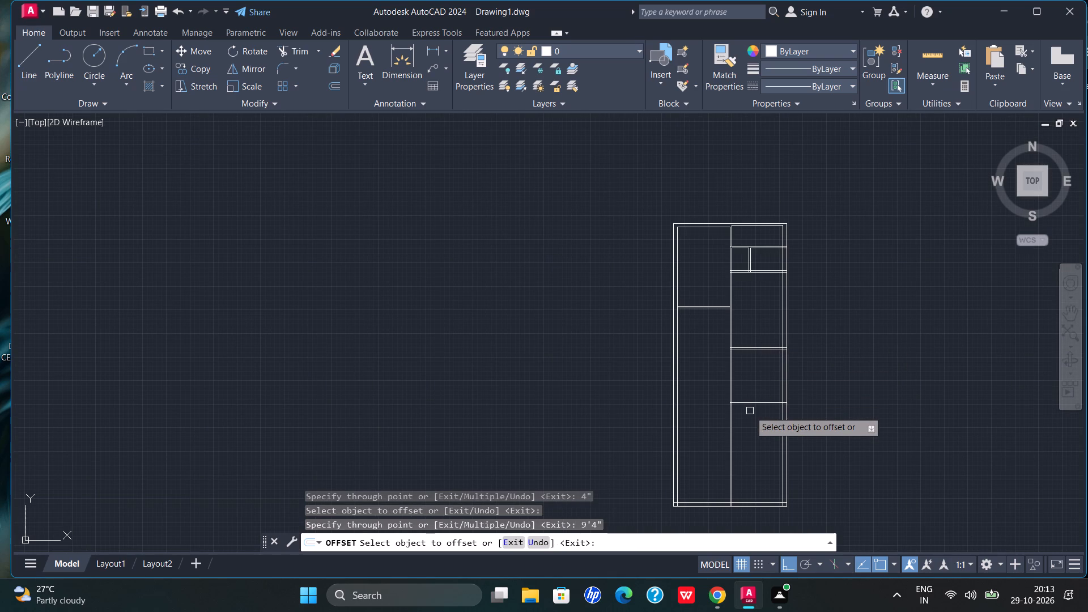
scroll(750, 411, "up", 3)
left_click(751, 379)
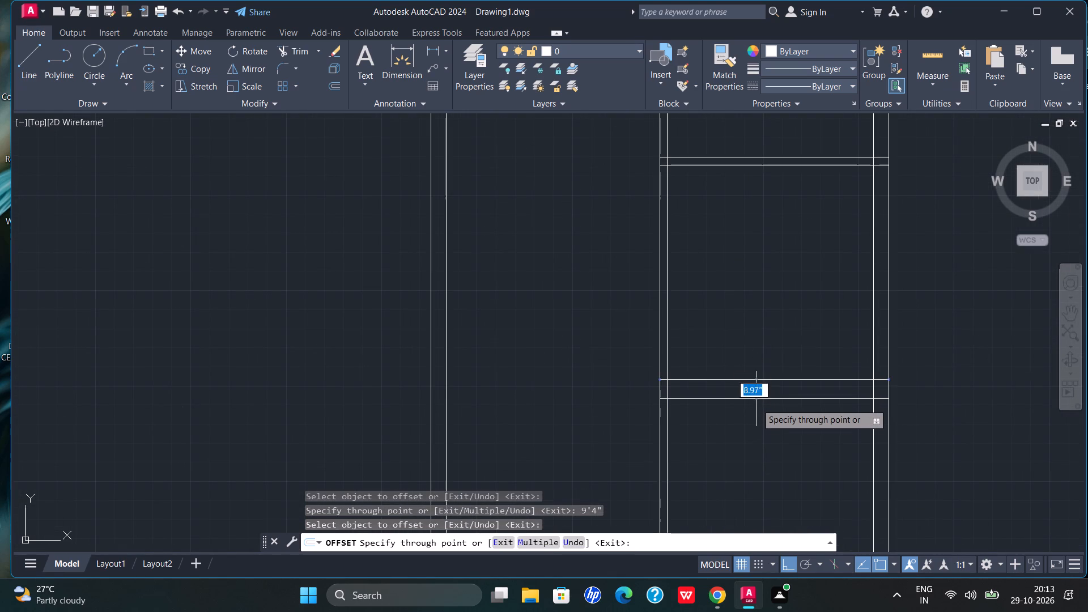
key("4")
key("shift+quotedbl")
key("Return")
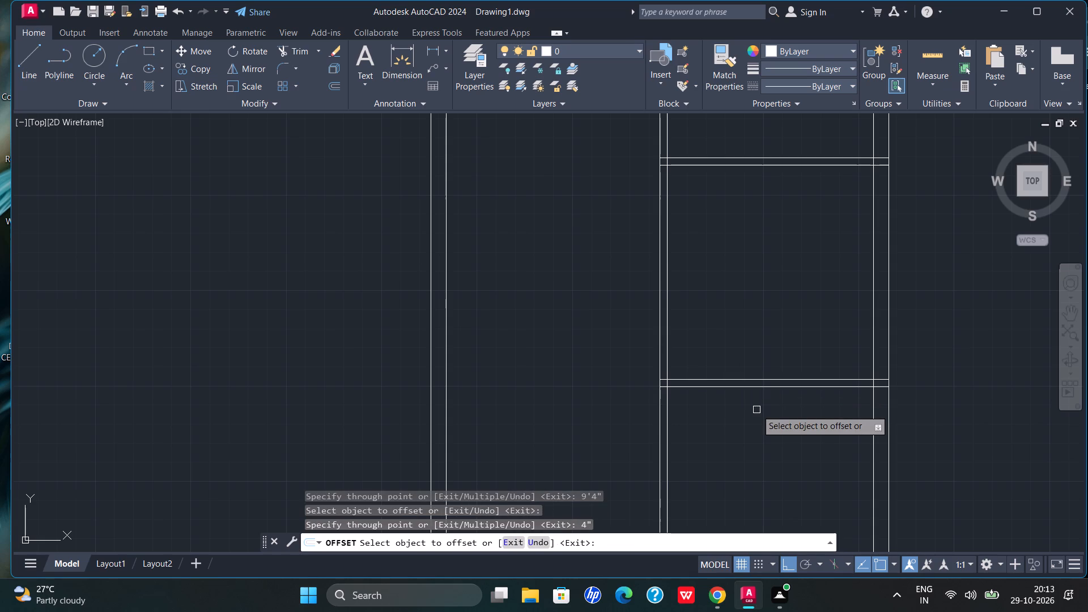
Offset the lower line of the right side's fourth horizontal partition downward by 11'4".
scroll(780, 347, "down", 2)
scroll(787, 364, "up", 2)
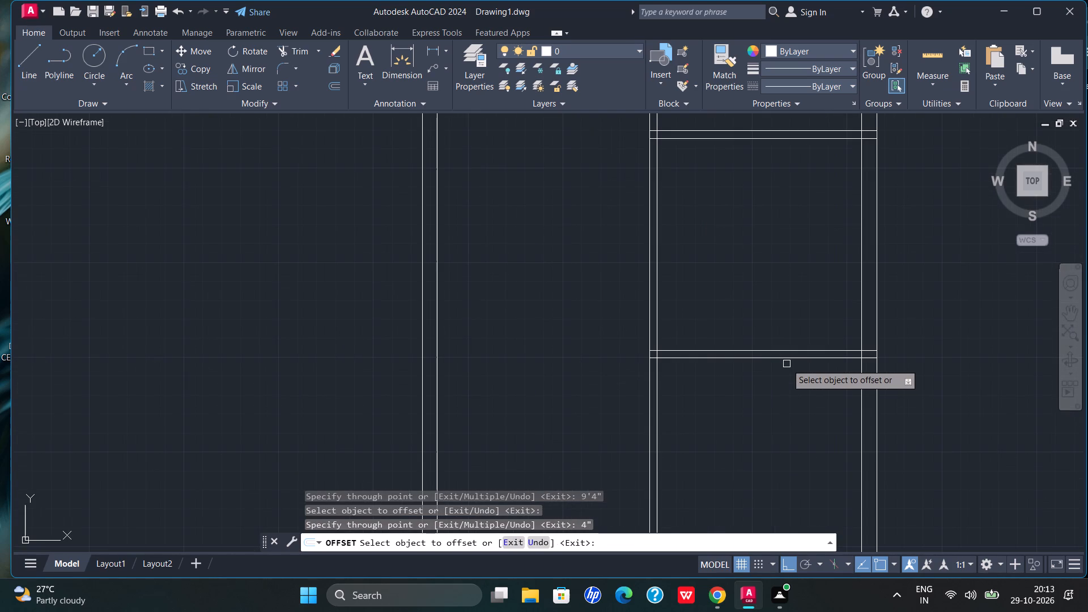
left_click(788, 360)
type("11'/")
key("BackSpace")
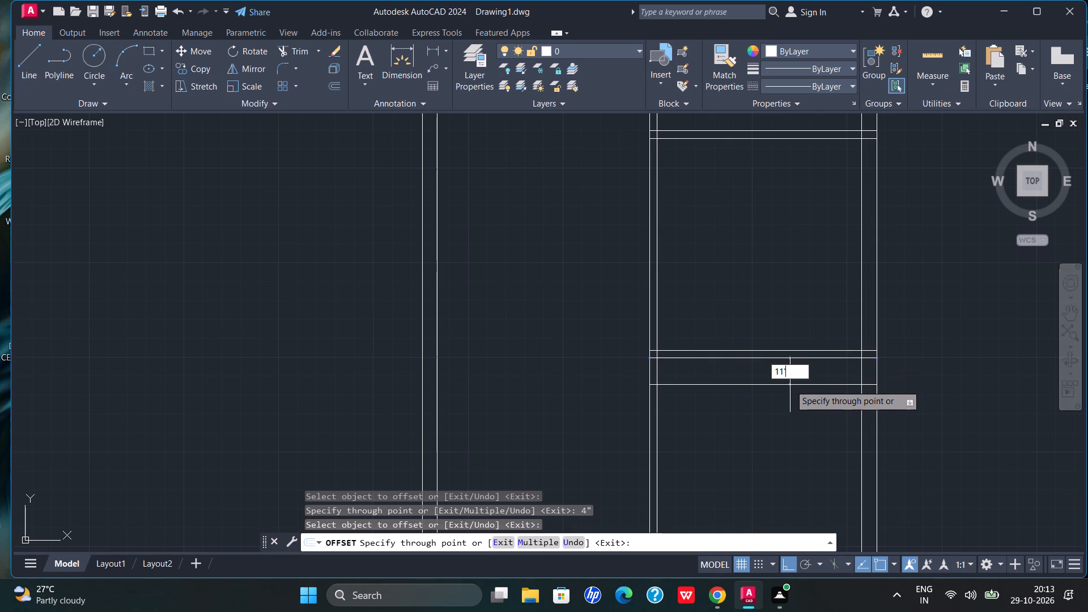
key("4")
key("shift+quotedbl")
key("Return")
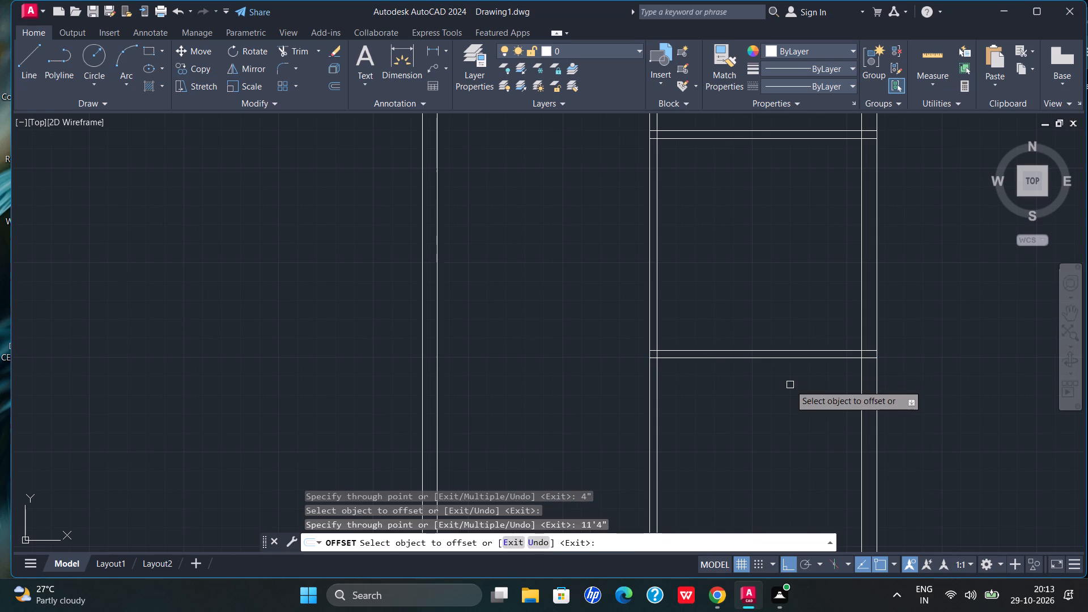
scroll(790, 384, "down", 3)
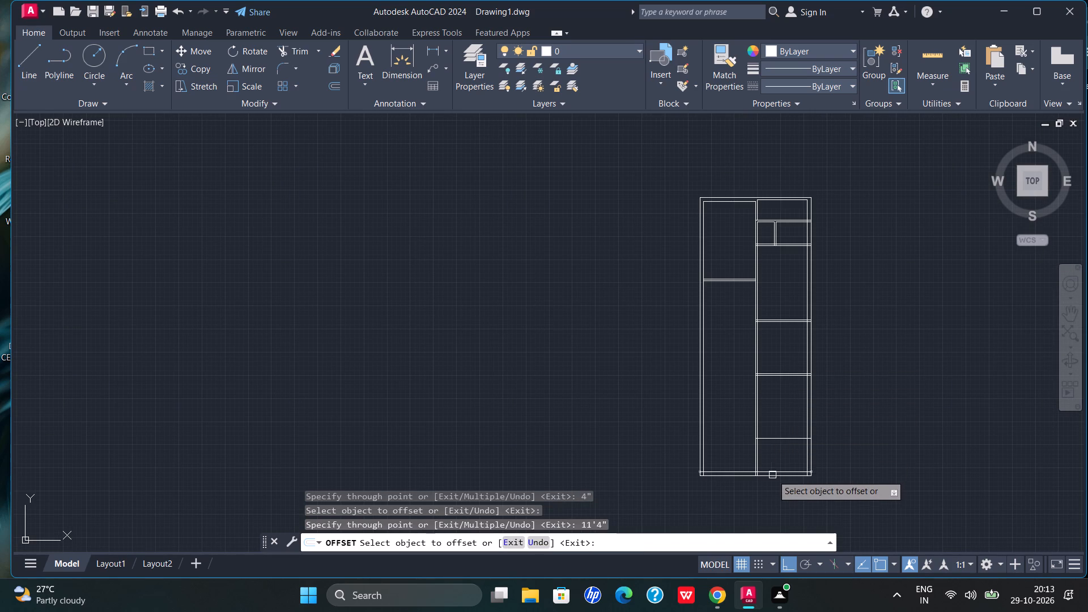
scroll(770, 458, "up", 2)
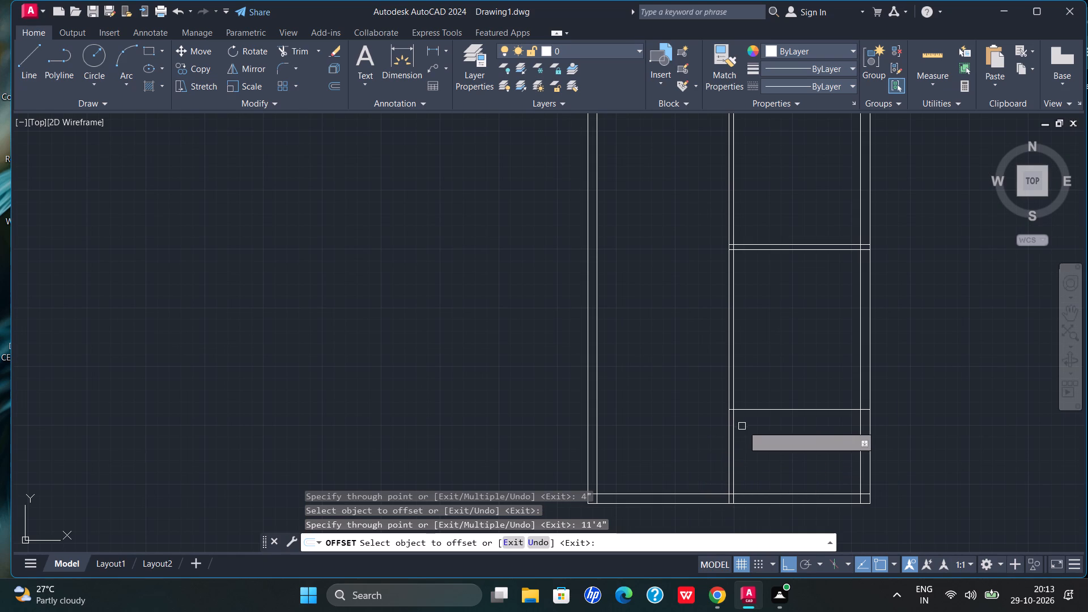
Offset the lowest horizontal partition line on the right side downward by 4" to form a fifth horizontal partition.
left_click(763, 411)
key("4")
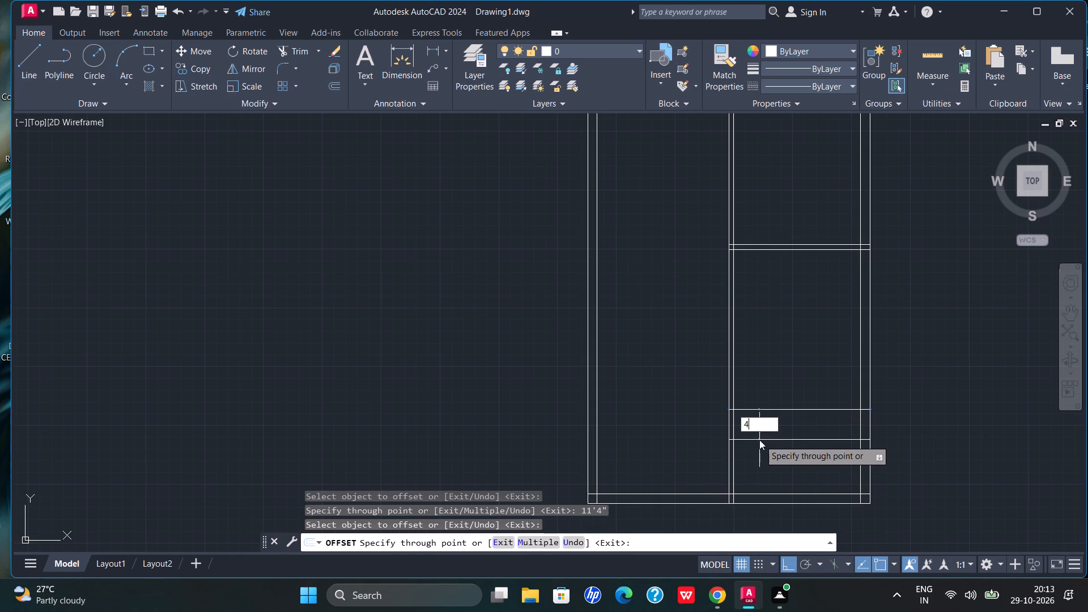
key("shift+quotedbl")
key("Return")
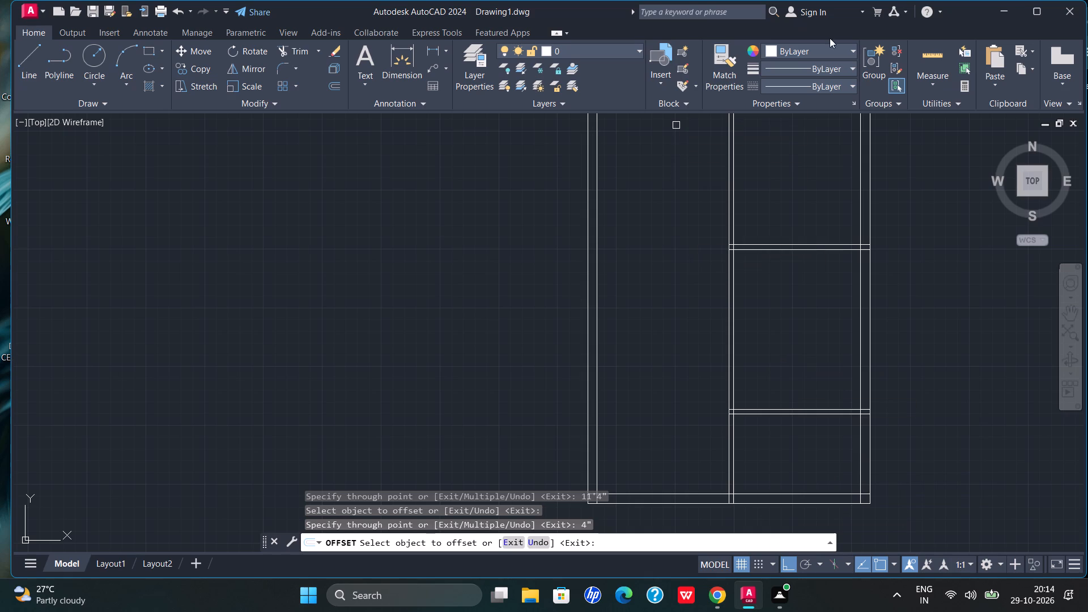
Measure the width and height of the lowest room on the right side.
left_click(938, 63)
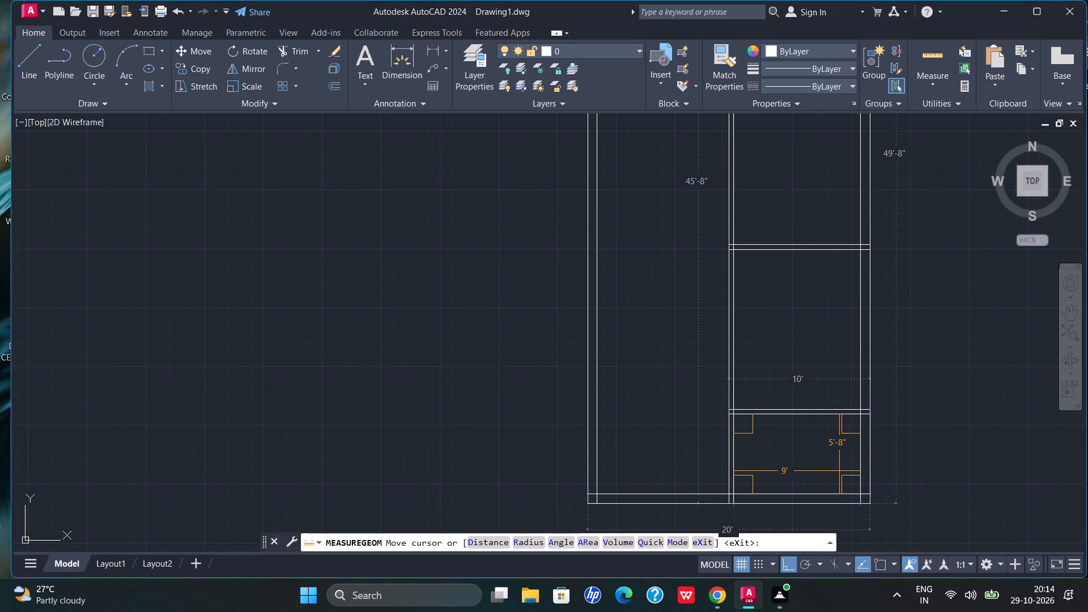
key("Escape")
key("Escape")
key("Escape")
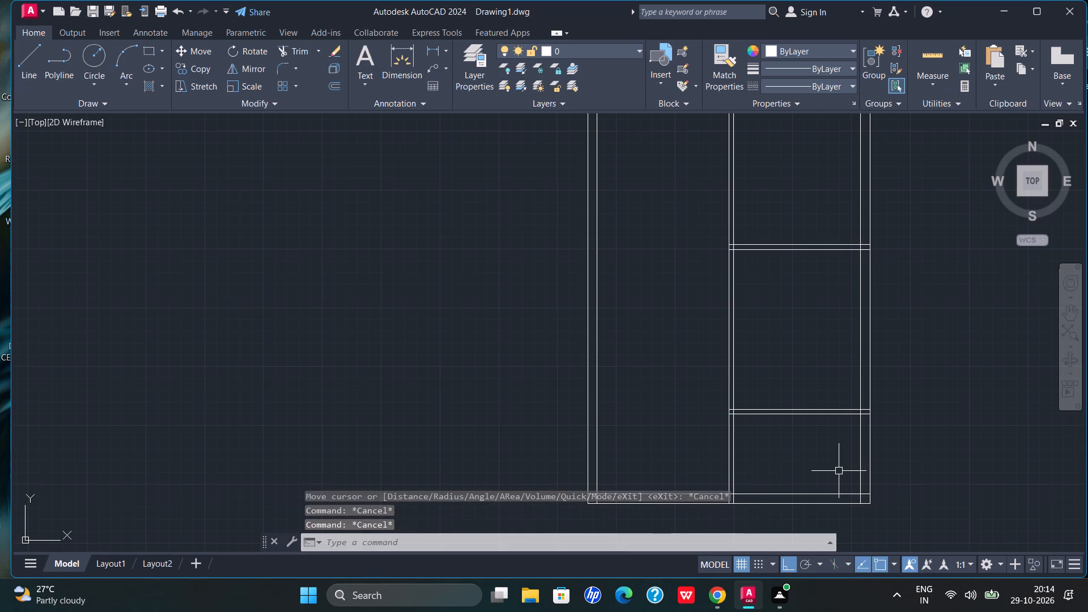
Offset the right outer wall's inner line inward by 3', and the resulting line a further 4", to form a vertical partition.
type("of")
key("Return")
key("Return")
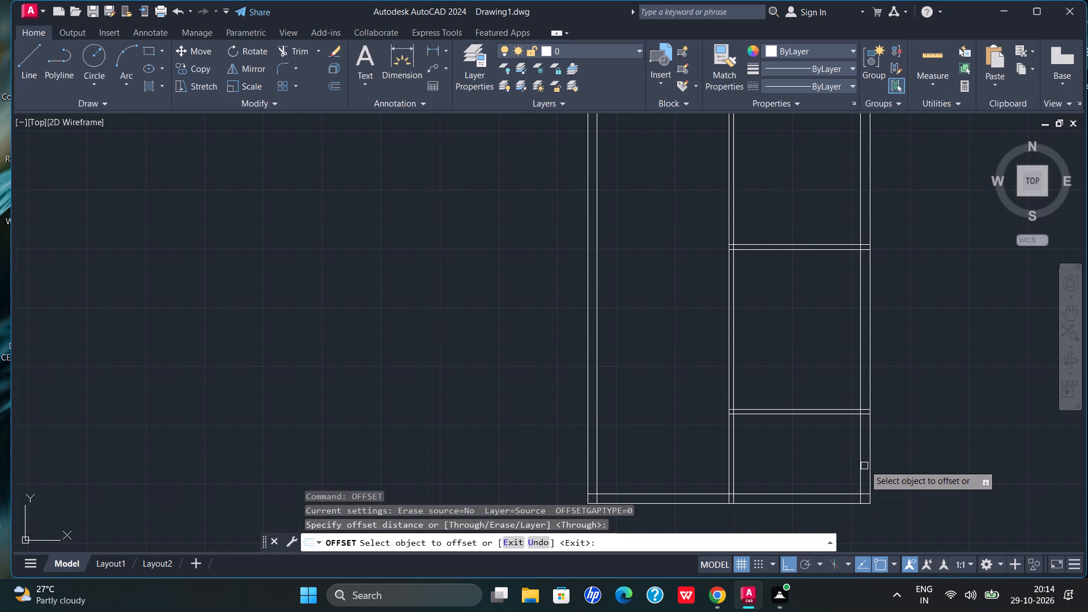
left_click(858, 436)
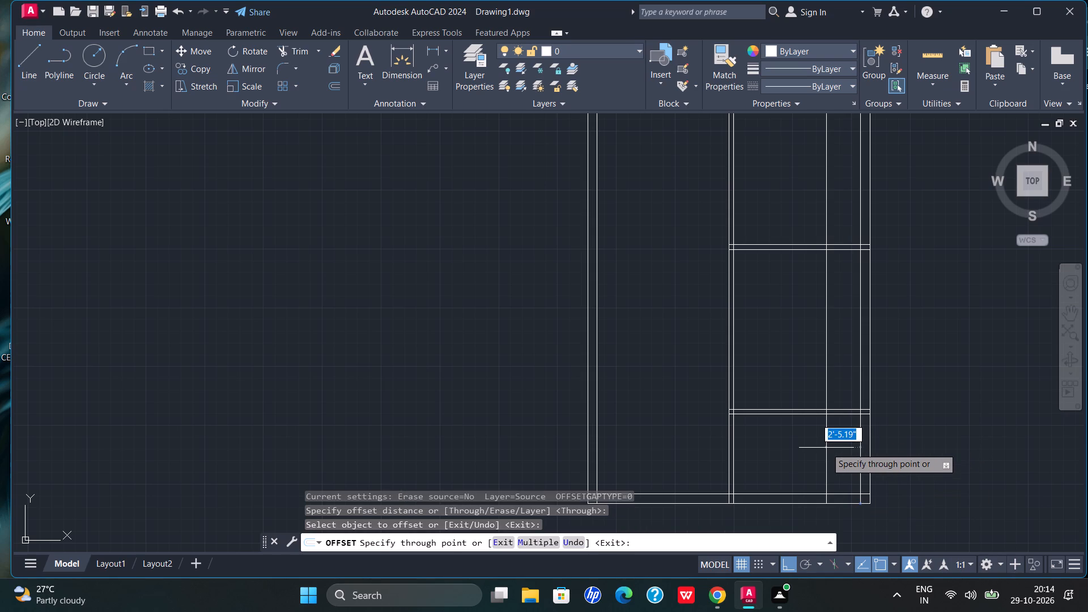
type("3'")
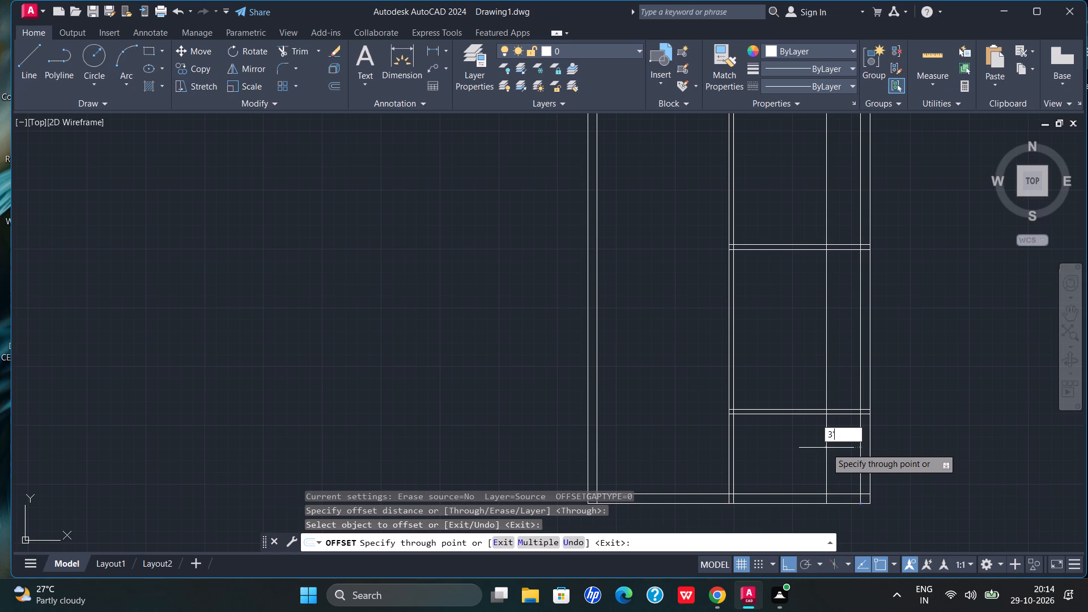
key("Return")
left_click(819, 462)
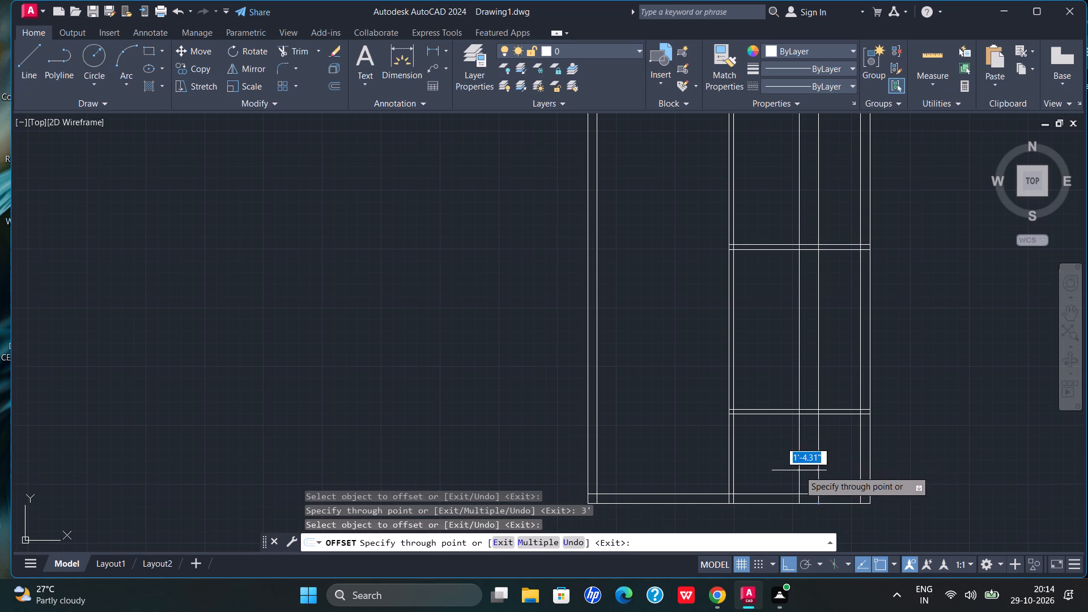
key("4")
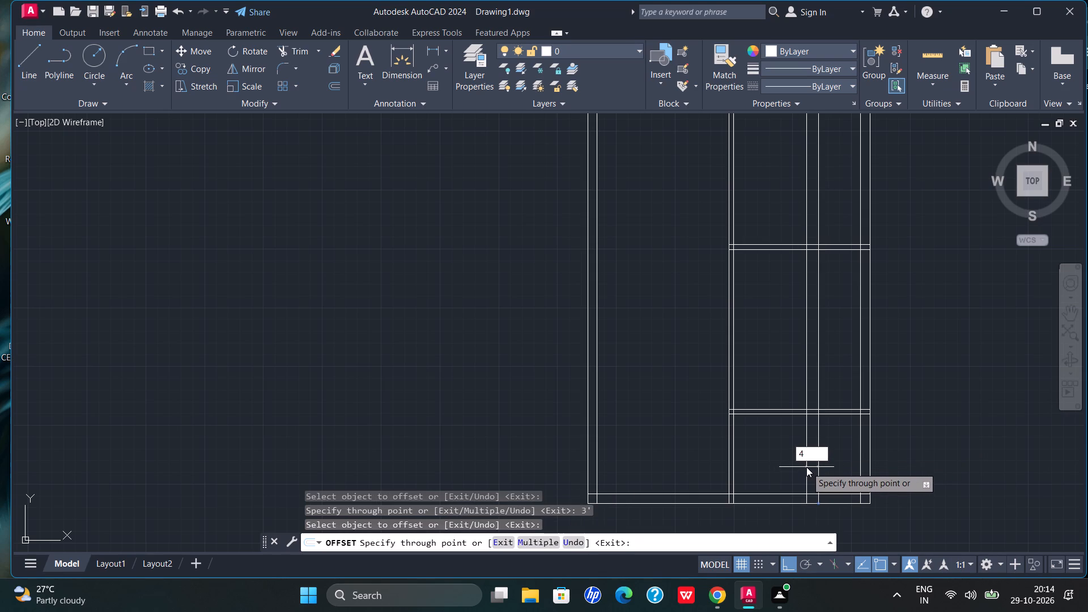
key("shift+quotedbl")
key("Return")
Trim away every segment of the bottom outer wall's inner line, including the short pieces inside the vertical partitions.
scroll(806, 467, "down", 1)
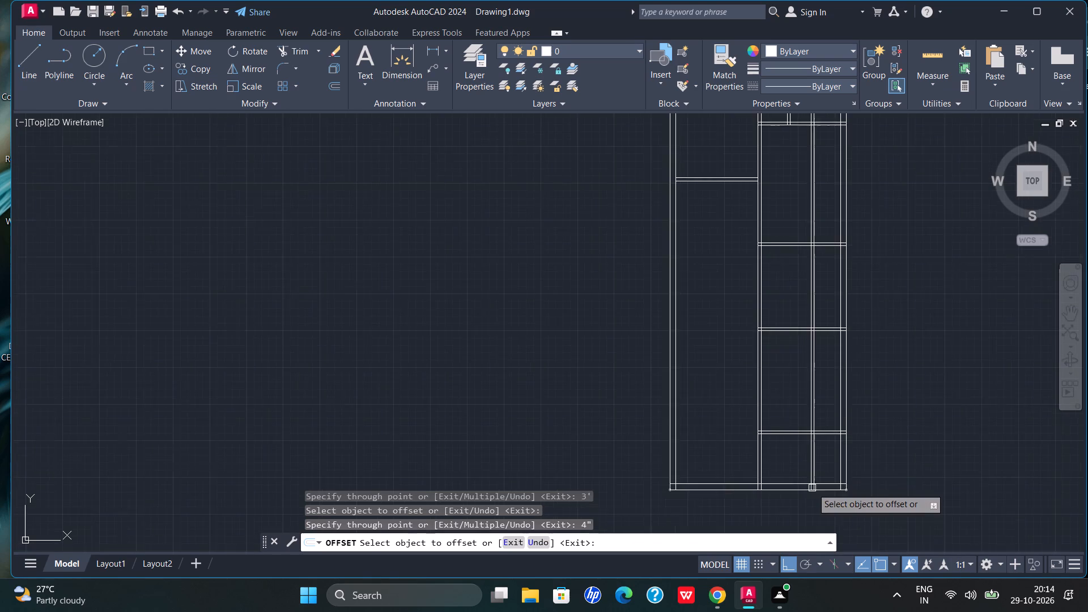
scroll(812, 488, "up", 3)
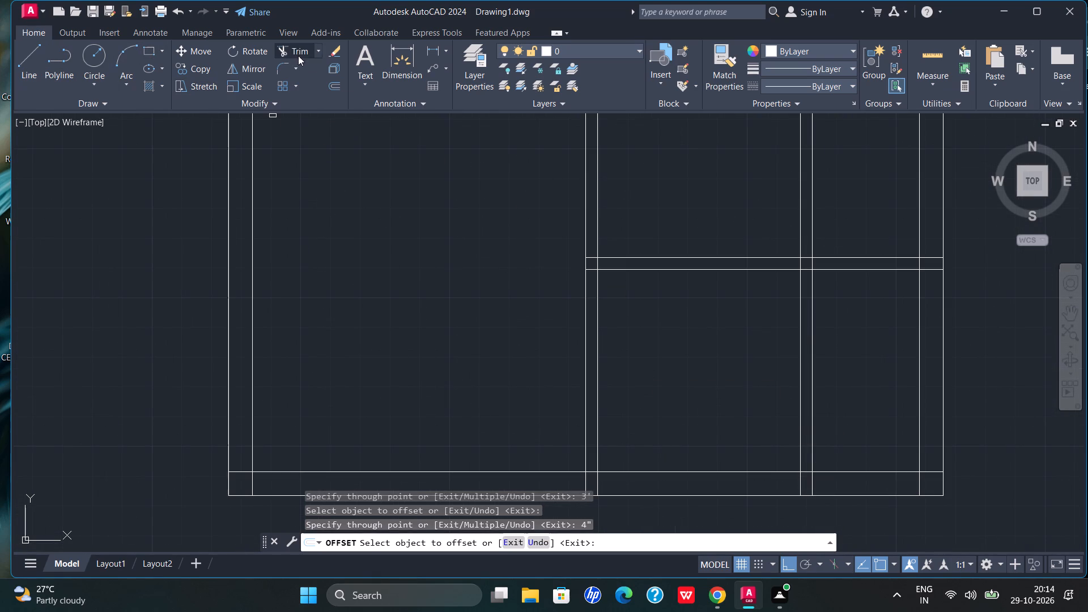
left_click(298, 53)
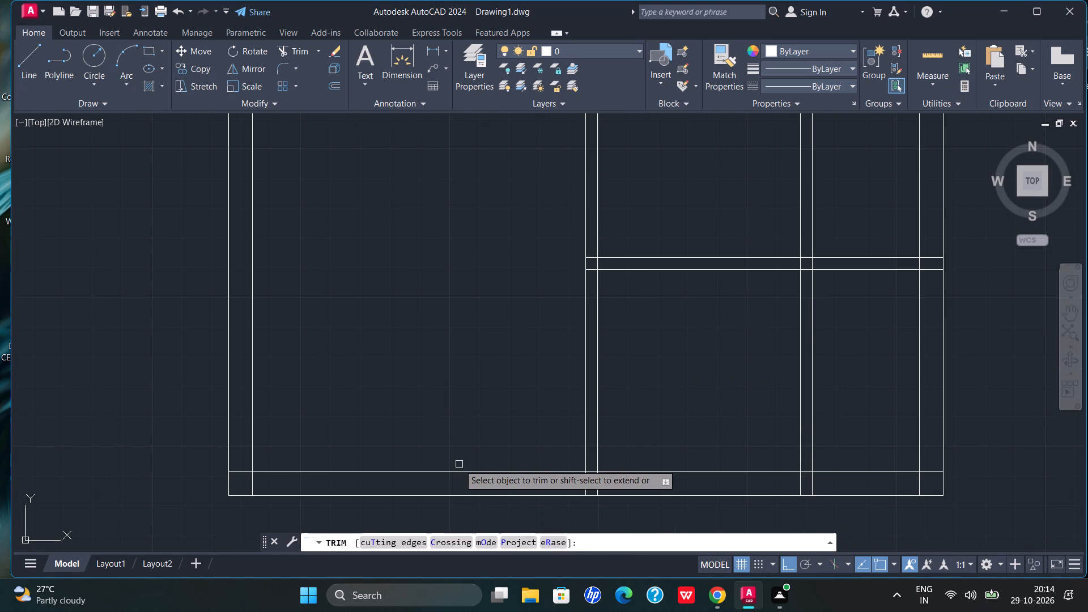
left_click(446, 473)
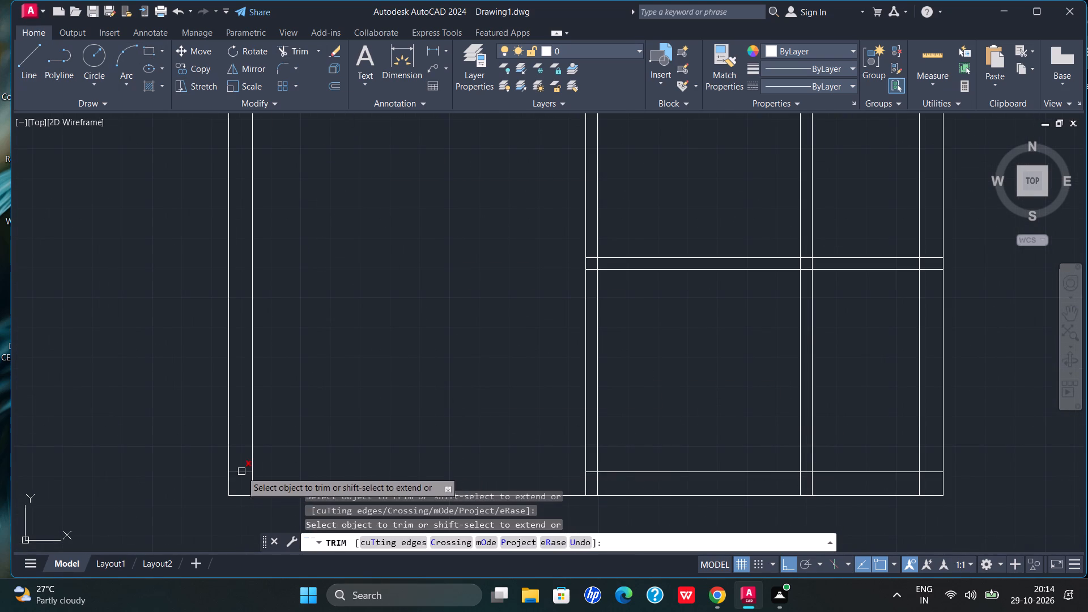
left_click(241, 470)
left_click(643, 470)
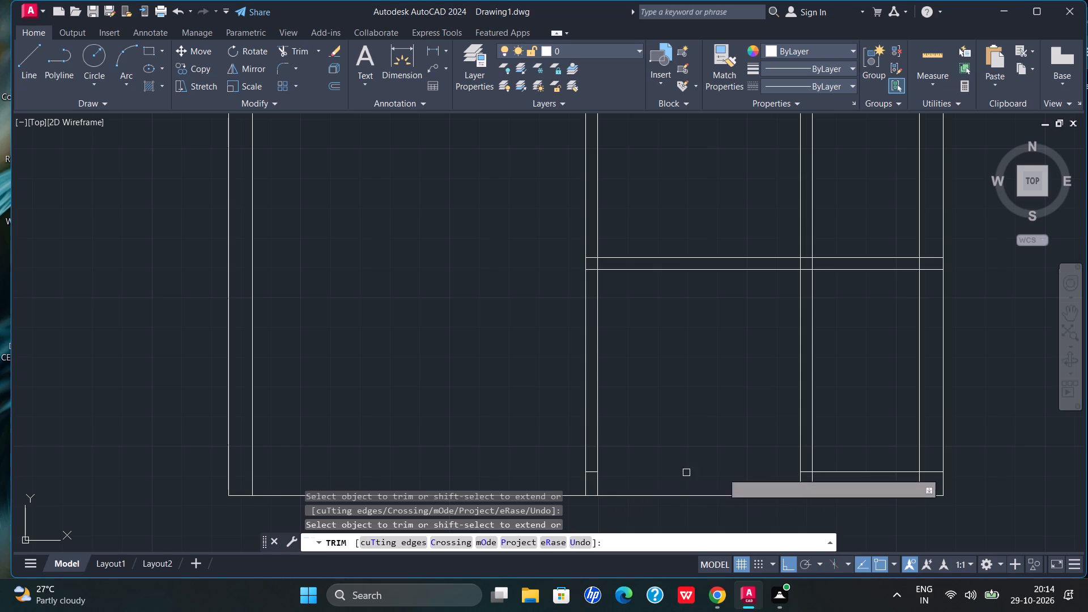
left_click(832, 473)
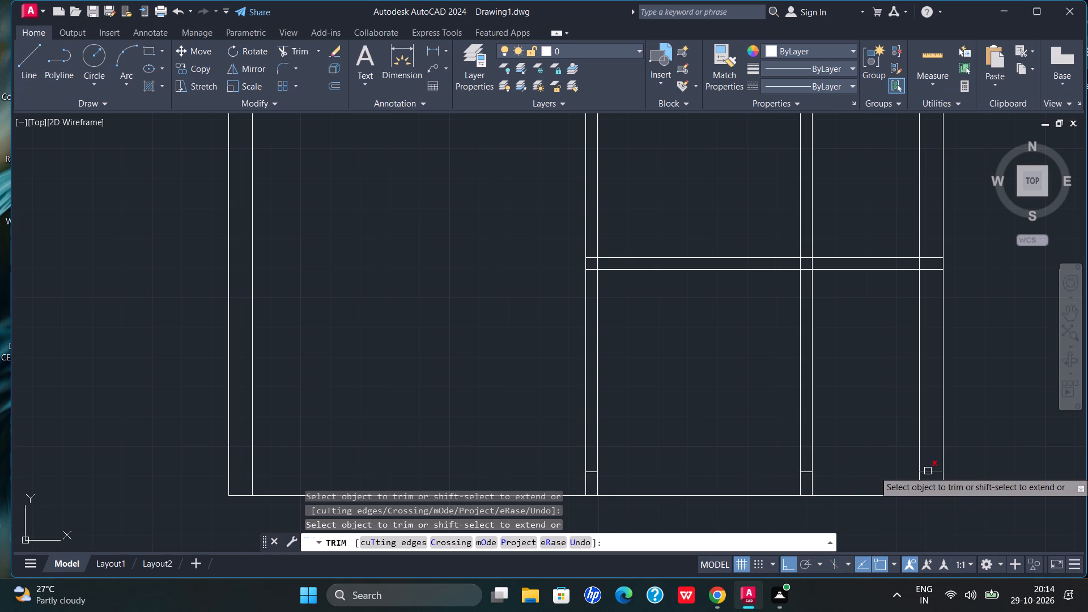
left_click(928, 470)
scroll(810, 481, "up", 3)
left_click_drag(797, 458, 798, 428)
scroll(799, 427, "down", 2)
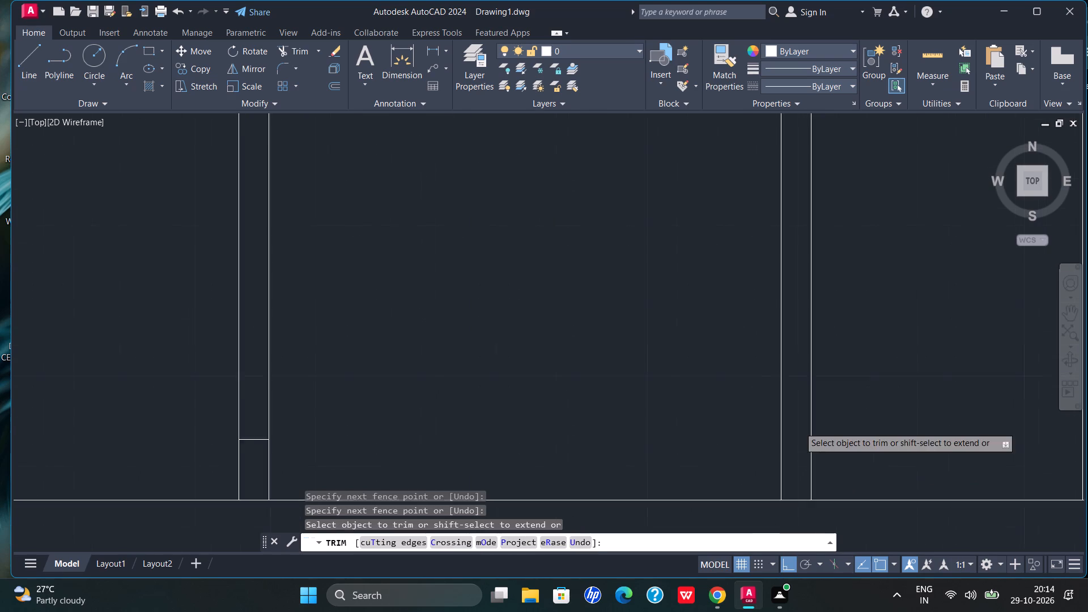
scroll(799, 427, "down", 1)
scroll(563, 442, "up", 2)
left_click_drag(620, 454, 625, 407)
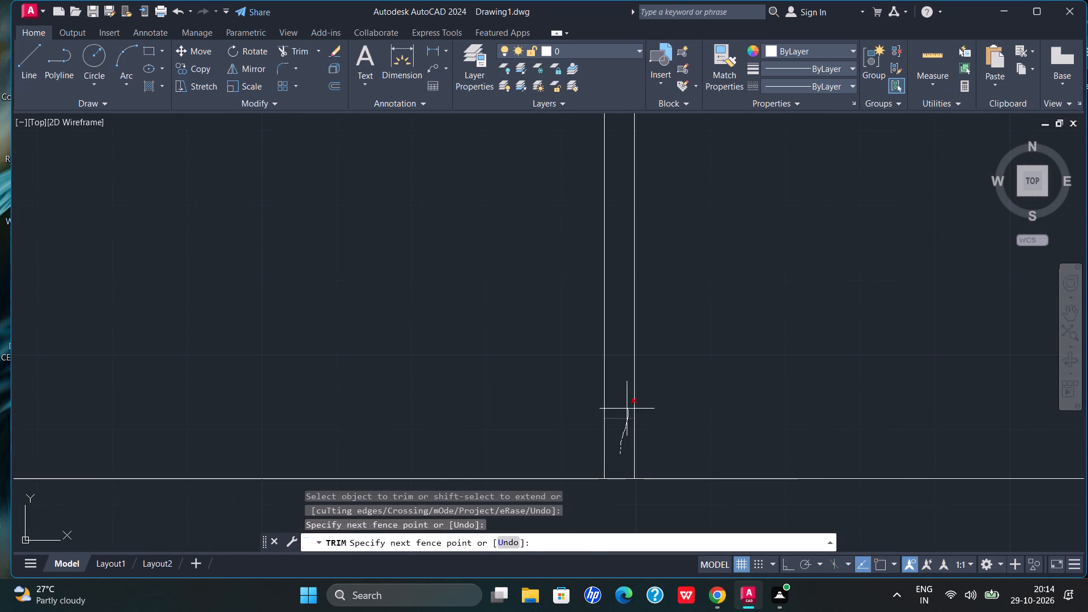
left_click_drag(625, 407, 624, 407)
scroll(610, 428, "down", 3)
key("Escape")
key("Escape")
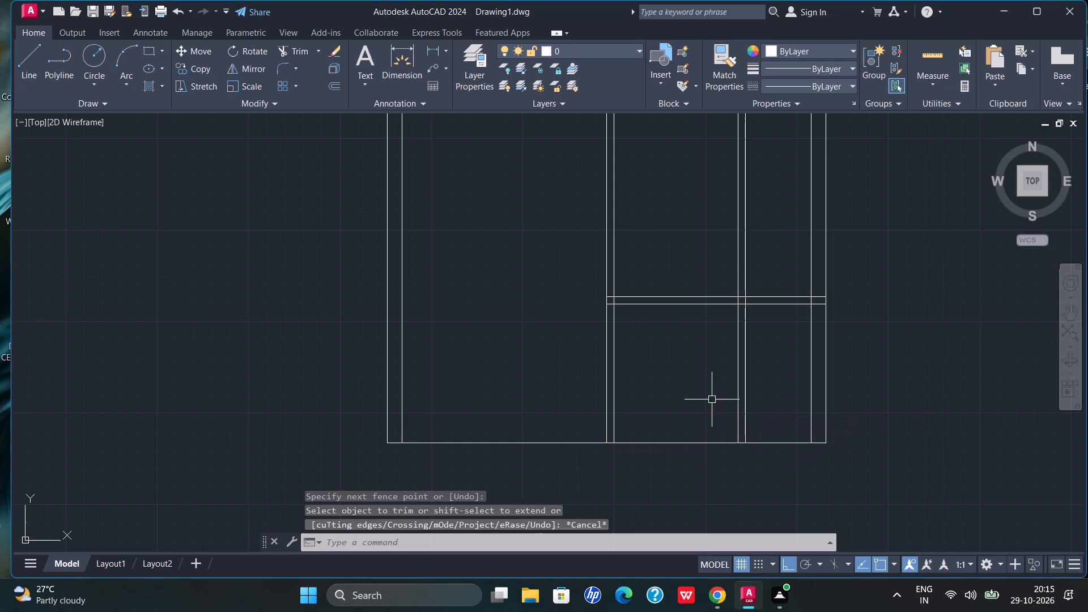
key("Escape")
Offset the plan's bottom outer line upward by 4" to form a thinner bottom wall.
type("of")
key("Return")
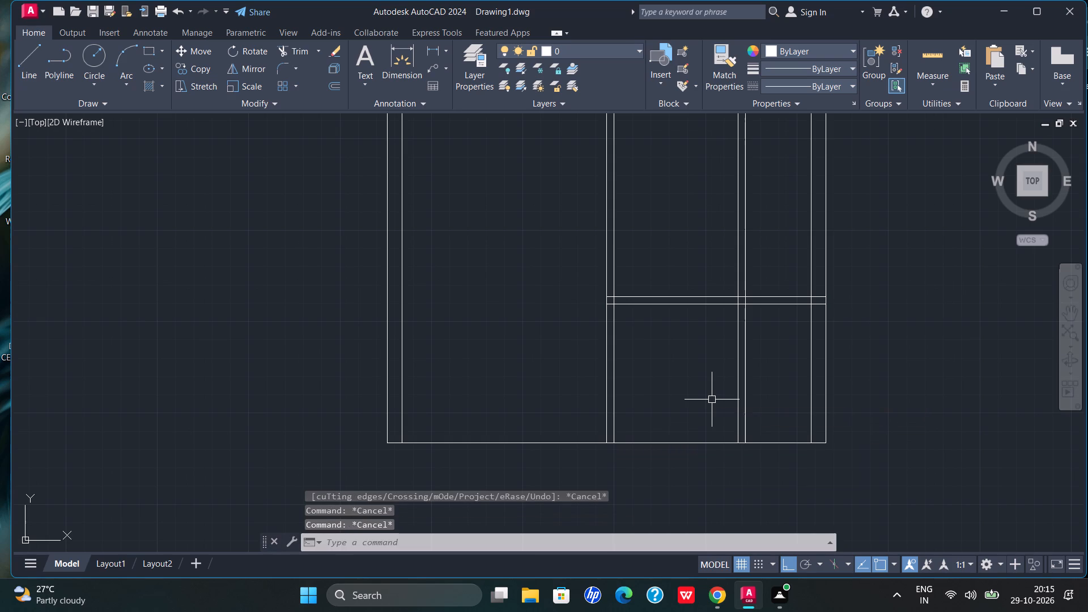
key("Return")
left_click(695, 442)
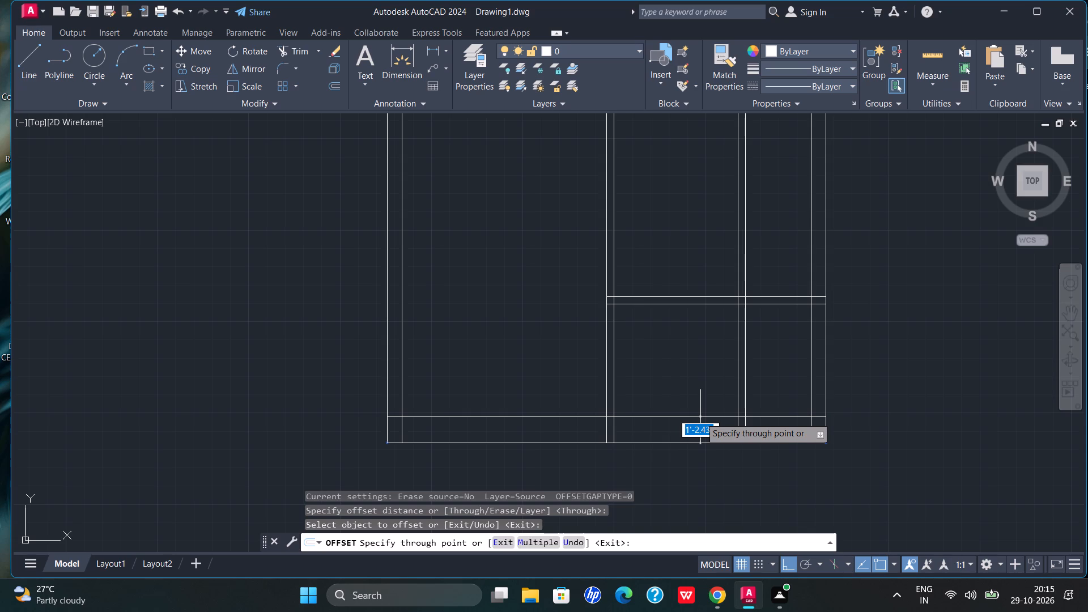
key("4")
key("shift+quotedbl")
key("Return")
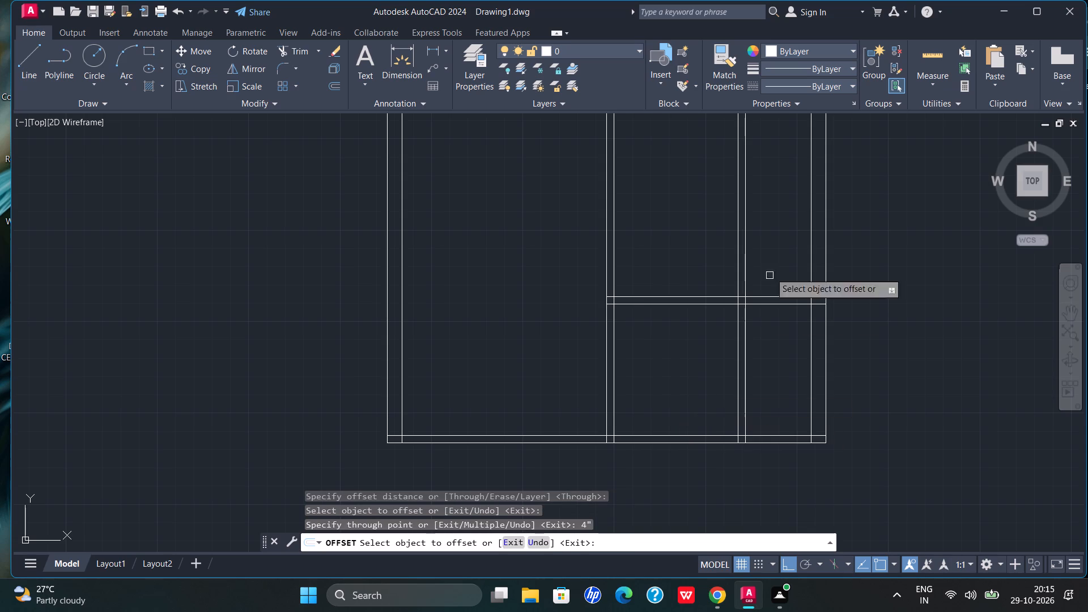
Measure the lowest right-side rooms around the vertical partition above the new bottom wall.
left_click(930, 61)
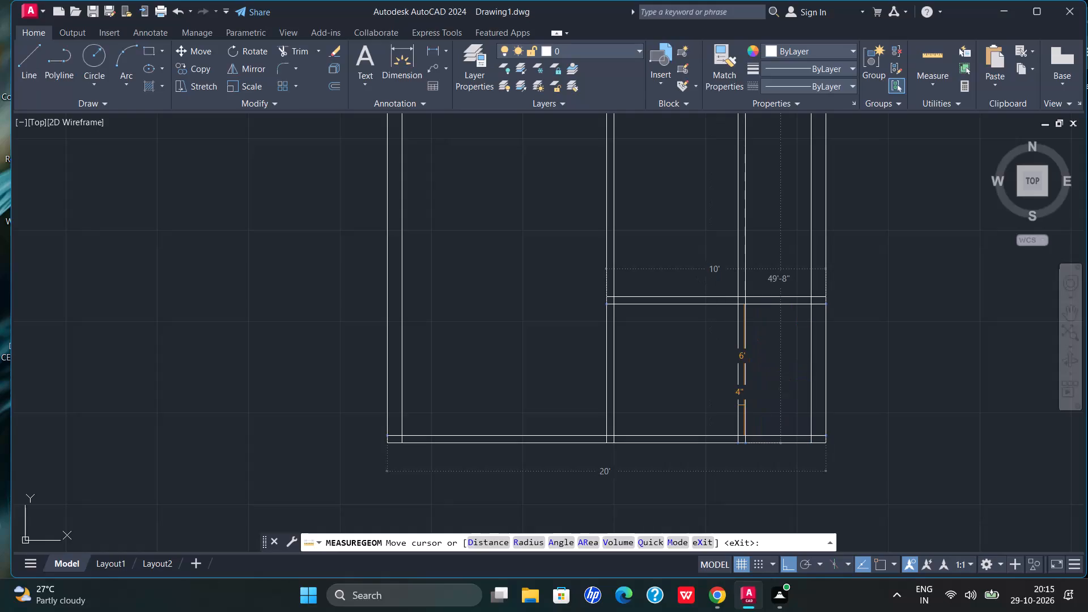
key("Escape")
key("Escape")
key("Escape")
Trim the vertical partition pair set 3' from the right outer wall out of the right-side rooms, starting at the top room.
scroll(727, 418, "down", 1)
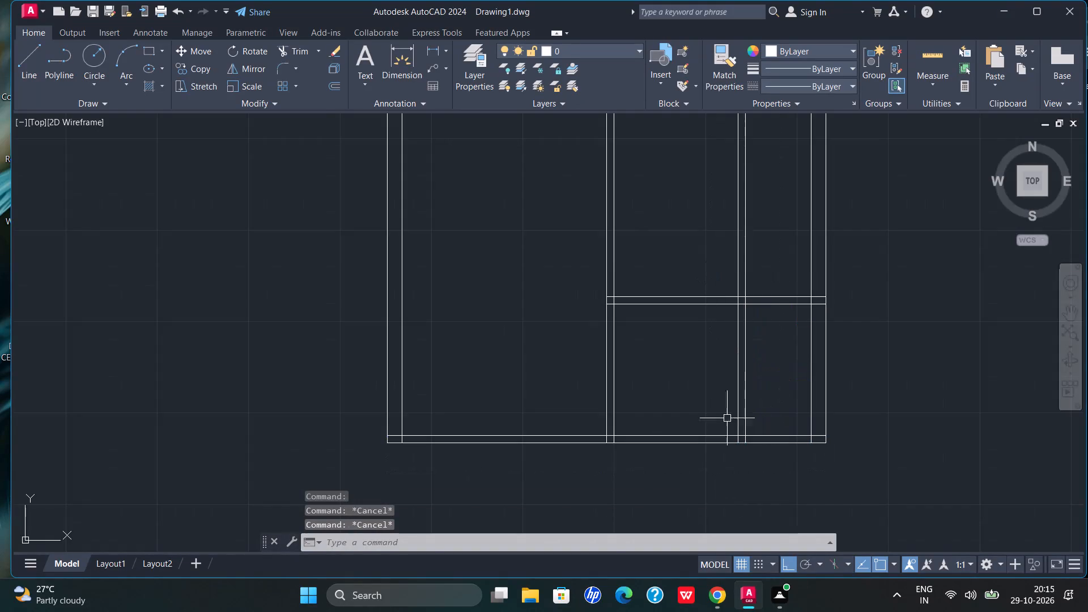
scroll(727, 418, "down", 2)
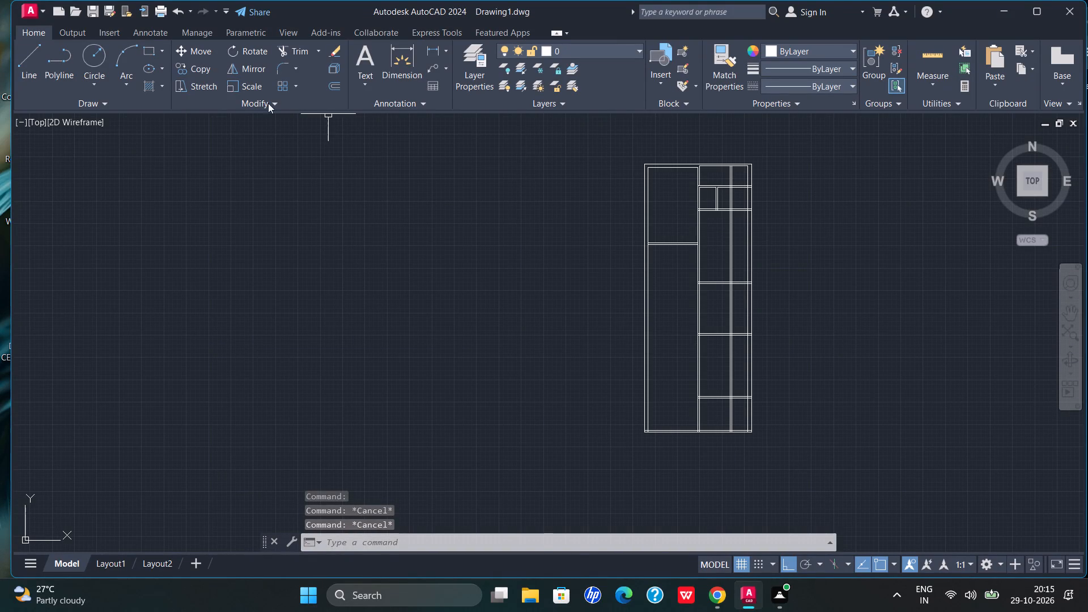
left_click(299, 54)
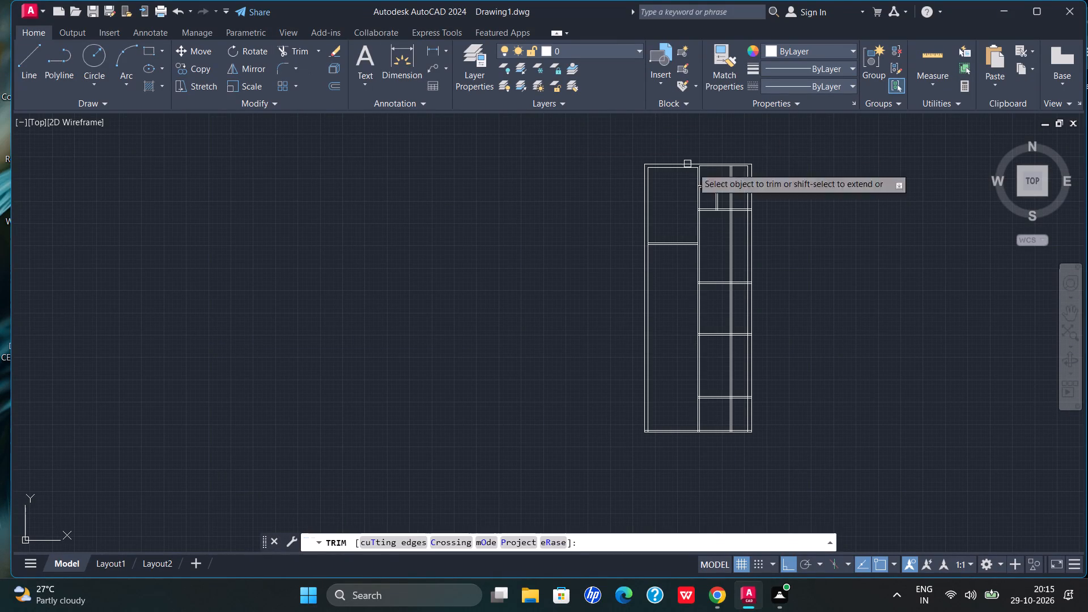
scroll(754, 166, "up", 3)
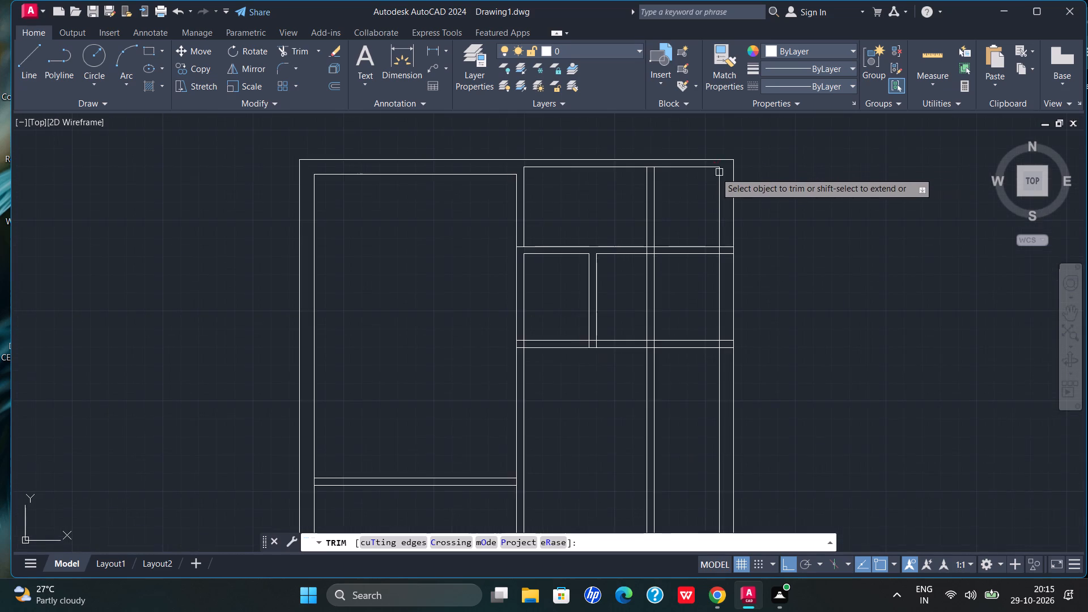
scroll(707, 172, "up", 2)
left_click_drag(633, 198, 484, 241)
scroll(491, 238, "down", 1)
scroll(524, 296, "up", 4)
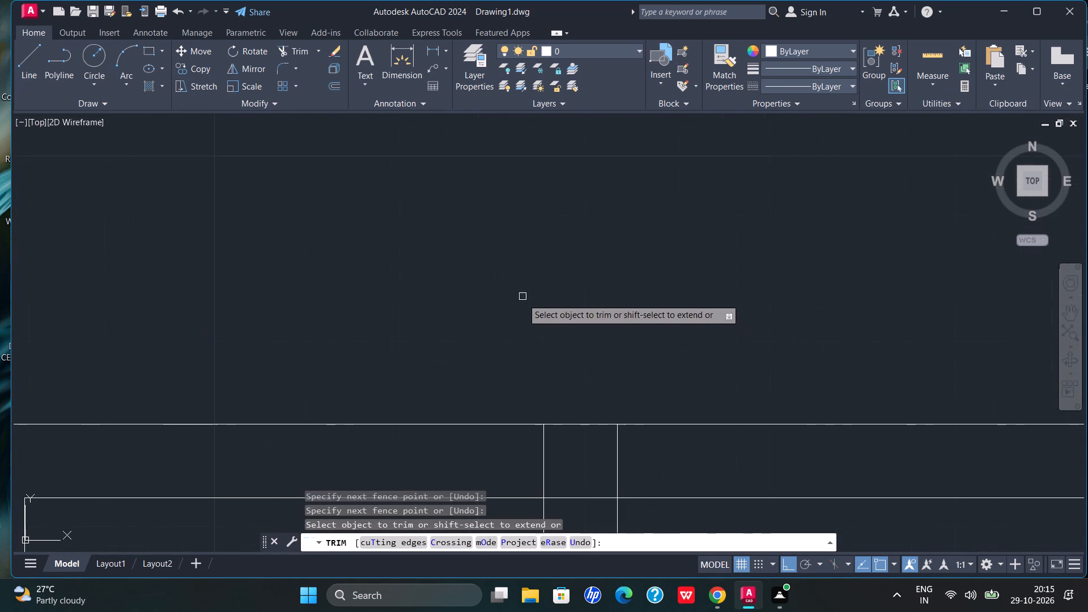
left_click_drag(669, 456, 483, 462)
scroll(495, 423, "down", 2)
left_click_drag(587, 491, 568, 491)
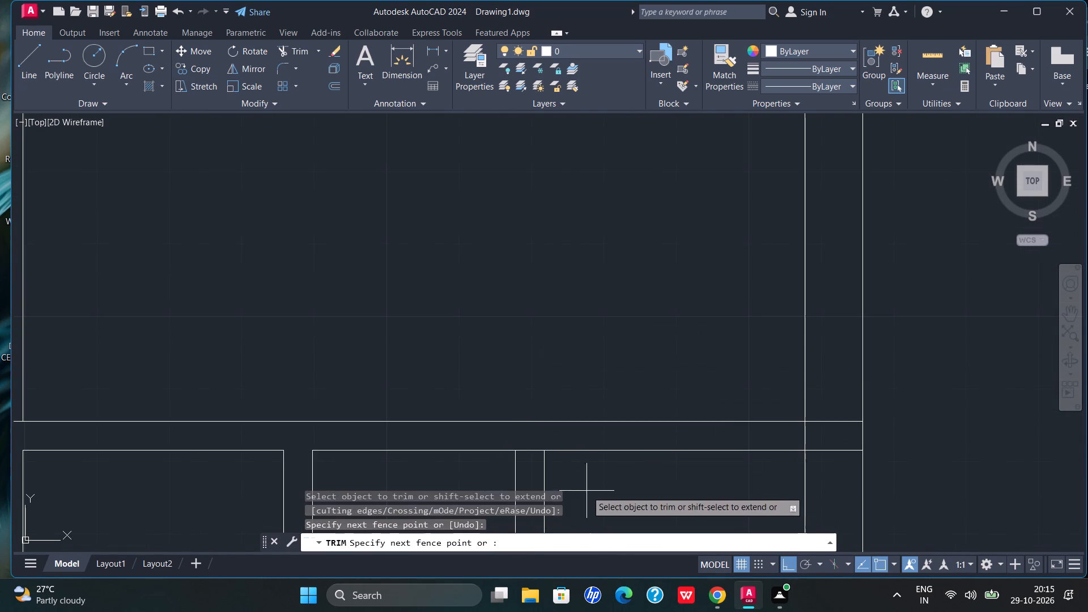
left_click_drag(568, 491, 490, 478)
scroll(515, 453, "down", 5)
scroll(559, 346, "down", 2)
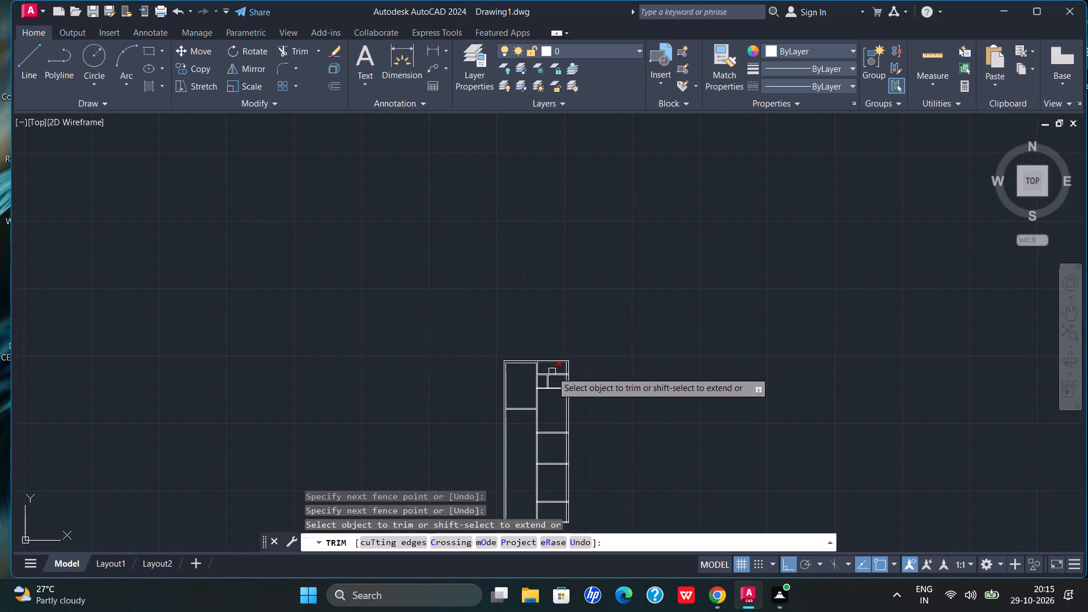
Trim the junction of the right side's first horizontal partition with the outer wall, cutting the overrunning line and the inner wall segment between its lines.
scroll(547, 372, "up", 3)
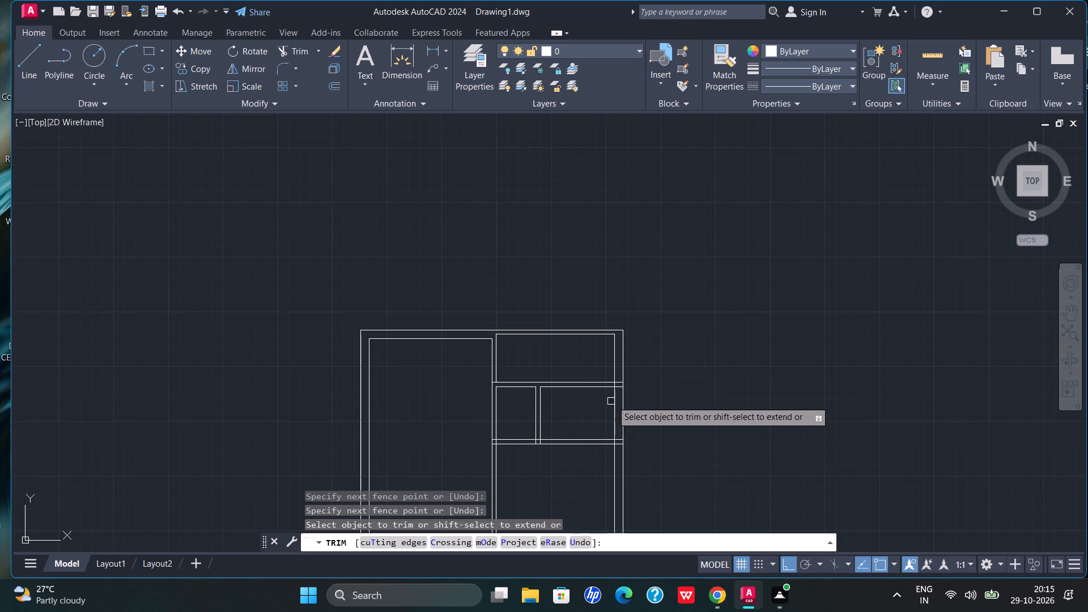
scroll(619, 396, "up", 4)
left_click_drag(612, 280, 611, 341)
left_click_drag(602, 333, 577, 332)
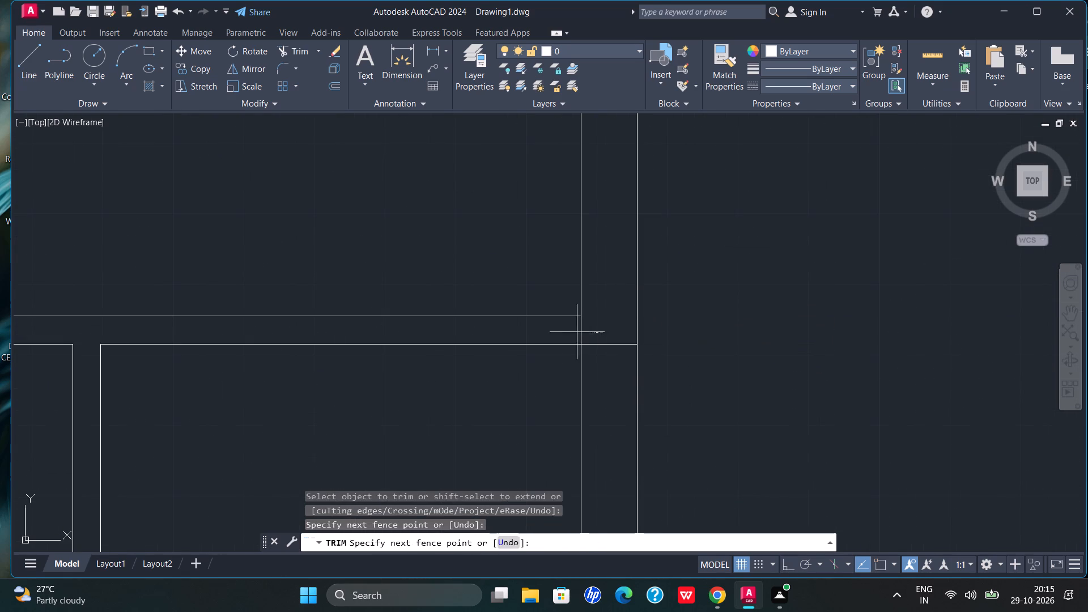
left_click_drag(577, 332, 568, 333)
Trim the junction of the right side's second horizontal partition with the outer wall, removing both overrunning lines and the inner wall segment between them.
scroll(571, 334, "down", 2)
scroll(362, 320, "down", 2)
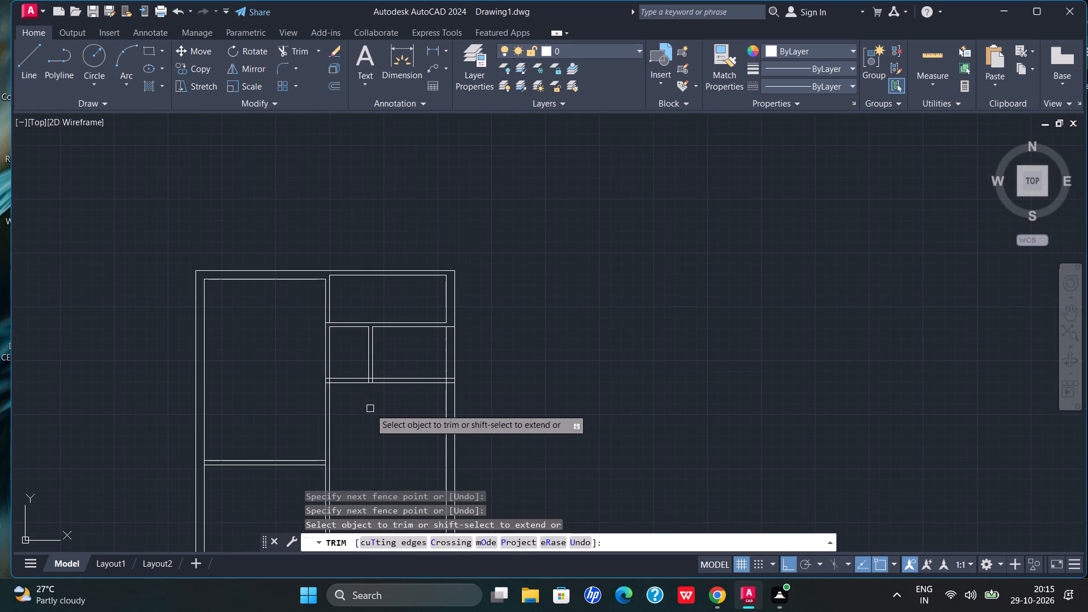
scroll(435, 397, "up", 4)
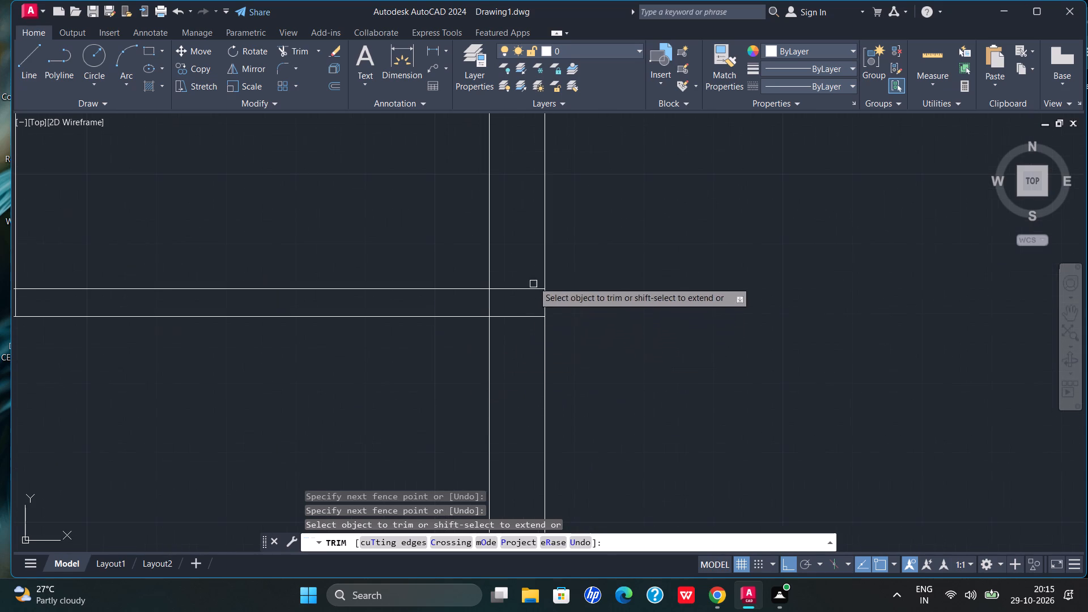
left_click_drag(530, 273, 517, 325)
left_click_drag(509, 308, 484, 306)
scroll(489, 306, "down", 2)
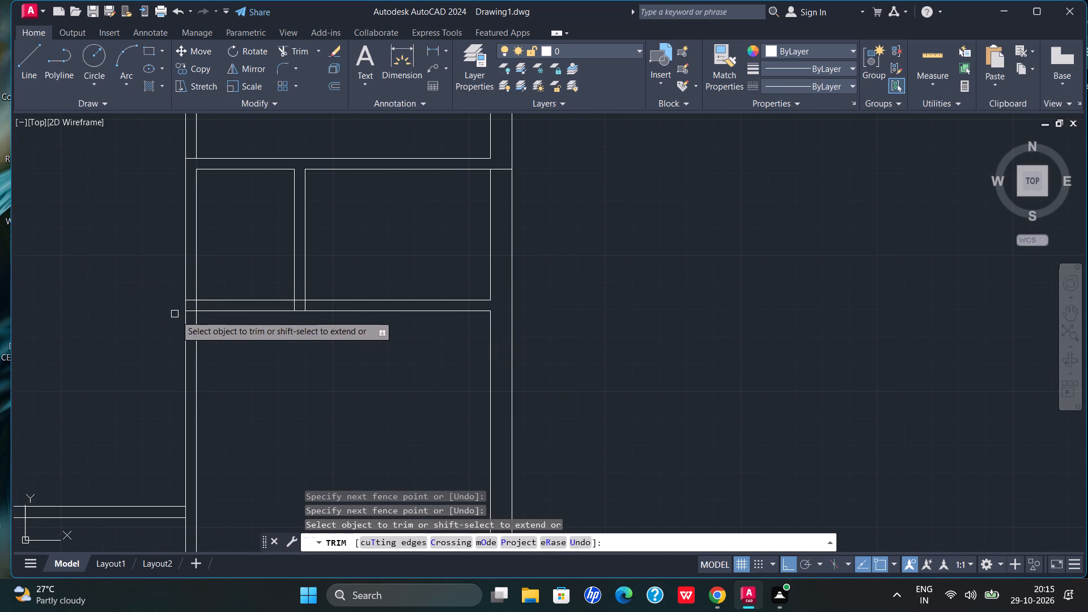
Trim the junction of the right side's second horizontal partition with the central vertical partition, removing both overrunning lines and the wall segment between them.
scroll(178, 317, "up", 4)
left_click_drag(253, 193, 244, 305)
scroll(244, 304, "down", 1)
left_click_drag(284, 268, 267, 267)
Trim the junction of the right side's third horizontal partition with the outer wall, removing both overrunning lines and the inner wall segment between them.
scroll(267, 267, "down", 4)
scroll(359, 339, "down", 2)
scroll(339, 412, "up", 5)
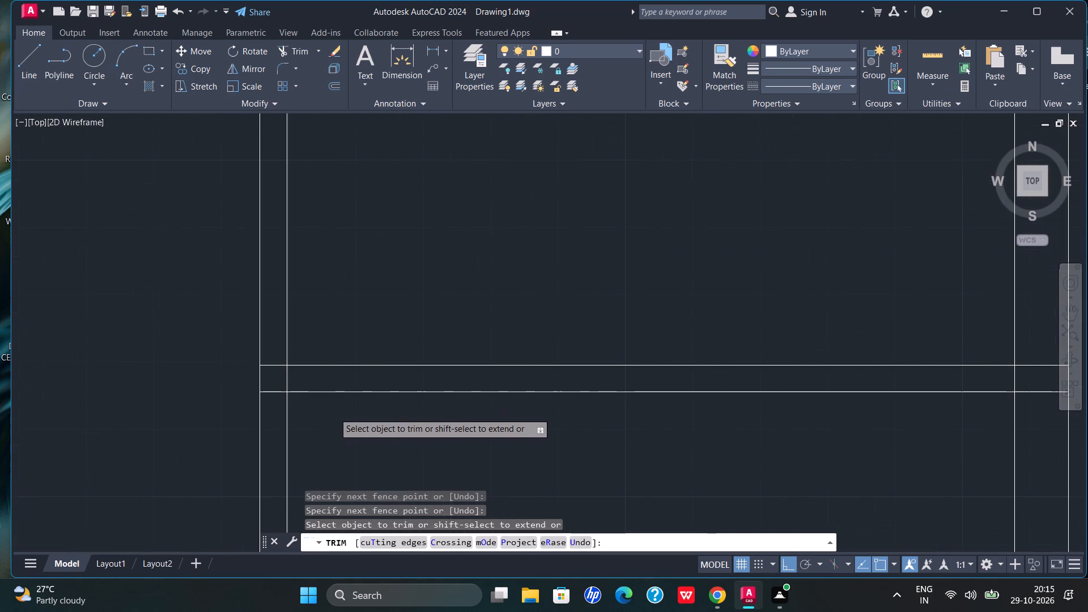
scroll(282, 419, "up", 3)
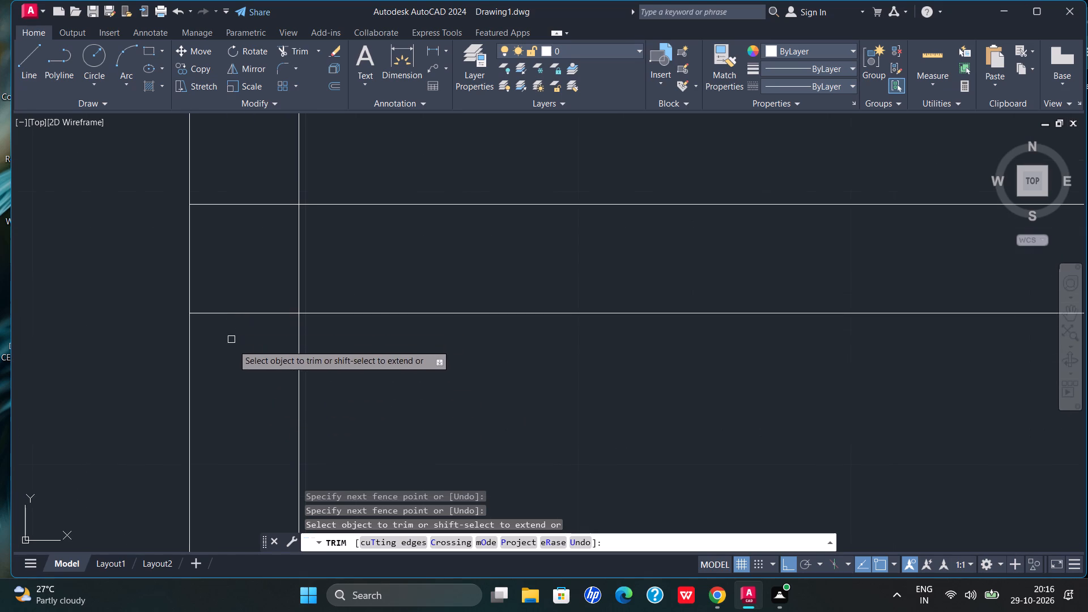
scroll(235, 353, "down", 5)
scroll(516, 397, "up", 4)
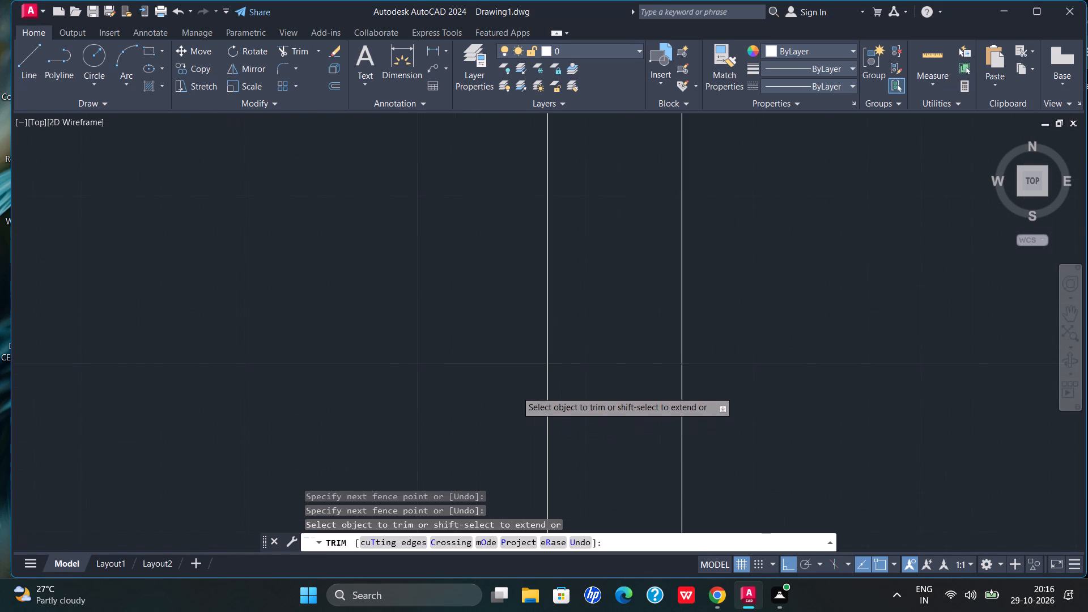
scroll(564, 286, "down", 4)
scroll(570, 261, "up", 3)
left_click_drag(570, 244, 571, 320)
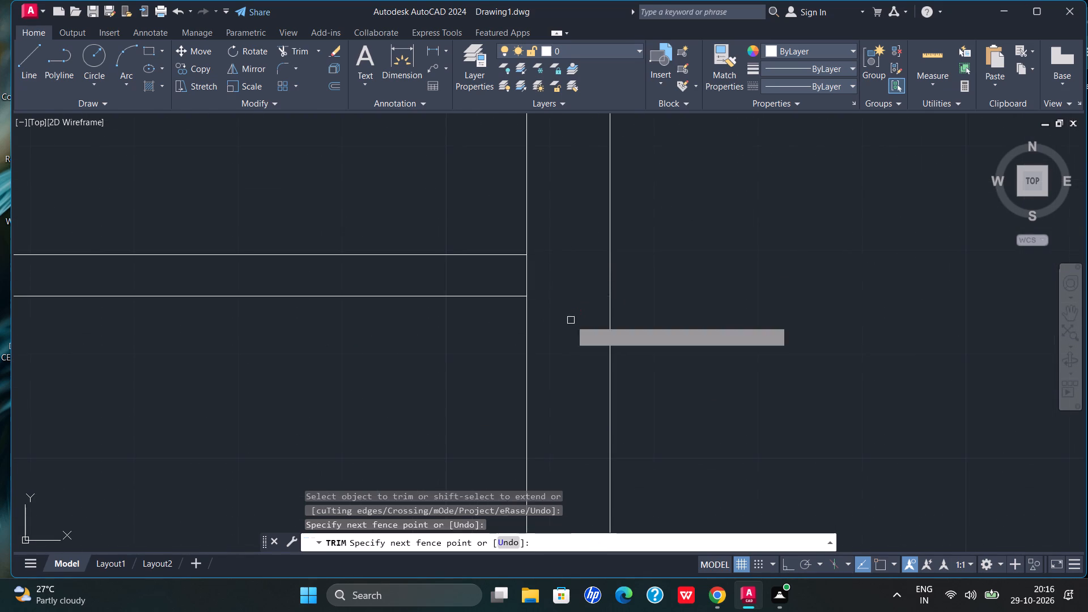
left_click_drag(555, 270, 510, 278)
Trim the junction of the right side's fourth horizontal partition with the outer wall, removing both overrunning lines and the inner wall segment between them.
scroll(521, 268, "down", 3)
scroll(557, 240, "down", 3)
scroll(567, 326, "up", 3)
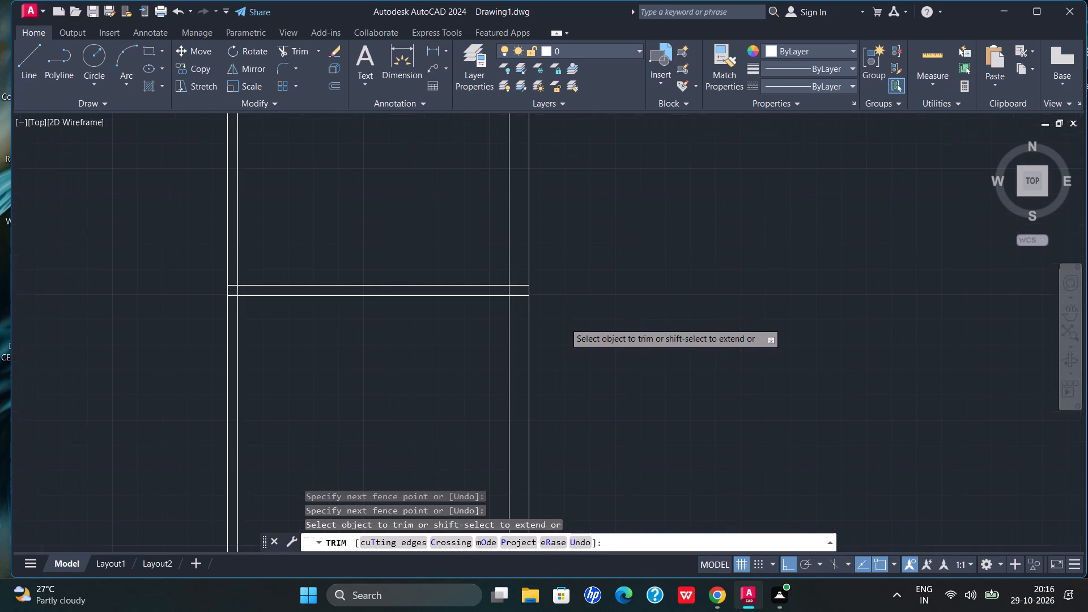
scroll(511, 298, "up", 4)
left_click_drag(521, 198, 541, 324)
left_click_drag(524, 261, 463, 252)
Trim the junction of the right side's fifth, lowest horizontal partition with the outer wall, removing both overrunning lines and the inner wall segment between them.
scroll(487, 250, "down", 2)
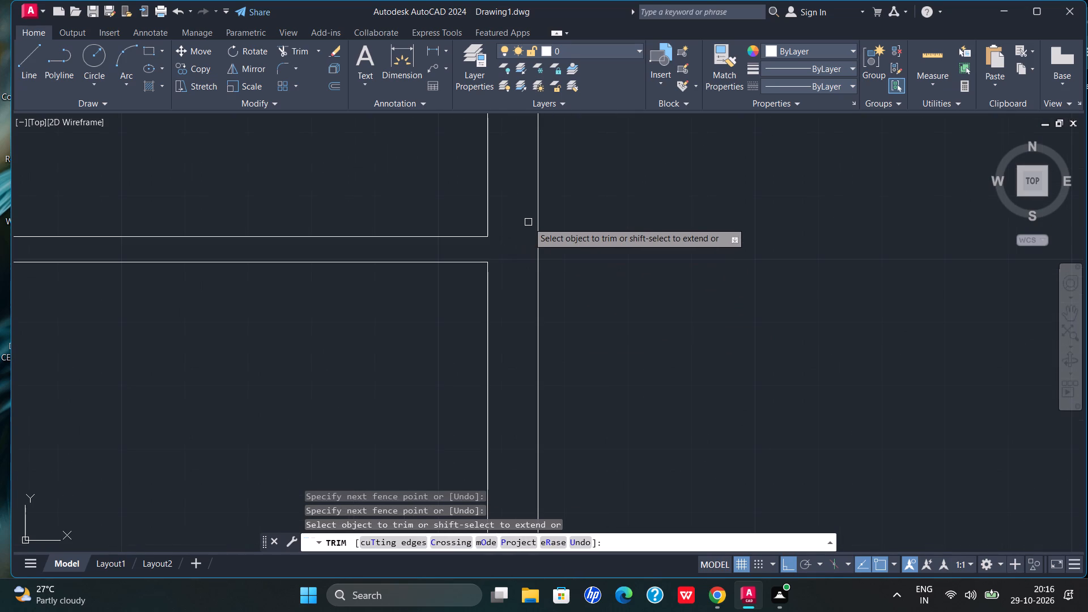
scroll(495, 188, "down", 3)
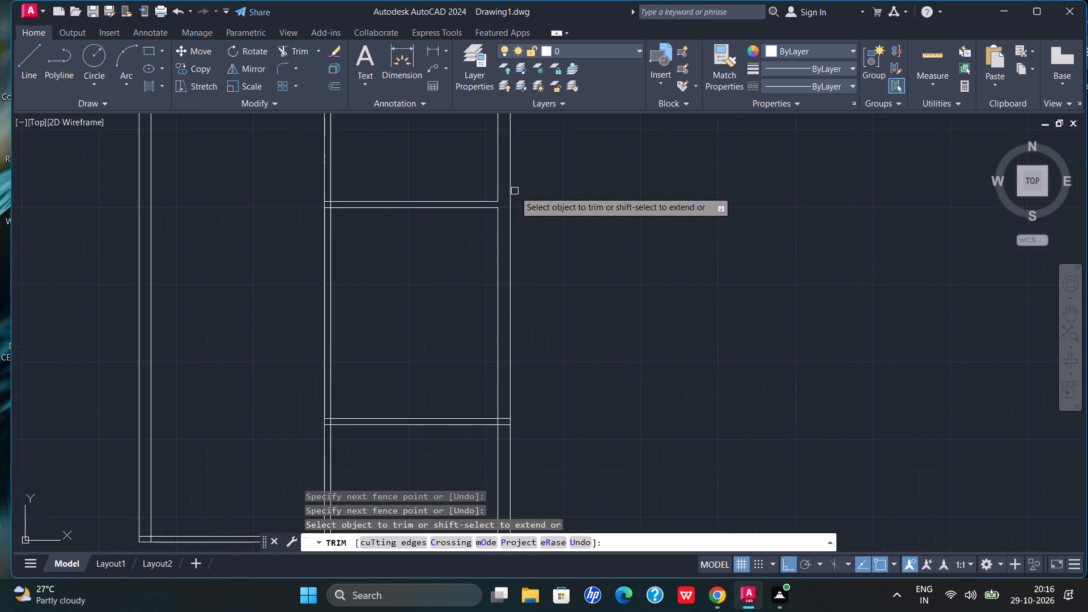
scroll(515, 191, "down", 2)
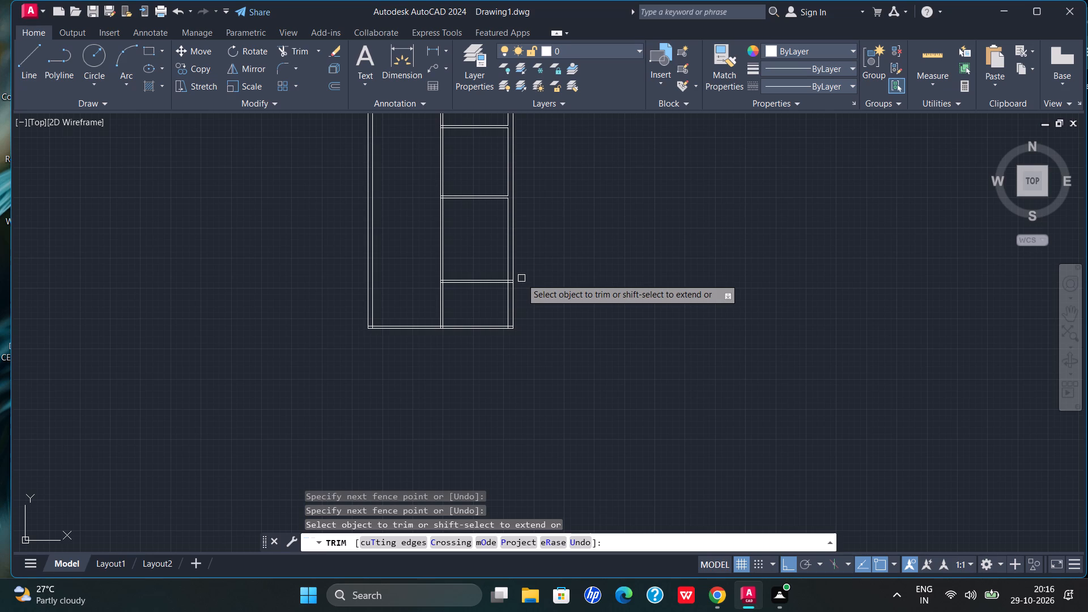
scroll(516, 282, "up", 4)
scroll(458, 257, "up", 2)
left_click_drag(458, 257, 479, 342)
left_click_drag(470, 331, 432, 331)
left_click_drag(450, 326, 458, 363)
Trim the bottom wall's inner line where it overruns into the right outer wall at the plan's lower-right corner.
scroll(471, 302, "down", 4)
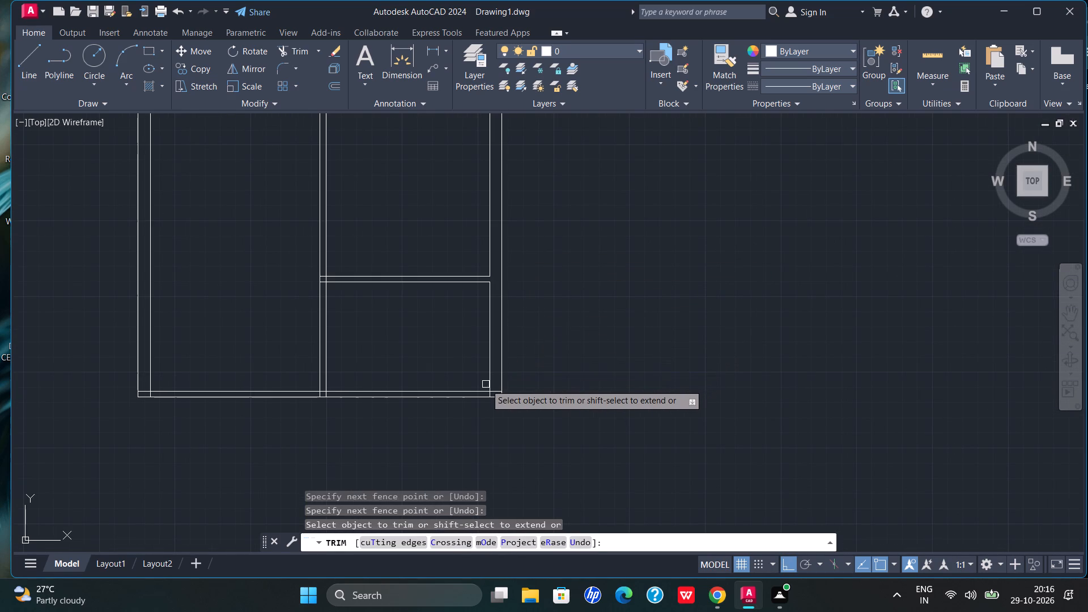
scroll(494, 414, "up", 4)
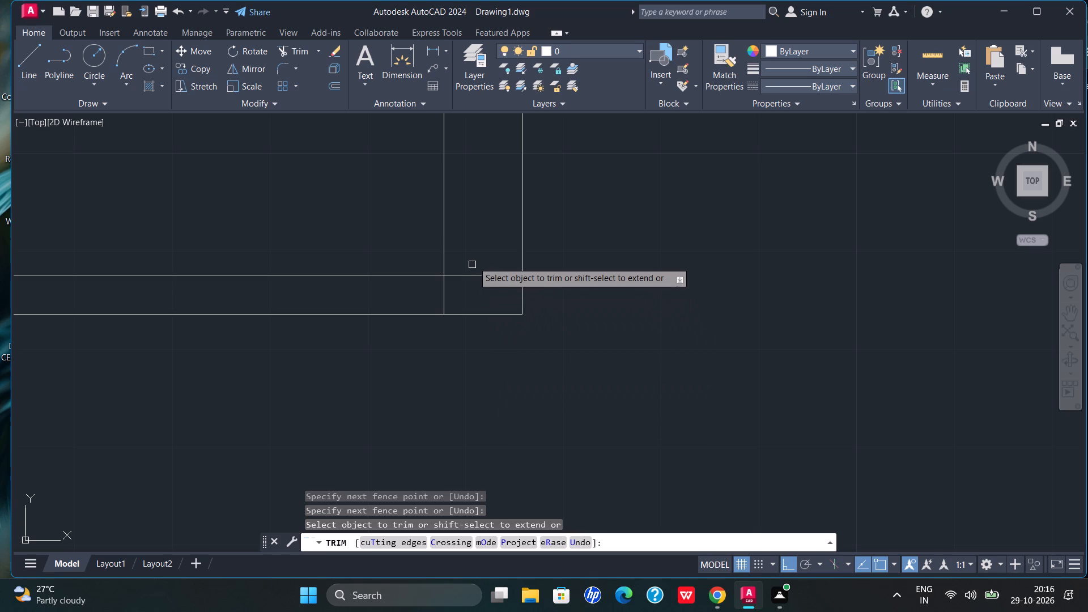
left_click_drag(474, 257, 470, 287)
scroll(470, 288, "down", 2)
scroll(332, 312, "down", 2)
scroll(422, 301, "down", 1)
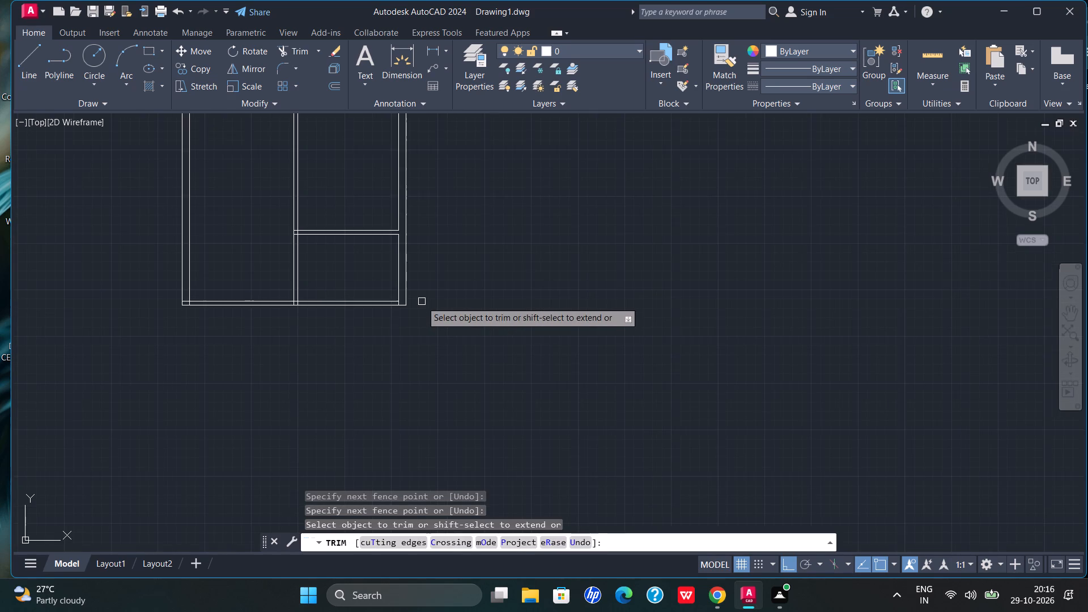
scroll(433, 301, "down", 3)
scroll(392, 193, "up", 3)
scroll(384, 218, "down", 2)
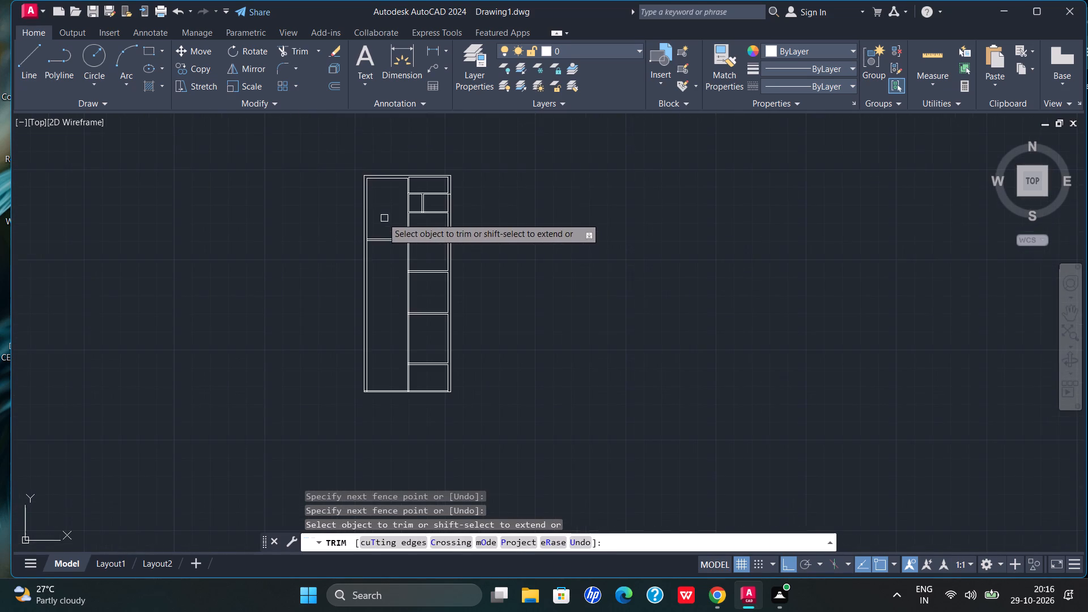
scroll(363, 194, "up", 2)
key("Escape")
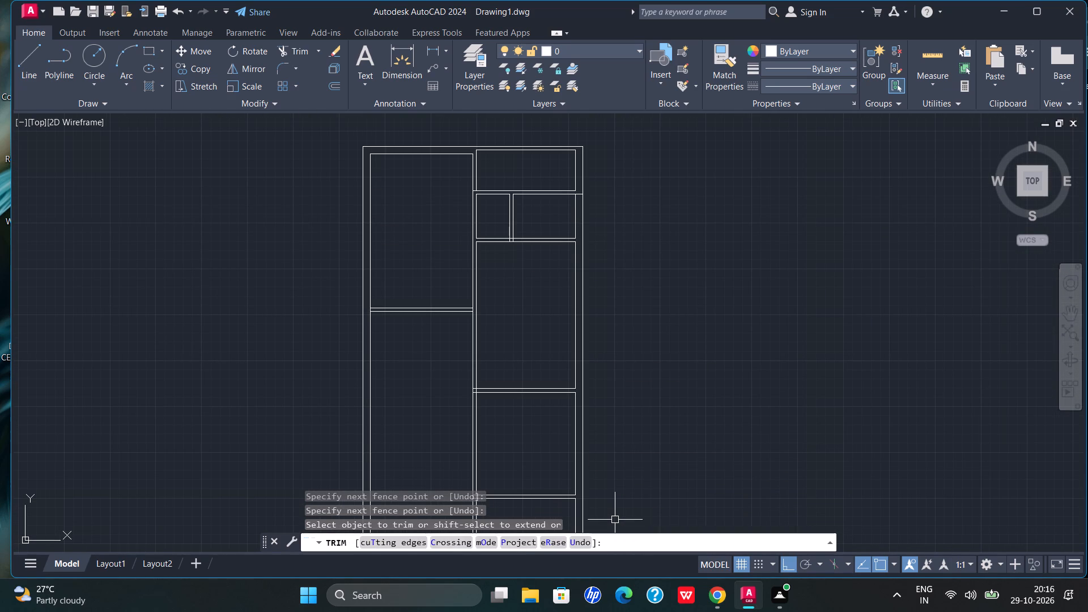
key("Escape")
key("Escape")
key("Escape")
Add a left-side horizontal partition by offsetting the existing partition's lower line 20' downward and the resulting line another 4" downward.
type("of")
key("Return")
key("Return")
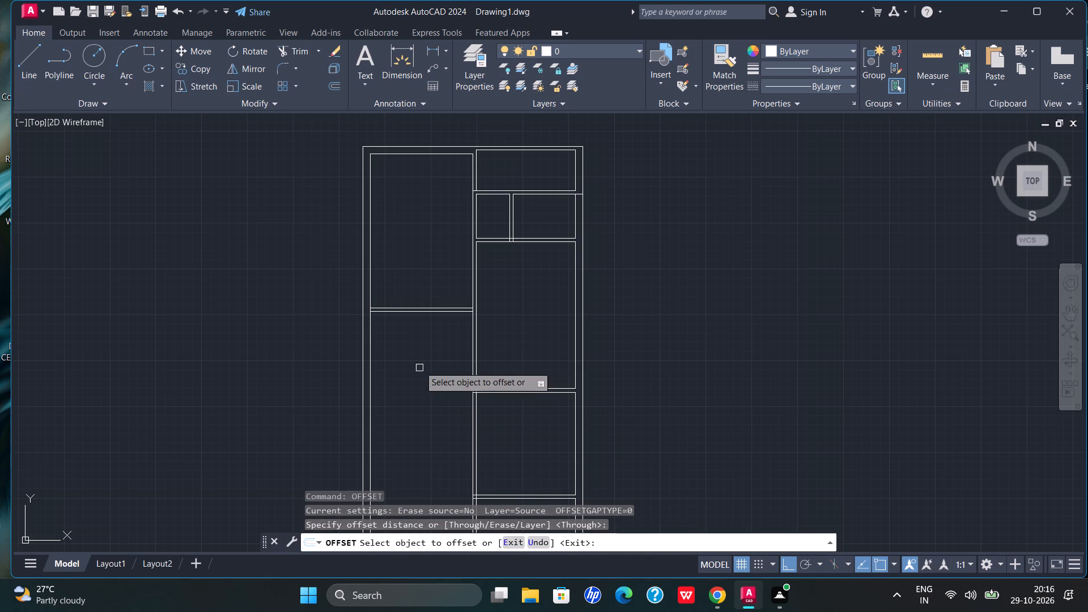
scroll(432, 314, "up", 3)
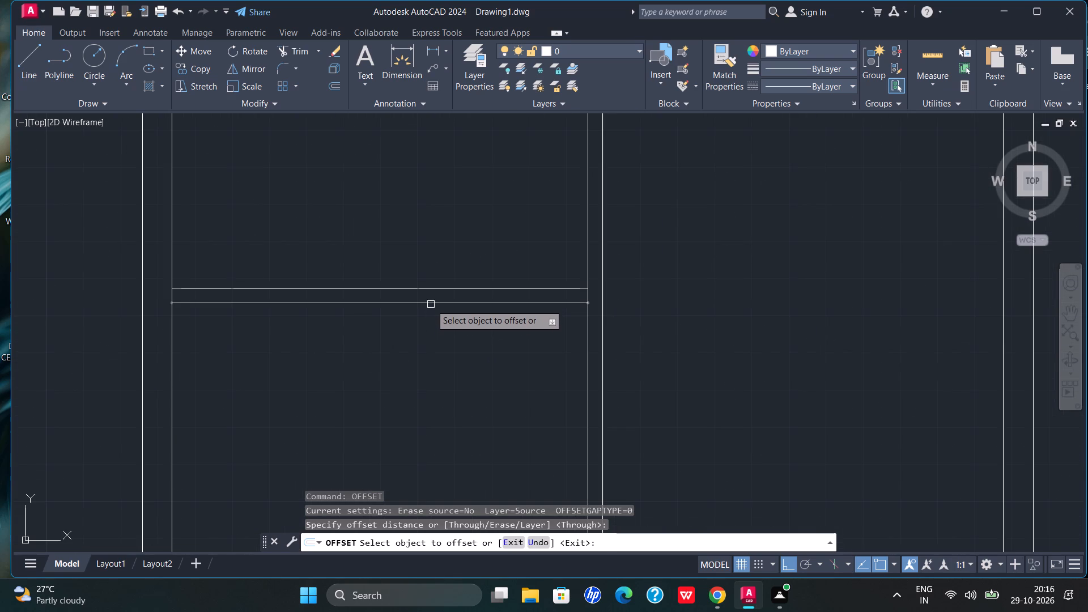
left_click(431, 303)
type("20'")
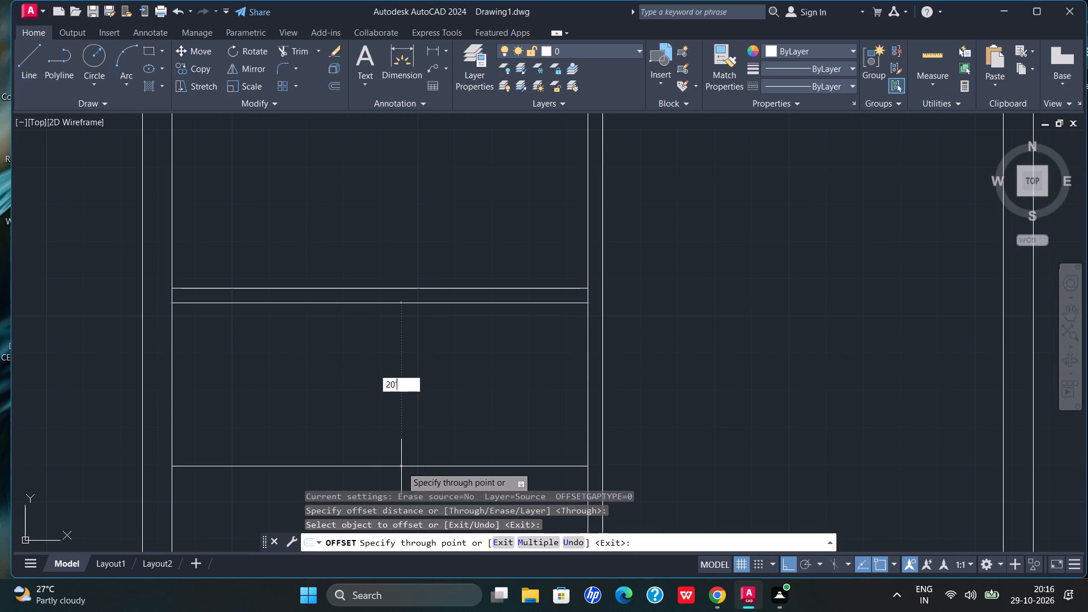
key("Return")
scroll(546, 303, "down", 4)
scroll(513, 440, "up", 2)
left_click_drag(536, 399, 535, 407)
key("4")
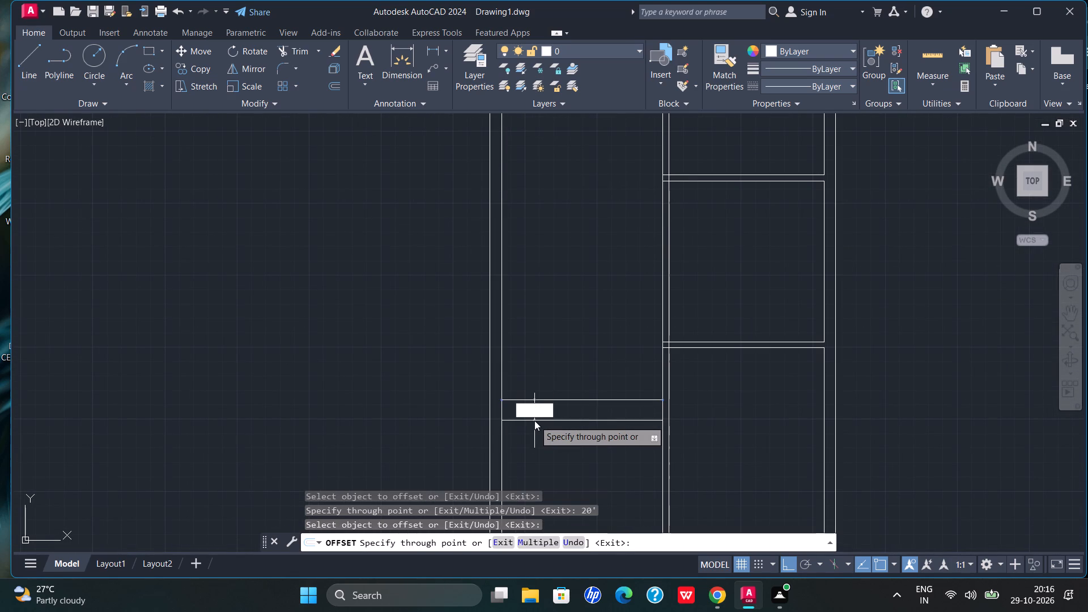
key("shift+quotedbl")
key("Return")
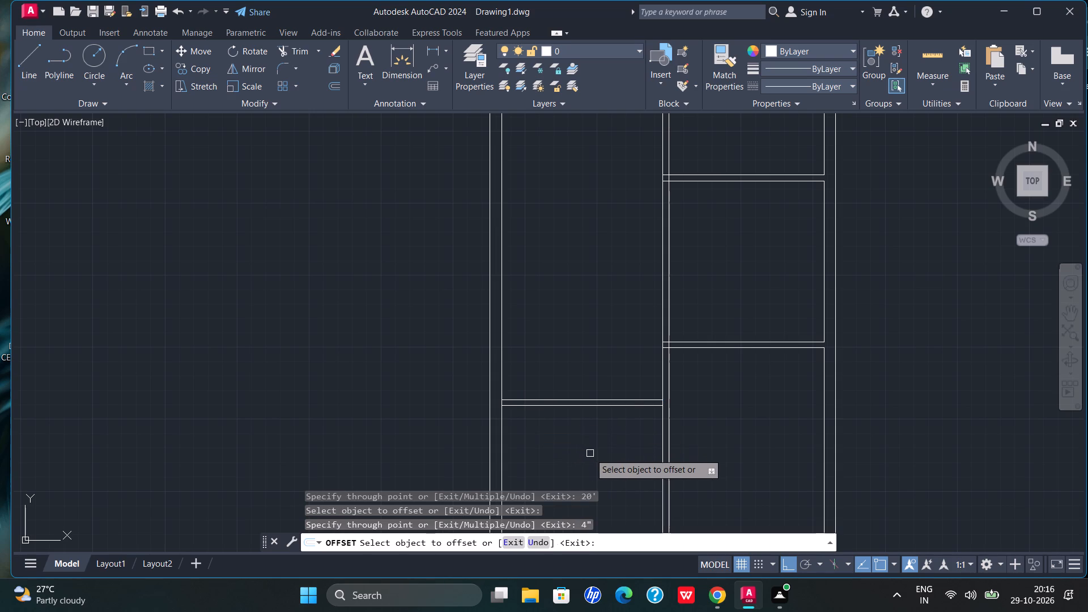
scroll(626, 343, "down", 3)
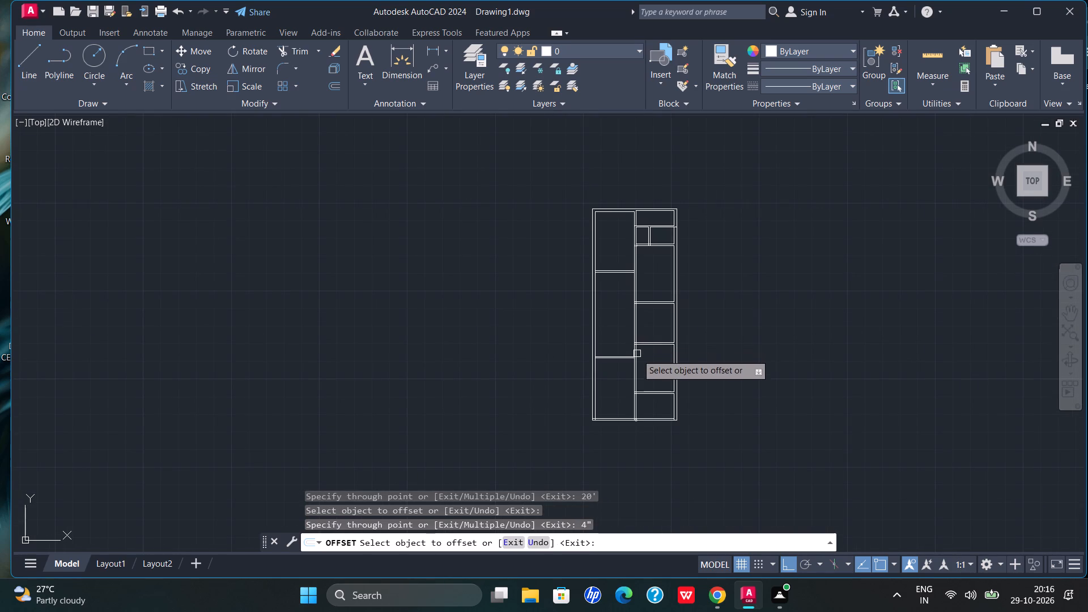
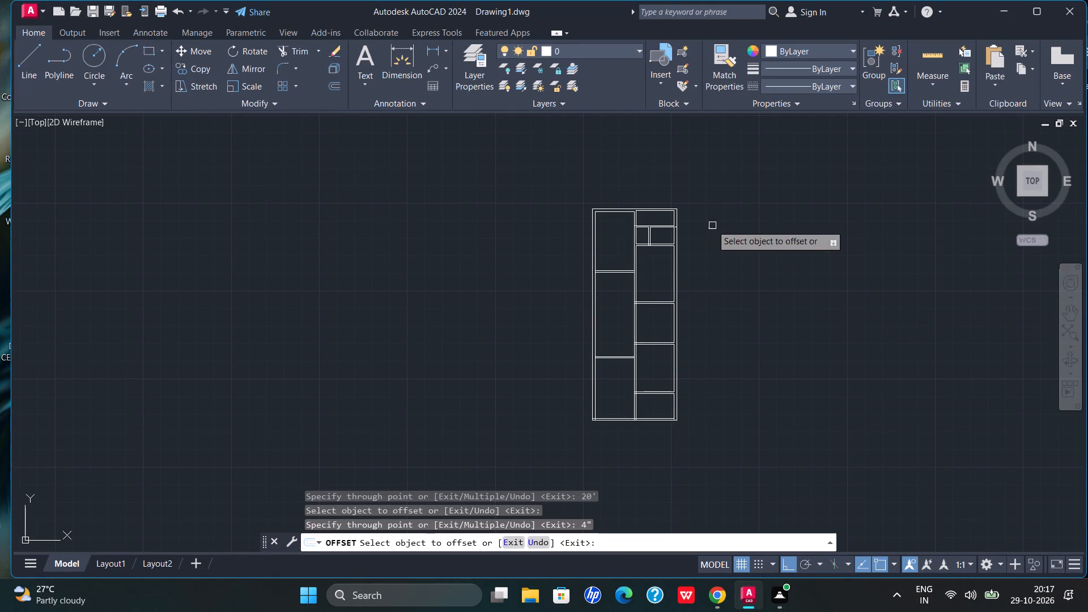
Exit the running Offset command.
scroll(603, 201, "up", 2)
key("Escape")
key("Escape")
key("Escape")
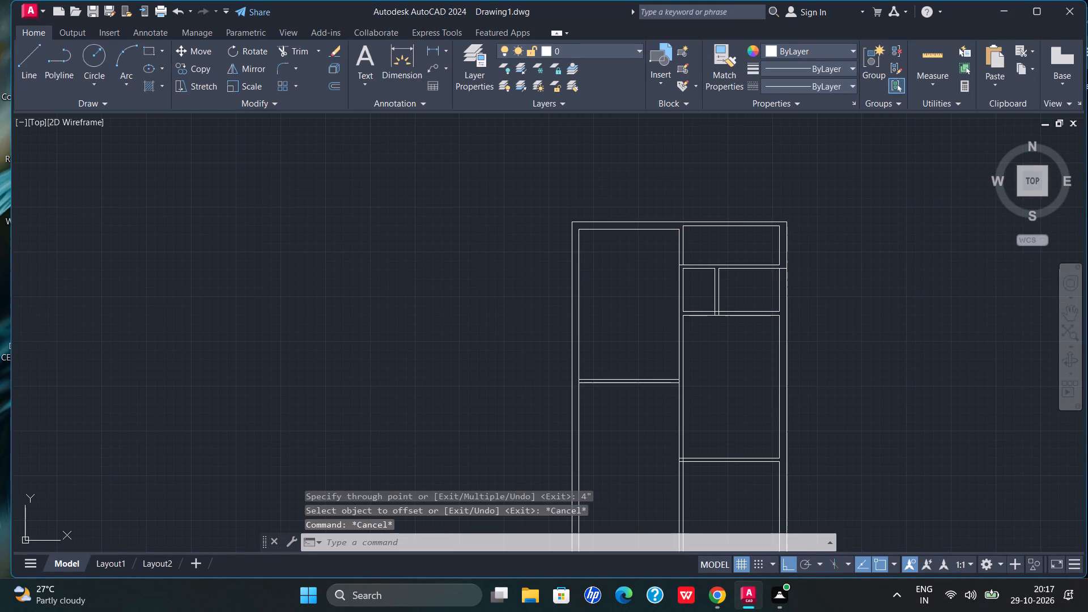
key("Escape")
key("Escape")
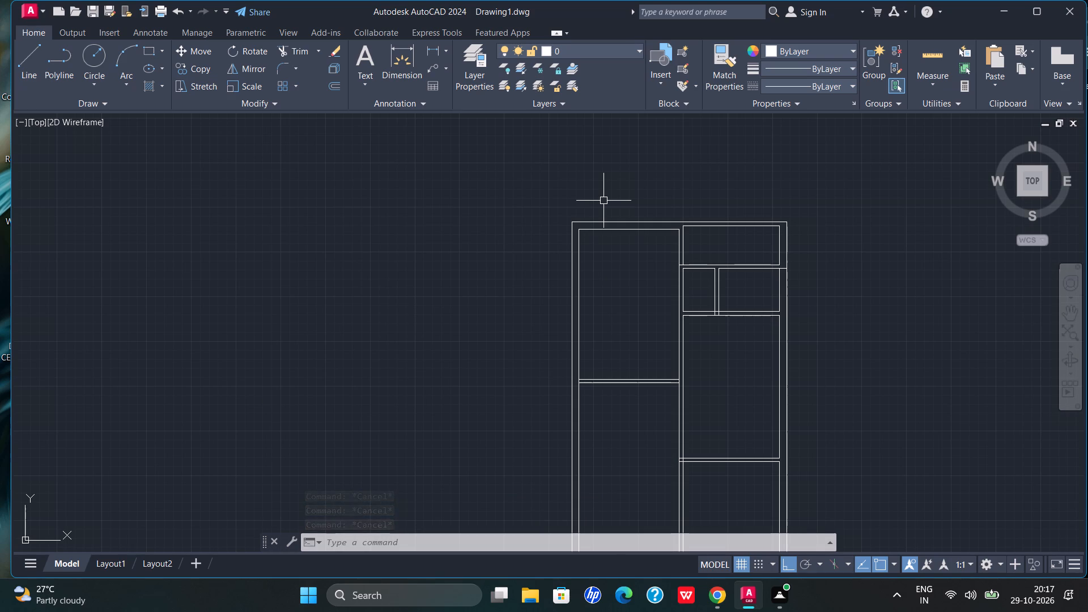
scroll(671, 253, "up", 2)
scroll(698, 236, "down", 1)
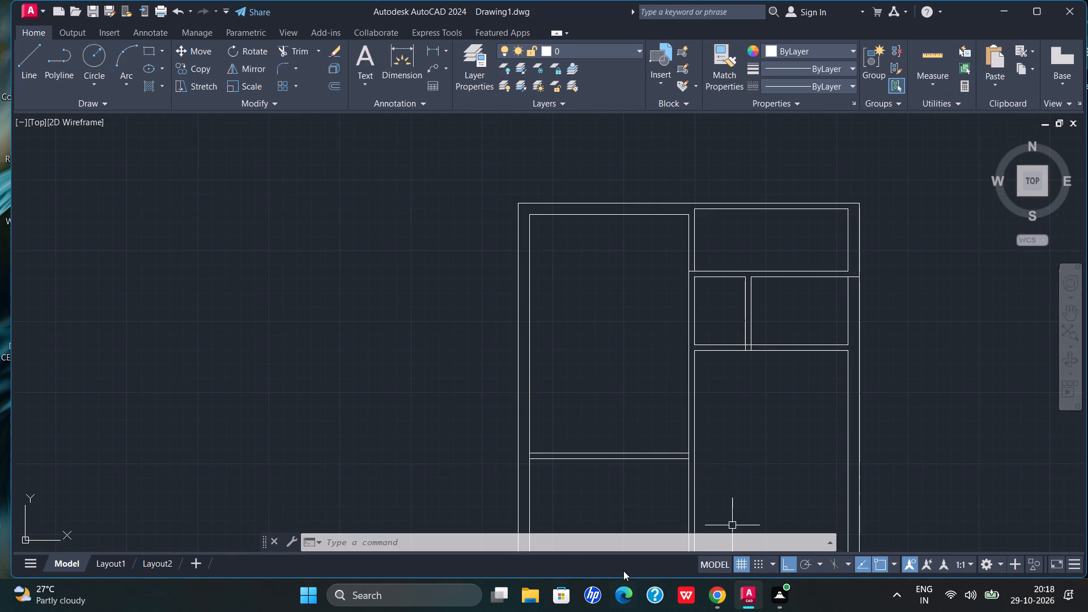
Open DesignCenter and list the blocks of doors-plan.dwg in the 06-01-cad-blocks-net-doors-plan folder under Blocks.
key("ctrl+2")
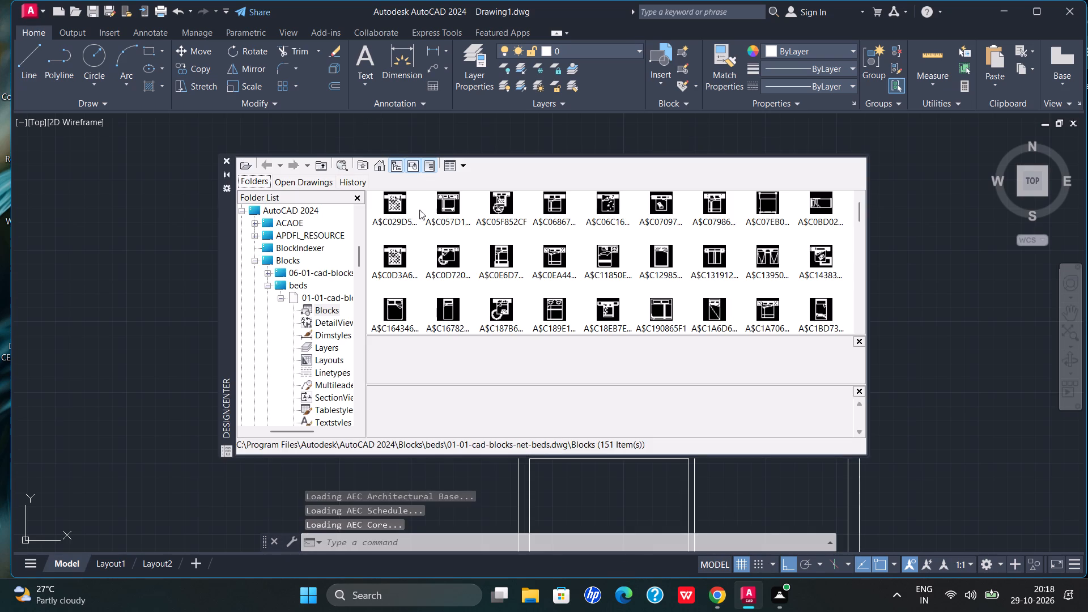
left_click(256, 261)
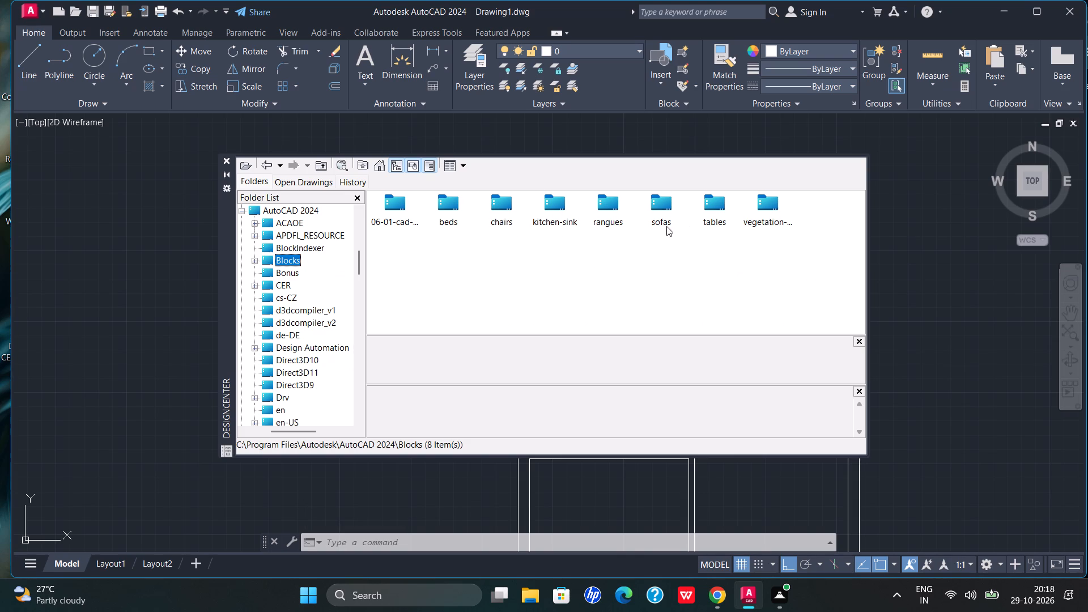
left_click(390, 198)
double_click(390, 198)
double_click(390, 198)
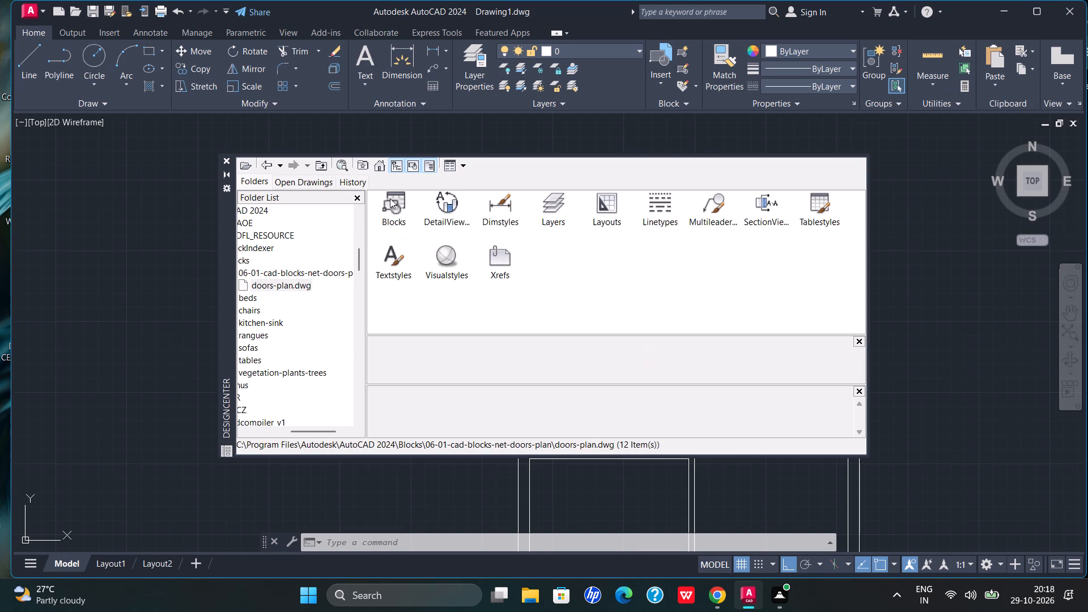
double_click(390, 198)
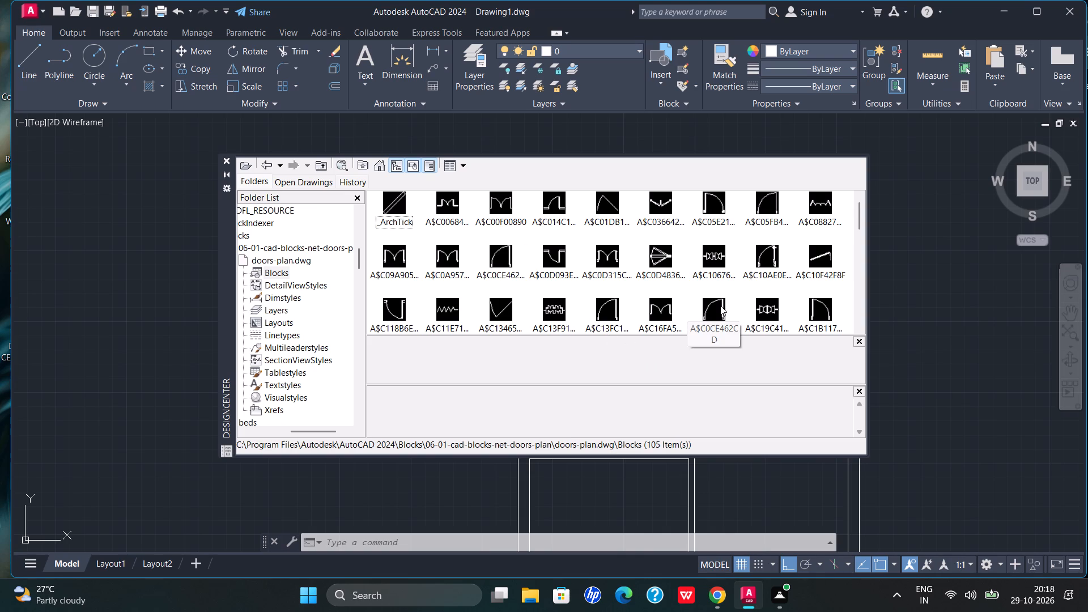
Browse the whole doors-plan.dwg block collection, previewing its single-swing door blocks.
scroll(736, 281, "down", 1)
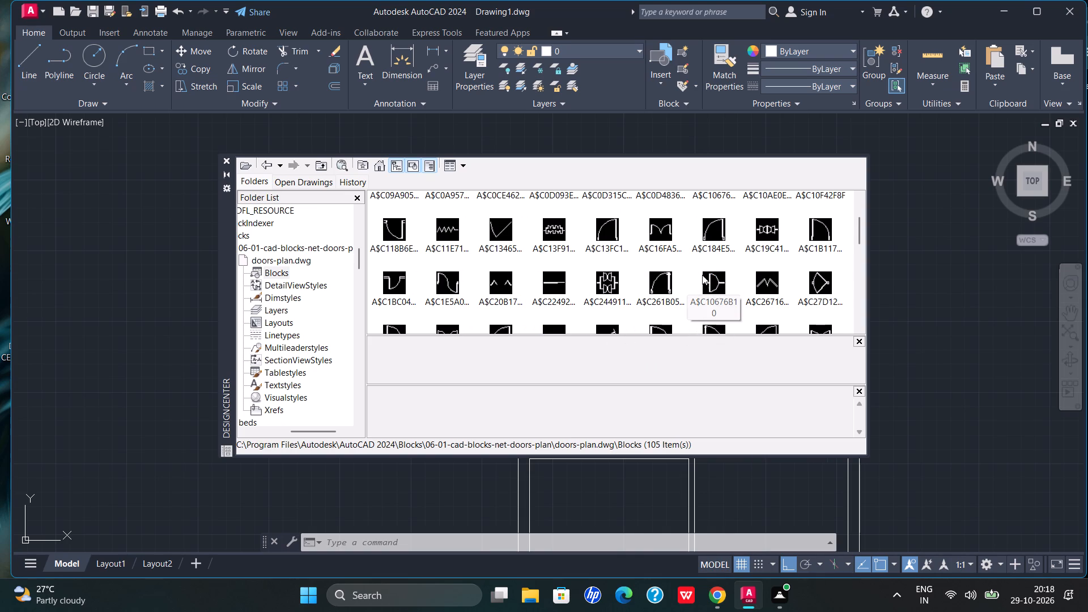
left_click(716, 223)
left_click(660, 287)
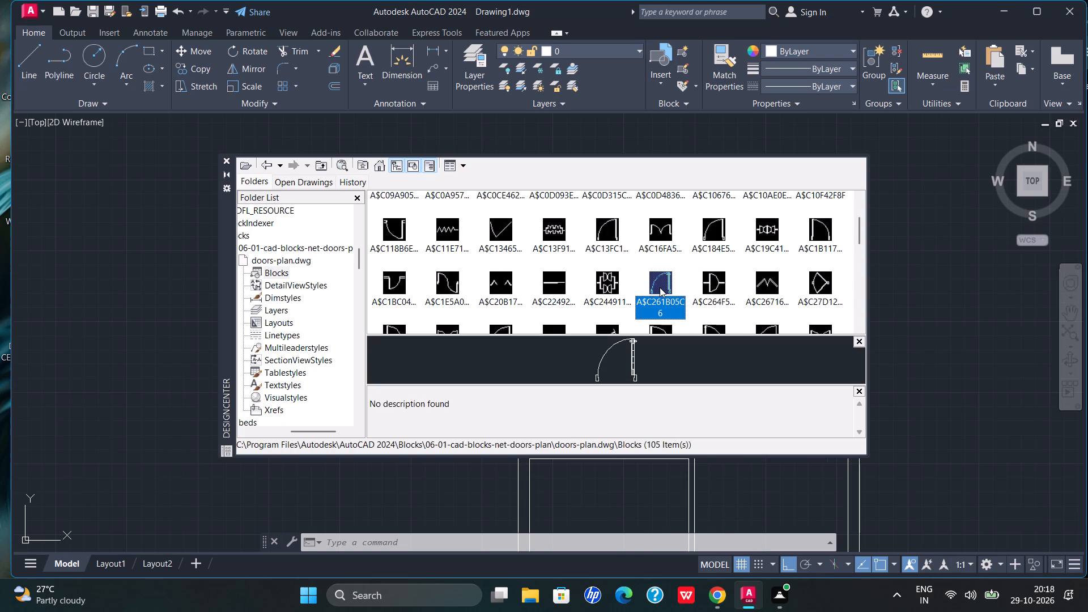
left_click(548, 295)
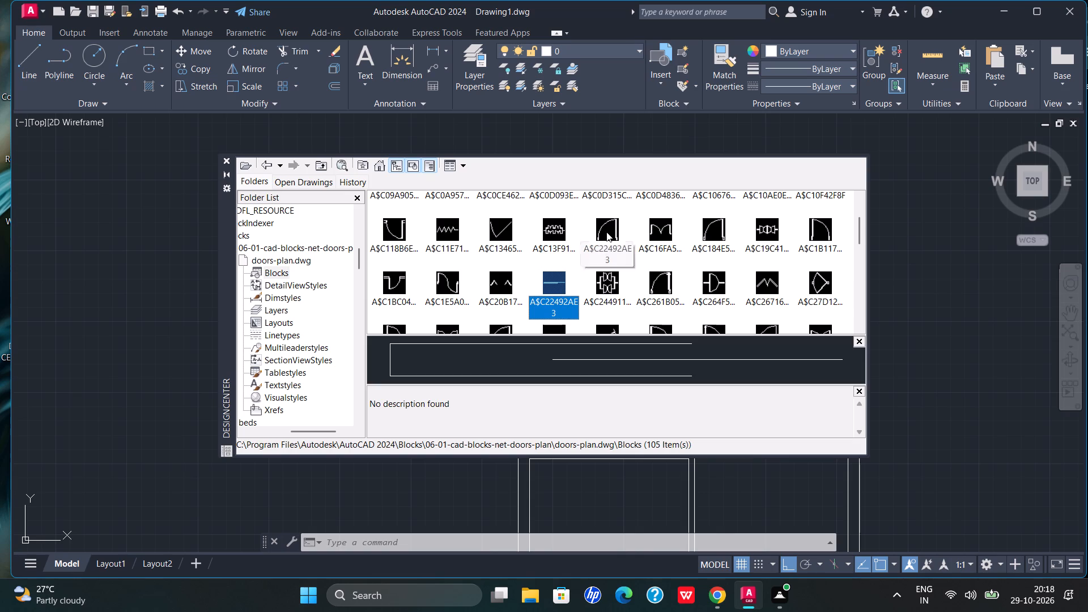
left_click(606, 232)
left_click(703, 231)
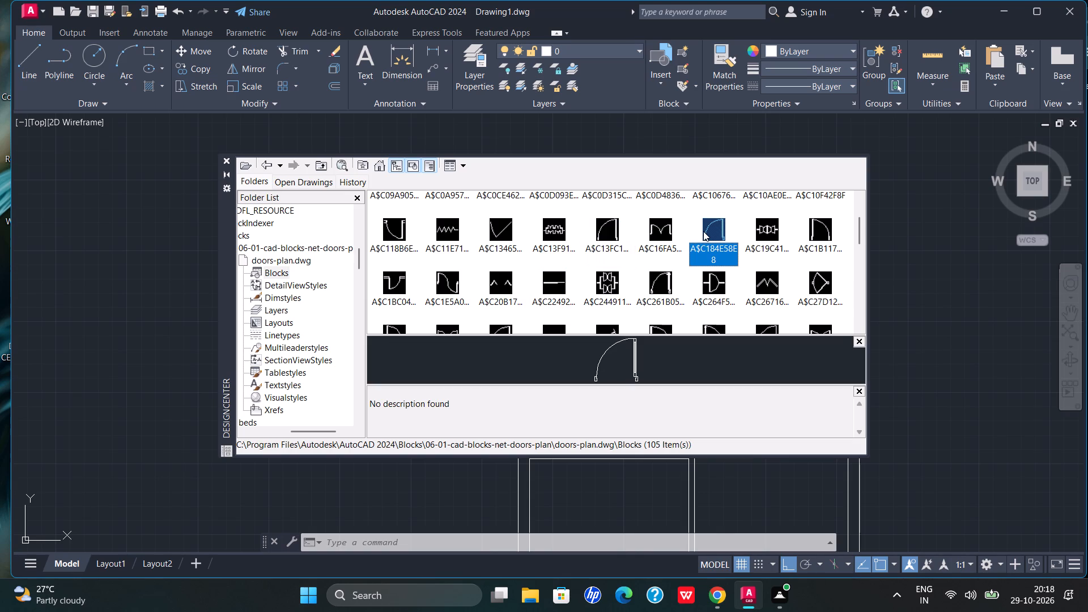
scroll(726, 269, "down", 1)
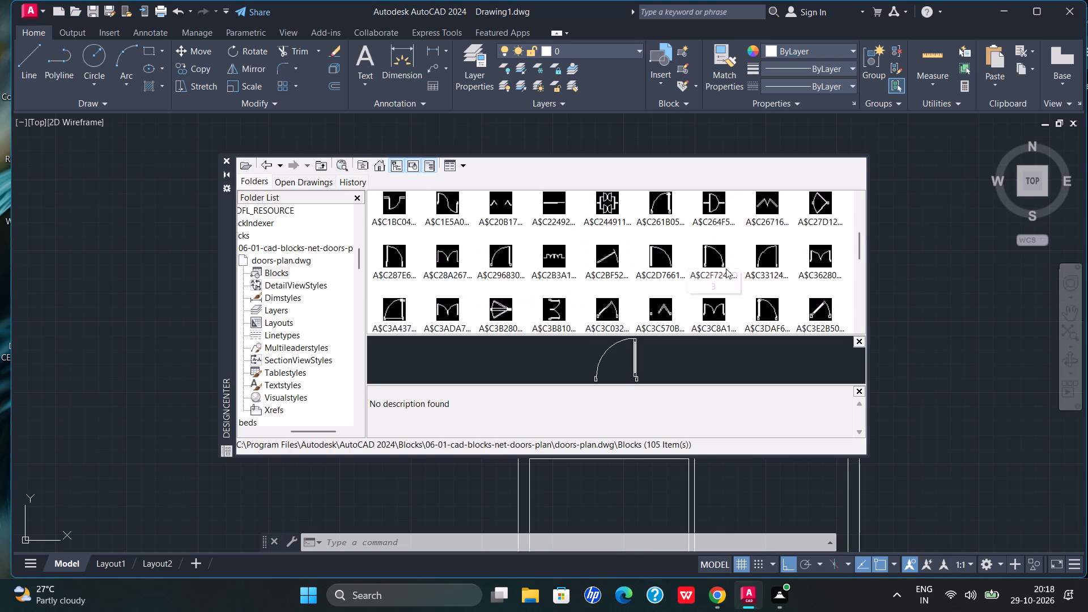
scroll(600, 277, "down", 1)
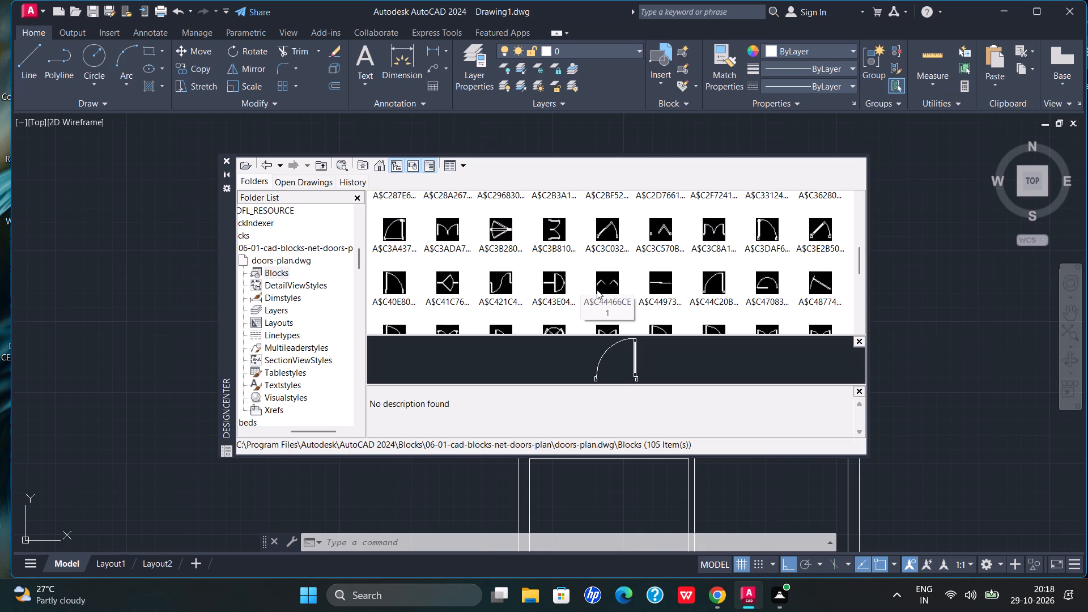
left_click(719, 286)
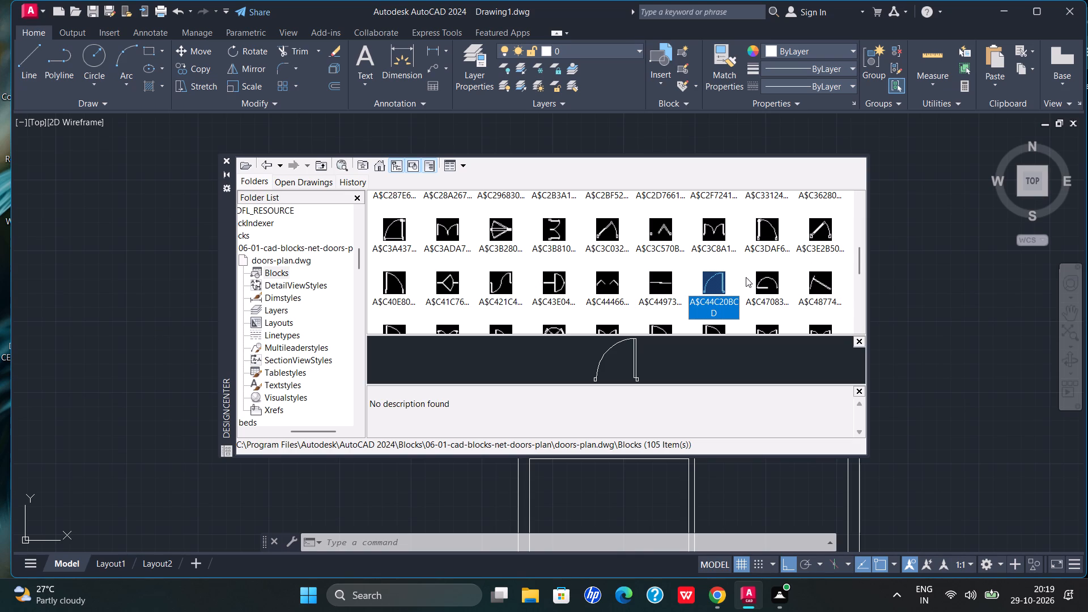
left_click(764, 243)
left_click(714, 284)
scroll(714, 284, "down", 2)
left_click(667, 273)
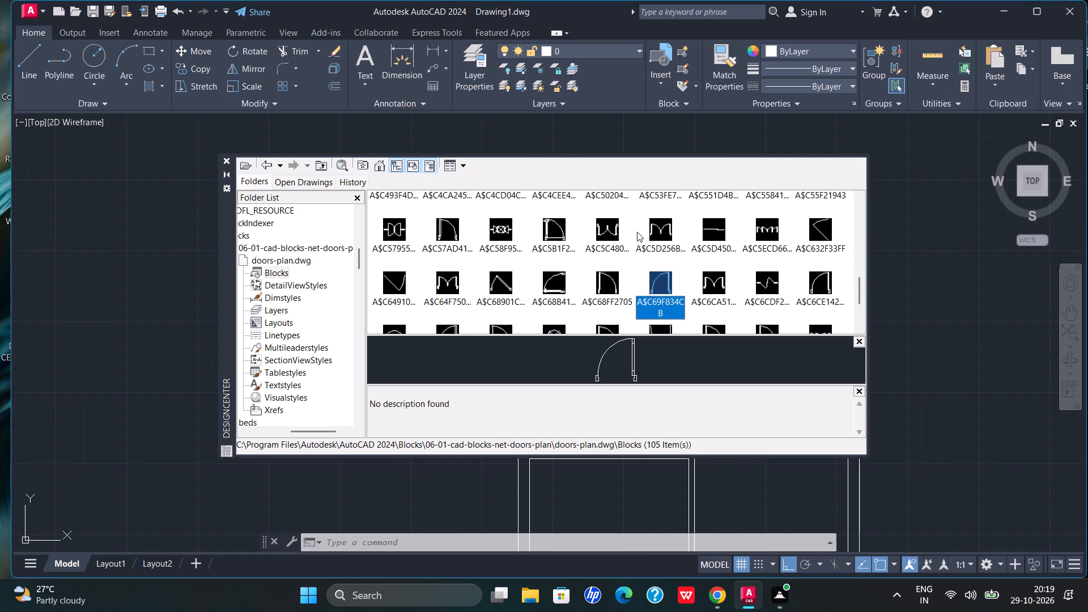
scroll(639, 232, "down", 1)
left_click(703, 261)
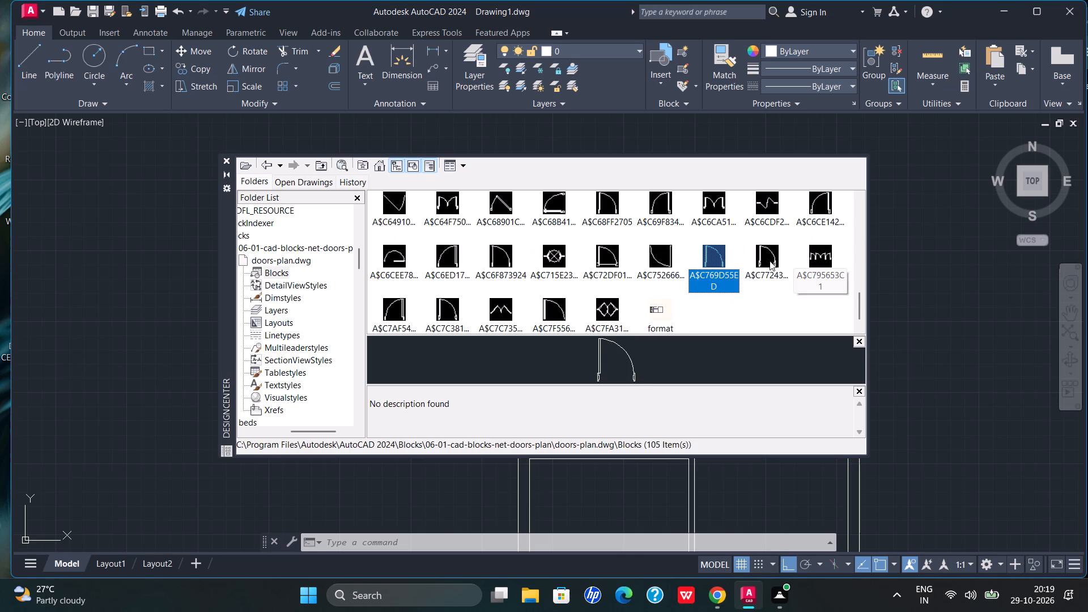
left_click(759, 263)
scroll(759, 263, "up", 13)
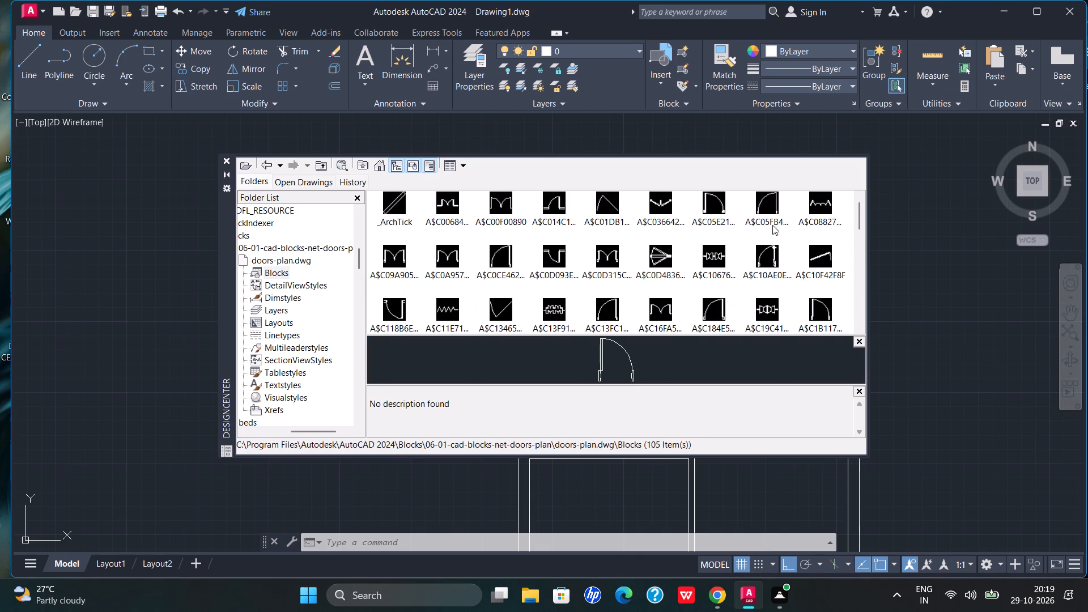
Compare the previews of door blocks A$C13FC179C and A$C184E58E8 with other single-swing doors to choose one for the plan.
scroll(708, 245, "down", 1)
left_click(717, 241)
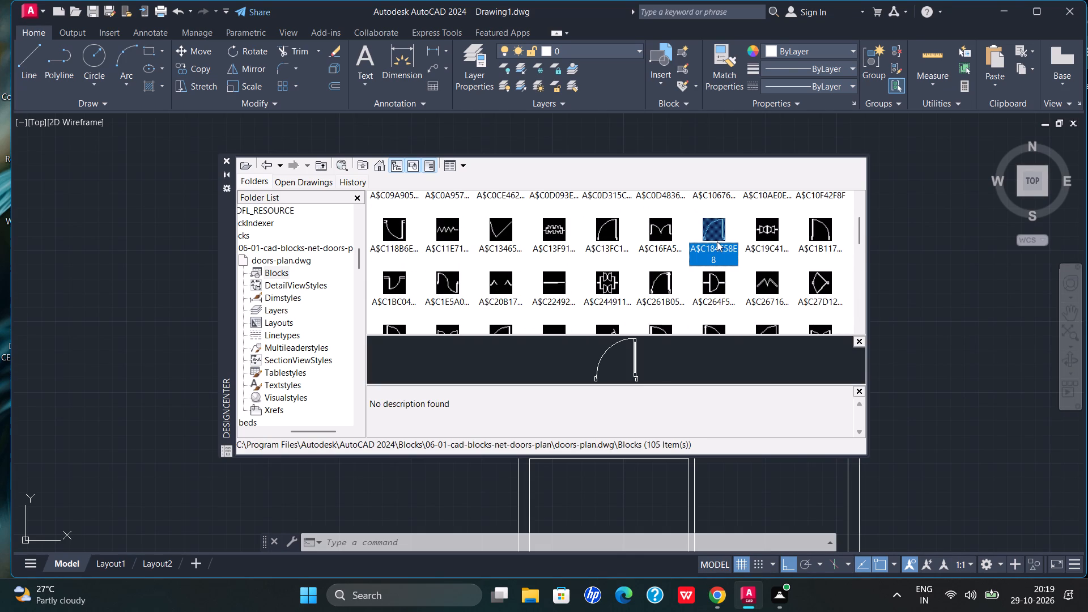
left_click(611, 238)
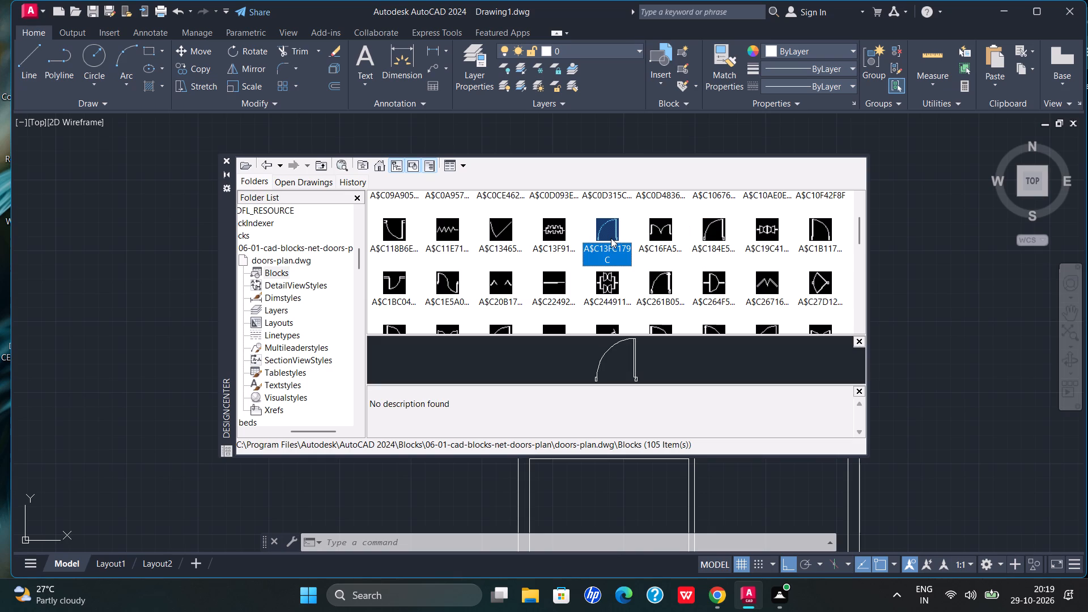
left_click(700, 238)
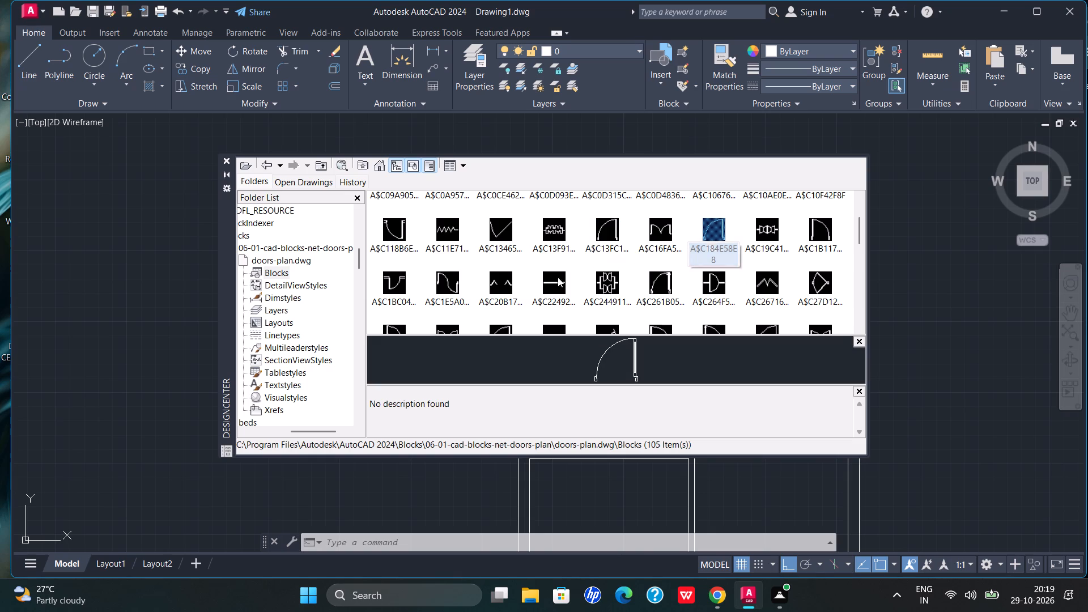
left_click(603, 238)
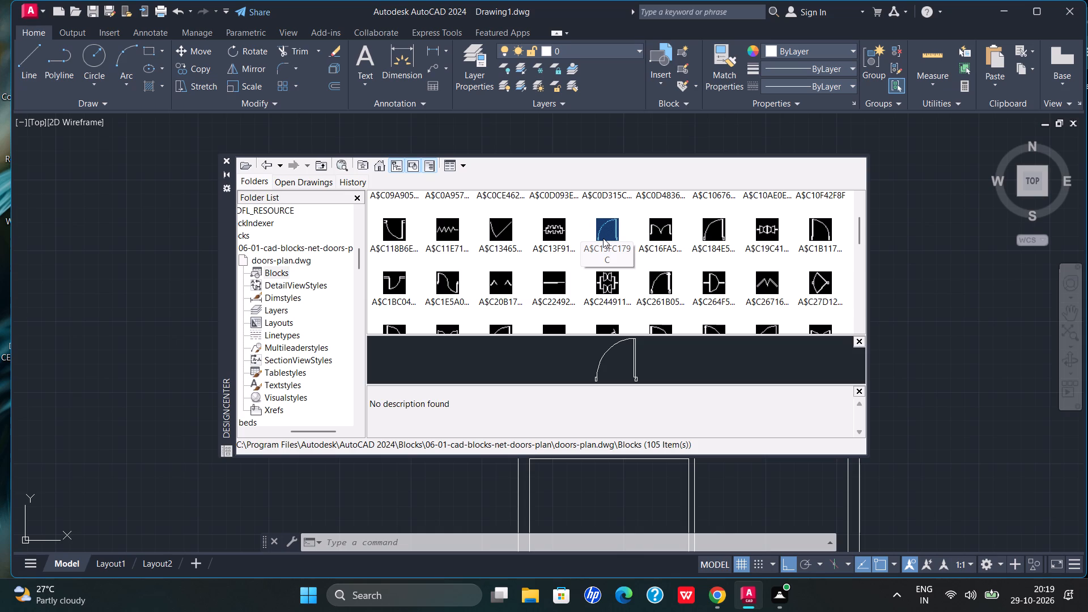
left_click(718, 244)
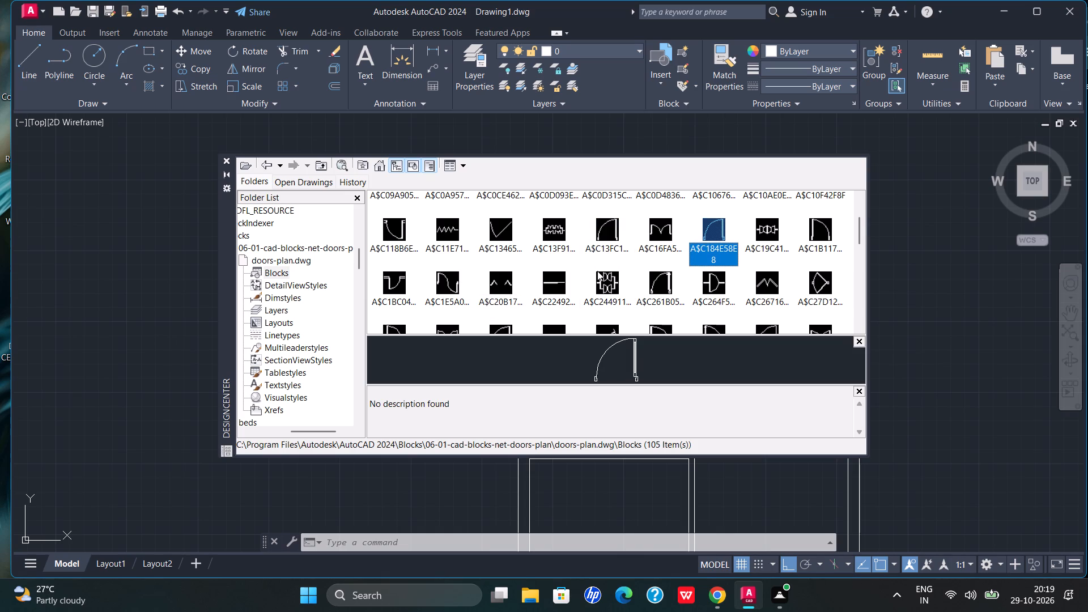
left_click(607, 237)
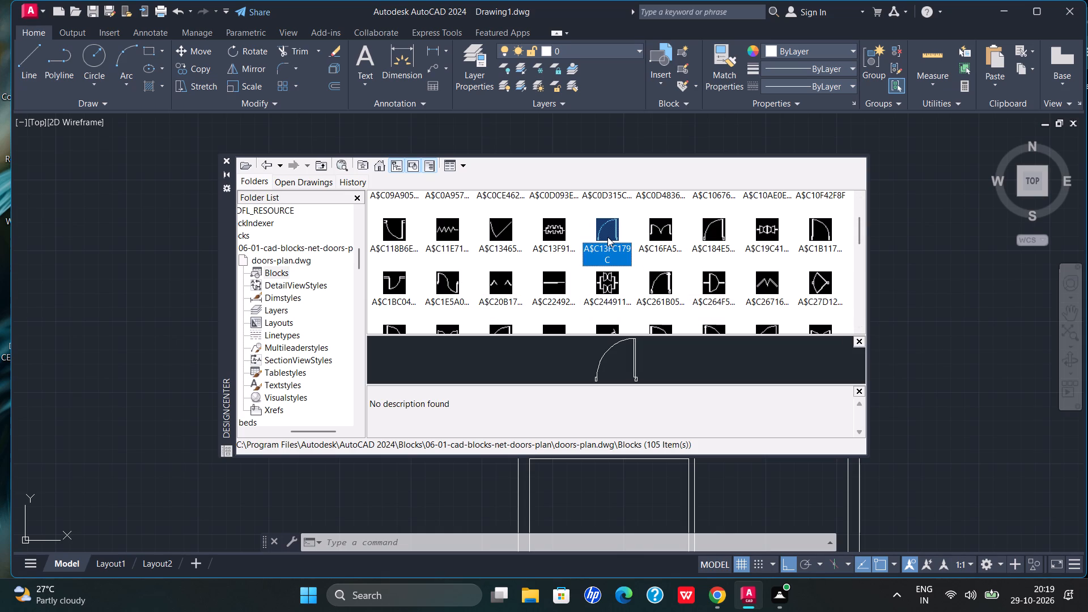
left_click(704, 235)
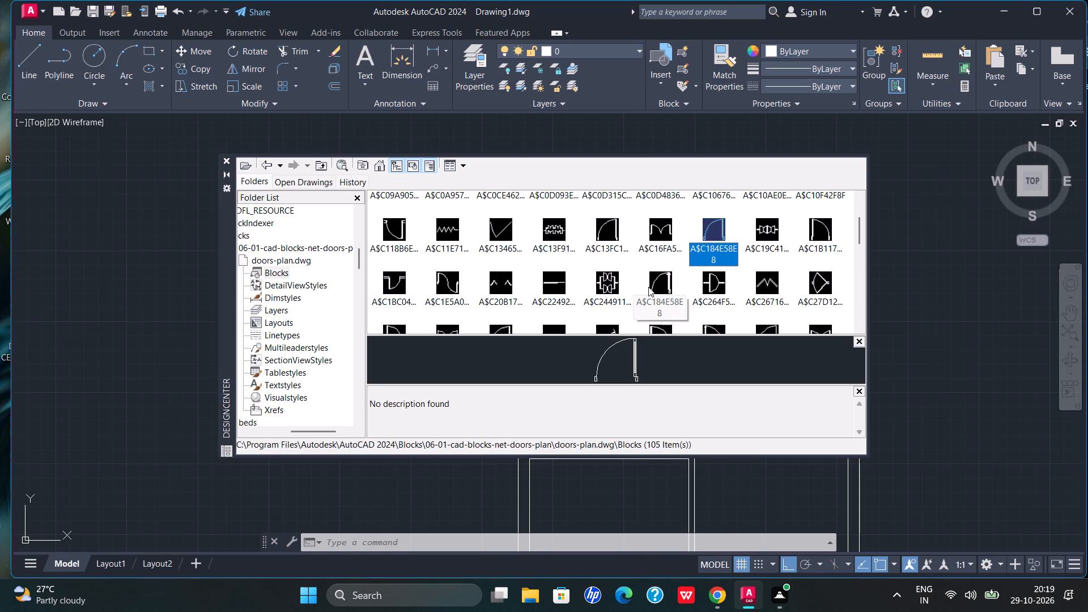
left_click(656, 281)
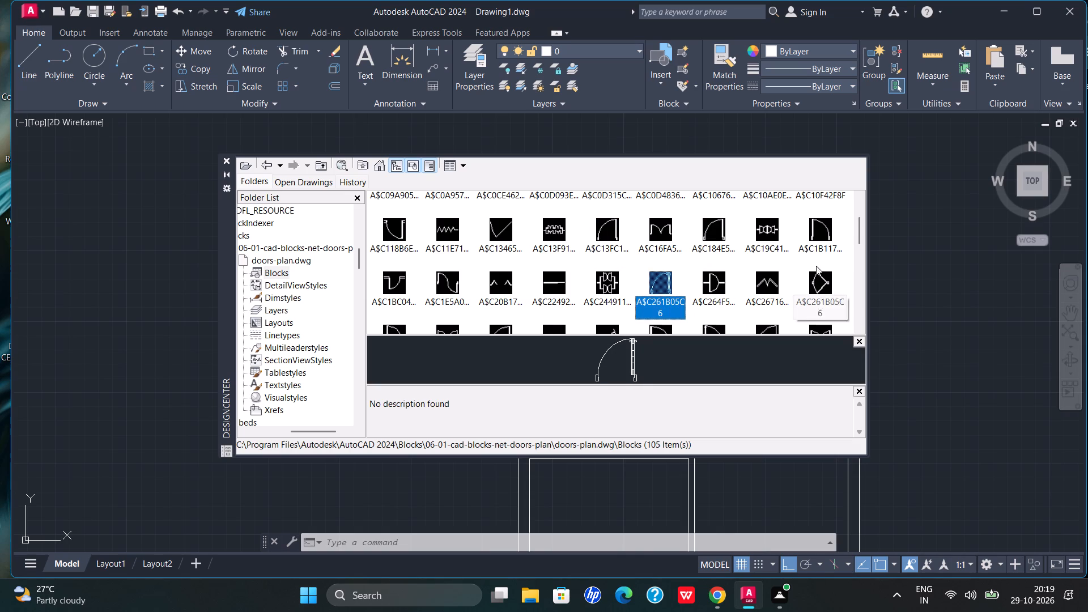
left_click(829, 231)
scroll(759, 251, "down", 2)
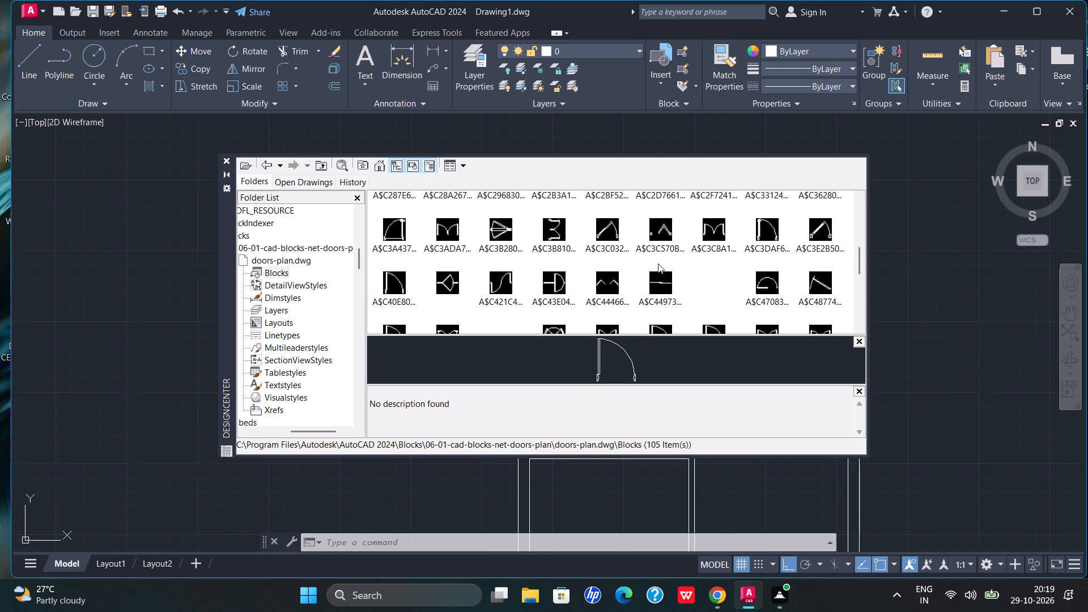
left_click(716, 284)
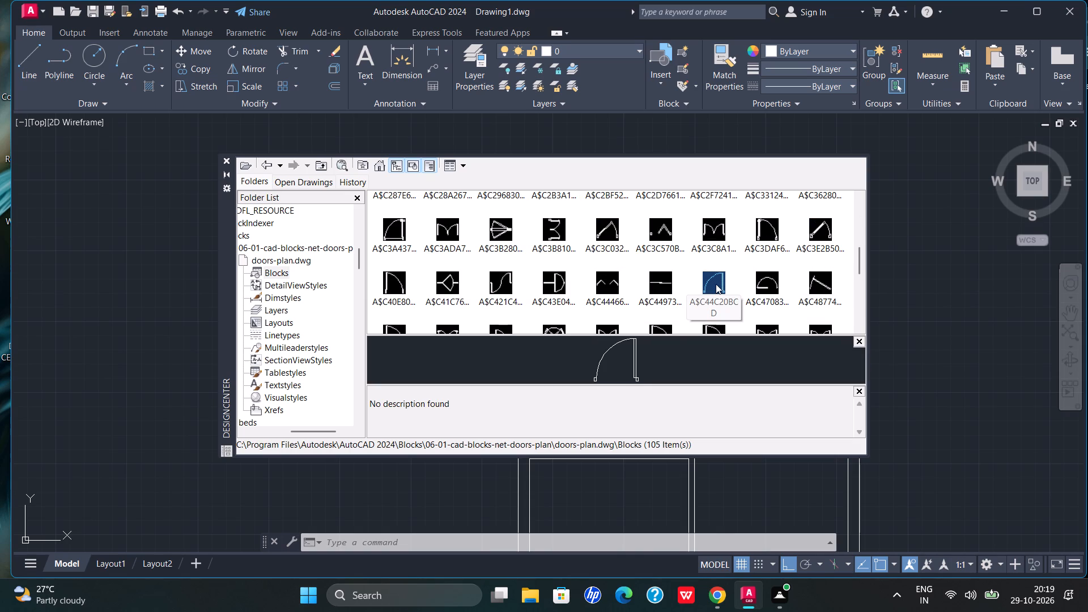
scroll(775, 229, "up", 1)
scroll(782, 254, "down", 1)
left_click(756, 239)
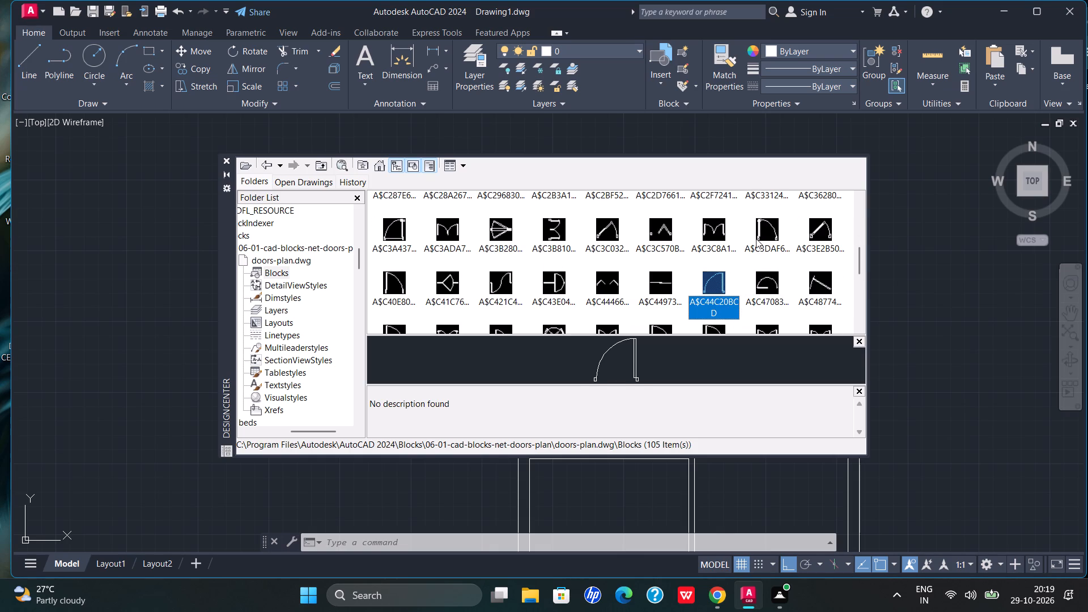
scroll(756, 238, "up", 5)
left_click(720, 219)
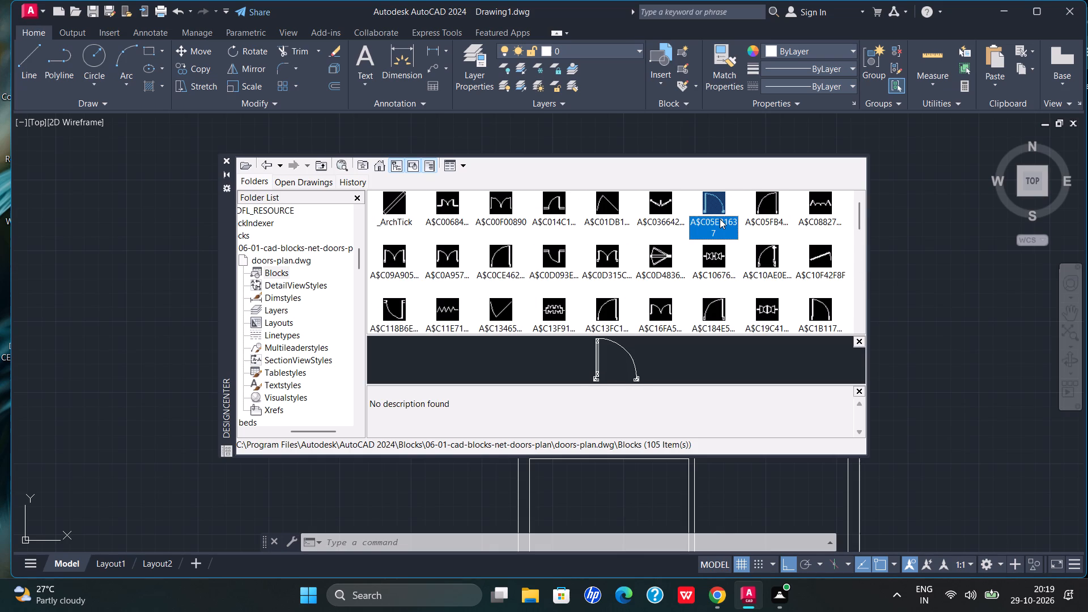
scroll(720, 219, "up", 4)
scroll(611, 282, "up", 4)
scroll(702, 252, "down", 1)
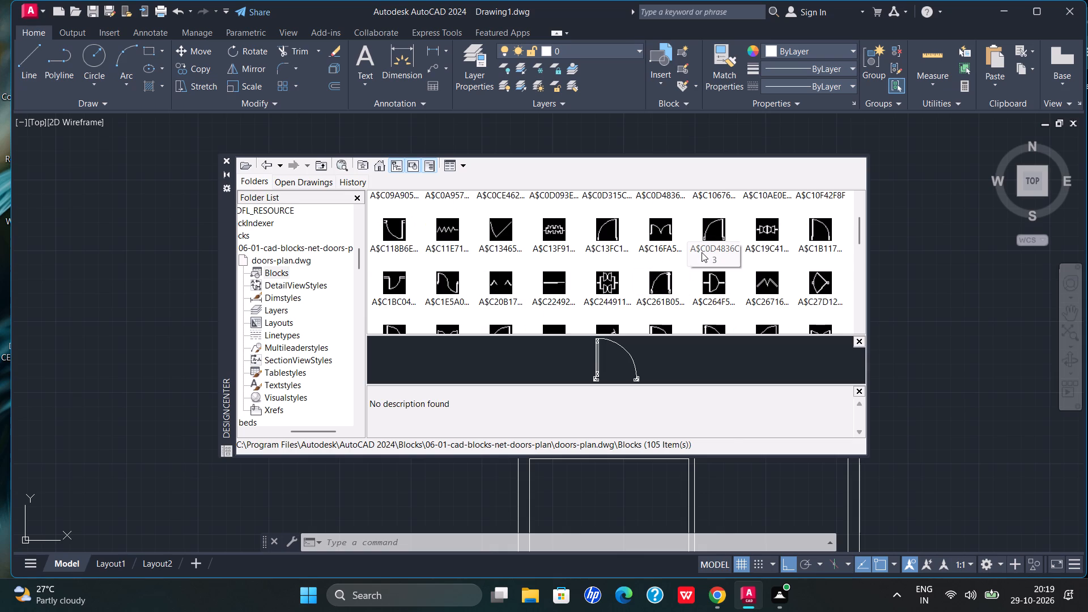
left_click(717, 235)
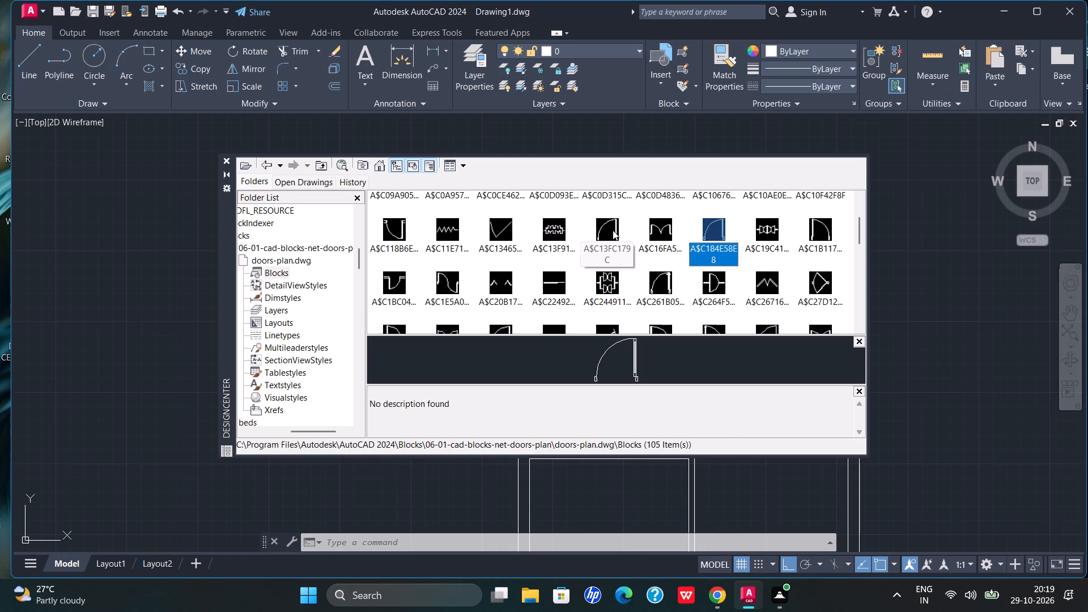
left_click(613, 230)
Insert door block A$C184E58E8 at scale 1 and rotation 0 outside the plan, beyond its right outer wall, and close DesignCenter.
left_click(723, 235)
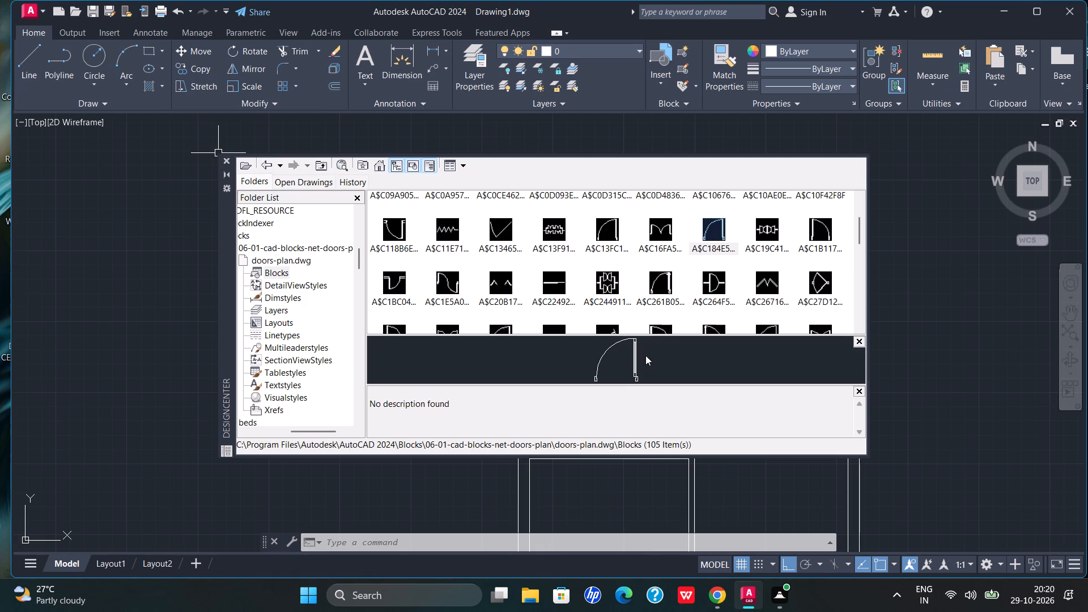
triple_click(705, 233)
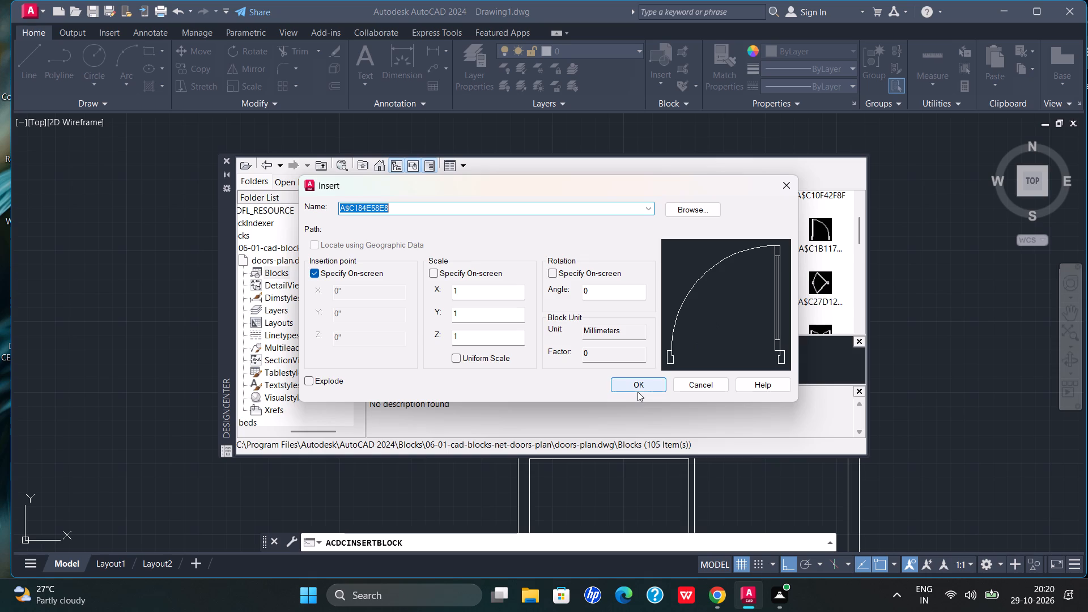
left_click(639, 380)
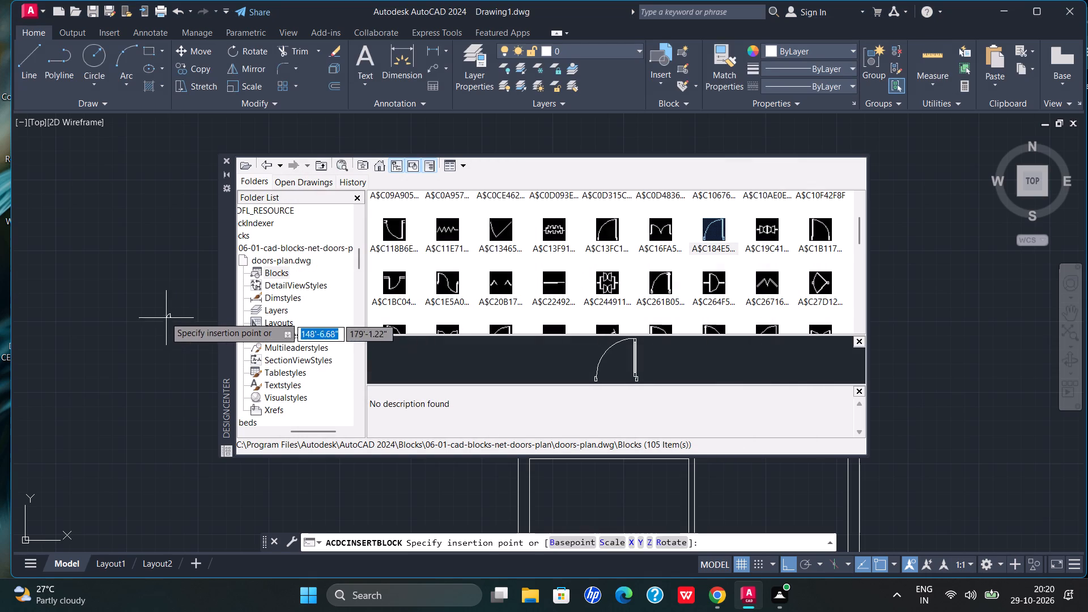
left_click(892, 297)
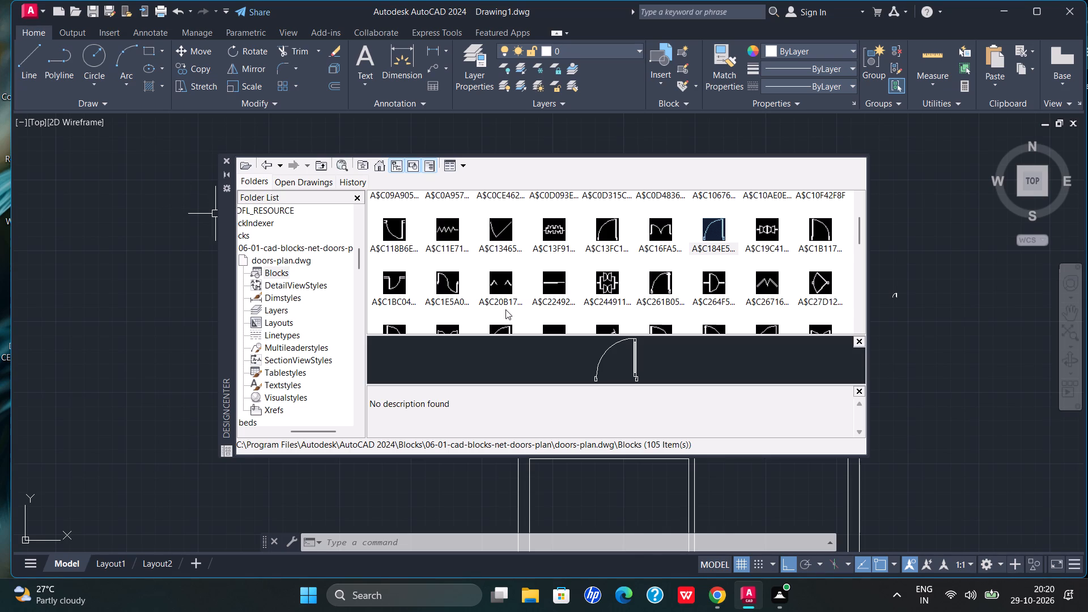
left_click(224, 162)
Enlarge the inserted door block freehand with Scale, using the base of its hinge-side jamb as base point.
scroll(902, 296, "up", 3)
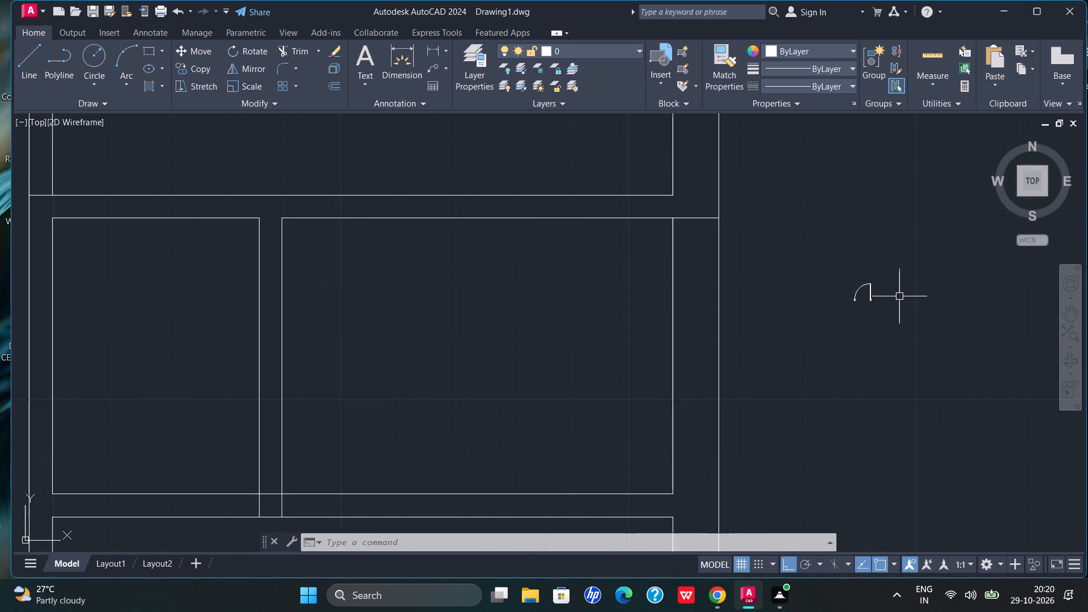
scroll(899, 296, "up", 2)
scroll(854, 286, "up", 4)
scroll(827, 248, "down", 4)
left_click_drag(834, 209, 851, 320)
left_click(249, 87)
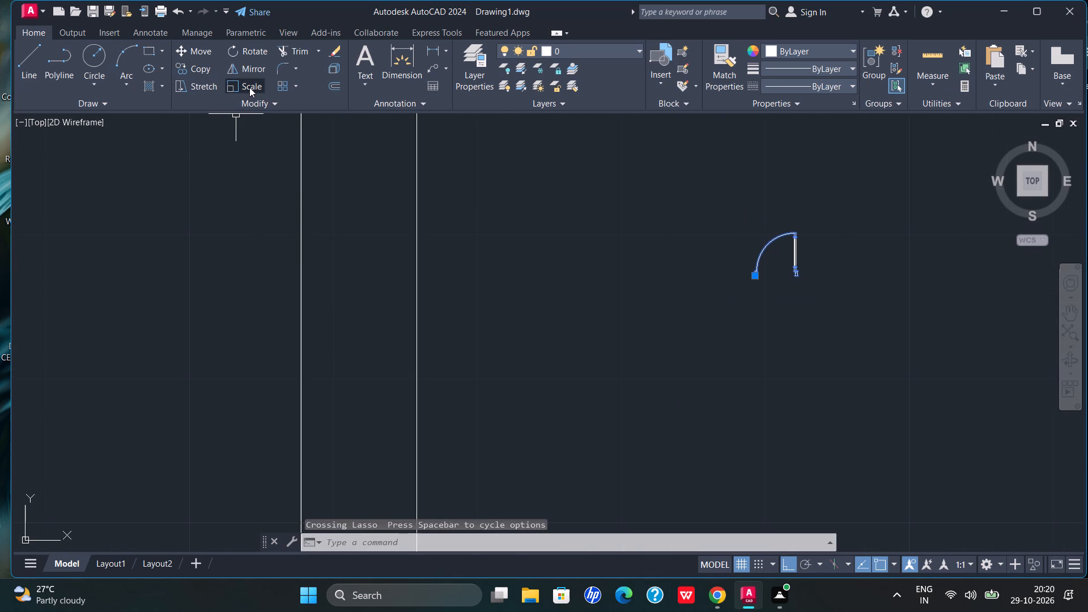
left_click(804, 279)
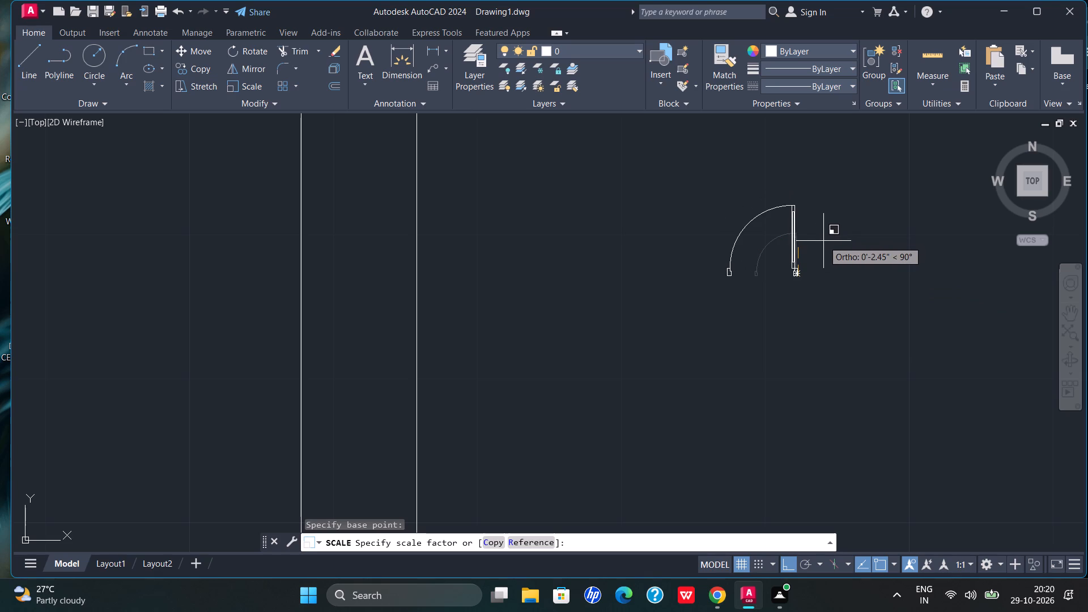
scroll(818, 249, "down", 5)
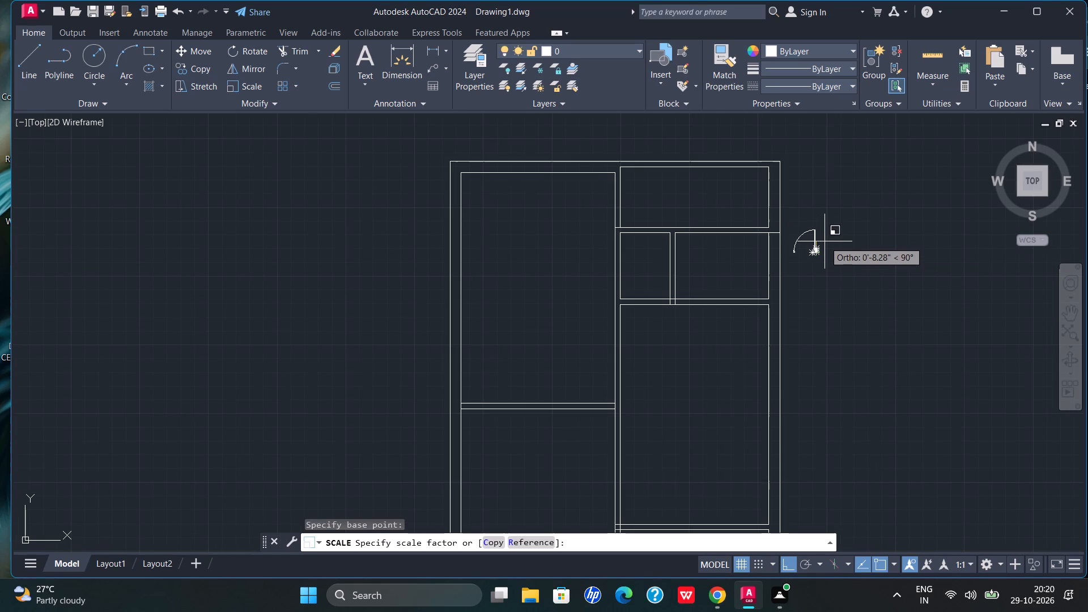
left_click(824, 239)
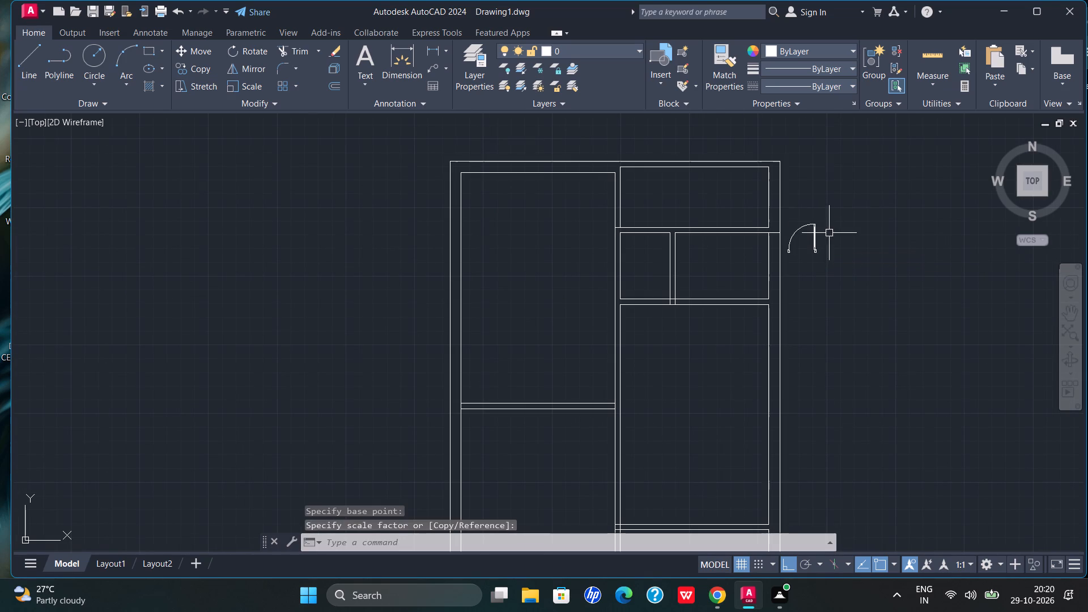
Copy the enlarged door block and paste the duplicate inside the large upper-left room.
scroll(813, 225, "up", 3)
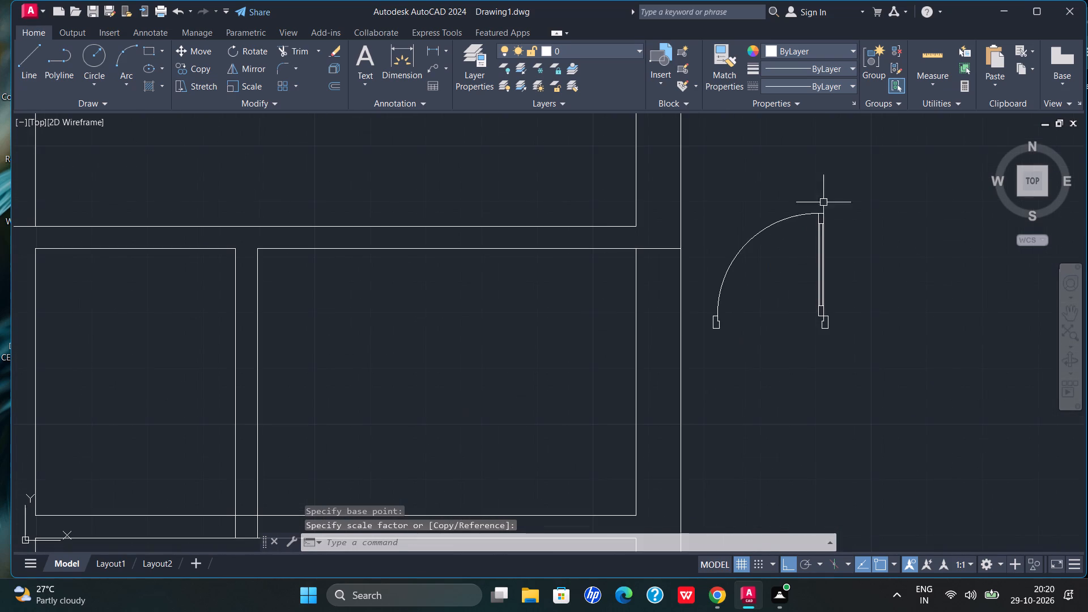
scroll(827, 197, "down", 2)
left_click_drag(836, 180, 834, 263)
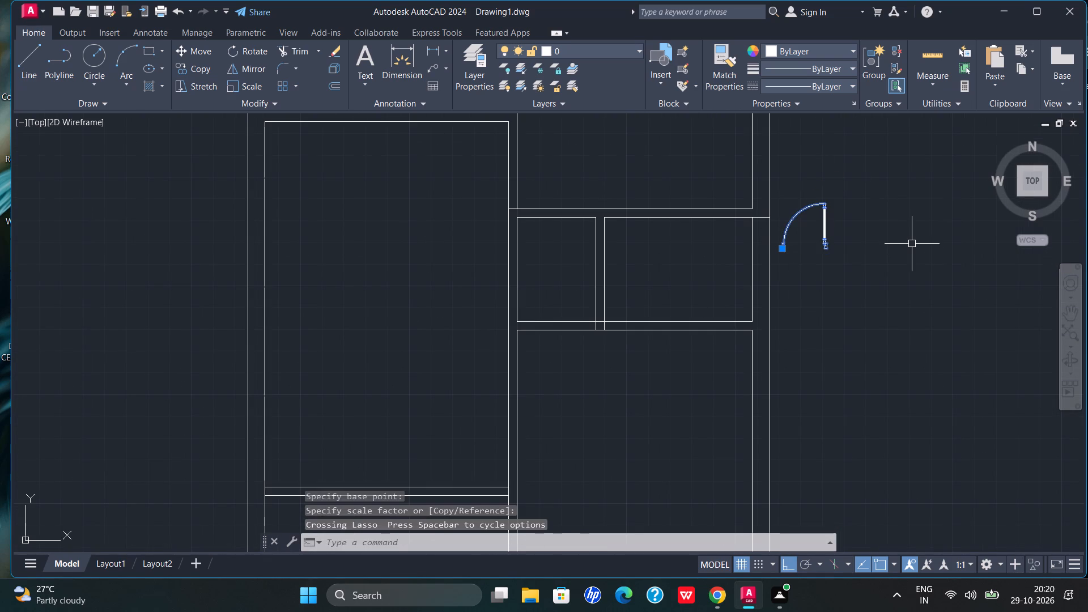
key("ctrl+c")
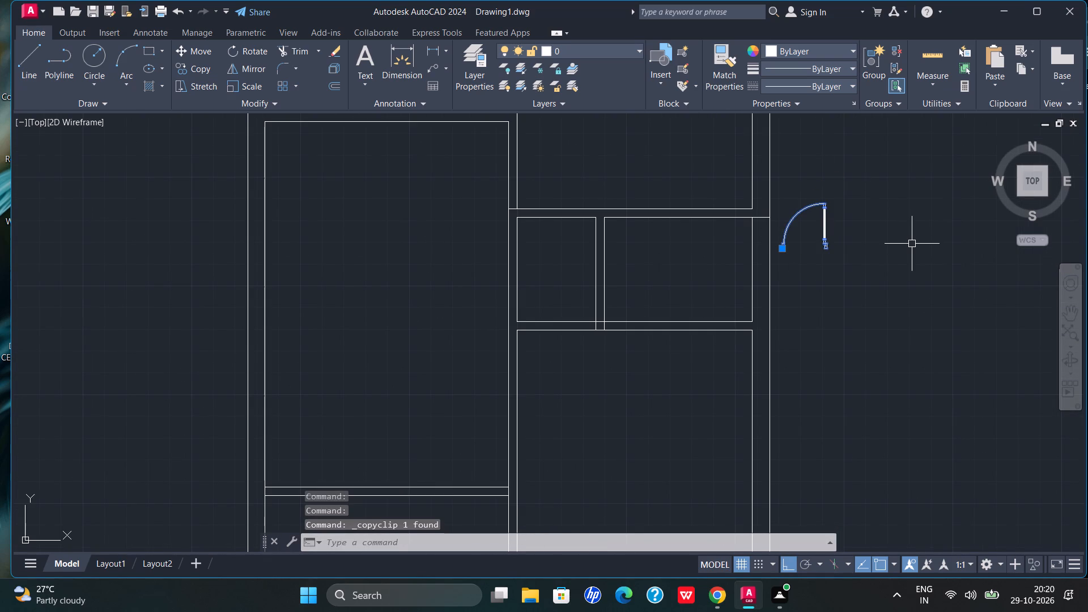
key("ctrl+v")
scroll(783, 295, "down", 2)
scroll(693, 253, "up", 2)
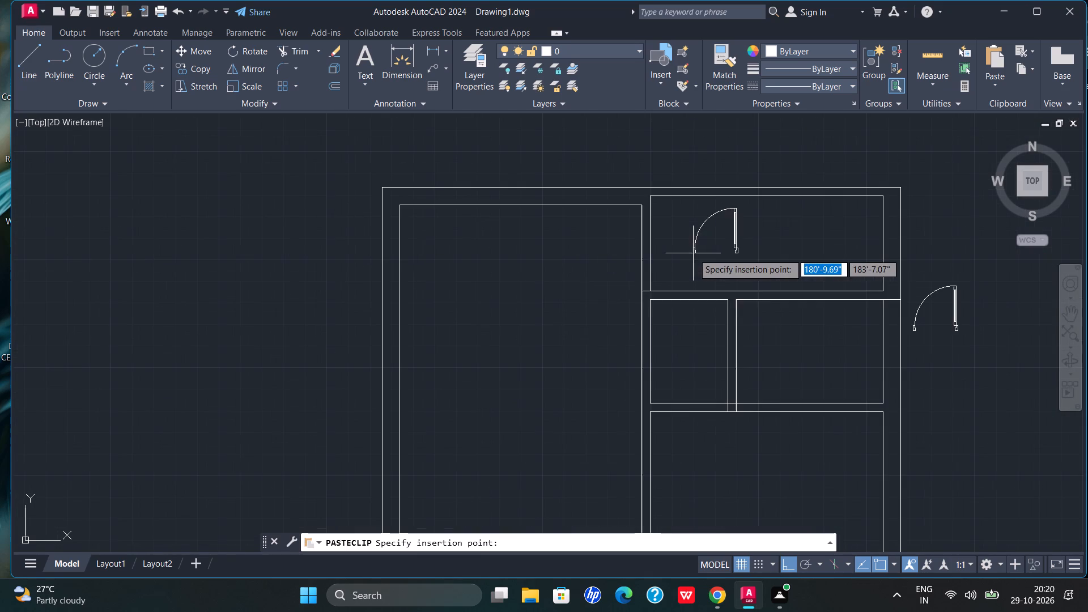
double_click(538, 295)
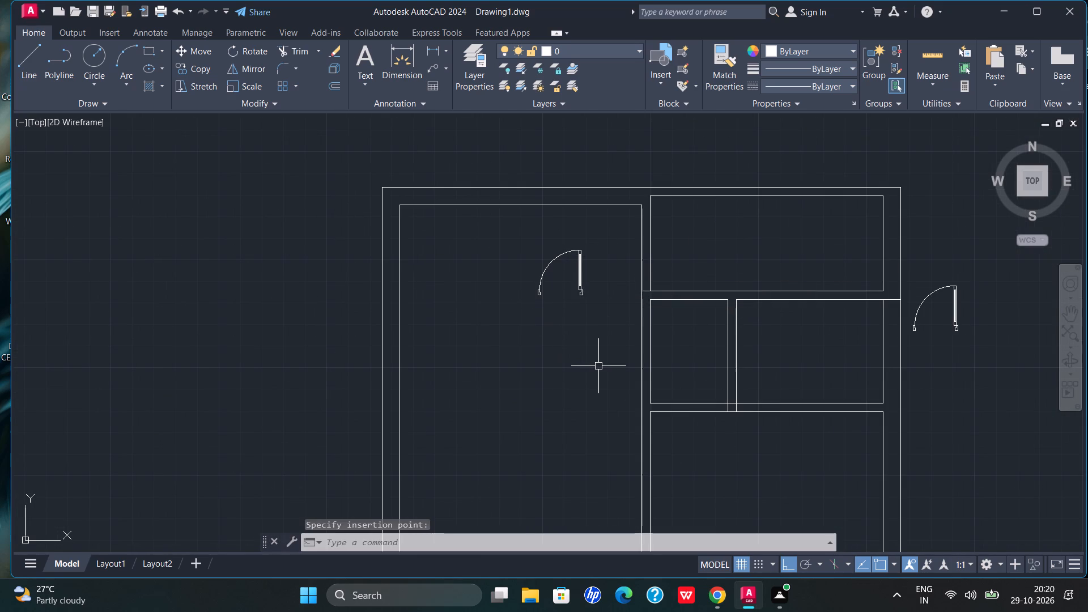
key("Escape")
key("Escape")
key("Escape")
key("Escape")
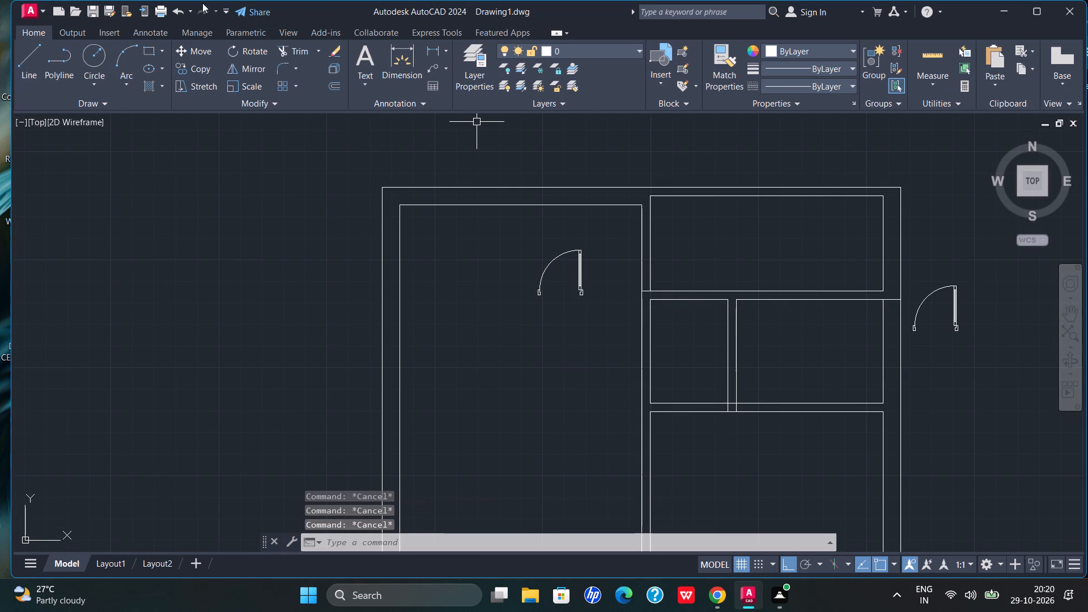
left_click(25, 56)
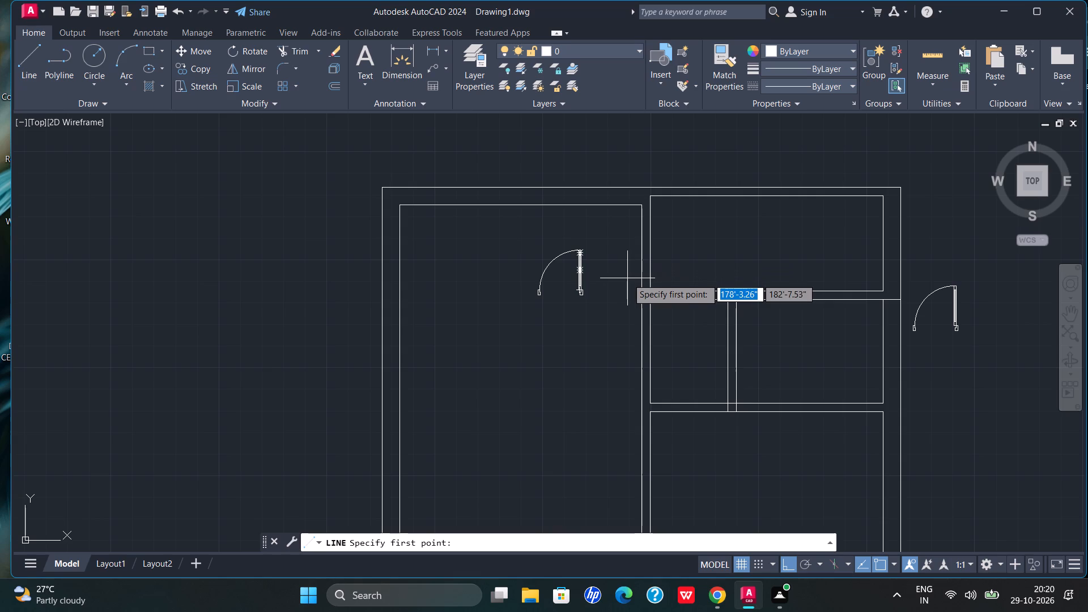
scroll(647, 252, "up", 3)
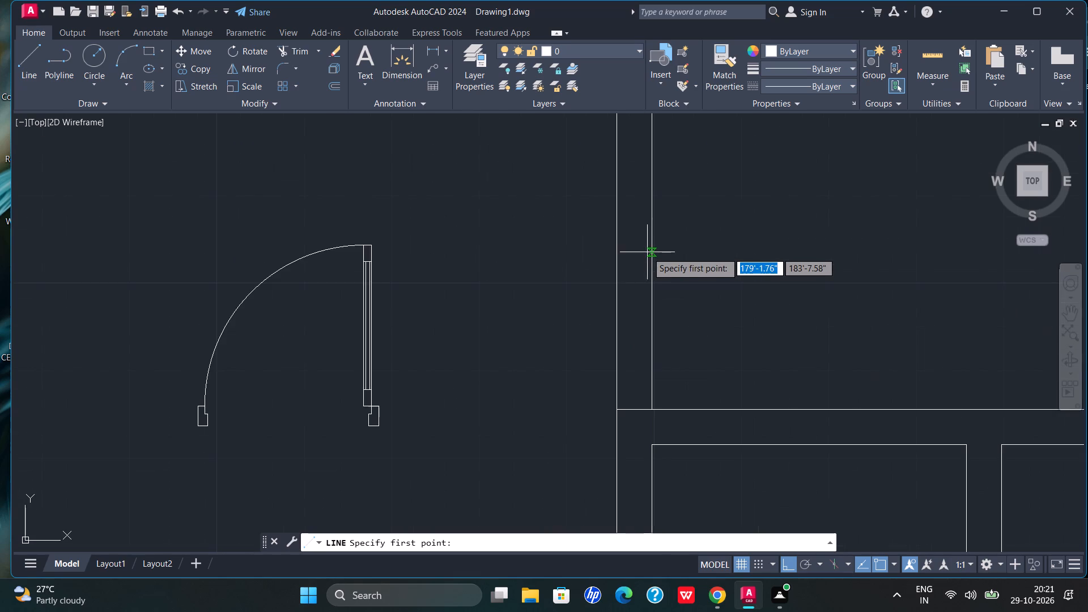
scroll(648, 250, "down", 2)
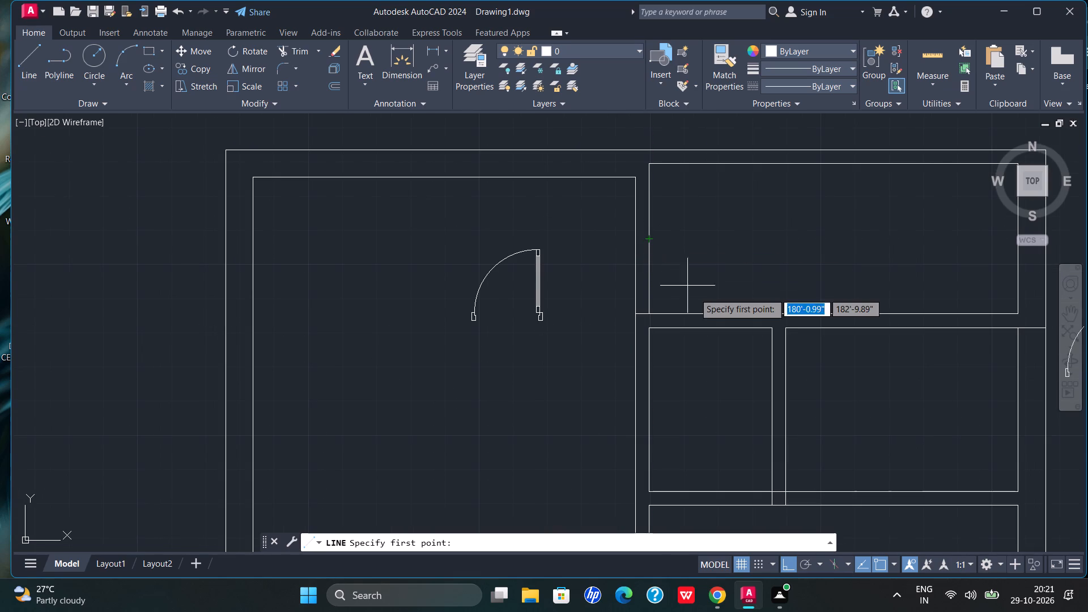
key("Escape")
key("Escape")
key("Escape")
Offset the bottom wall line of the upper-right room 2' upward into that room.
type("off")
key("Return")
key("Return")
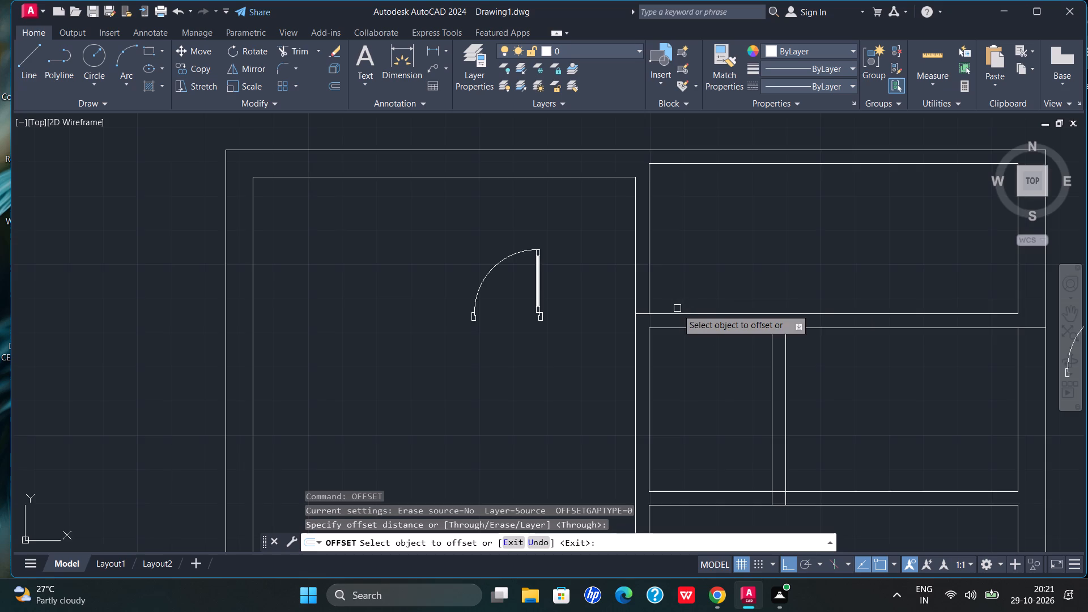
scroll(673, 311, "up", 2)
left_click(589, 314)
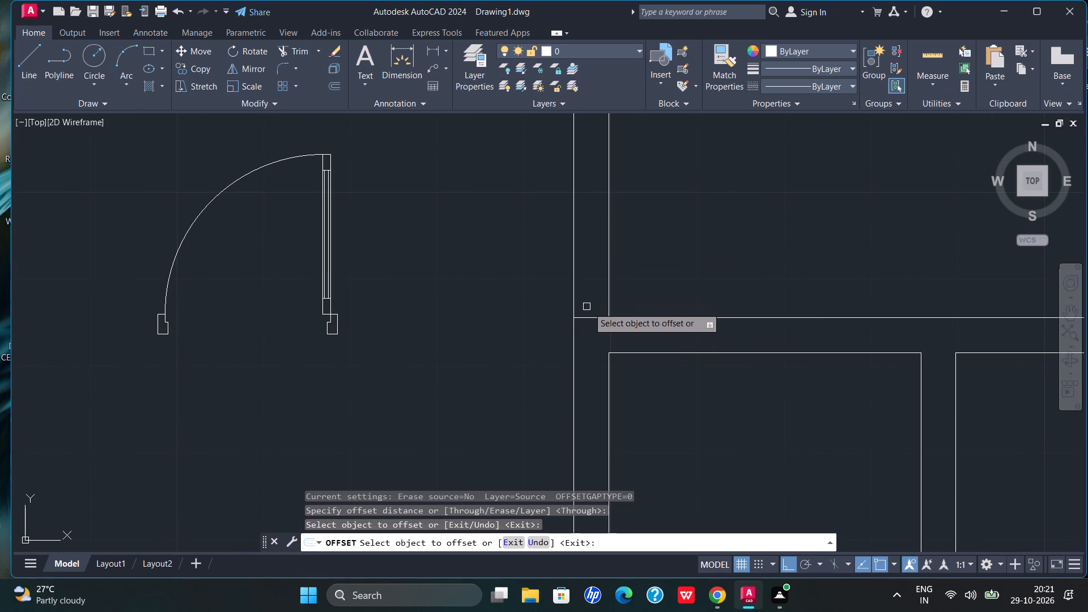
left_click(592, 318)
scroll(573, 205, "down", 2)
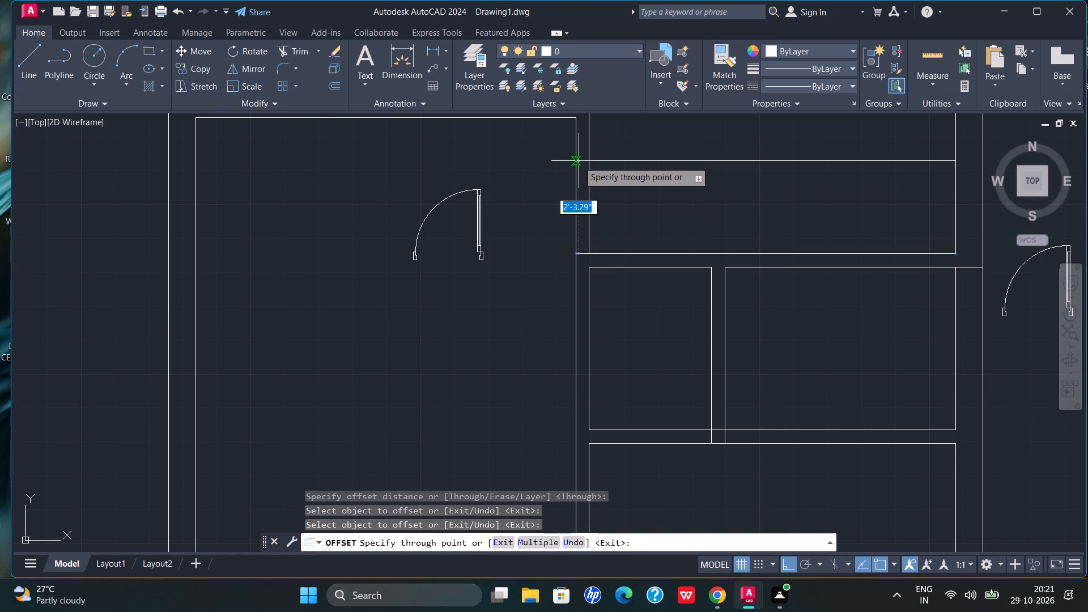
type("2'")
key("Return")
scroll(534, 197, "down", 2)
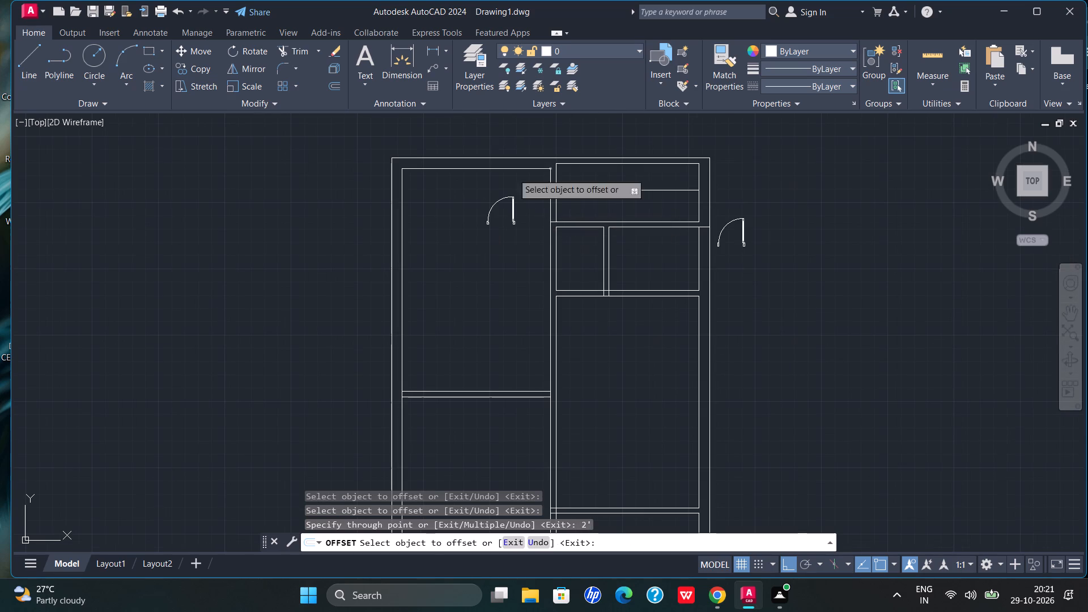
Trim both vertical partition lines between the upper-left and upper-right rooms to open a 2' doorway below the offset line.
left_click(283, 50)
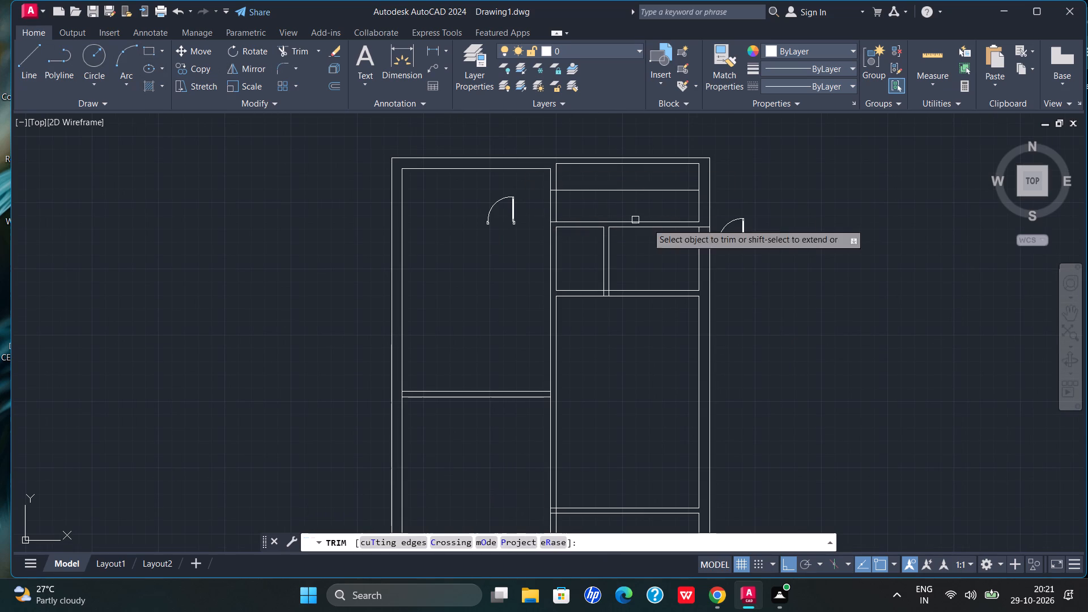
scroll(534, 180, "up", 3)
left_click_drag(671, 256, 591, 286)
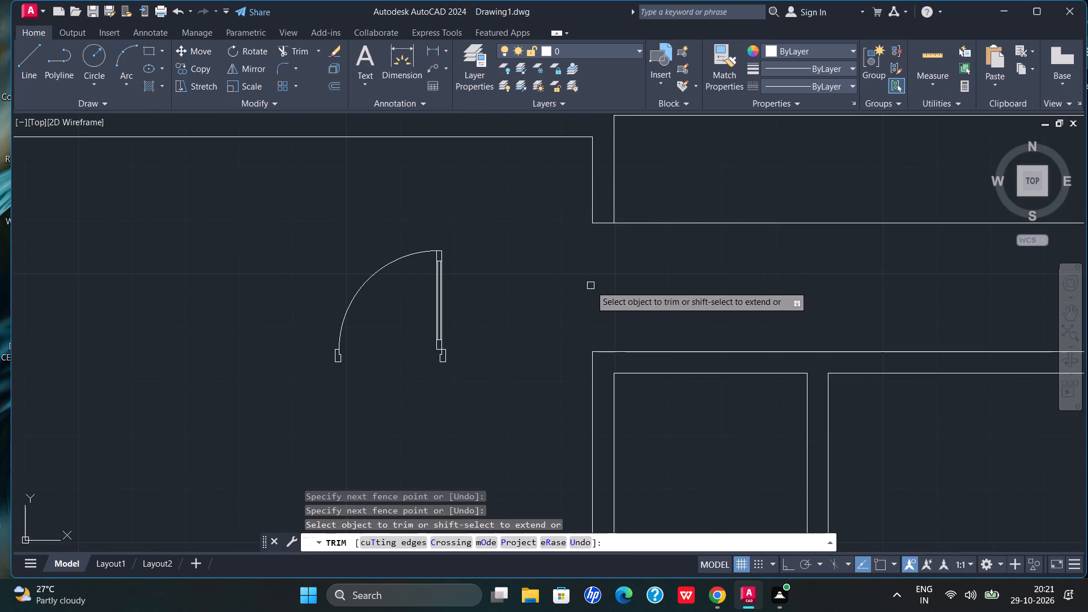
scroll(545, 279, "down", 3)
scroll(545, 279, "up", 2)
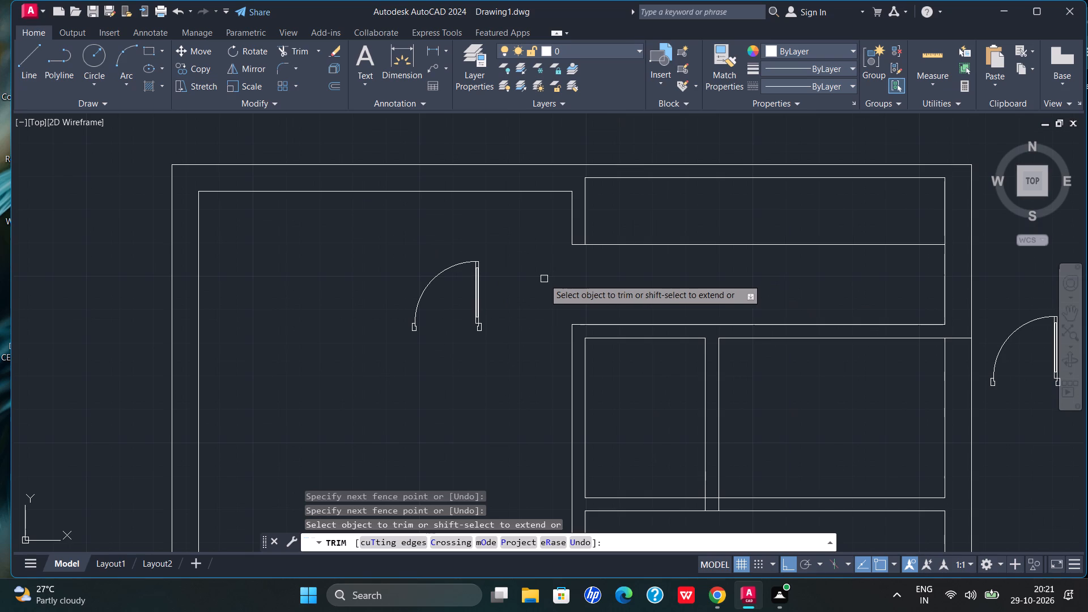
key("Escape")
key("Escape")
key("Escape")
key("Escape")
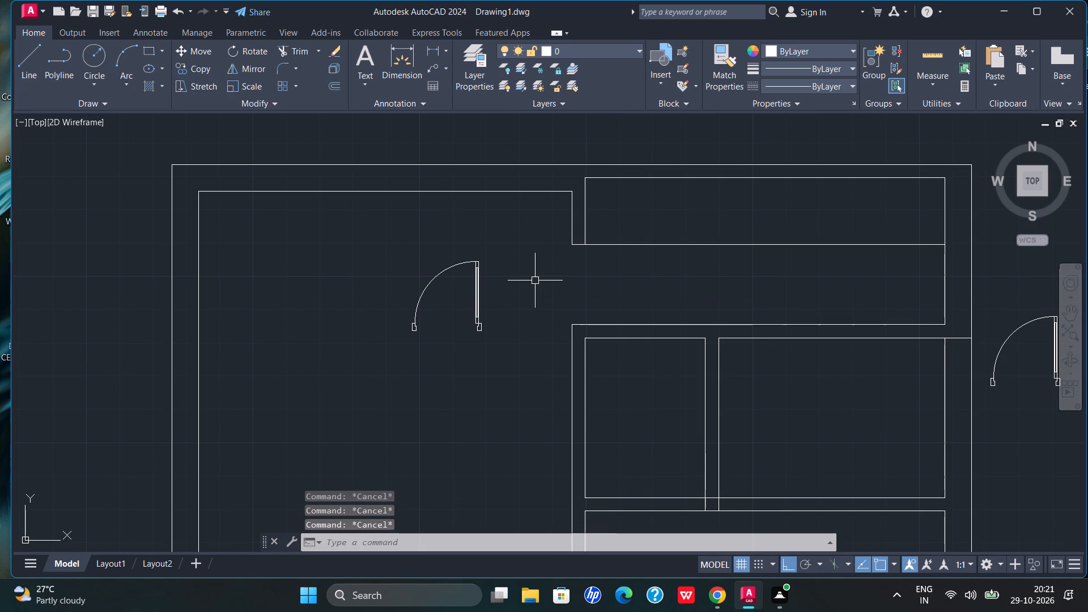
Scale the copied door in the upper-left room slightly larger freehand, based at the foot of its hinge-side jamb.
left_click_drag(528, 279, 407, 388)
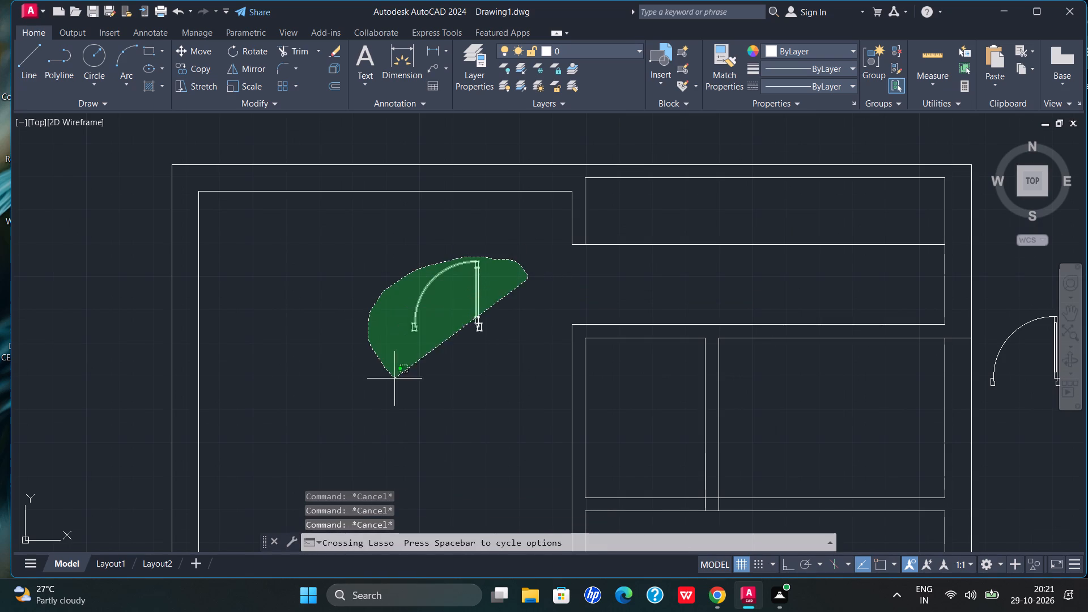
left_click_drag(407, 388, 451, 399)
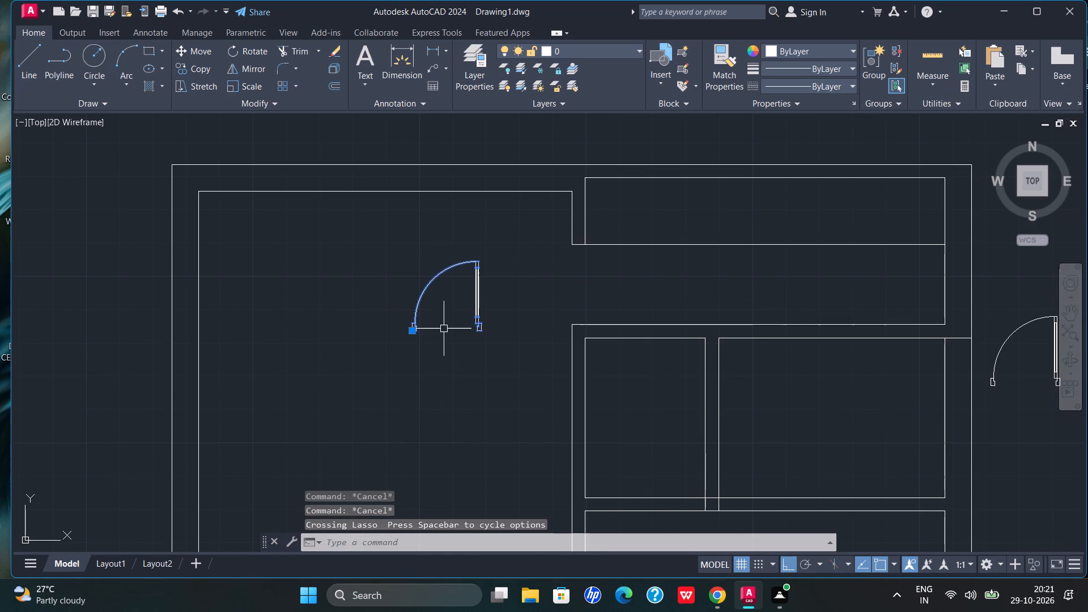
left_click(225, 88)
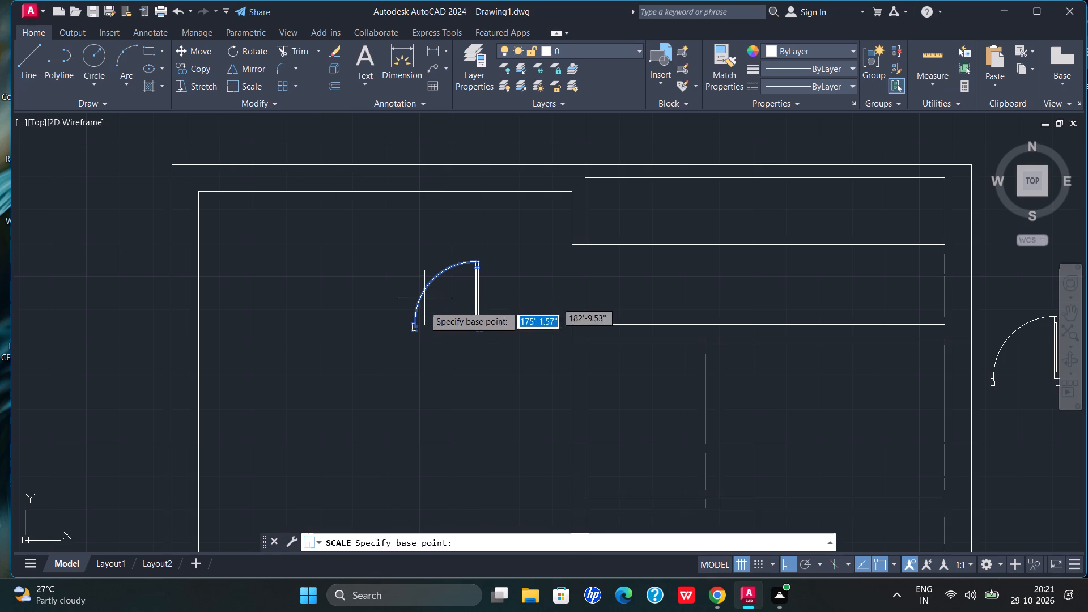
left_click(476, 329)
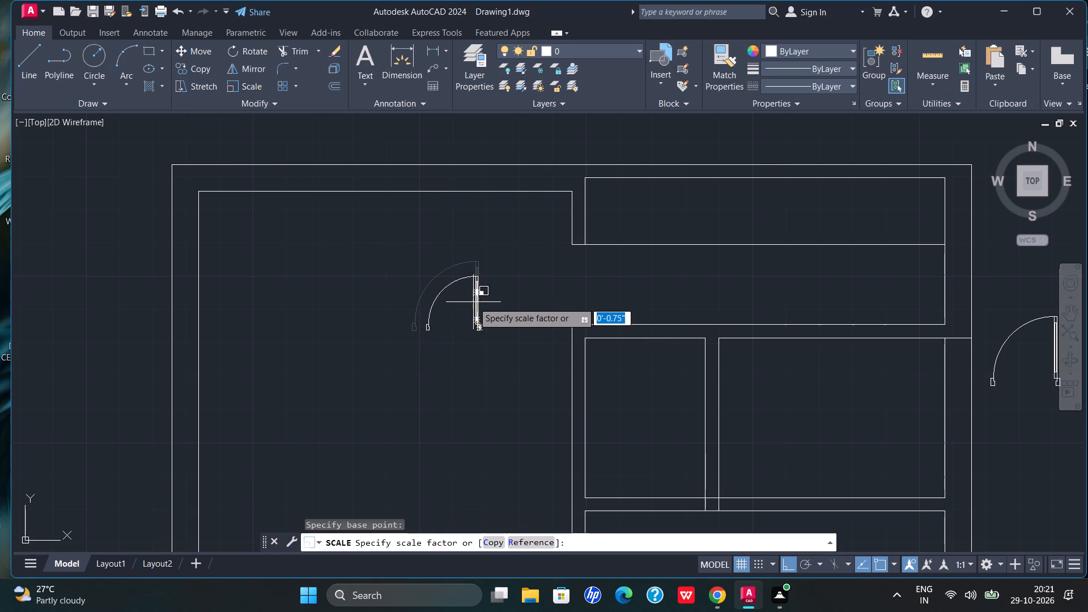
left_click(473, 299)
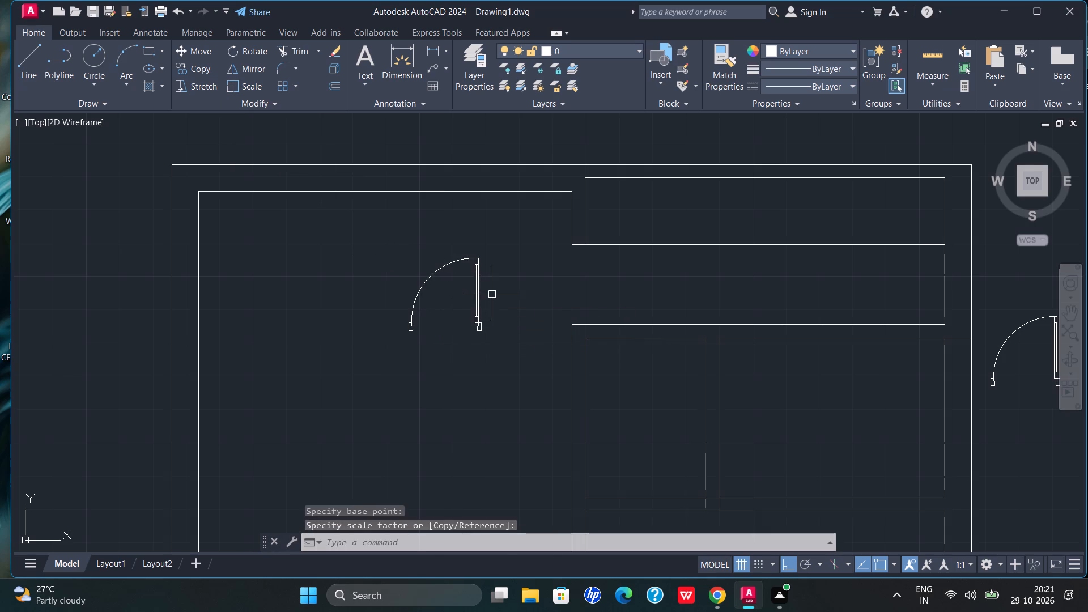
Scale the copied door down by a factor of about 0.71 from the foot of its hinge-side jamb.
left_click_drag(511, 260, 496, 388)
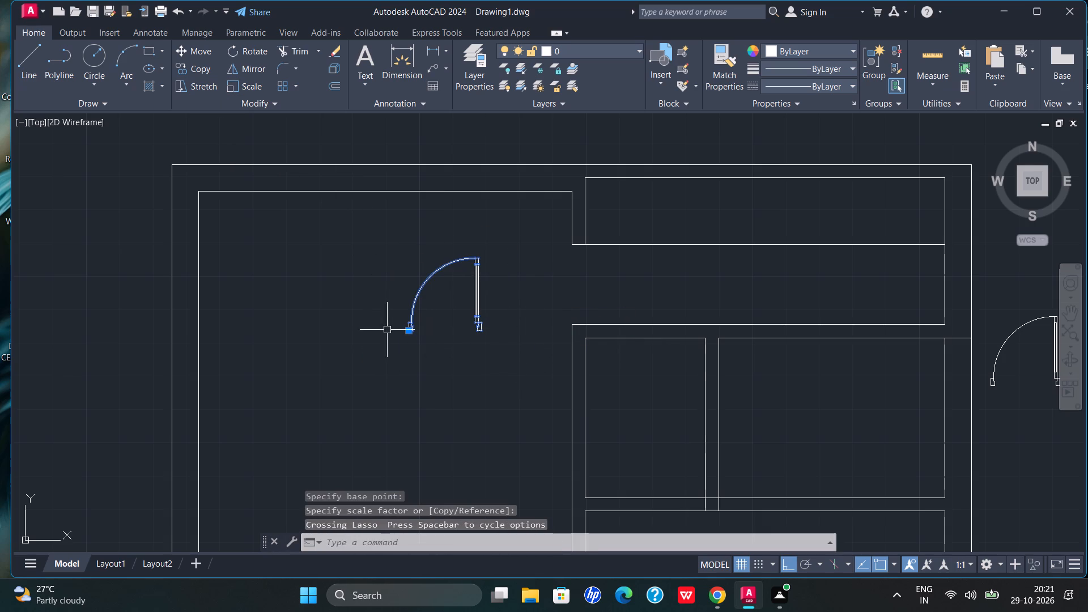
left_click(252, 91)
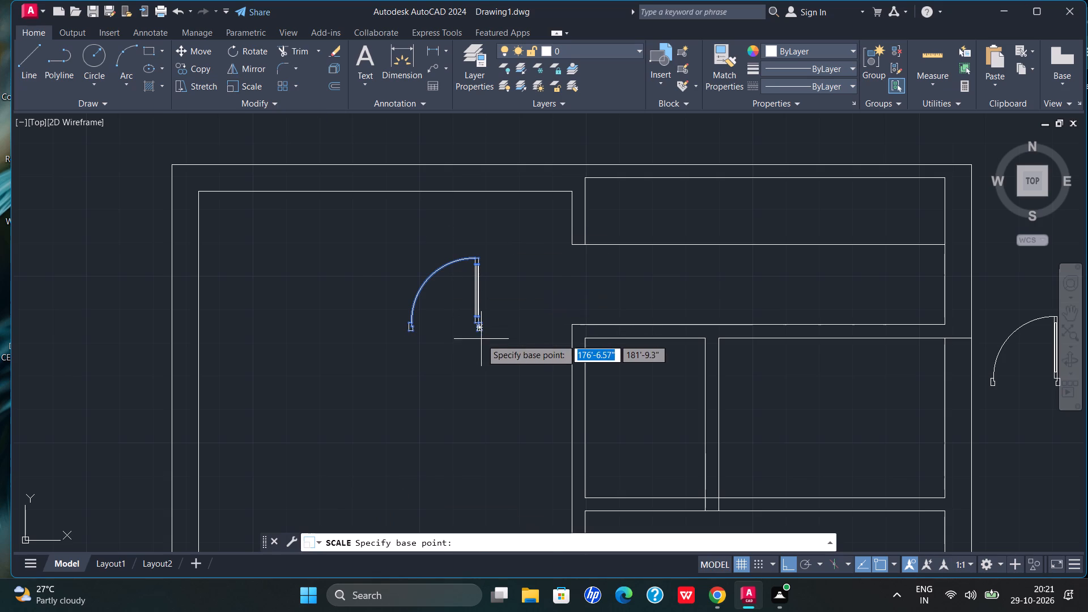
left_click(481, 333)
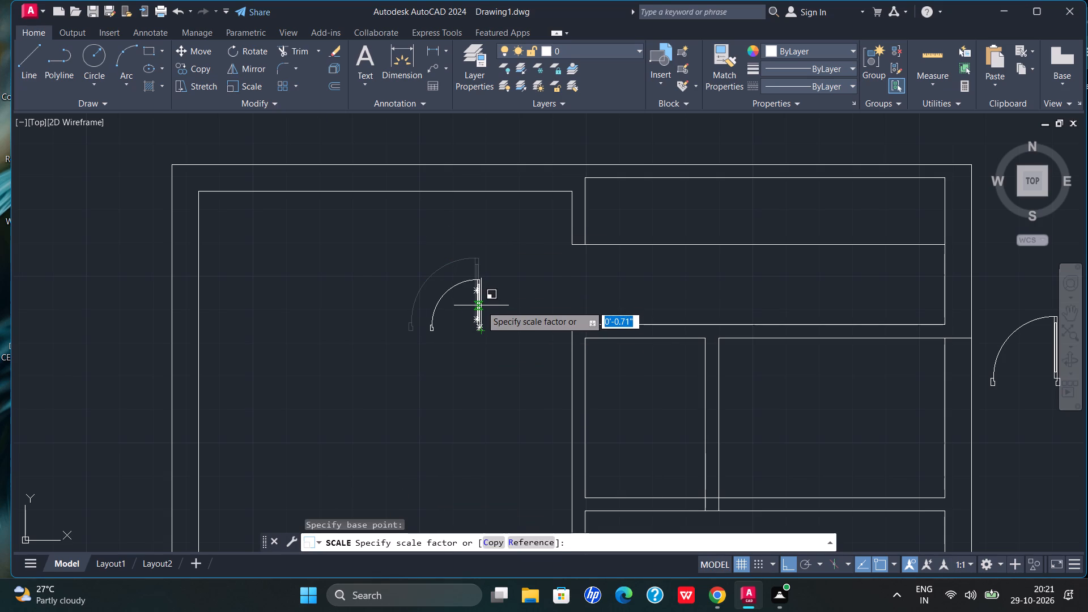
left_click(481, 305)
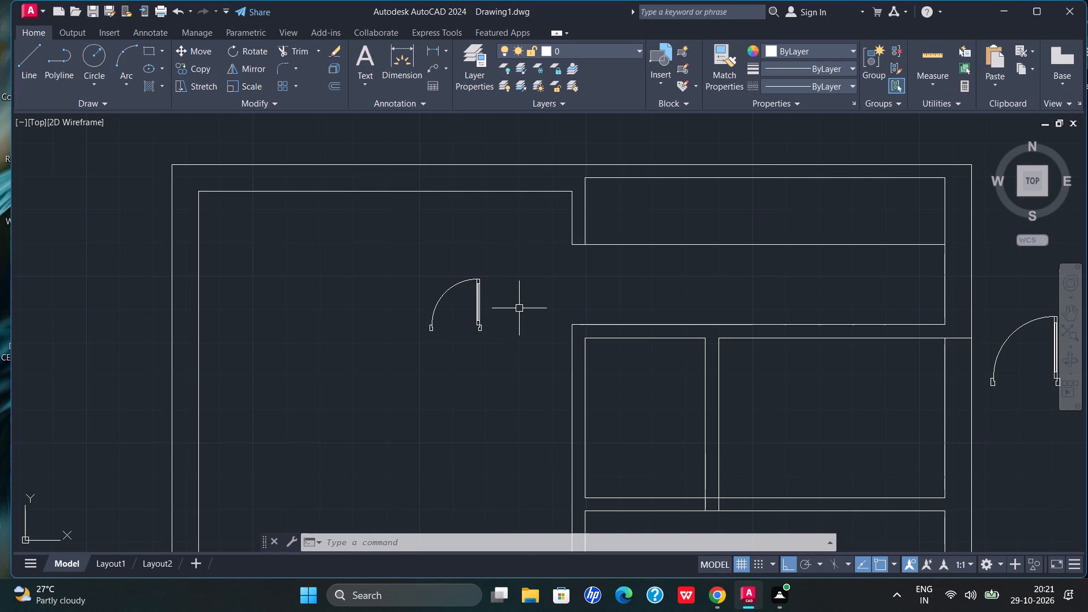
Rotate the door in the upper-left room 90° clockwise about the foot of its hinge-side jamb.
left_click_drag(519, 265, 507, 358)
left_click(513, 354)
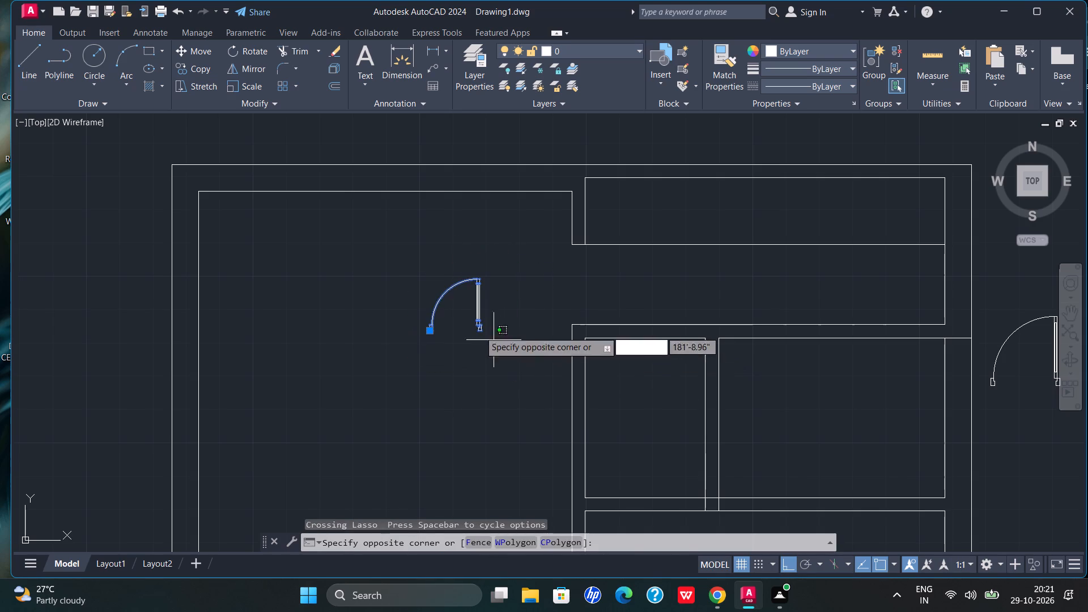
left_click(351, 280)
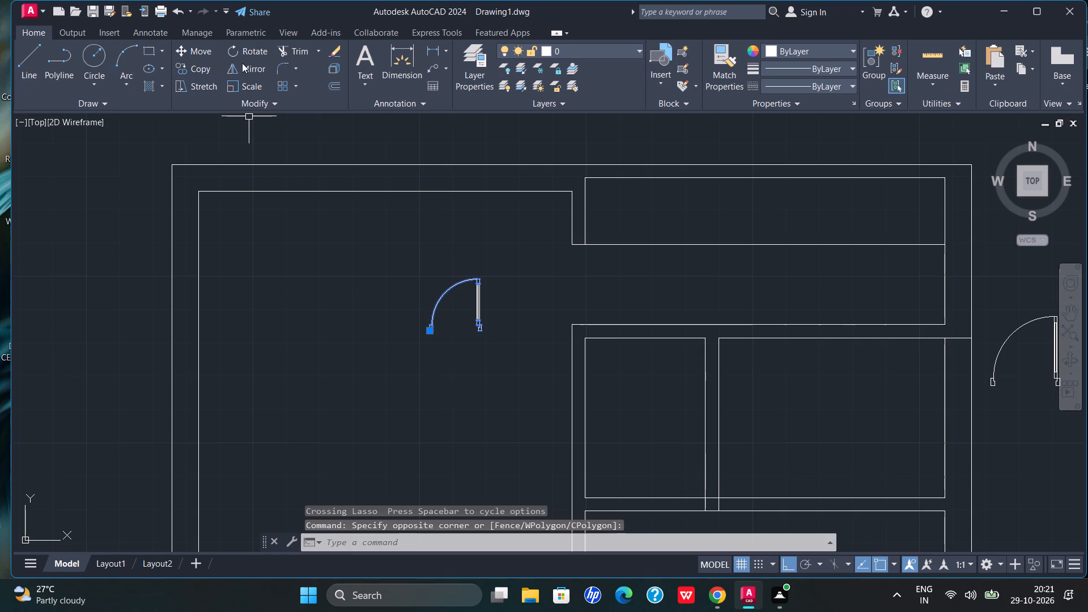
left_click(242, 47)
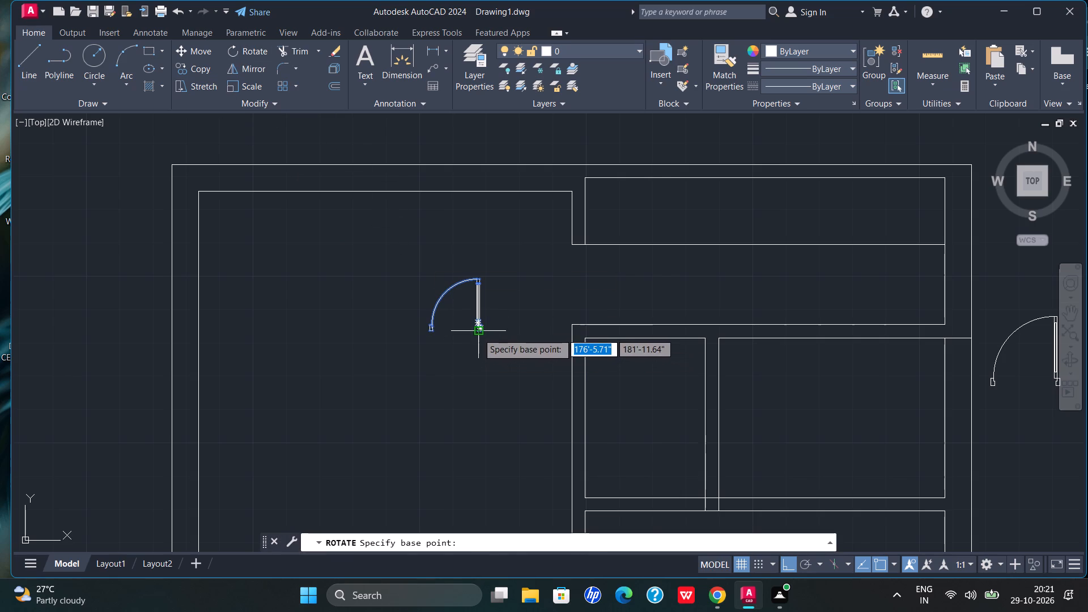
left_click(478, 333)
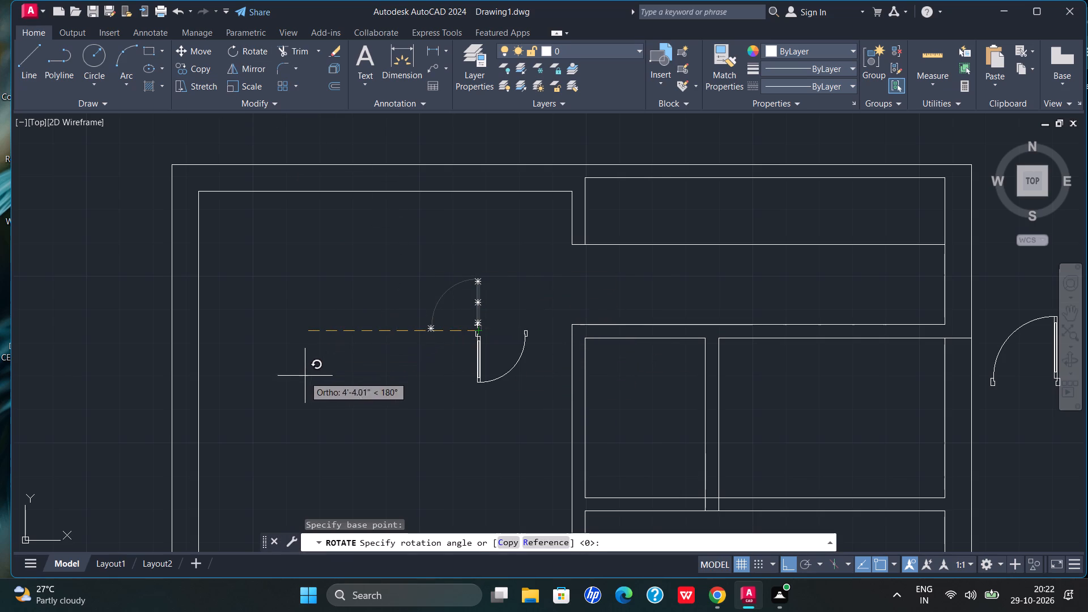
left_click(430, 450)
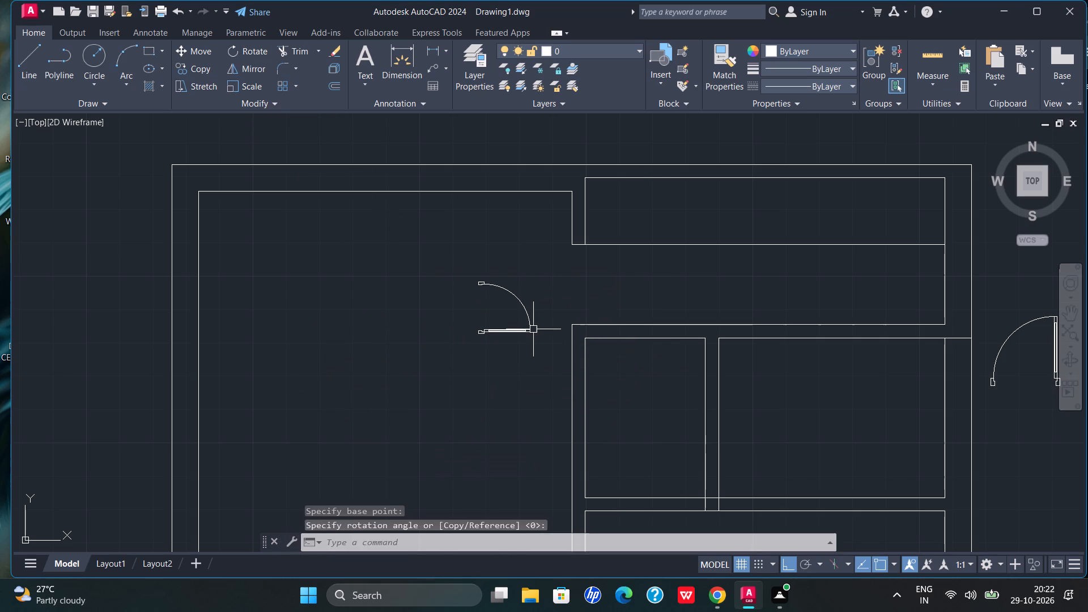
Align the door's two jambs with the lower and upper corners of the 2' doorway, scaling it to the alignment points.
scroll(534, 327, "up", 1)
scroll(545, 281, "down", 2)
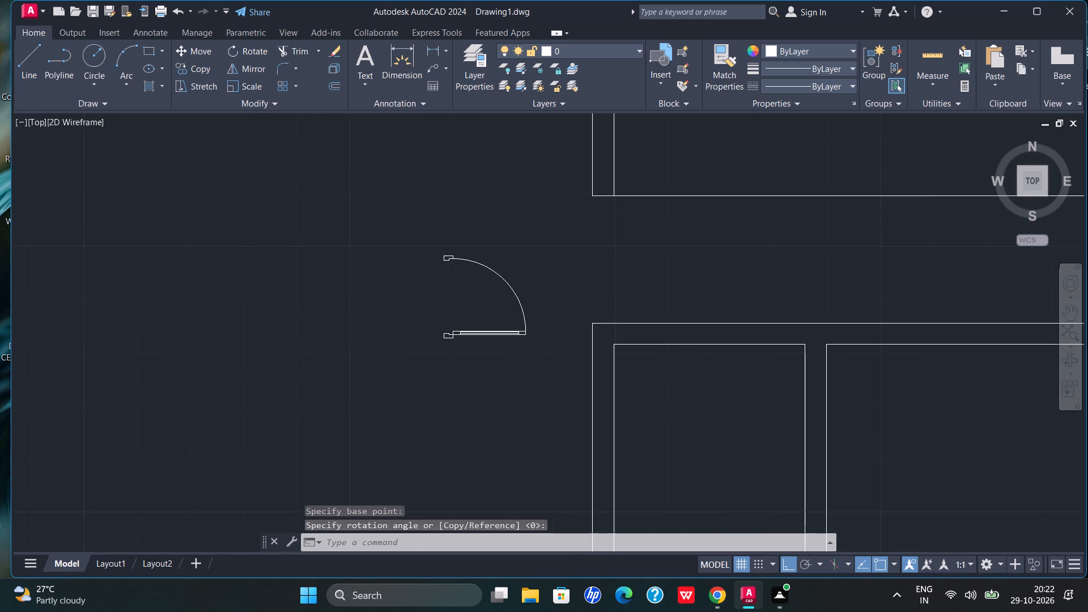
scroll(545, 281, "up", 1)
left_click_drag(533, 263, 542, 349)
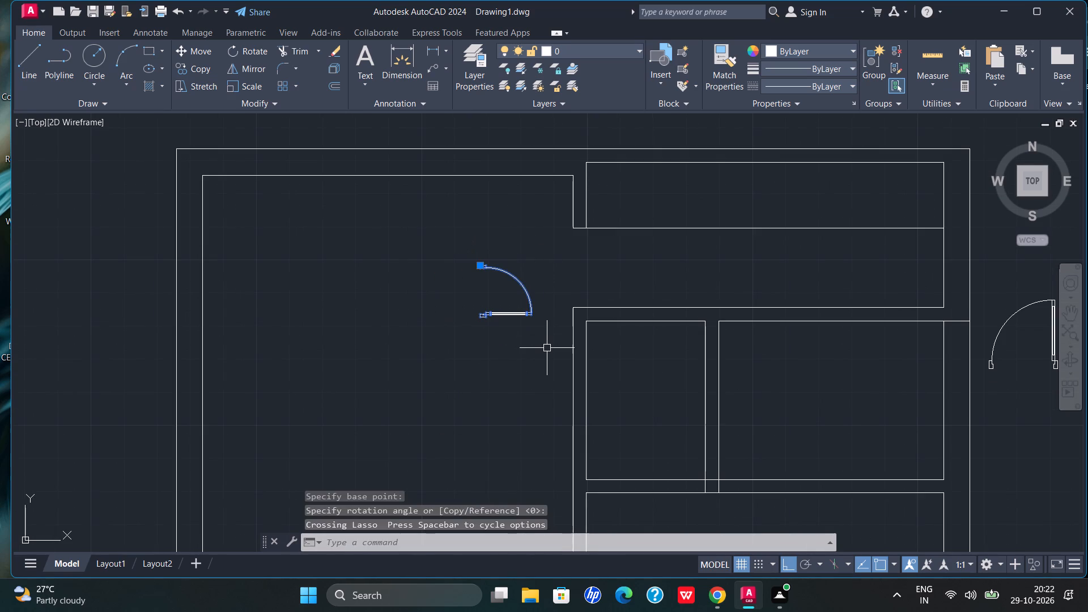
type("al")
key("Return")
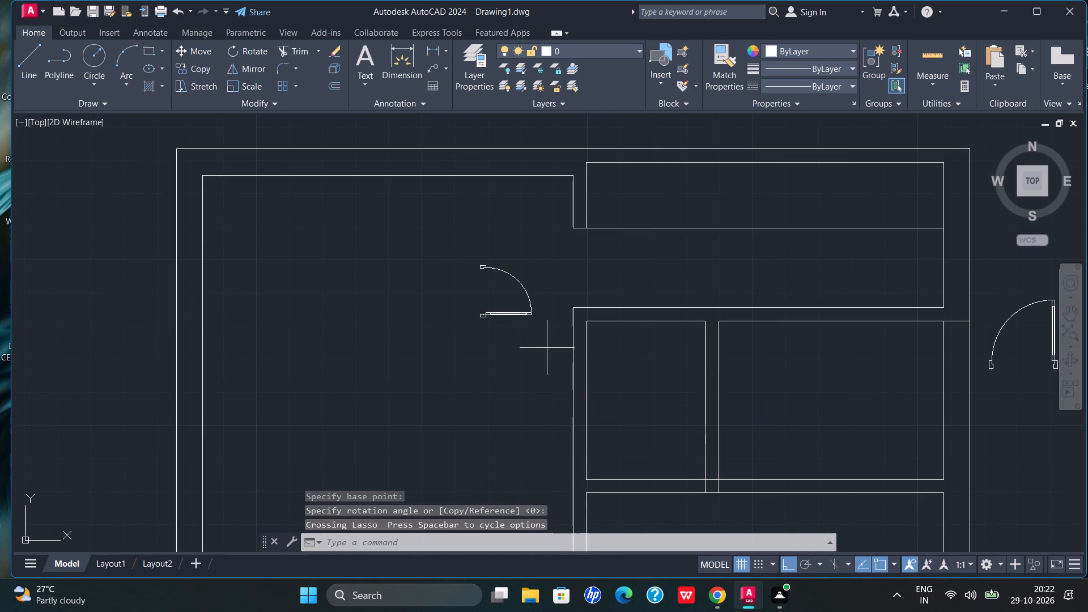
left_click(478, 317)
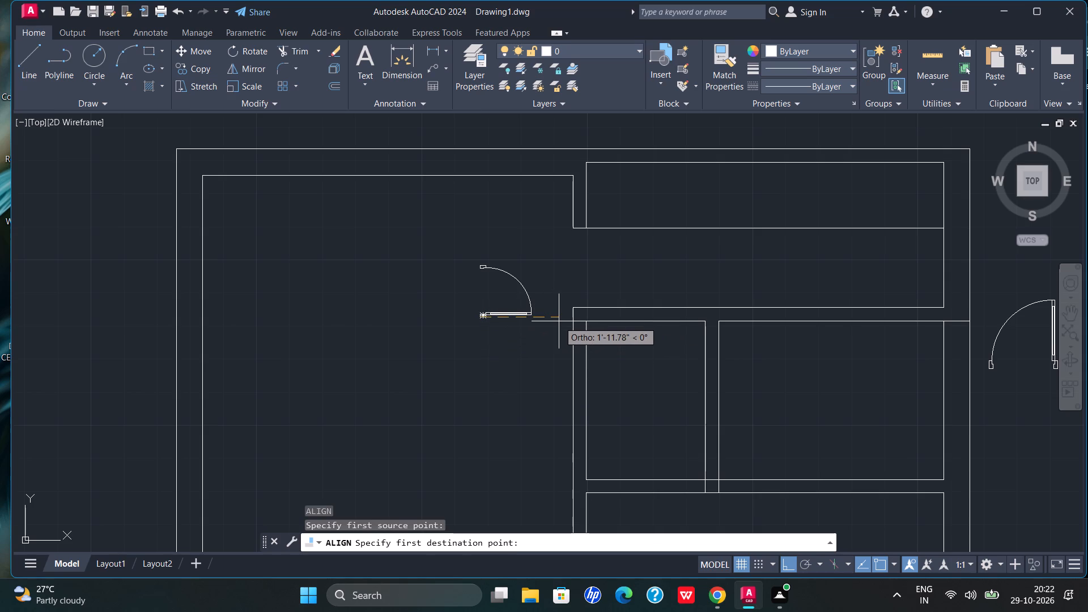
key("F8")
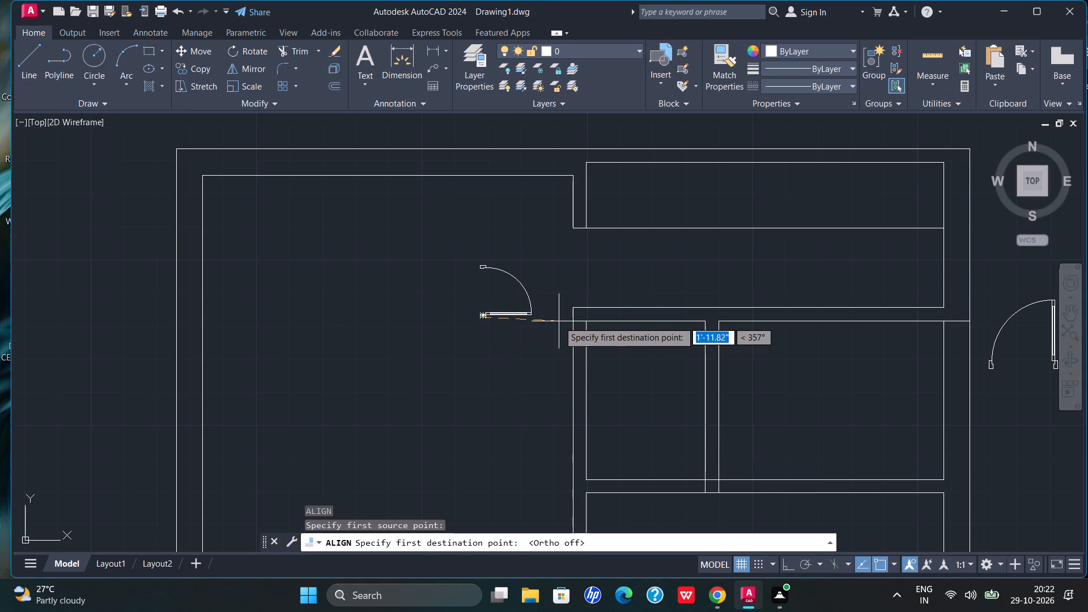
left_click(576, 311)
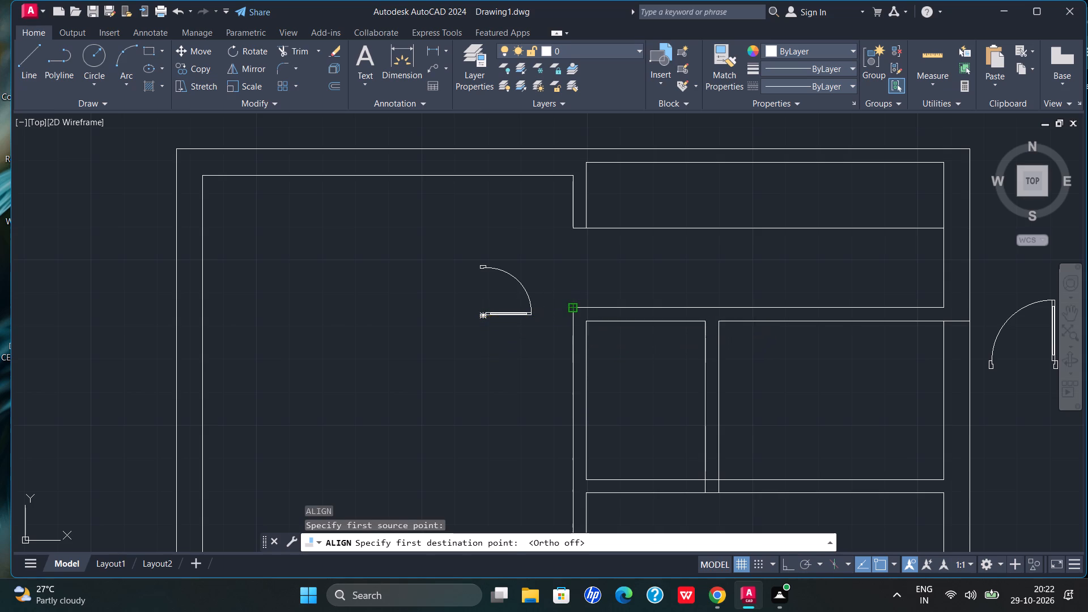
left_click(476, 260)
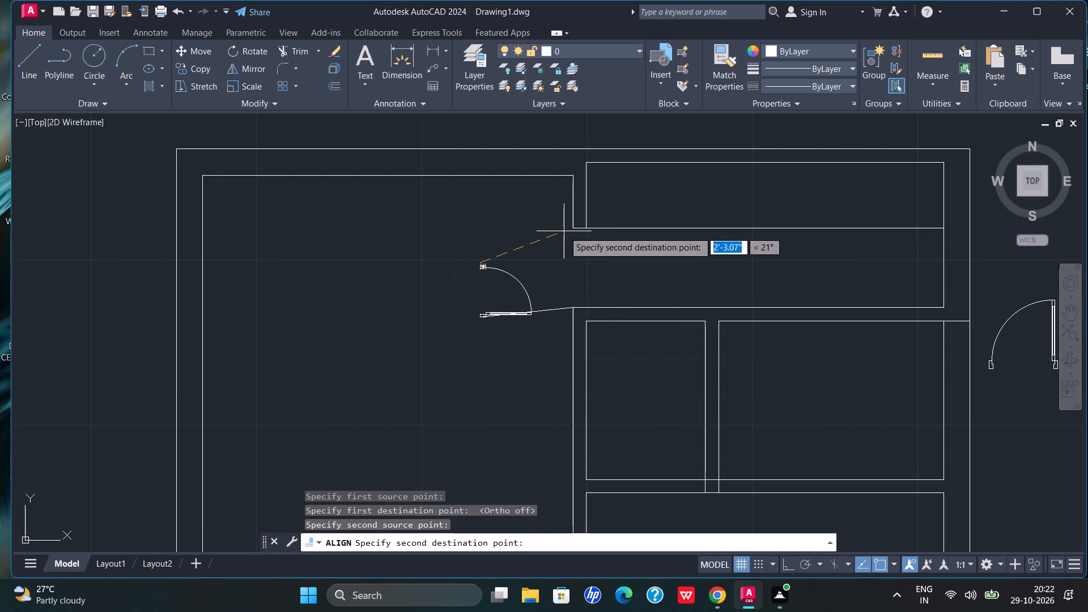
left_click(571, 231)
key("Return")
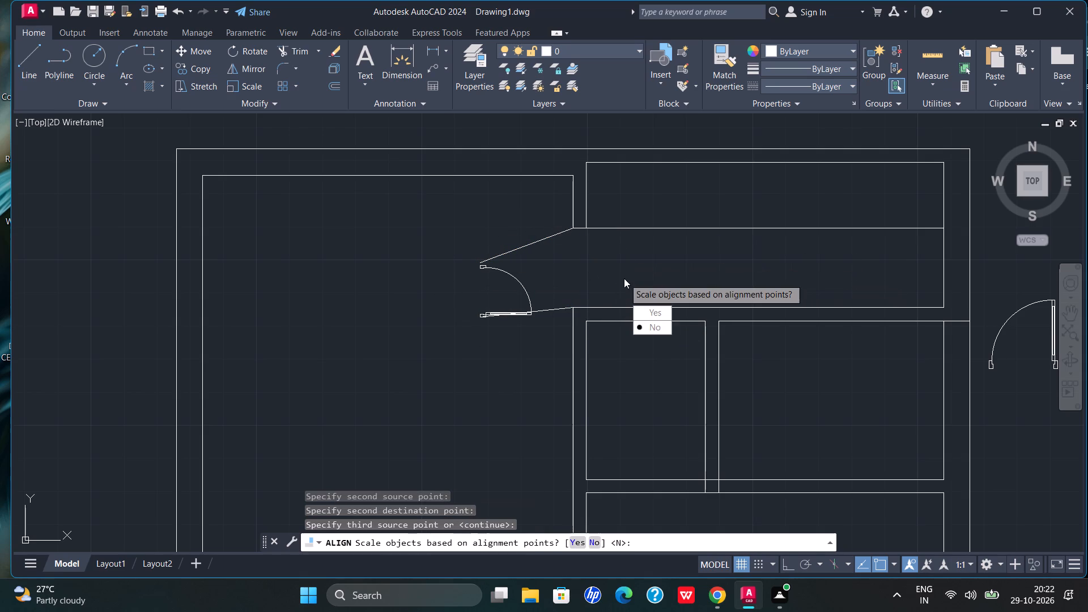
left_click_drag(667, 316, 624, 278)
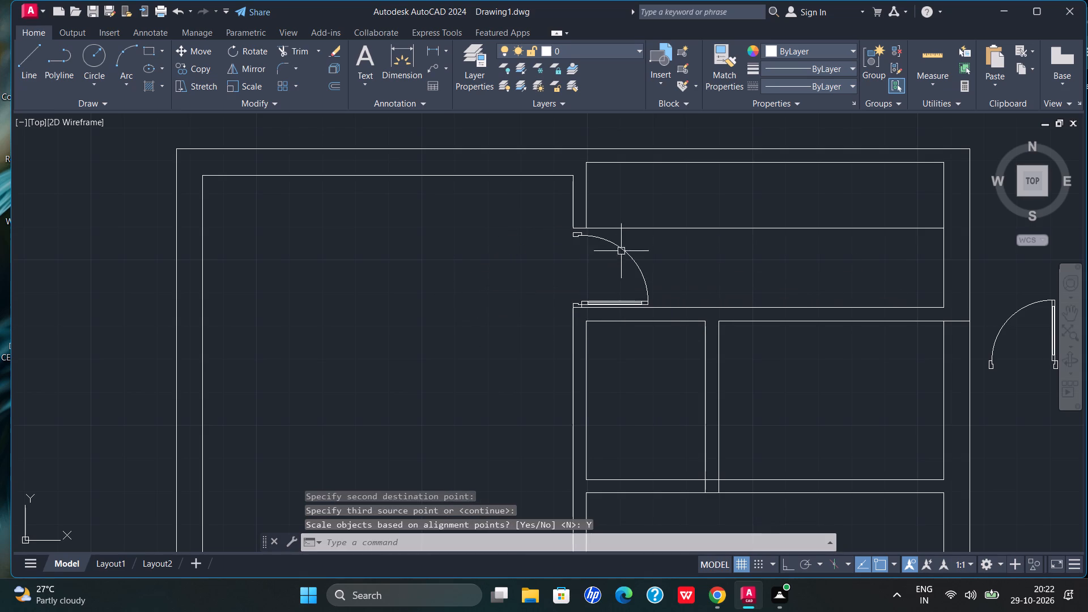
Draw a vertical line about 1.75" long from the doorway's upper wall corner down along the door's upper jamb.
scroll(586, 224, "up", 3)
scroll(586, 224, "down", 1)
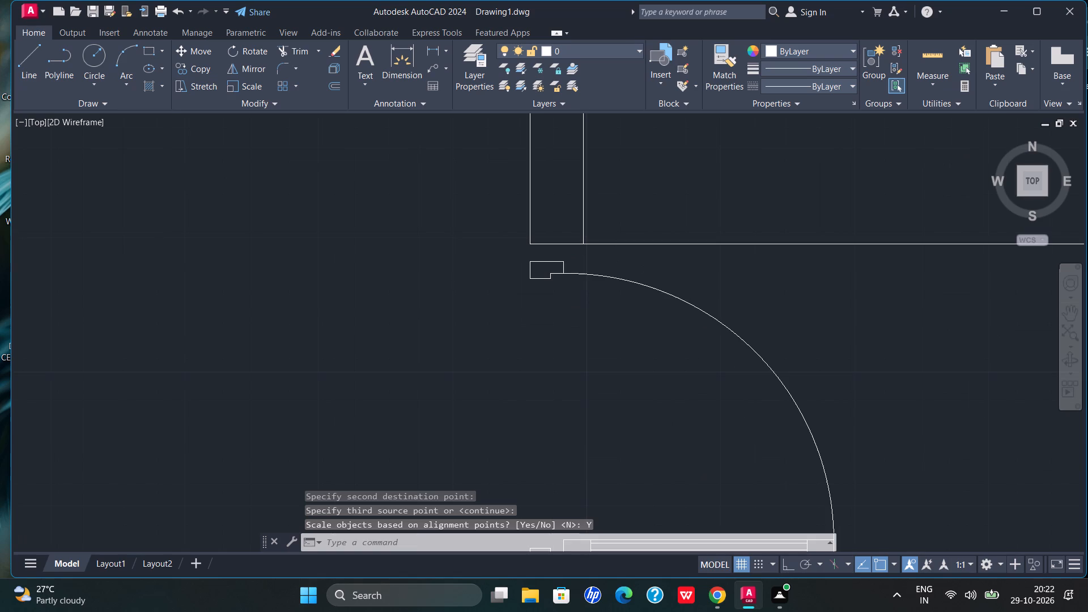
scroll(555, 229, "up", 1)
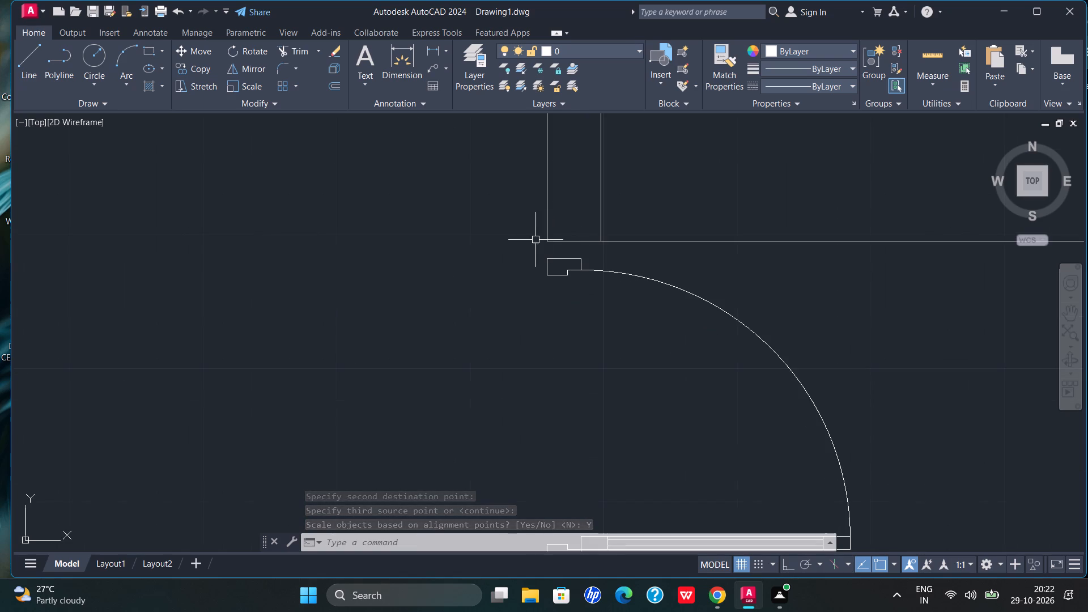
scroll(437, 277, "down", 3)
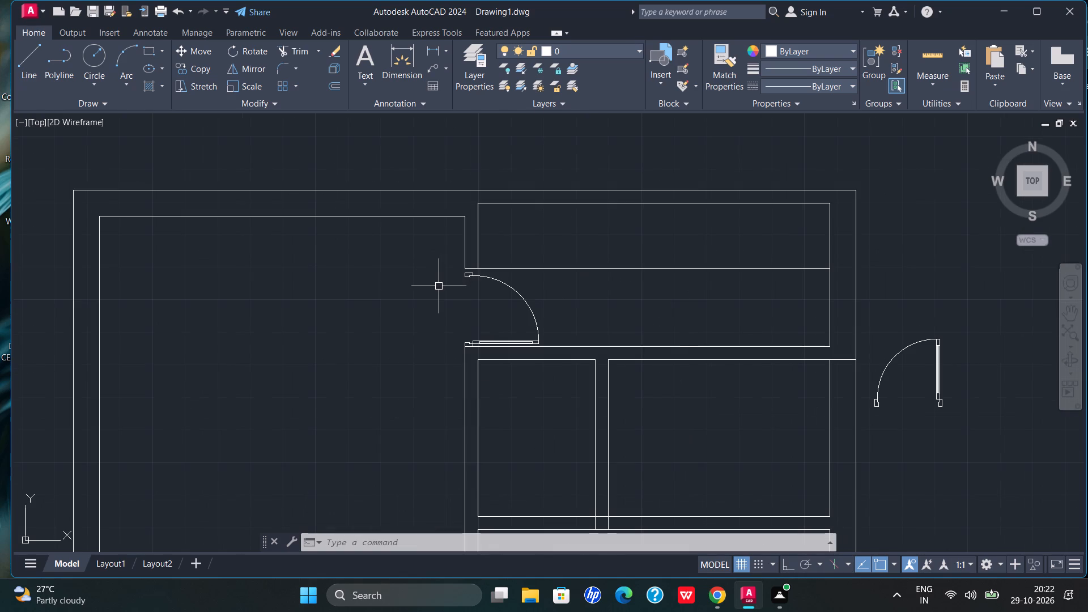
scroll(477, 275, "up", 4)
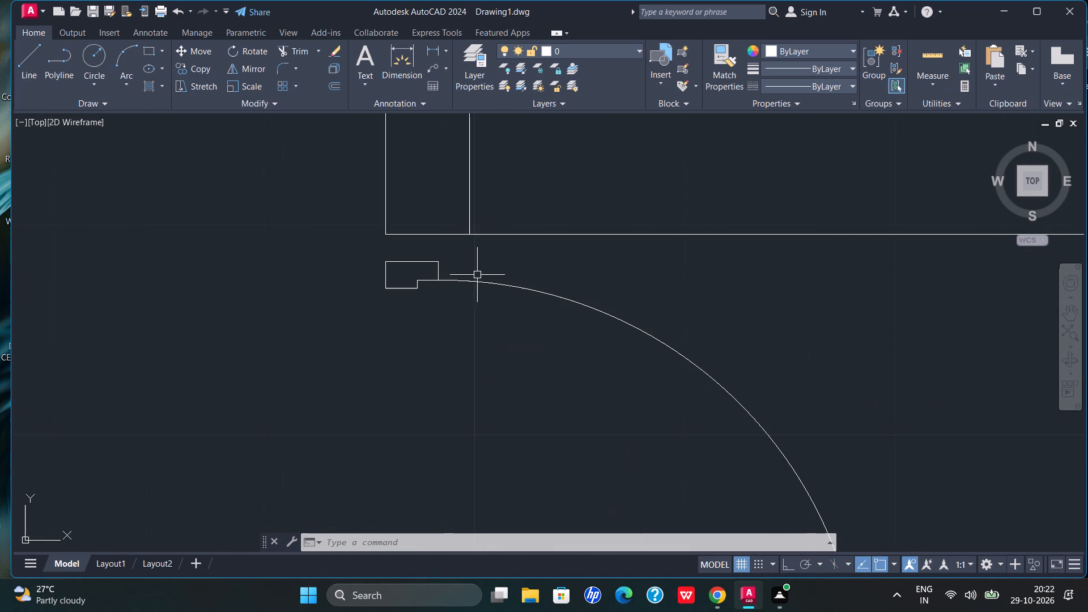
left_click(26, 57)
scroll(419, 310, "down", 3)
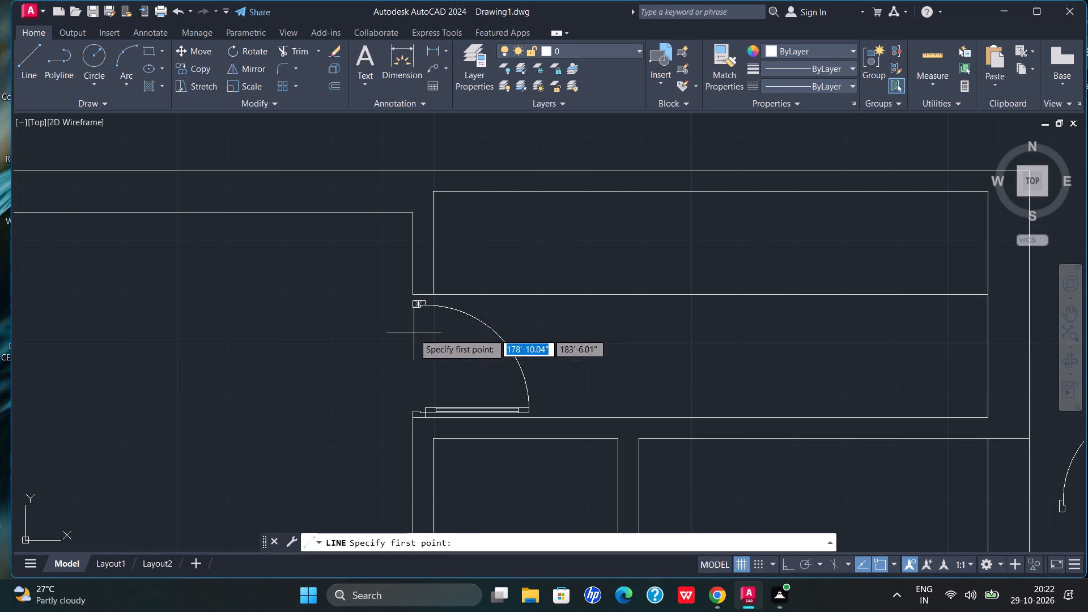
scroll(422, 302, "up", 2)
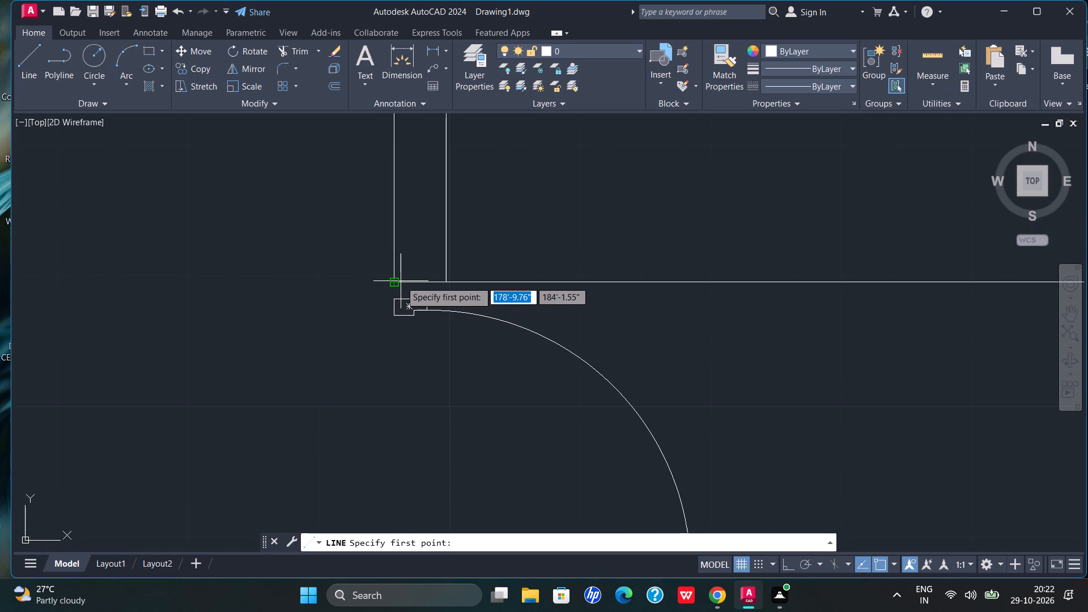
scroll(398, 280, "up", 3)
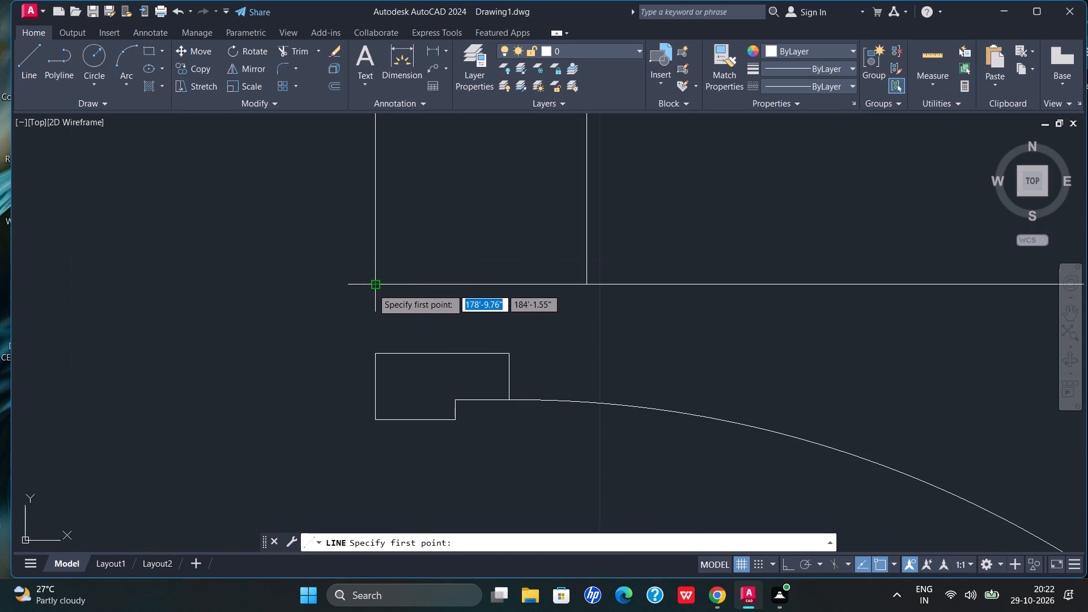
left_click(372, 288)
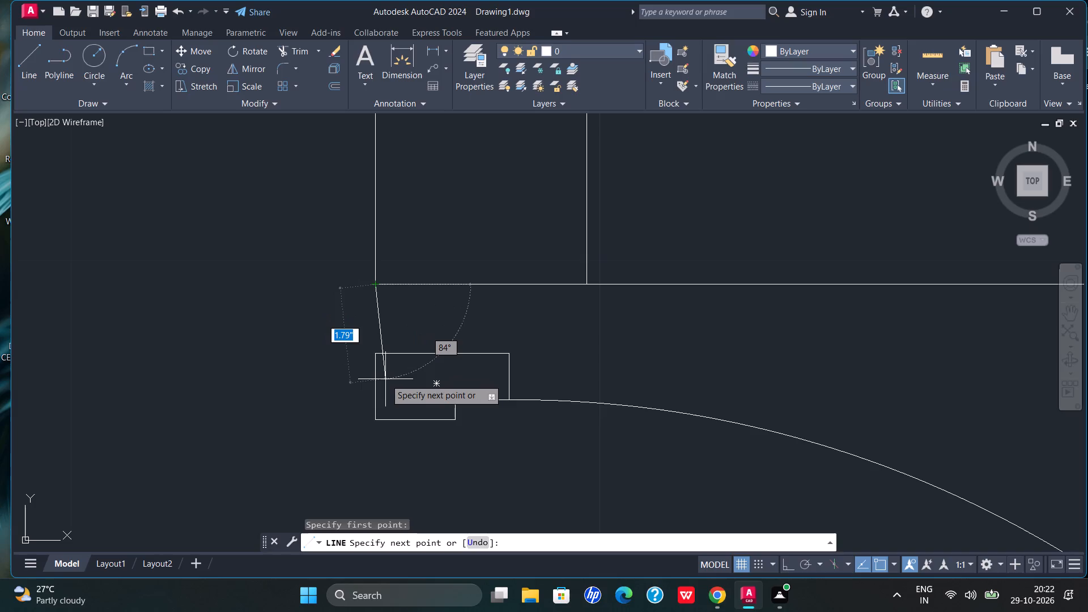
key("F8")
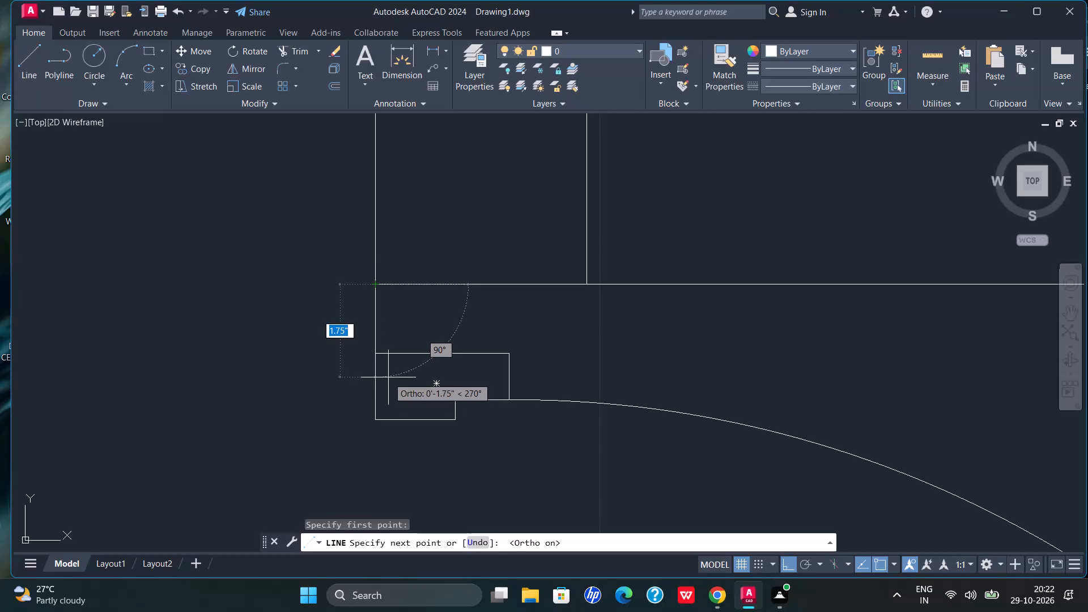
left_click(389, 379)
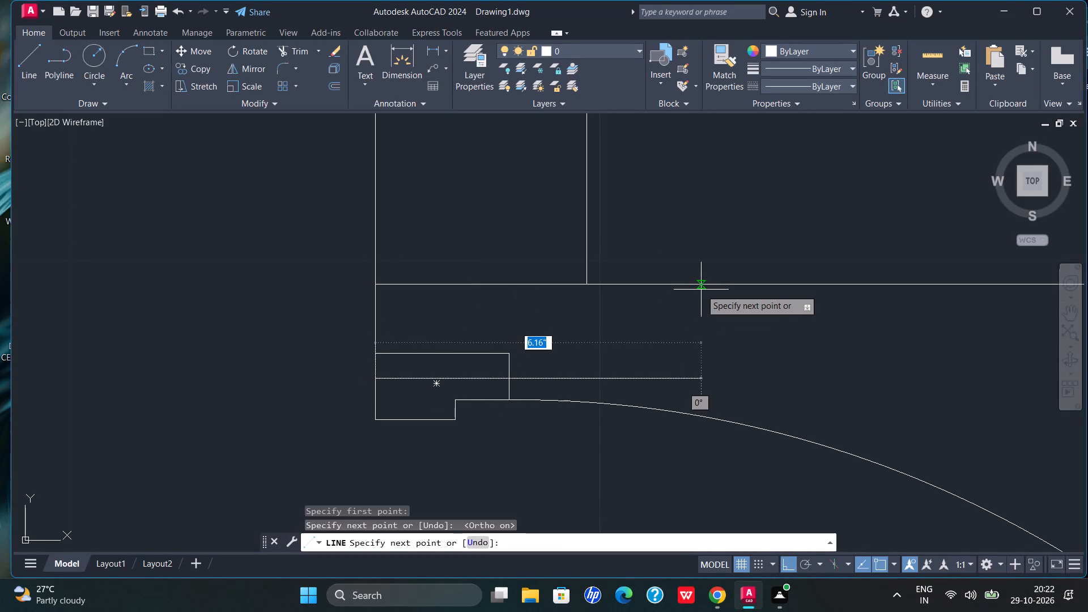
key("grave")
key("Escape")
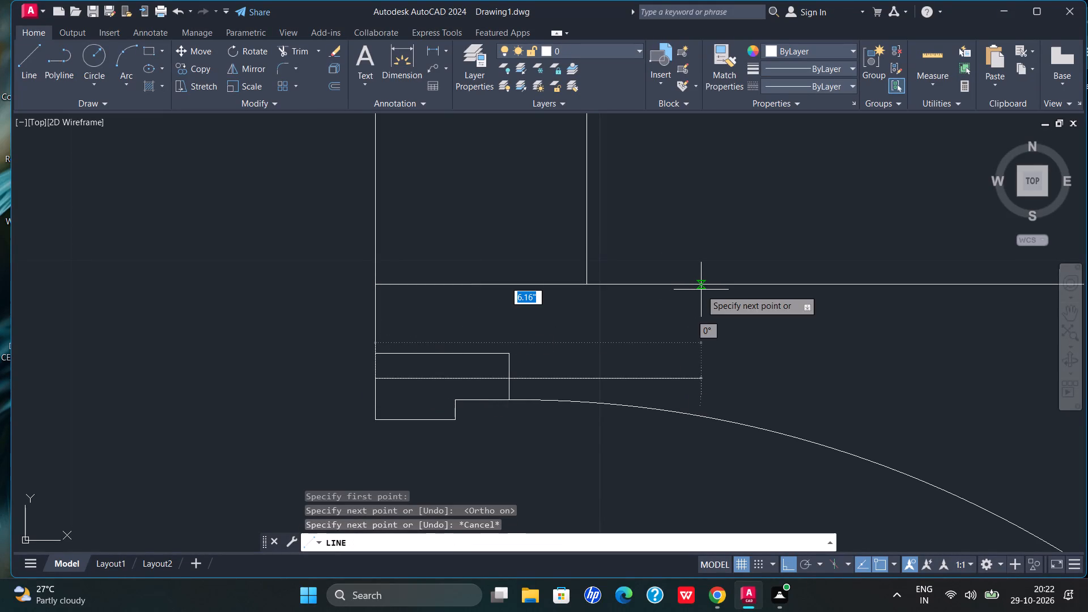
key("Escape")
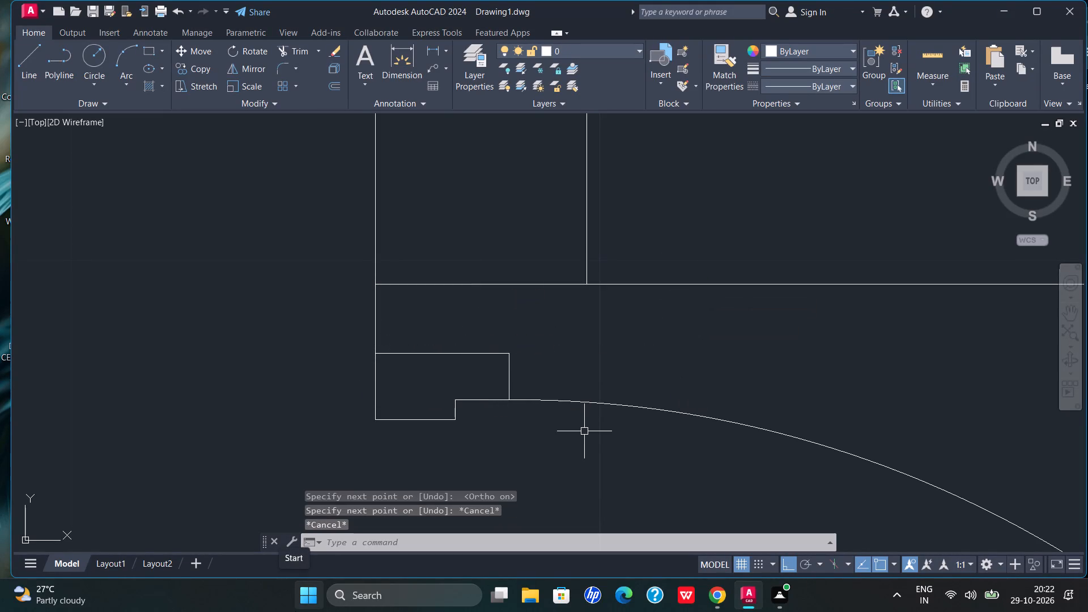
Draw lines from the upper jamb's outer corner, about 1.48" horizontally and about 1.3" up to the partition's right-hand line.
scroll(295, 611, "down", 3)
scroll(560, 342, "down", 2)
scroll(584, 335, "up", 2)
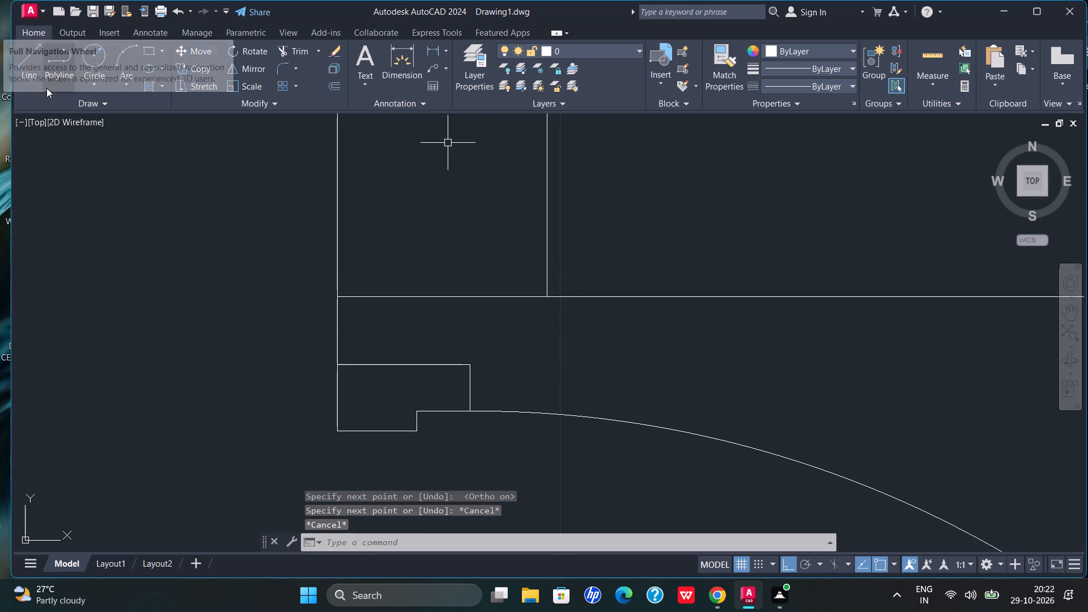
left_click(31, 67)
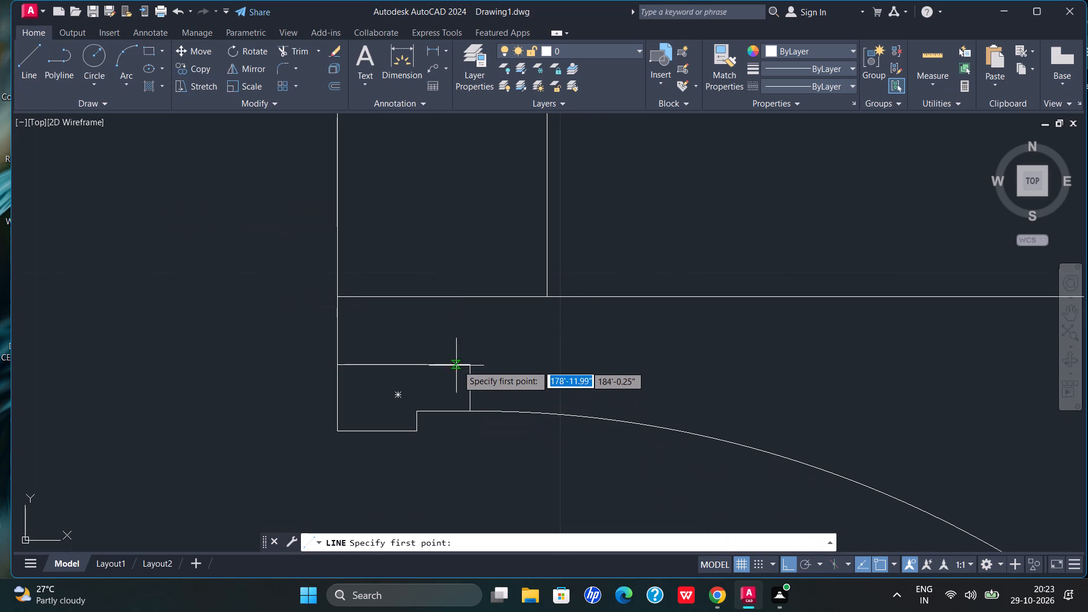
left_click(469, 365)
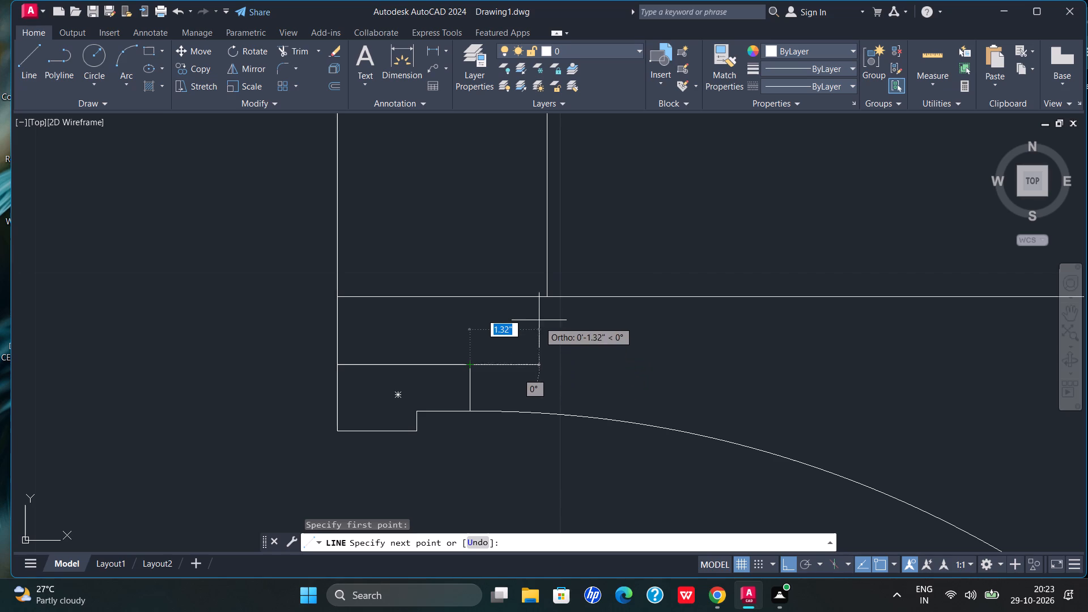
left_click(546, 365)
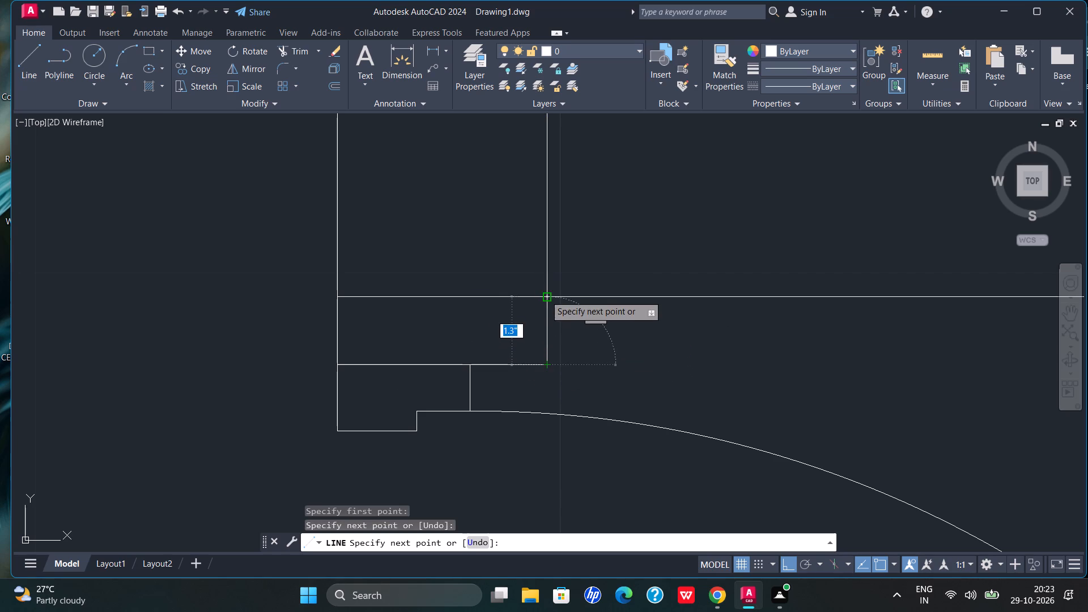
left_click(546, 295)
key("Escape")
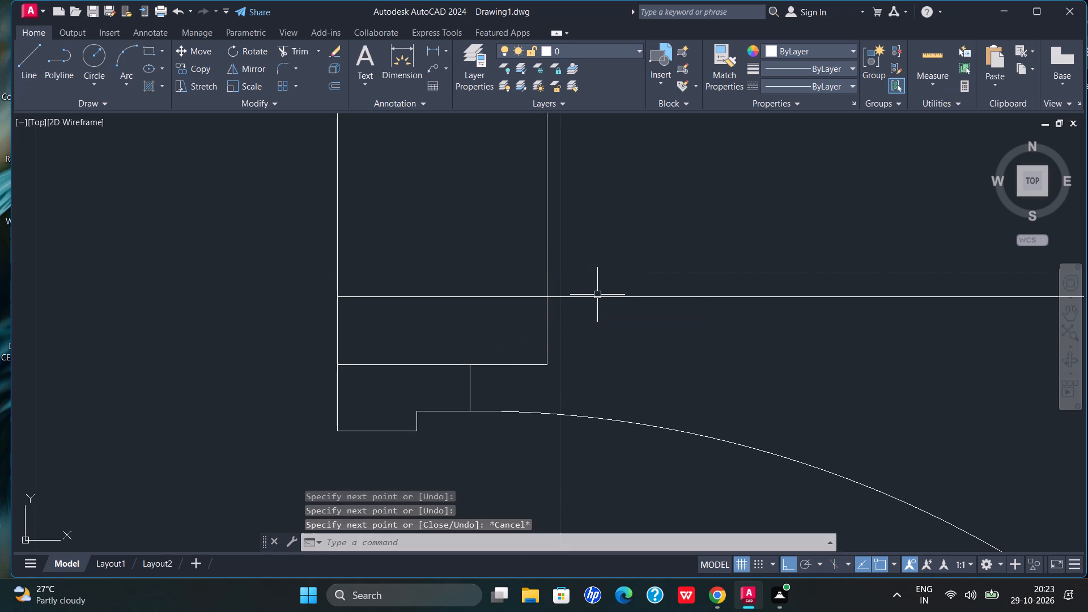
Trim away the 2' offset line, both between the partition lines above the door and across the upper-right room.
left_click(303, 50)
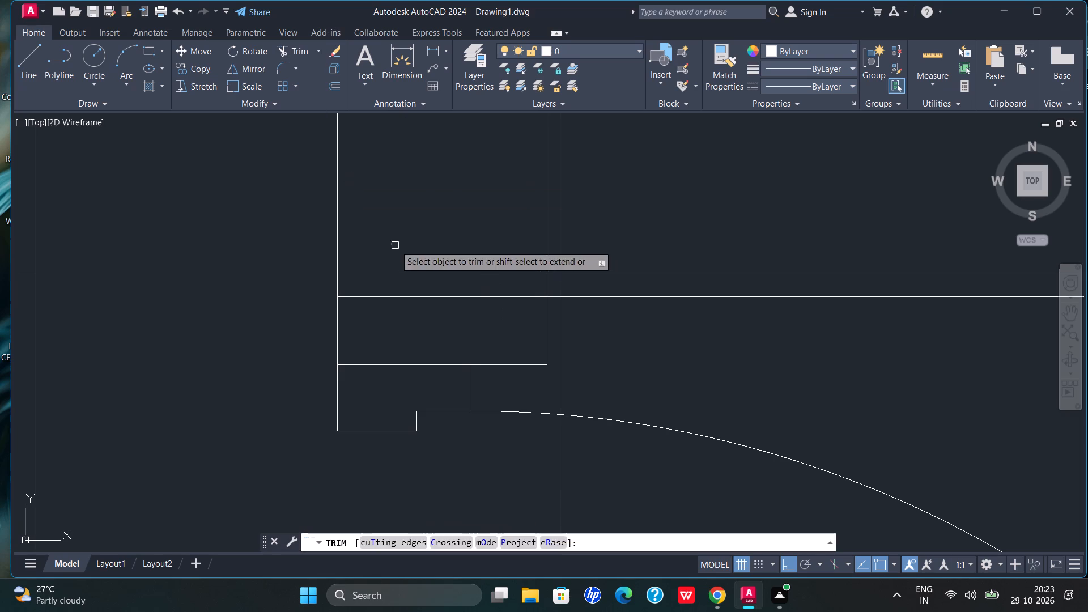
left_click_drag(415, 239, 418, 311)
scroll(413, 297, "down", 2)
left_click_drag(591, 280, 609, 321)
scroll(614, 291, "down", 3)
scroll(687, 225, "down", 1)
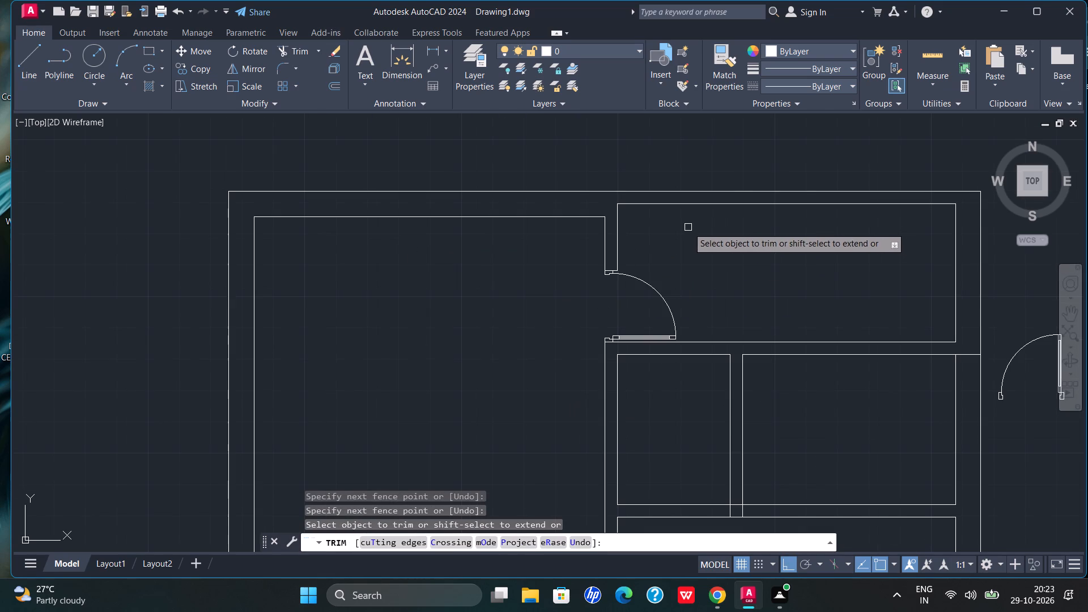
scroll(695, 230, "down", 2)
scroll(677, 261, "up", 3)
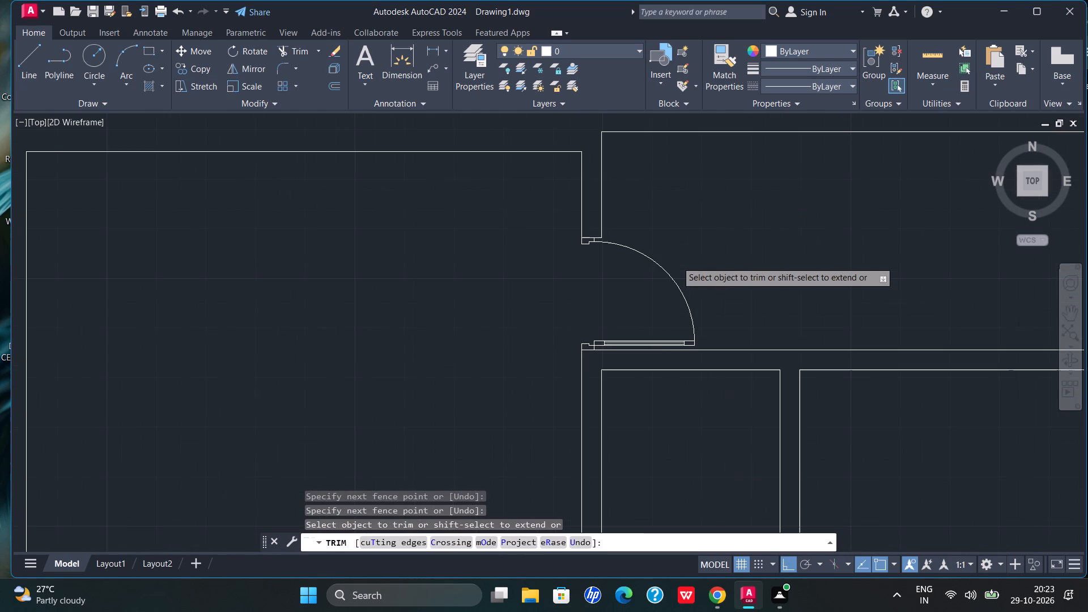
scroll(702, 243, "down", 2)
scroll(625, 228, "up", 3)
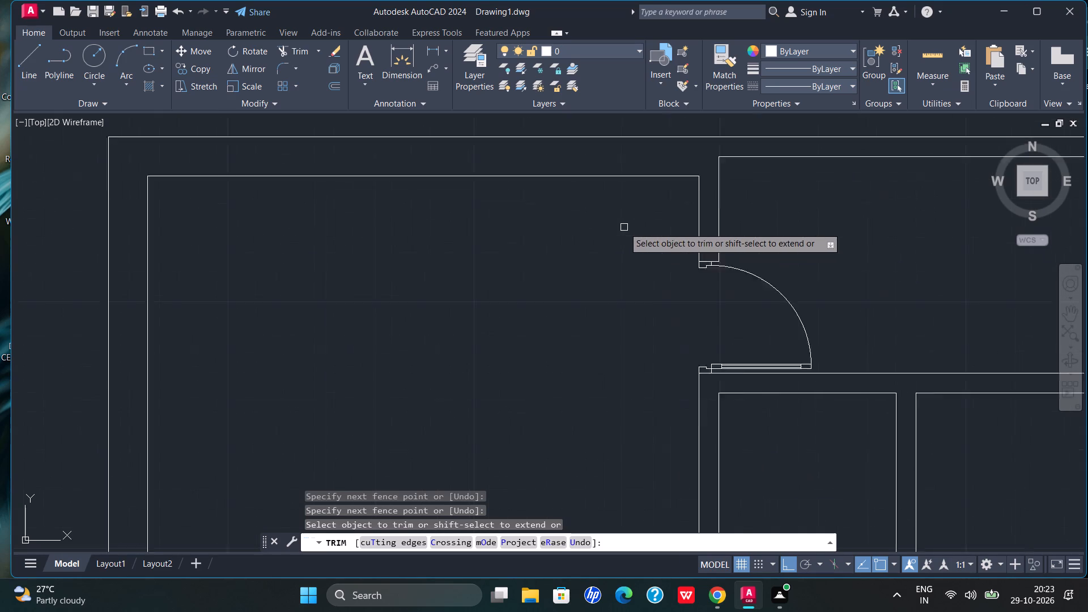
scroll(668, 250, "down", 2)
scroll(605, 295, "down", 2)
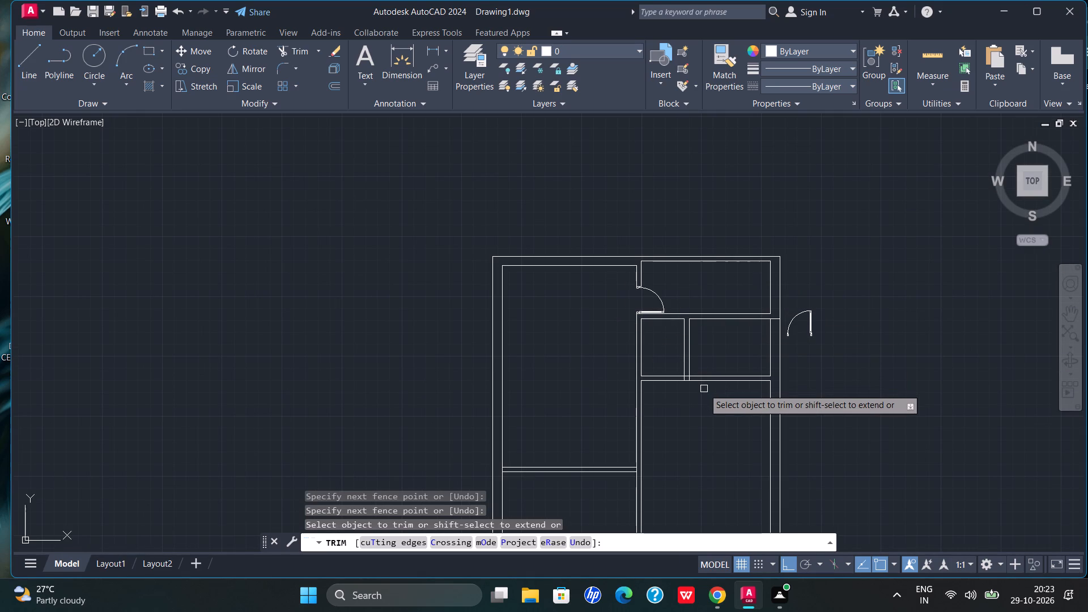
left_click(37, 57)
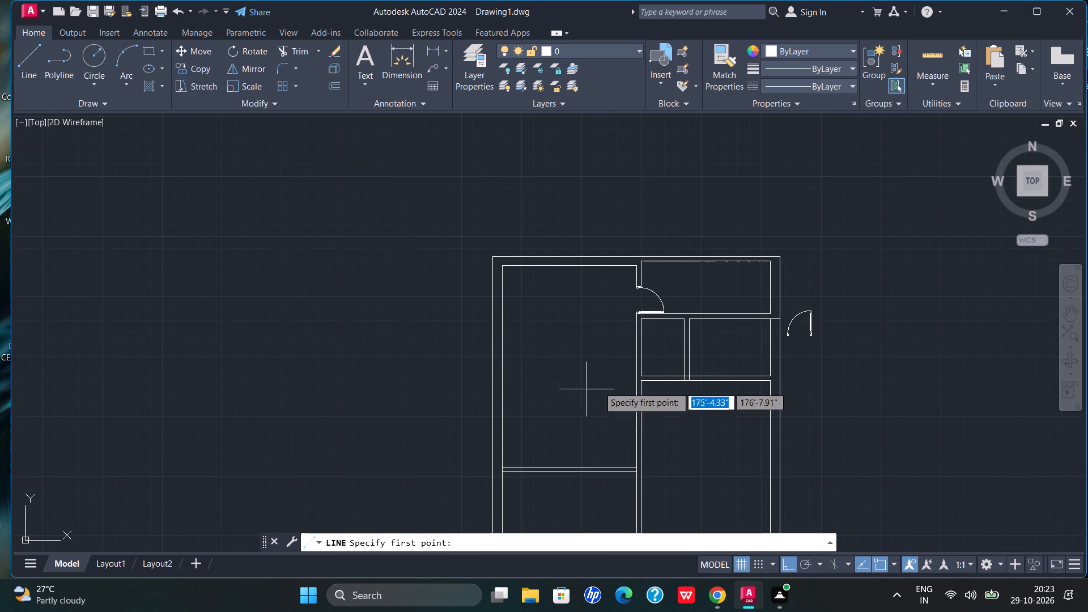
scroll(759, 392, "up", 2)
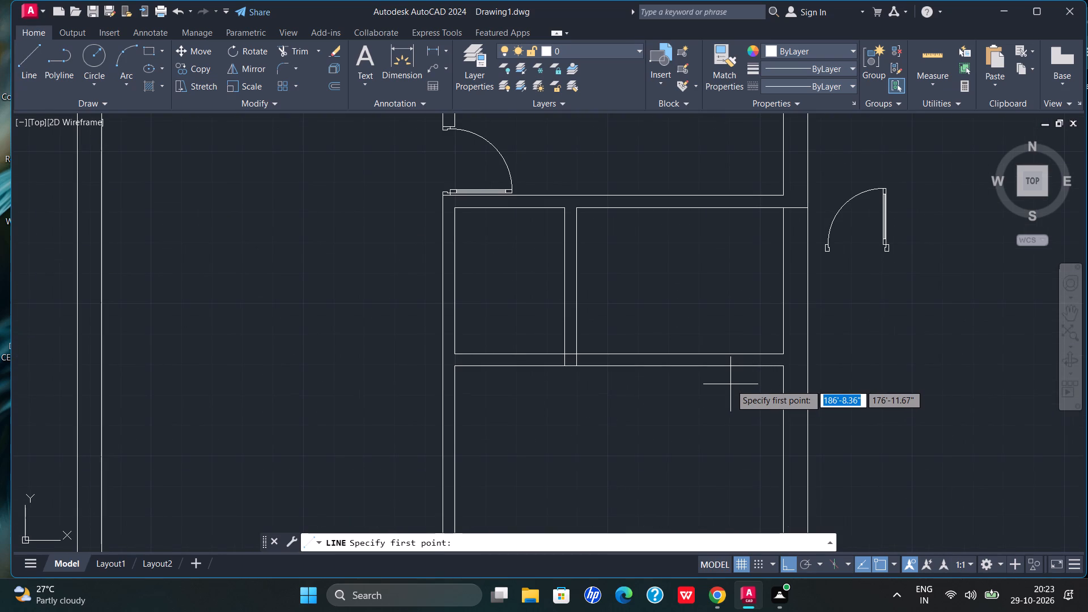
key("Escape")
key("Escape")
Offset the right-hand line of the partition between the two small middle rooms 2' to the right.
type("of")
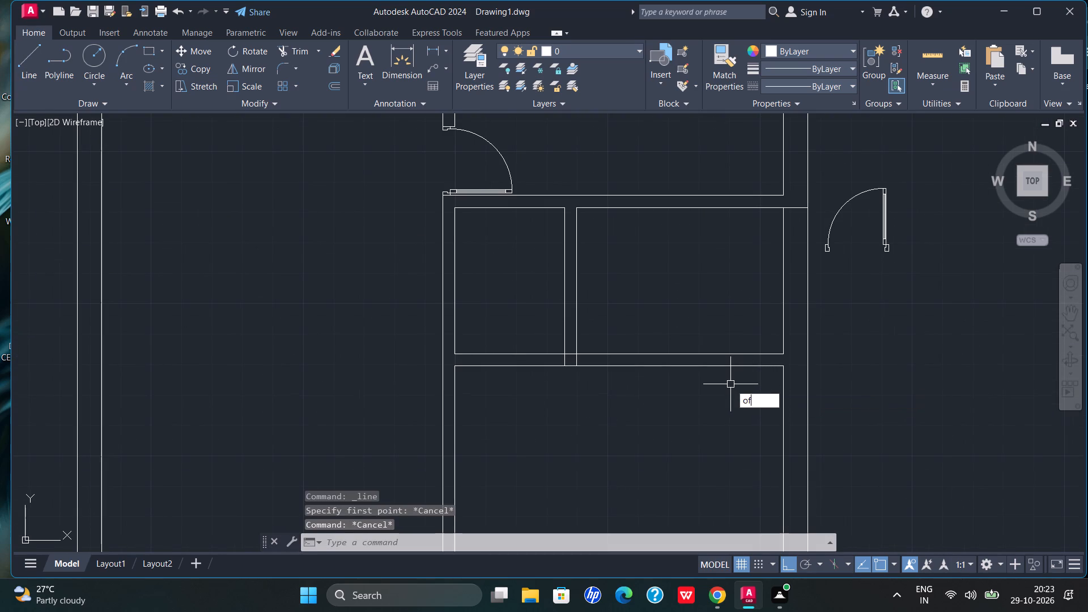
key("Return")
key("Return")
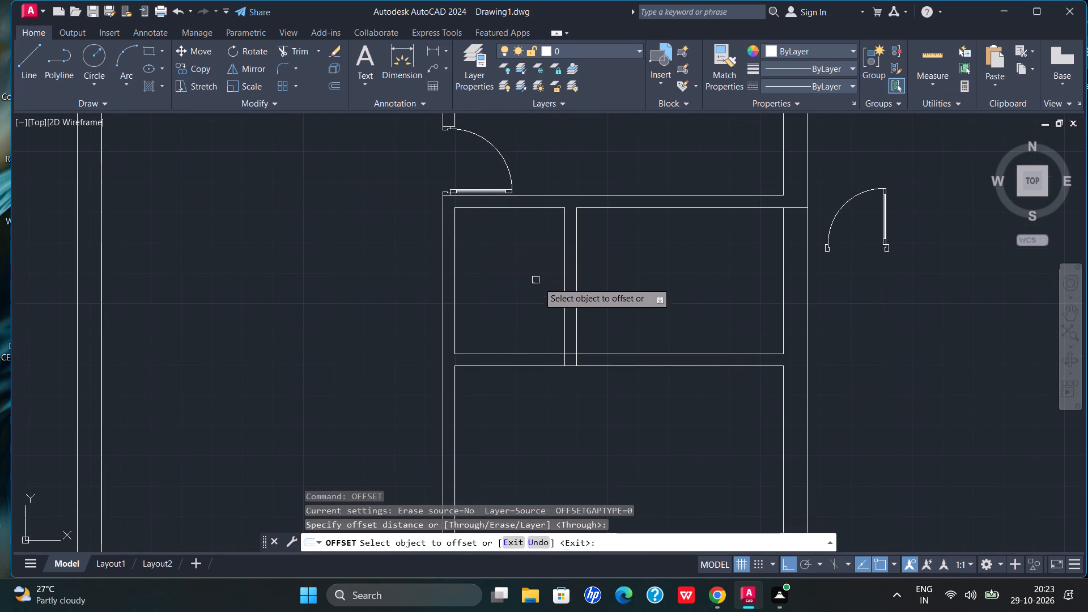
scroll(549, 309, "up", 2)
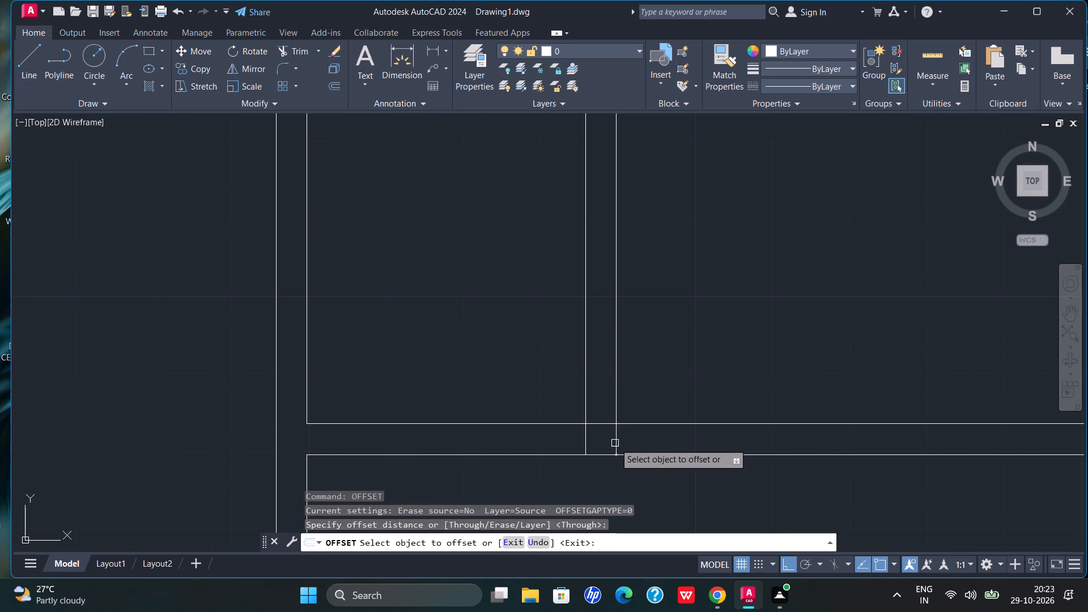
left_click(615, 443)
scroll(674, 438, "down", 3)
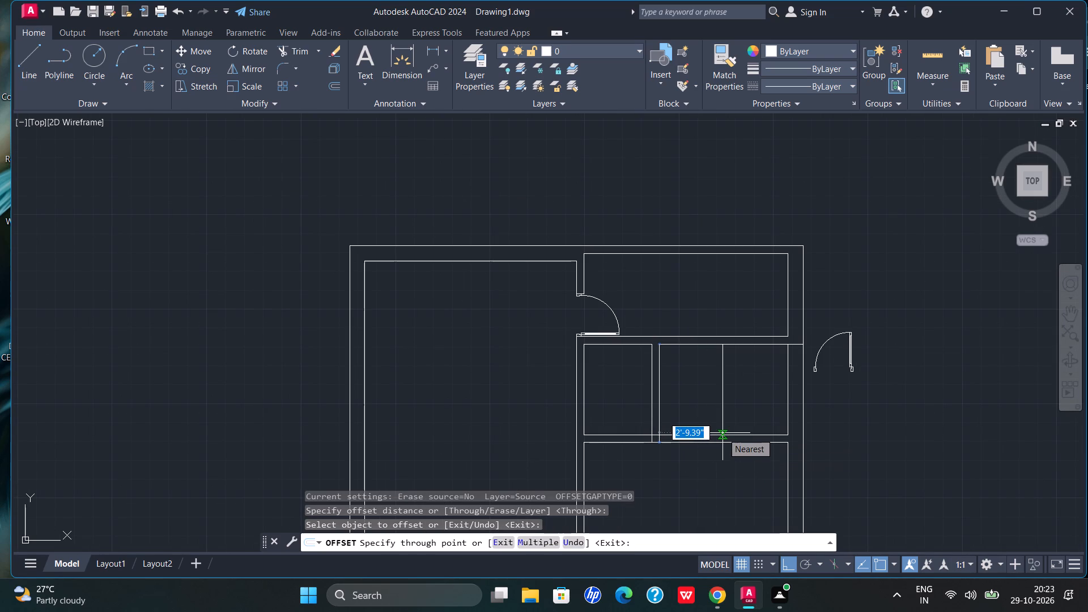
key("2")
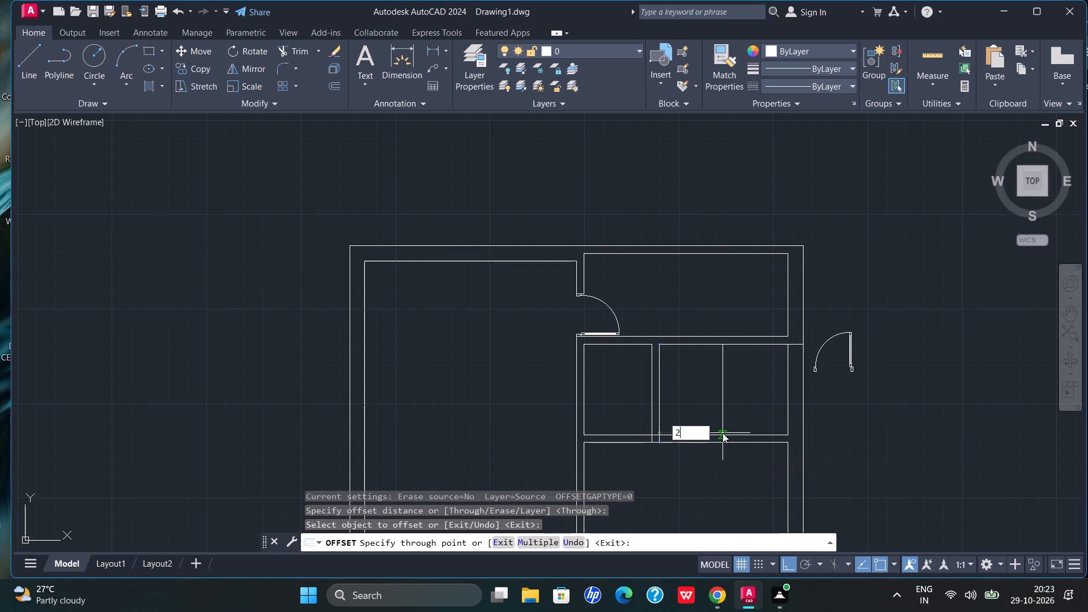
key("apostrophe")
key("Return")
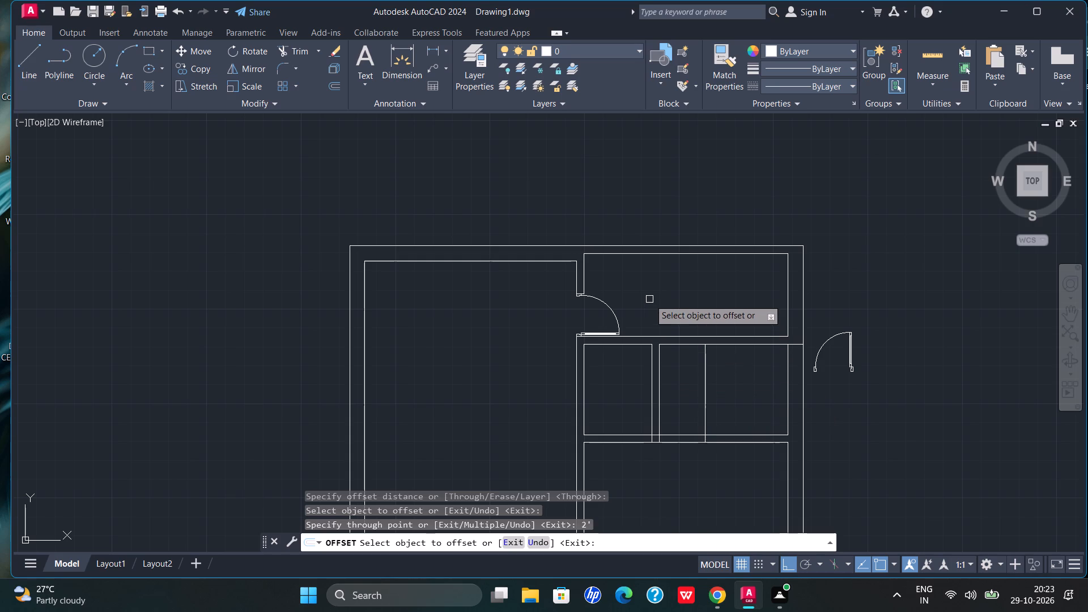
Trim both horizontal wall lines between the partition and the 2' offset line, and the offset line across the room, opening a doorway.
left_click(294, 48)
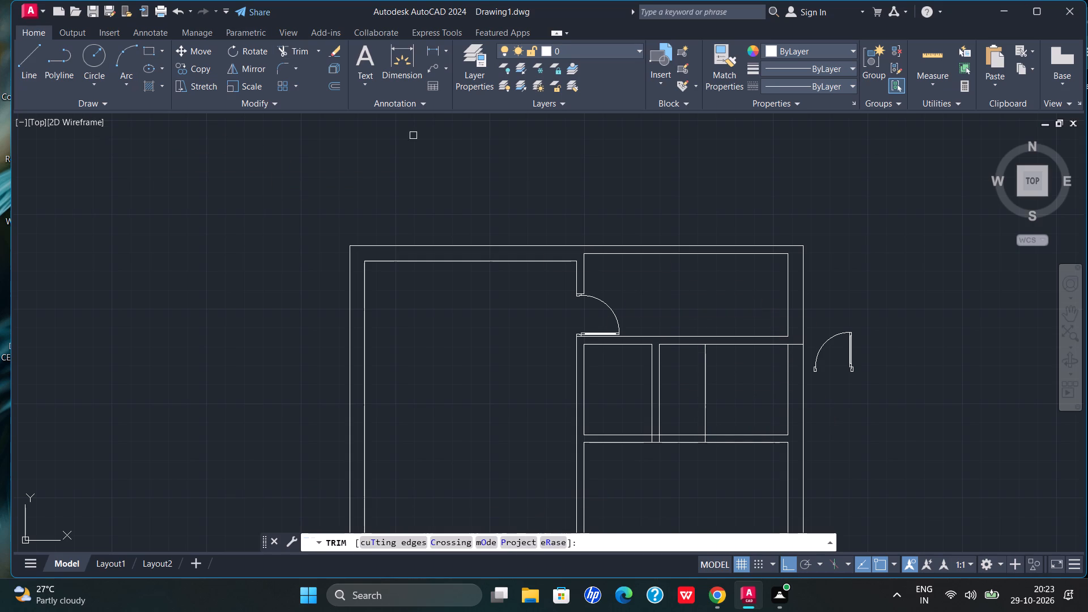
scroll(702, 454, "up", 2)
left_click_drag(644, 386, 661, 453)
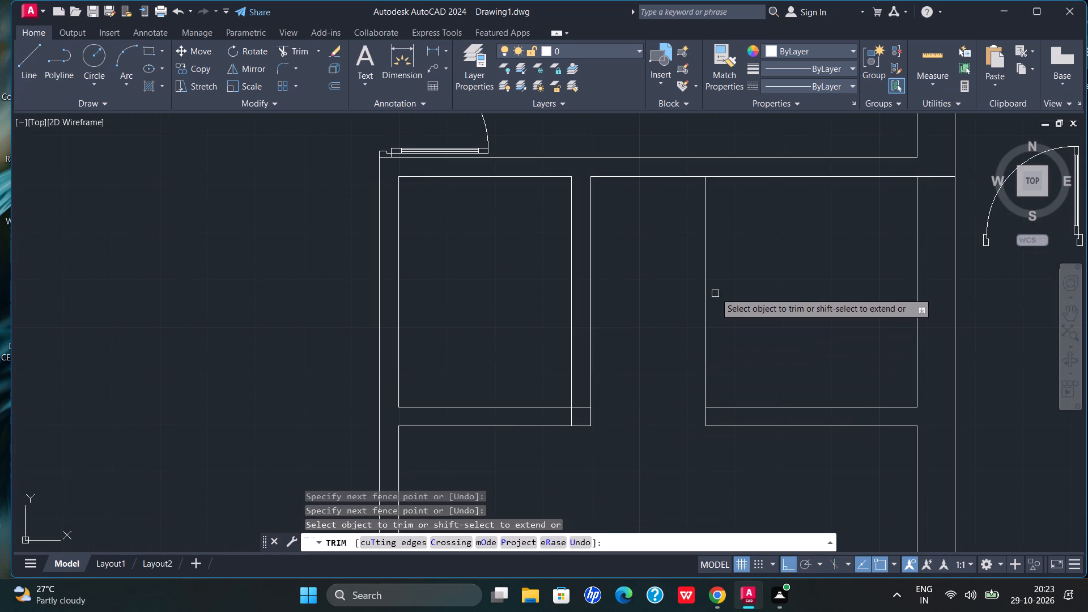
left_click_drag(716, 291, 698, 318)
scroll(653, 342, "down", 2)
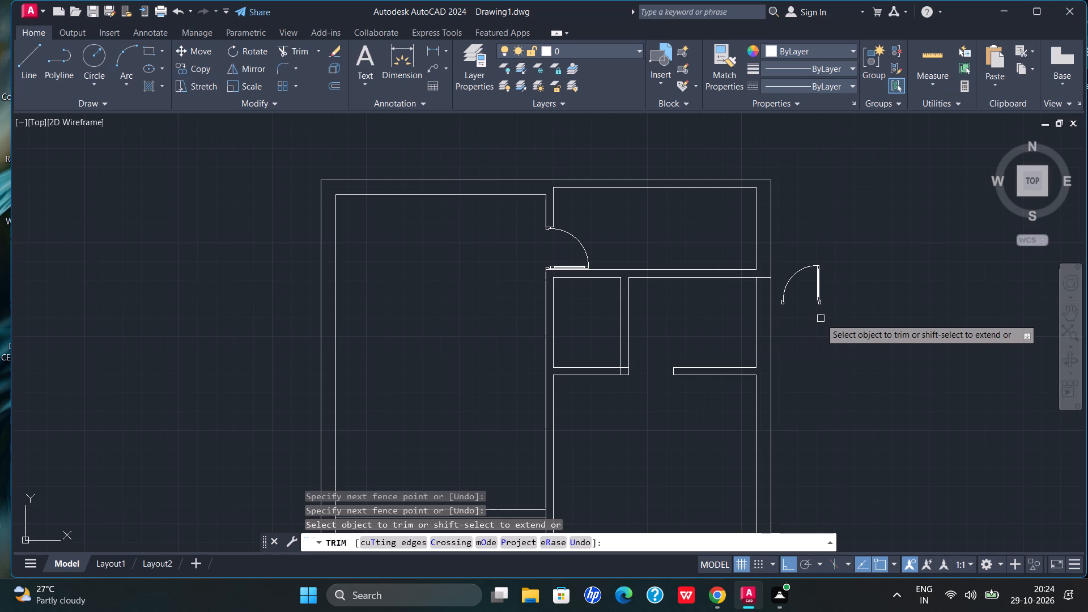
scroll(818, 302, "up", 2)
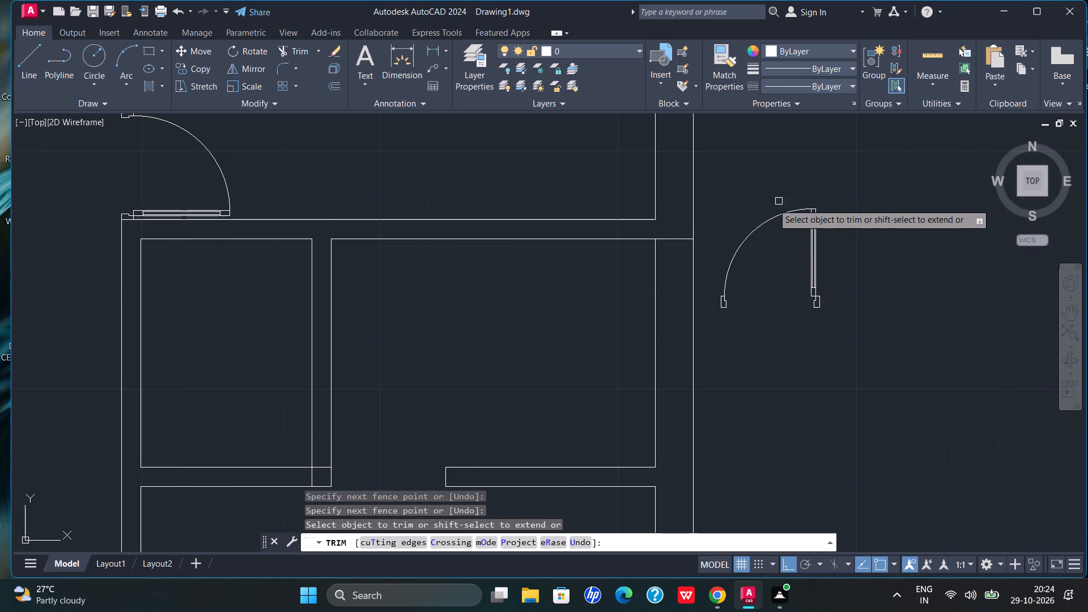
scroll(770, 205, "down", 2)
key("Escape")
key("Escape")
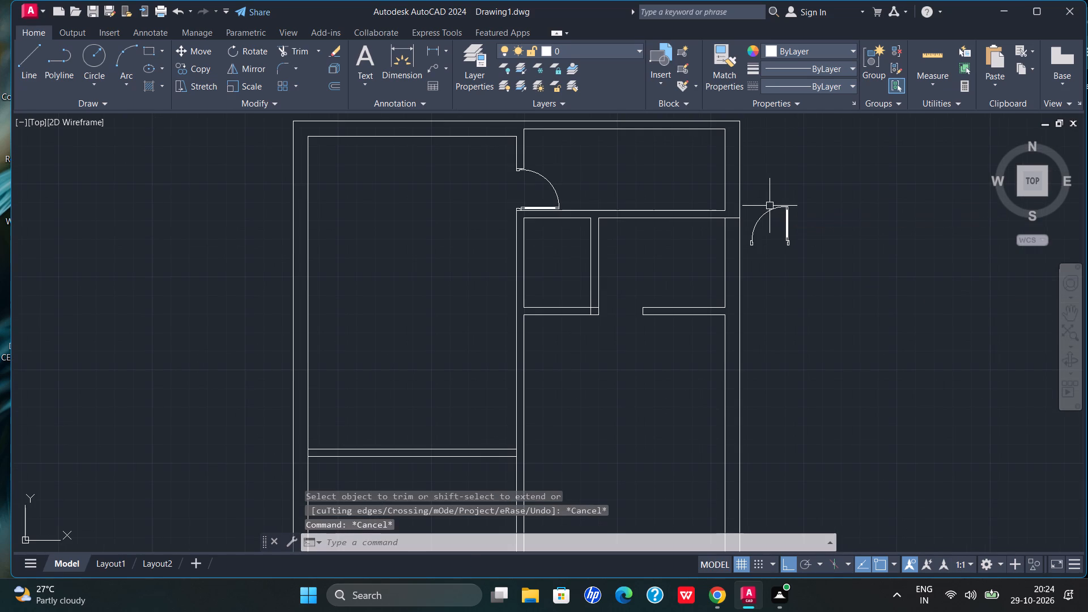
Copy the door fitted in the upper room's doorway and paste it in the middle room above the new opening.
scroll(547, 203, "up", 2)
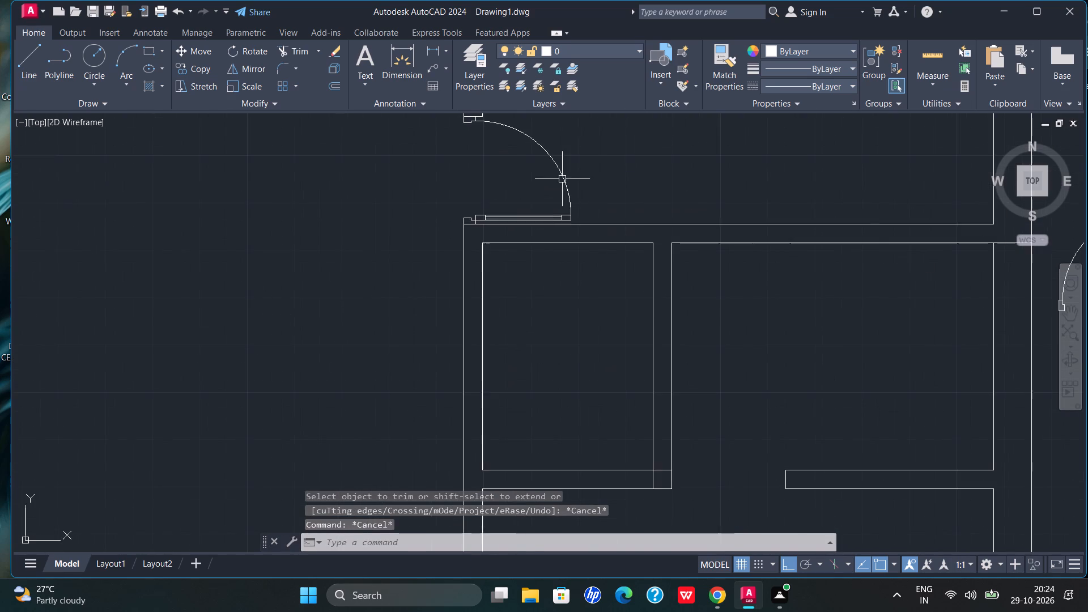
scroll(564, 182, "down", 2)
scroll(585, 160, "up", 2)
left_click_drag(564, 189, 491, 232)
key("ctrl+c")
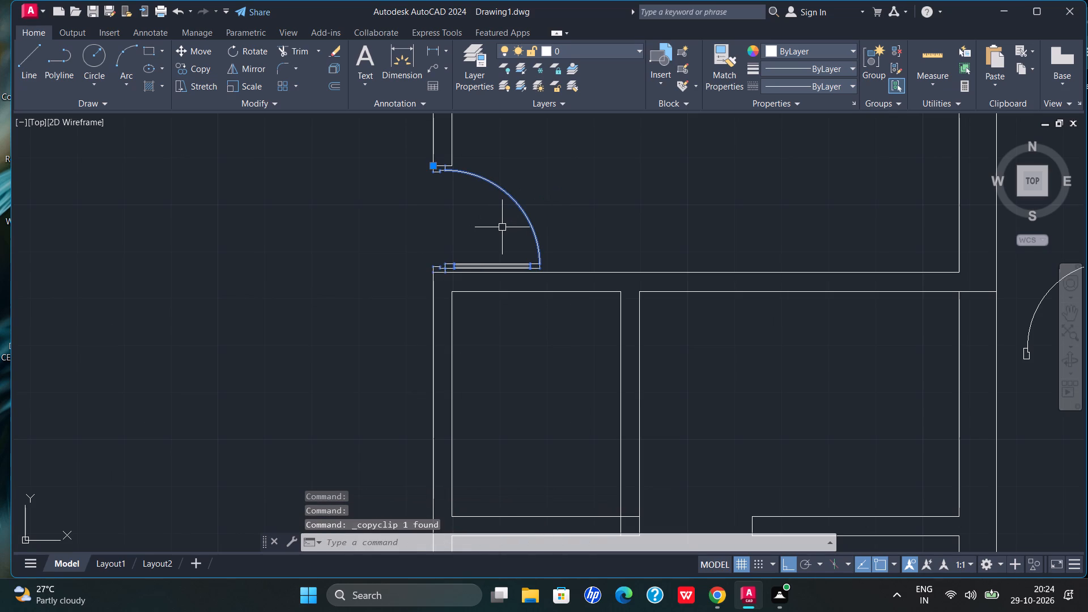
scroll(460, 227, "down", 2)
scroll(652, 393, "up", 1)
scroll(593, 297, "up", 1)
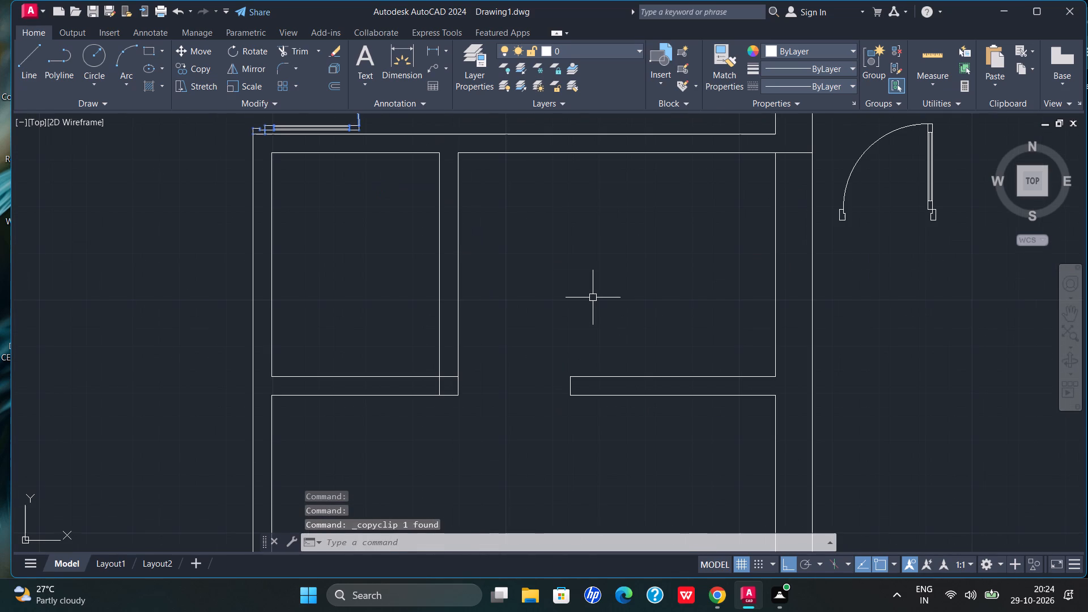
key("ctrl+v")
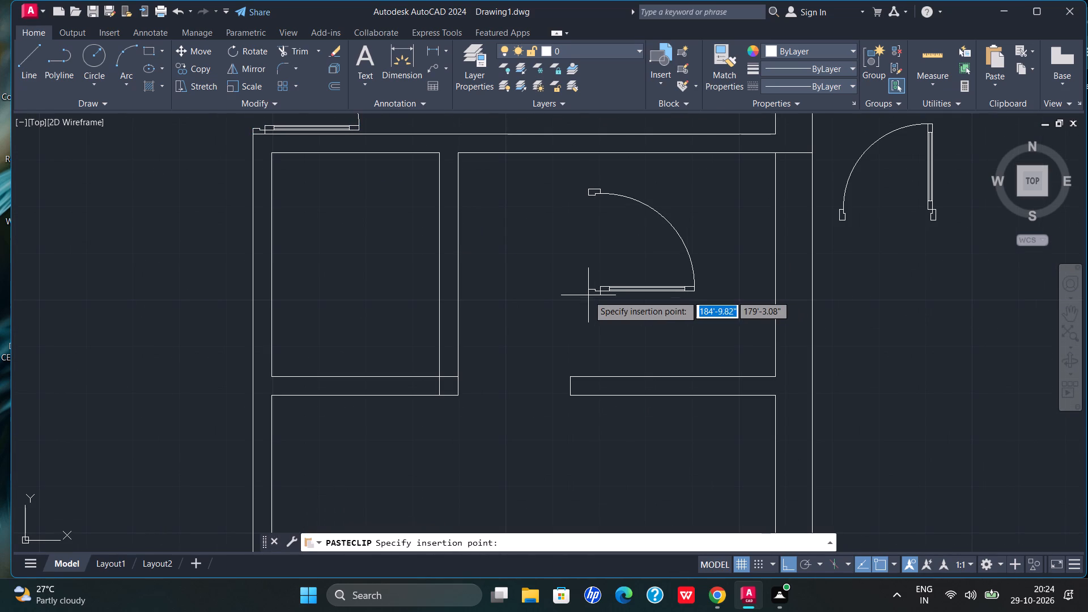
left_click(552, 320)
scroll(568, 322, "down", 1)
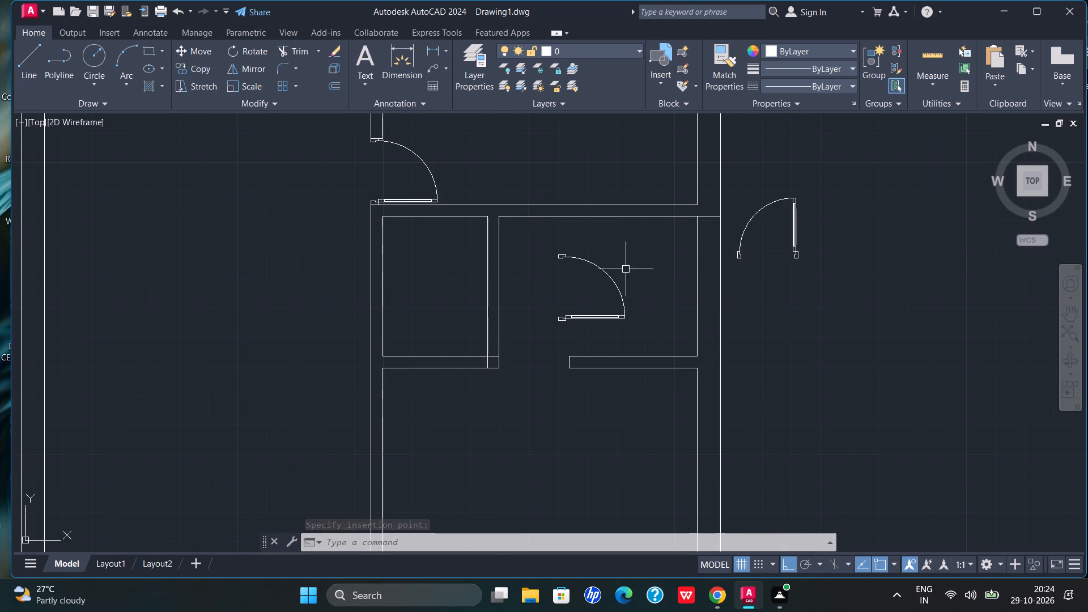
Rotate the pasted door 90° about the outer corner of its lower jamb so the leaf stands vertical.
left_click_drag(626, 267, 592, 316)
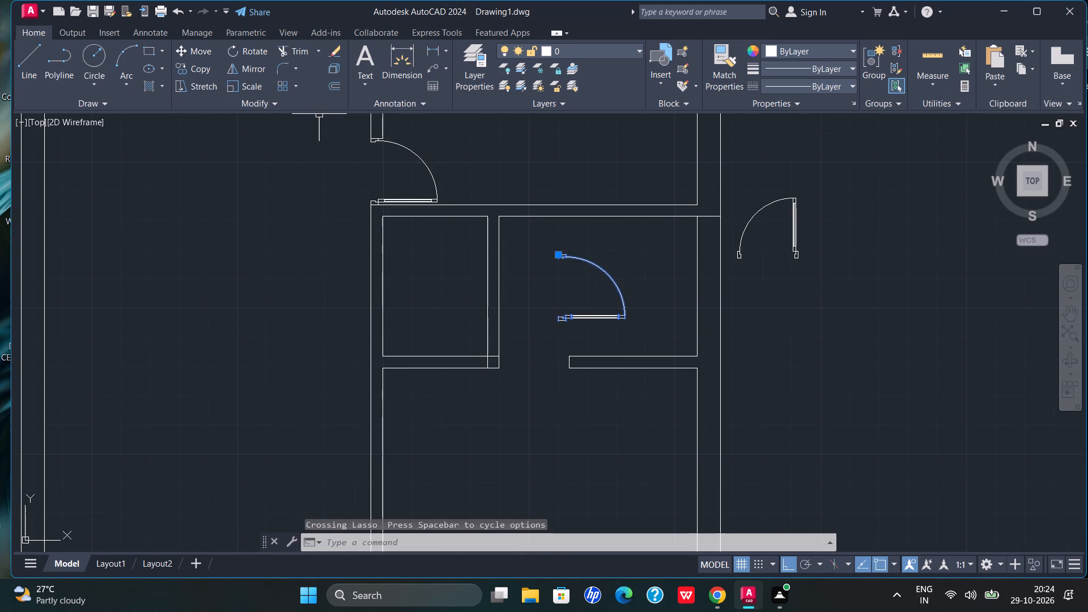
left_click(266, 53)
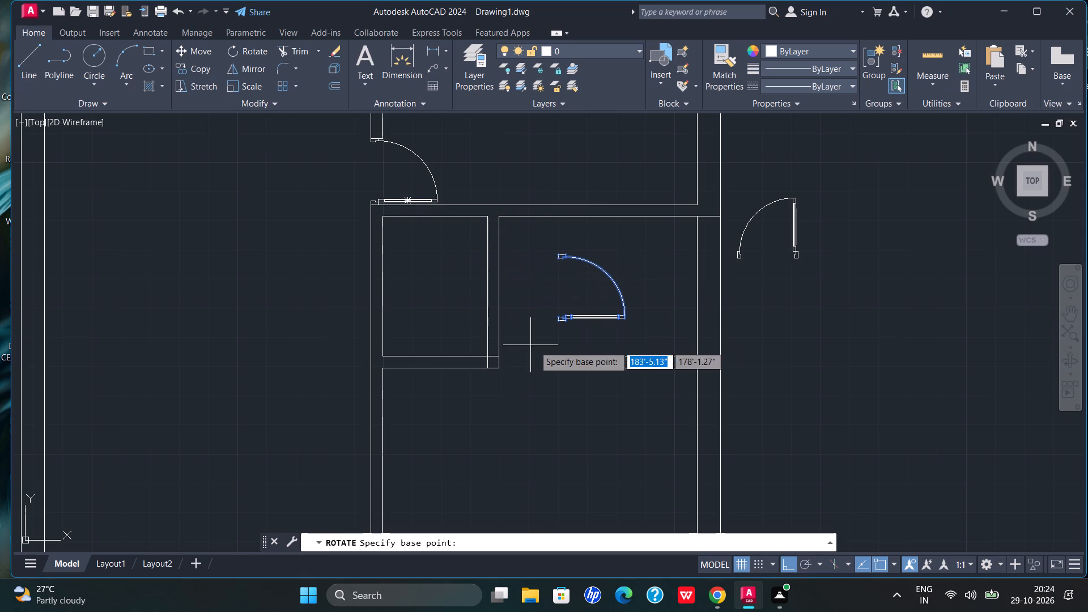
left_click(559, 323)
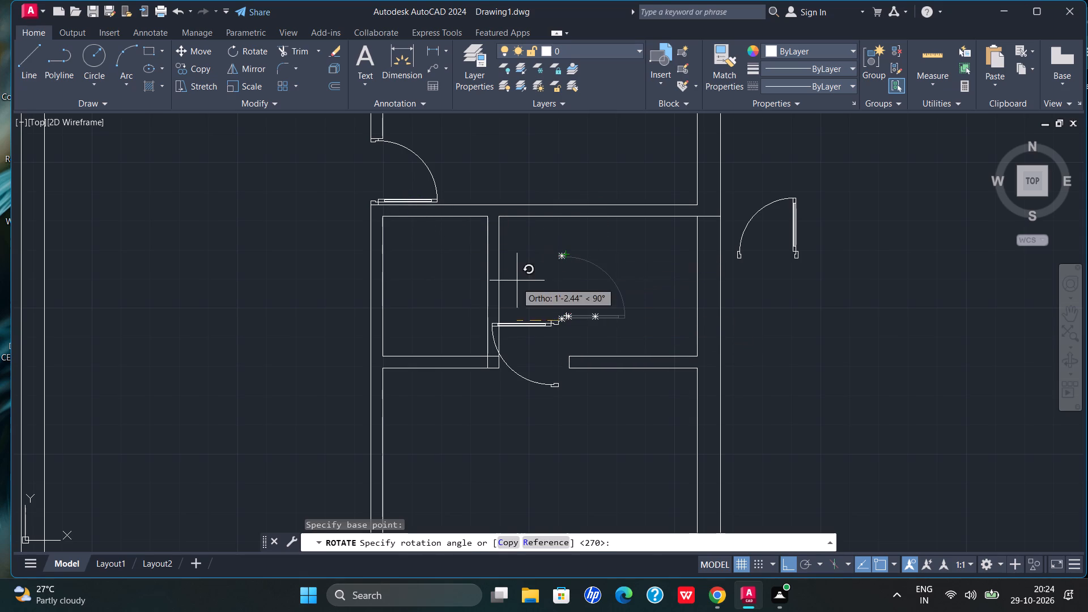
left_click(550, 260)
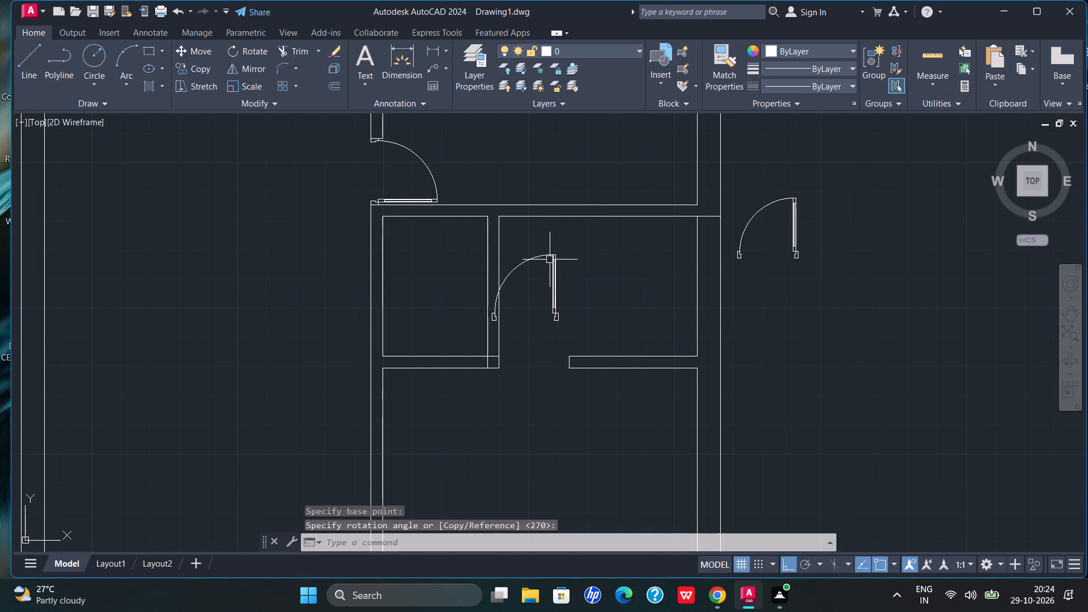
Move the rotated door about 1'-6.78" horizontally to the right, clear of the partition.
left_click_drag(580, 269, 535, 287)
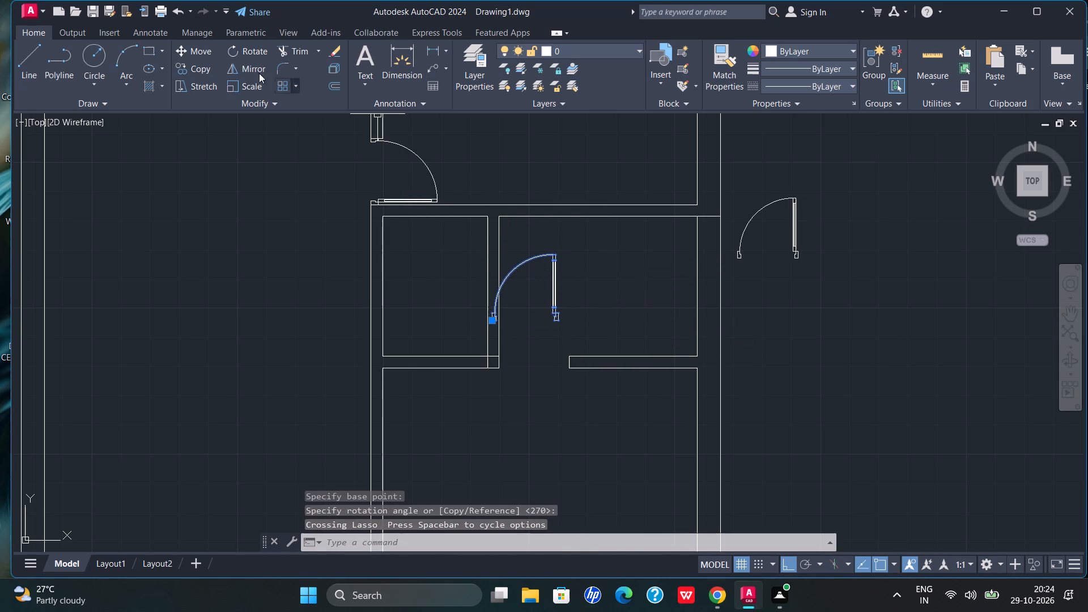
left_click(209, 46)
left_click(557, 278)
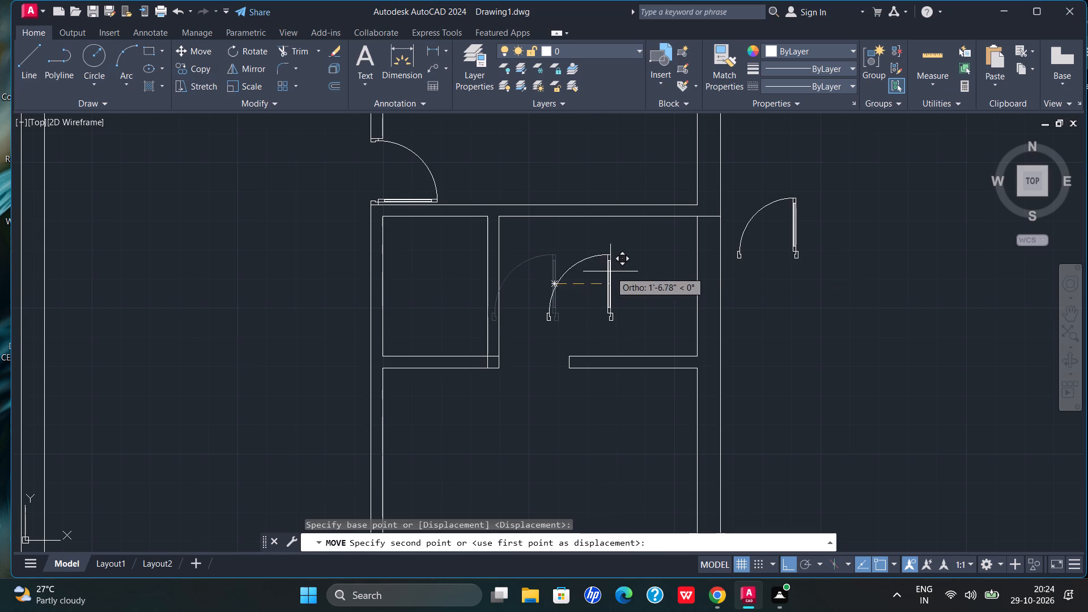
left_click(610, 271)
Mirror the door across a vertical line just right of its hinge jamb, erasing the source door.
left_click_drag(622, 263, 559, 327)
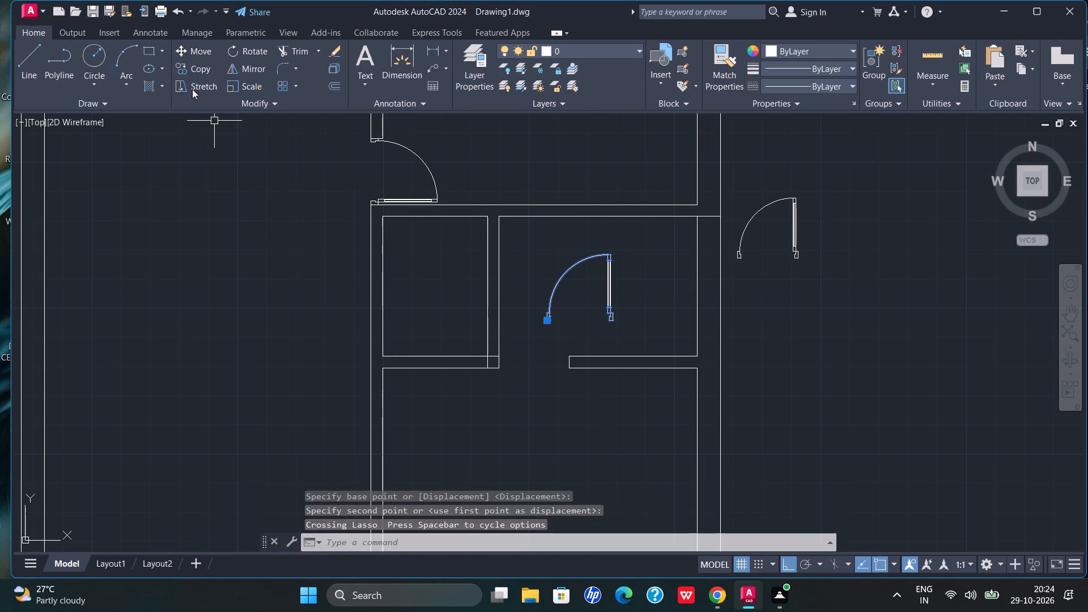
left_click(250, 71)
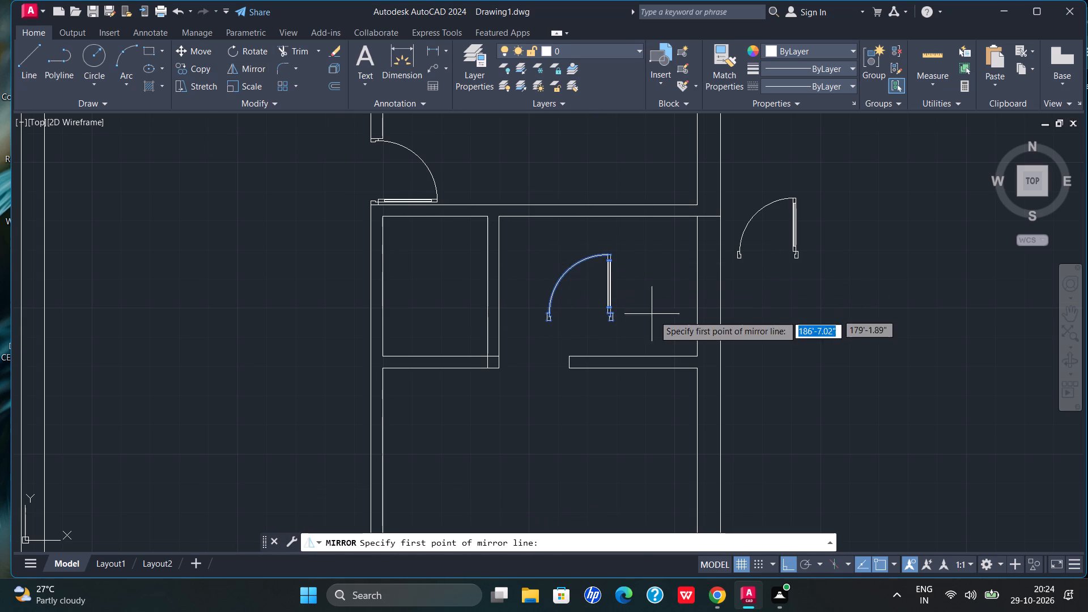
left_click(618, 321)
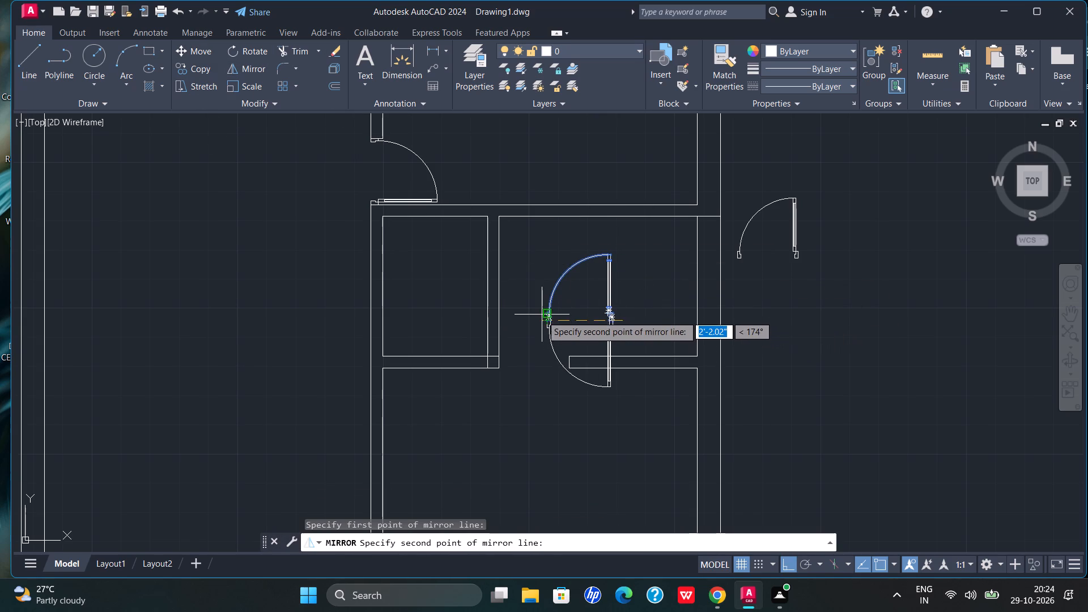
left_click(586, 270)
left_click_drag(618, 303, 586, 270)
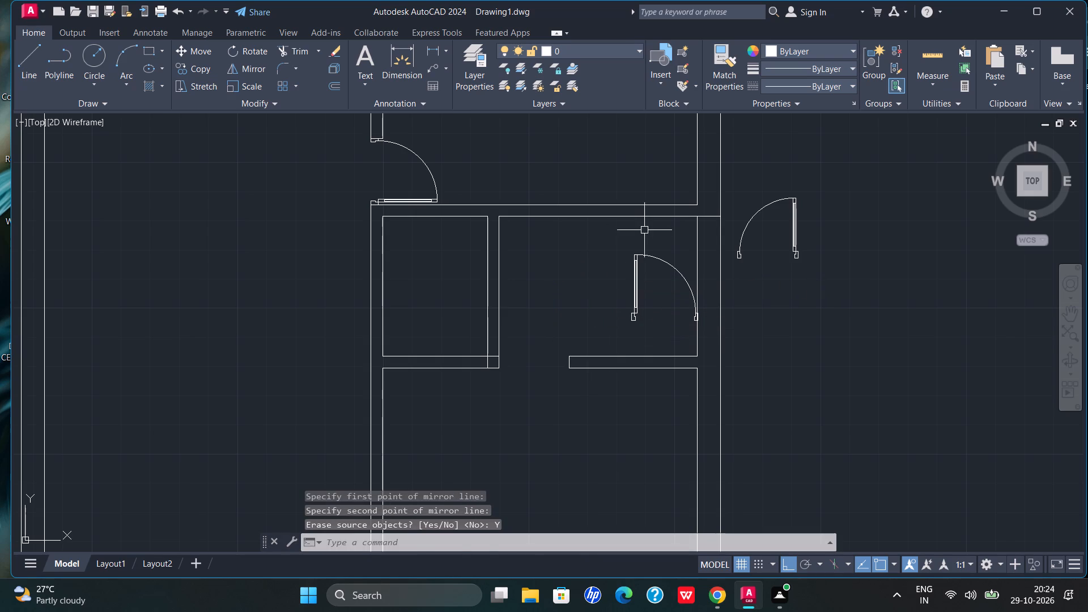
Move the mirrored door horizontally to the left, back above the 2' doorway.
left_click_drag(658, 239, 634, 312)
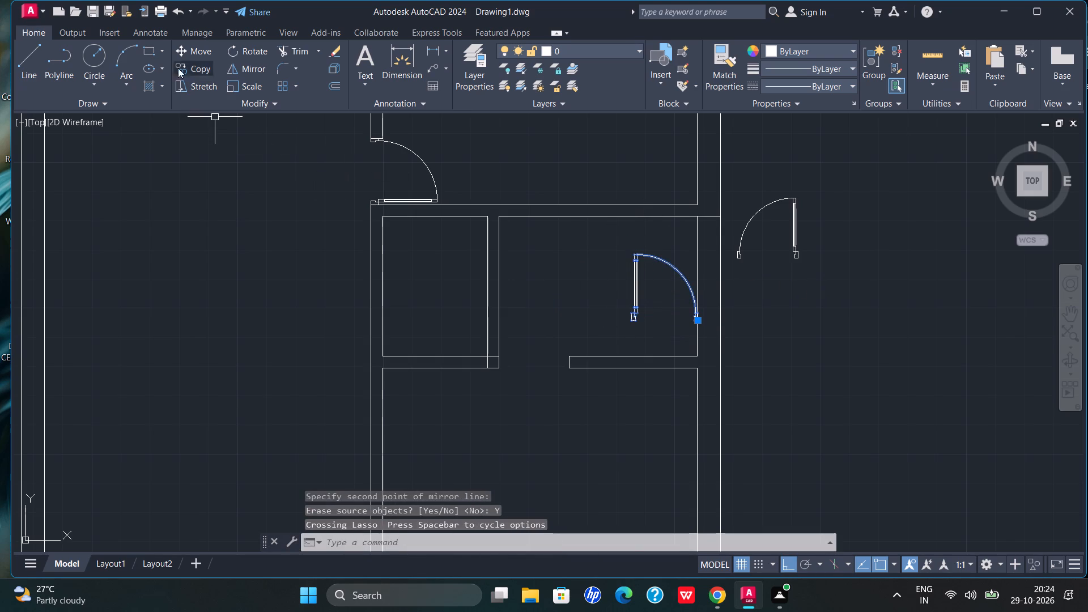
left_click(192, 45)
left_click(630, 296)
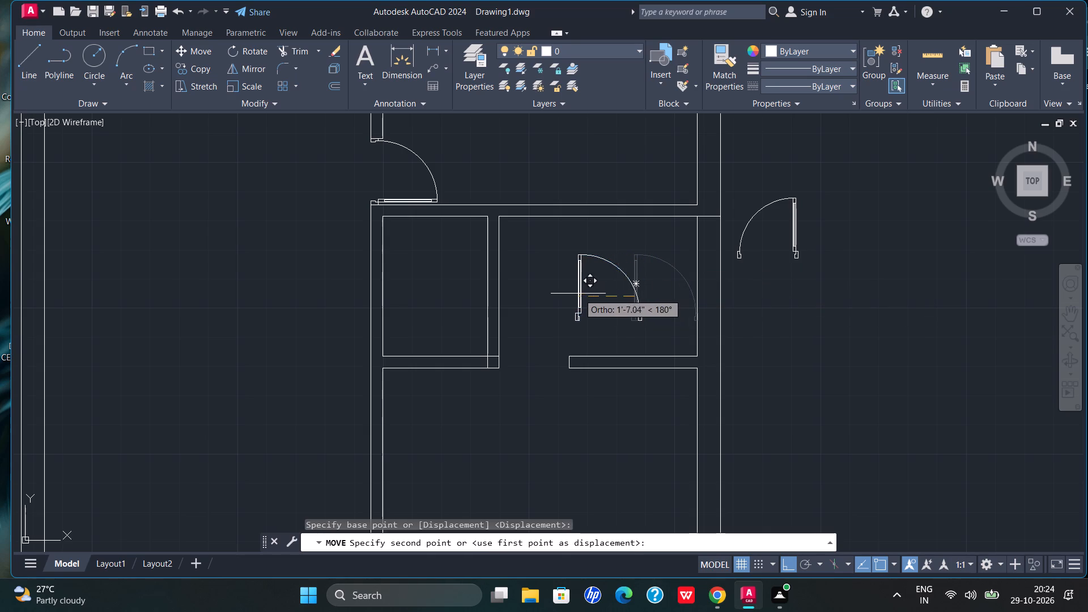
left_click(550, 295)
Align the mirrored door's outer jamb corners to the lower wall corners of the 2' doorway, scaling it to fit.
scroll(587, 292, "up", 1)
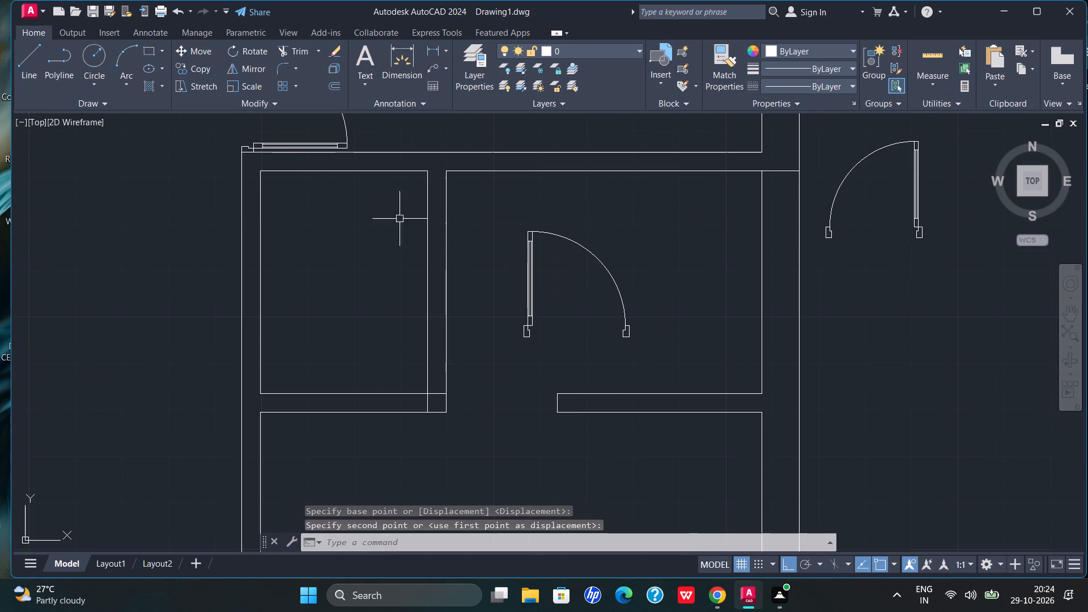
left_click_drag(628, 246, 545, 333)
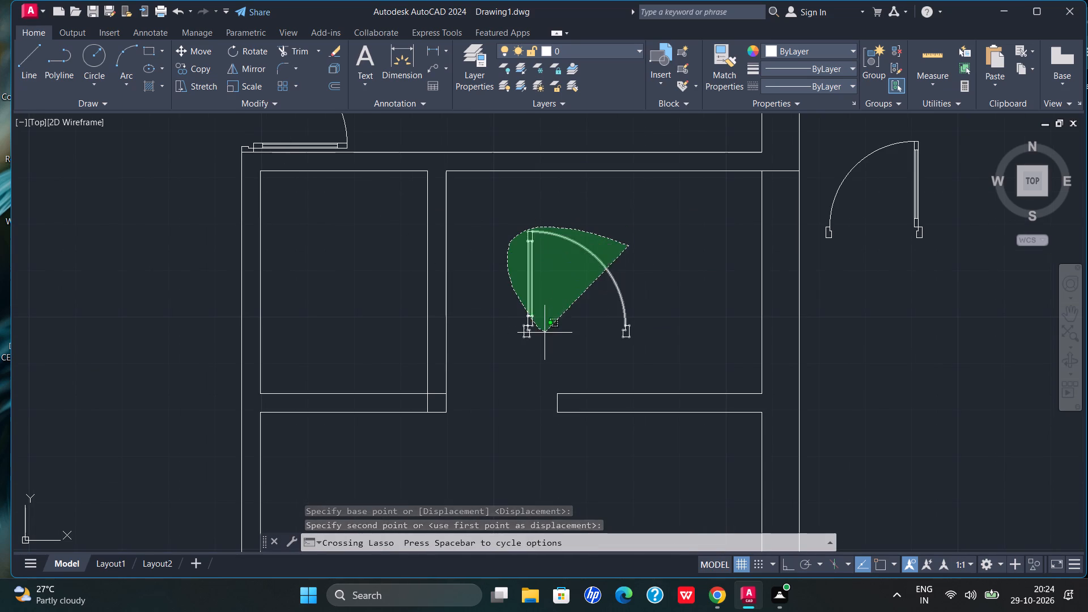
left_click_drag(545, 333, 546, 333)
type("al")
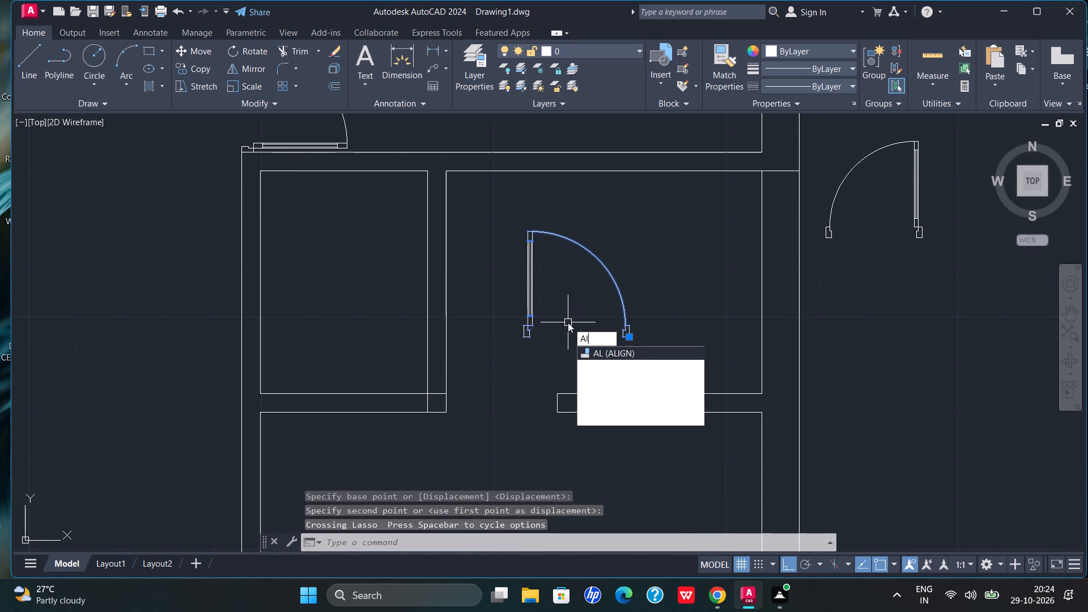
left_click(584, 352)
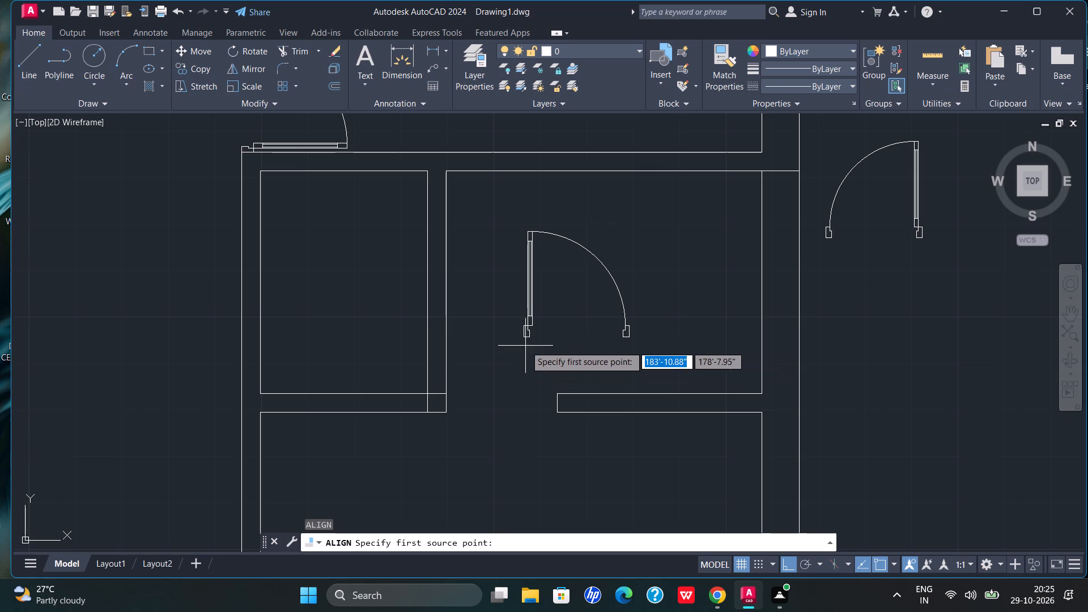
left_click(523, 335)
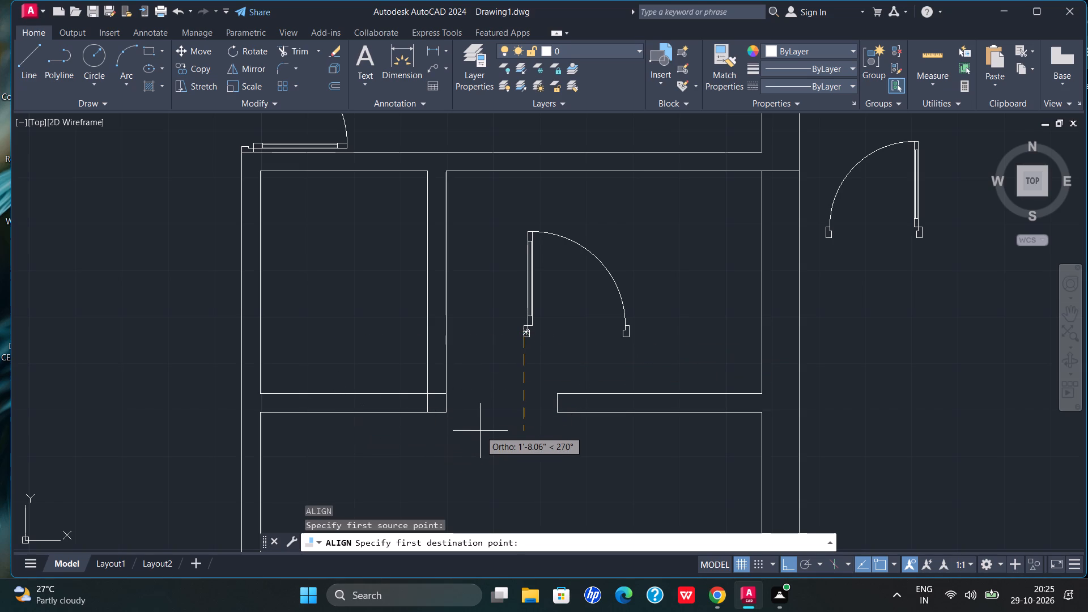
key("F8")
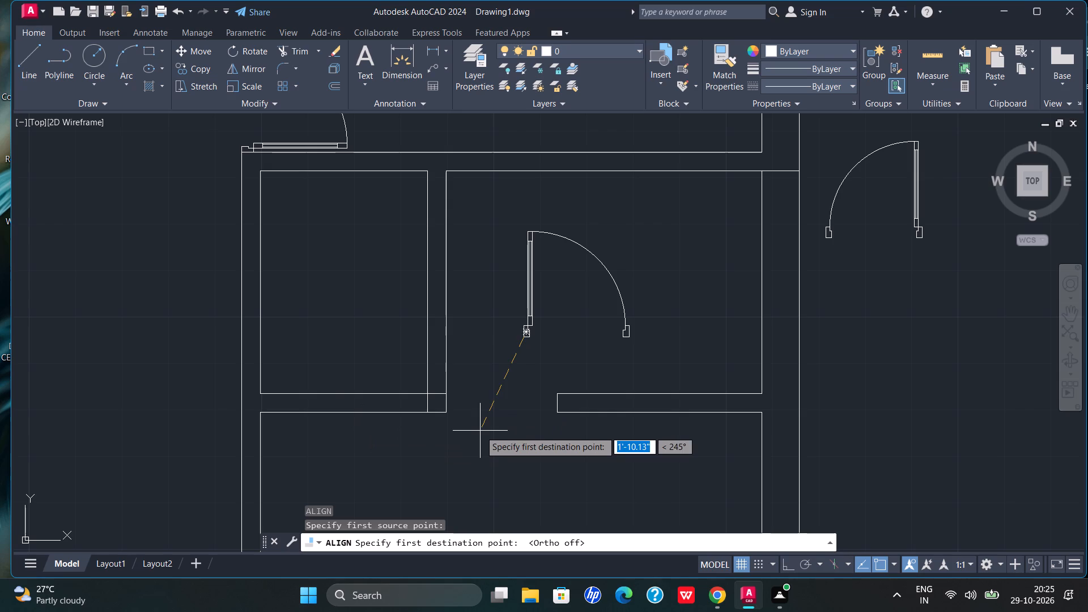
left_click(447, 410)
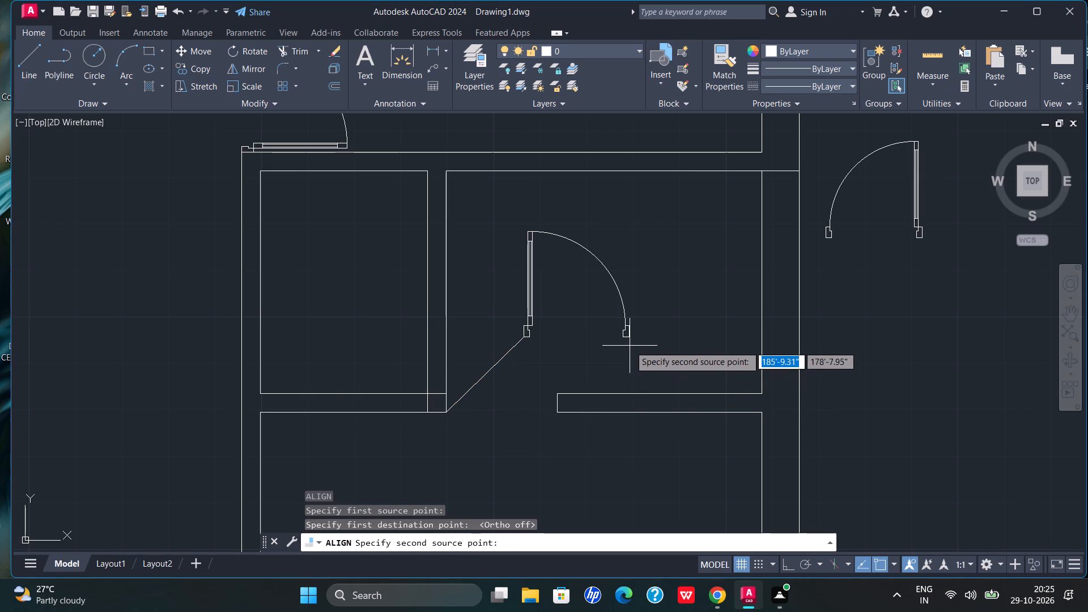
left_click(631, 340)
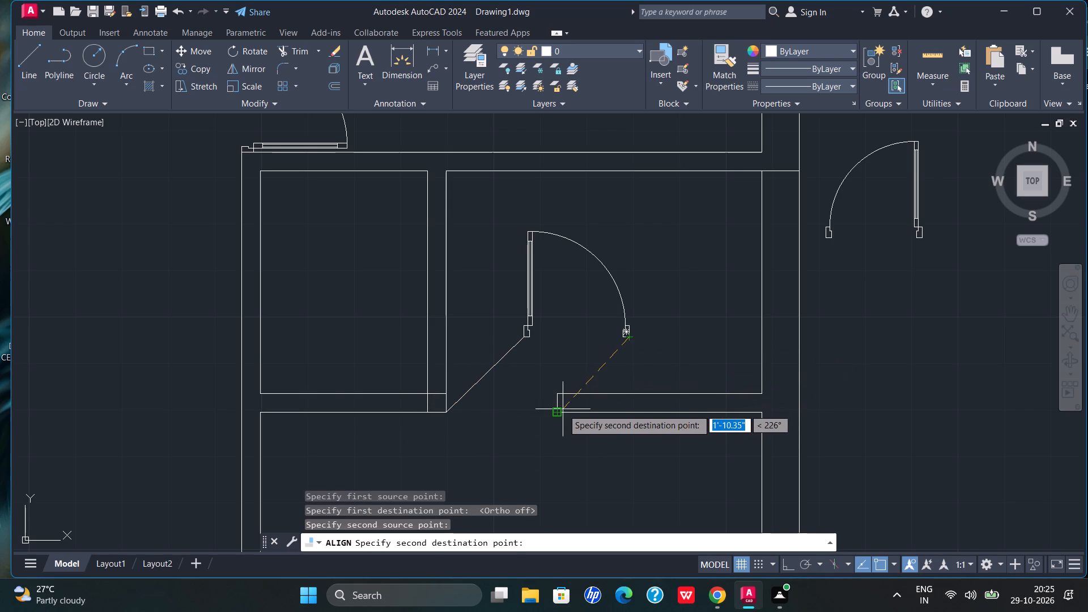
left_click(560, 410)
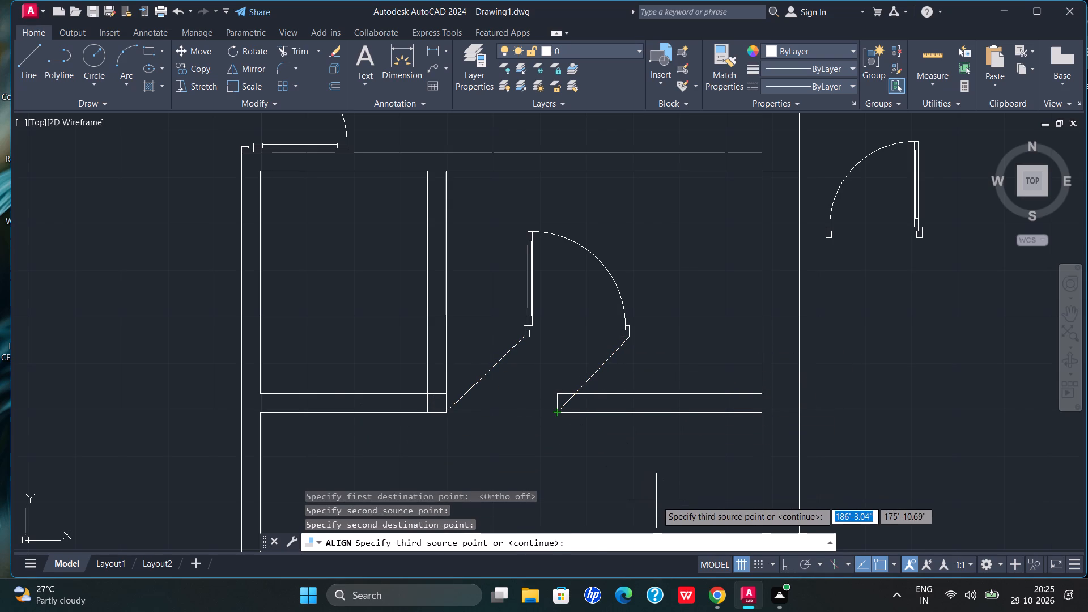
key("Return")
left_click_drag(696, 538, 656, 500)
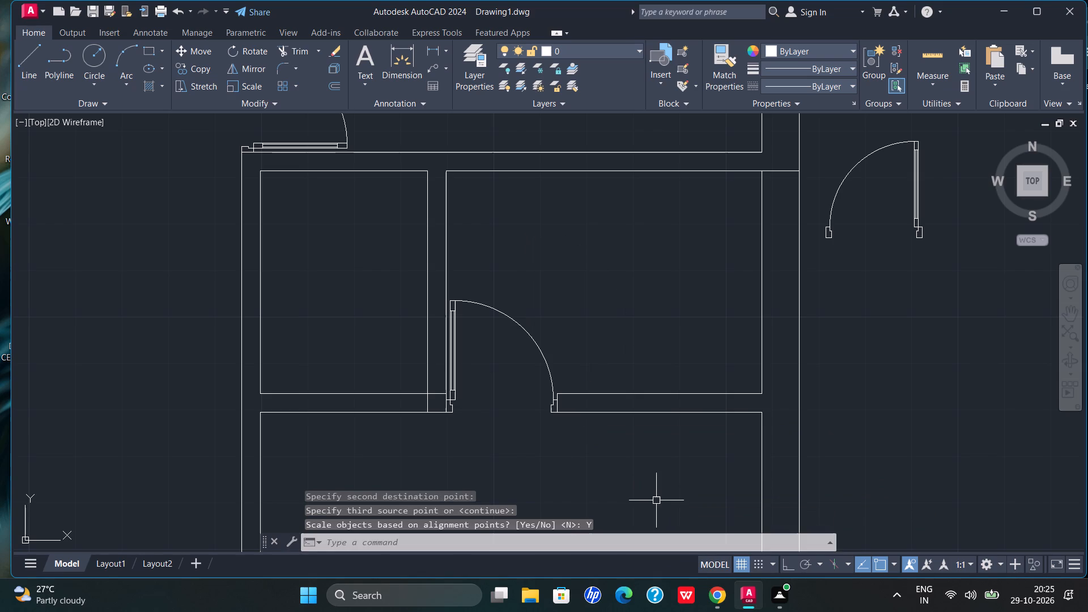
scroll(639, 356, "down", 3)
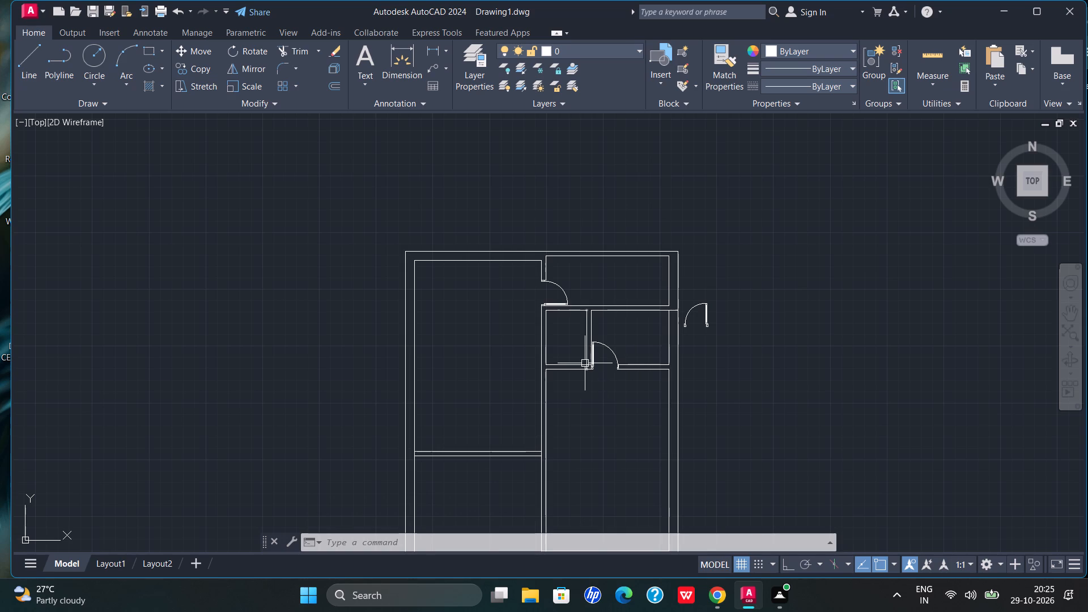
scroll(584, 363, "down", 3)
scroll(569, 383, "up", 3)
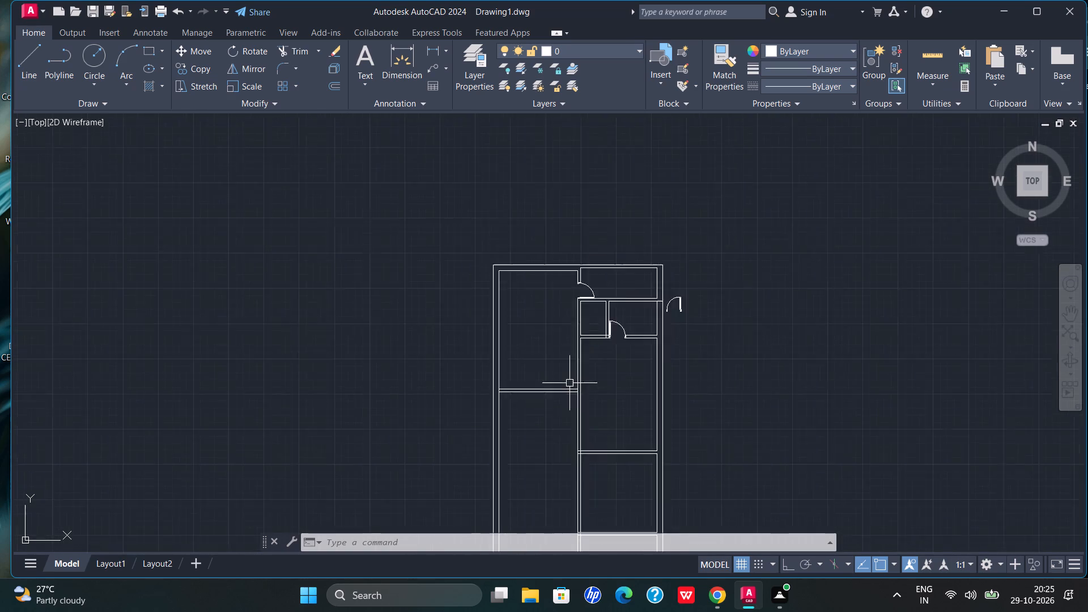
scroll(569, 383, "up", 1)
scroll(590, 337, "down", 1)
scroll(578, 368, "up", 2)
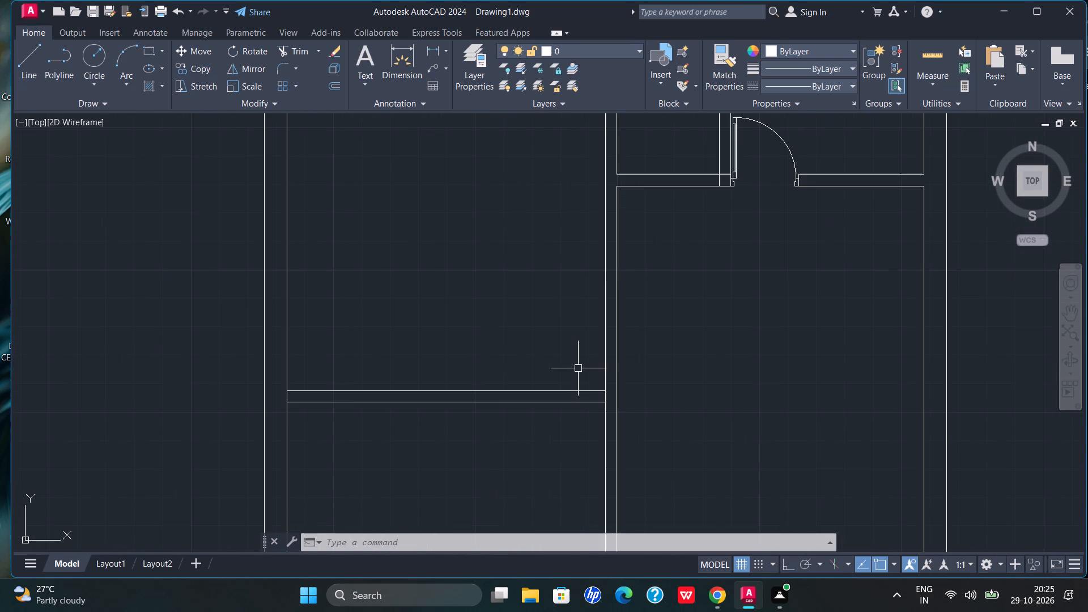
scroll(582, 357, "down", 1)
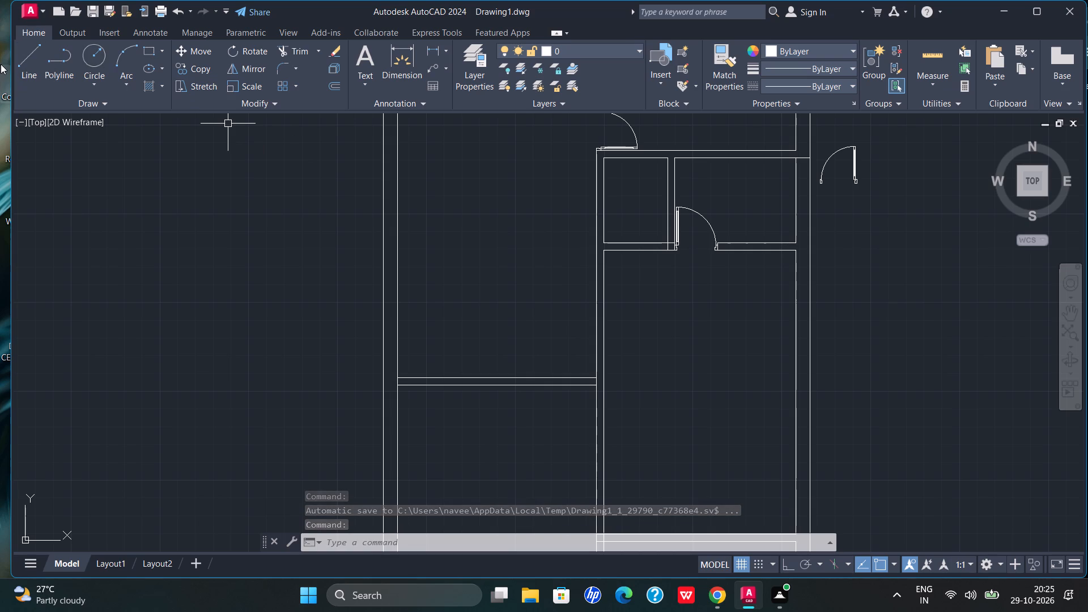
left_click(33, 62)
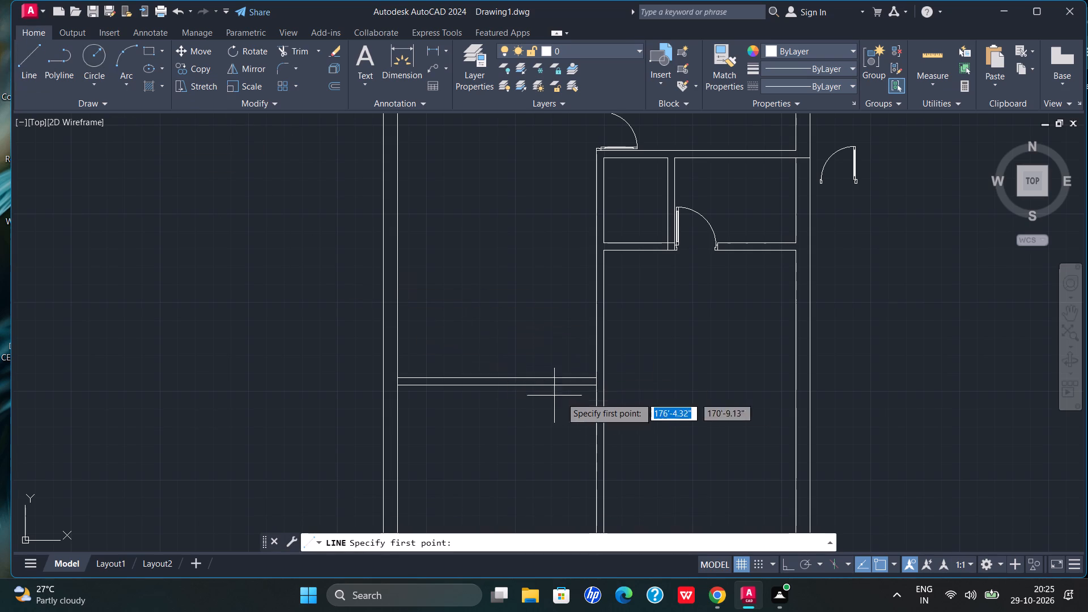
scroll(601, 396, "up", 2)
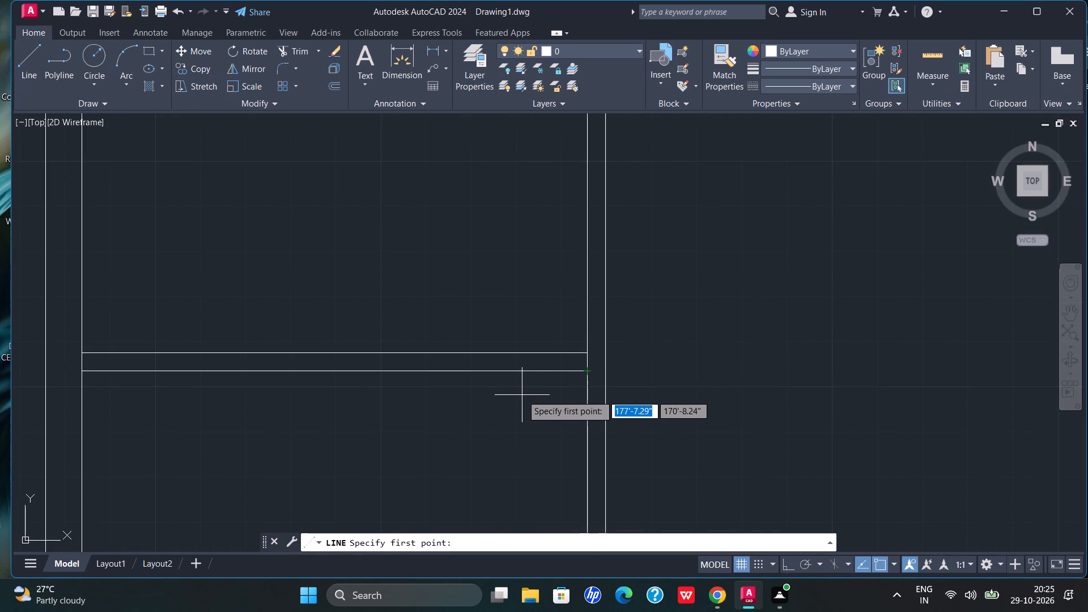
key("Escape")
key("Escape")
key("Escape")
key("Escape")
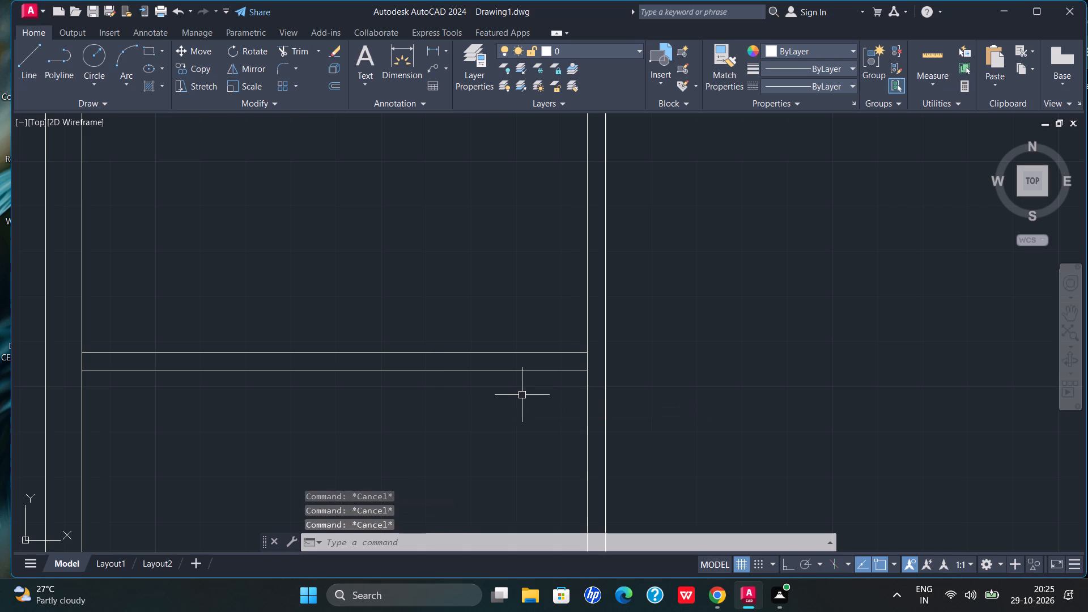
Draw a short vertical line across the left rooms' horizontal partition, just left of its junction with the central wall.
left_click(24, 55)
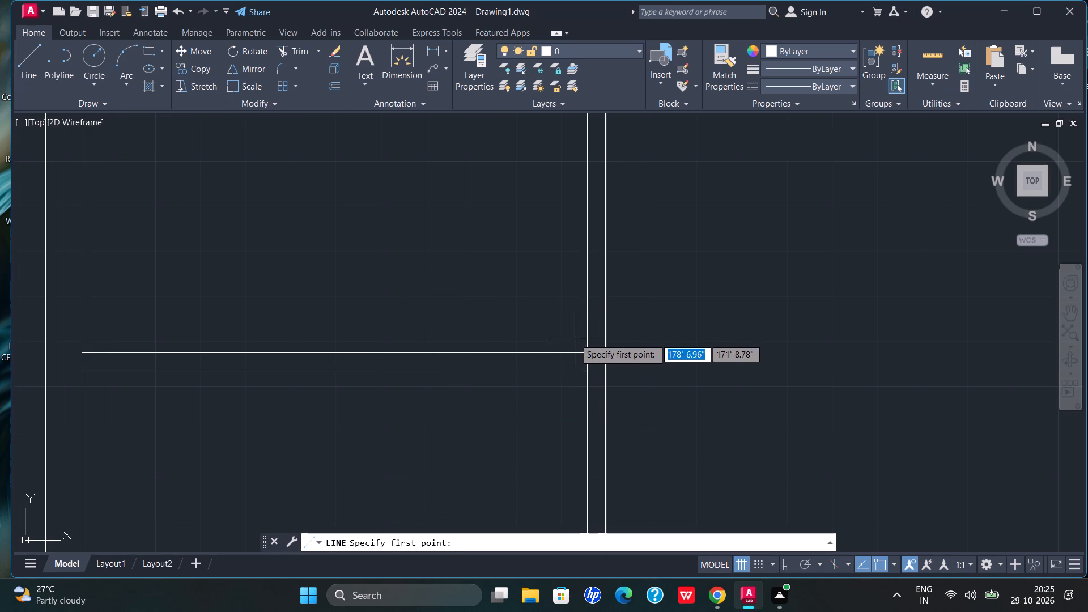
left_click_drag(575, 338, 585, 393)
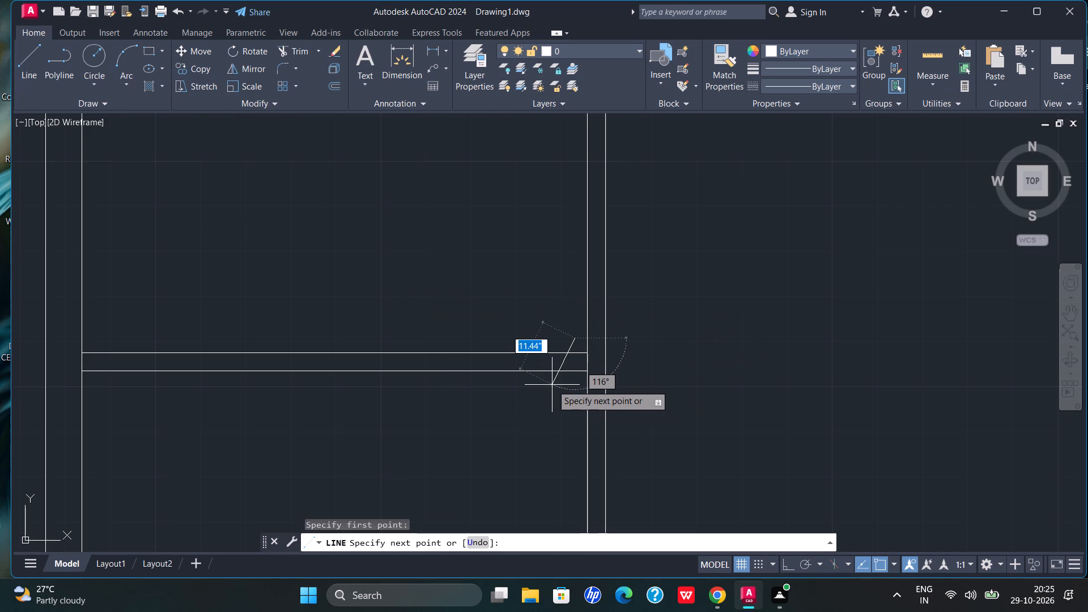
key("F8")
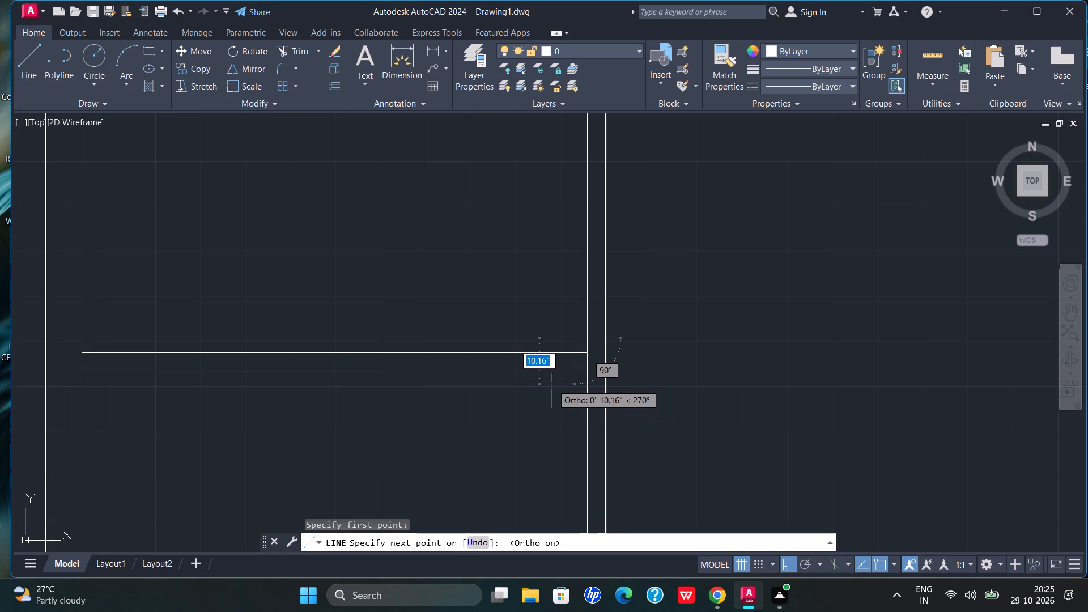
left_click(560, 389)
key("Escape")
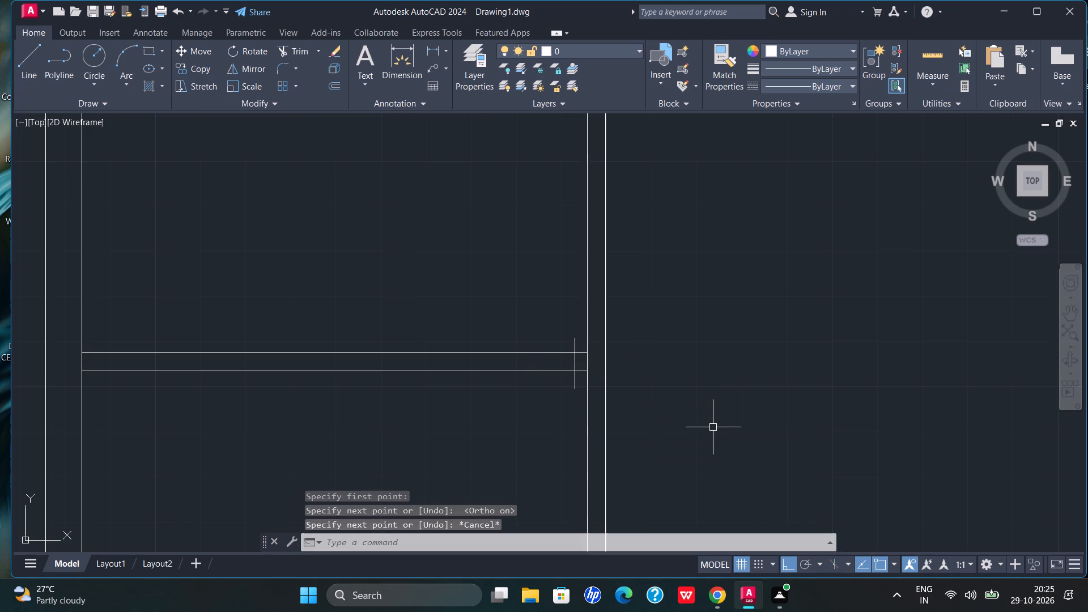
Offset the short vertical jamb line 3' to the left along the partition.
scroll(569, 352, "up", 1)
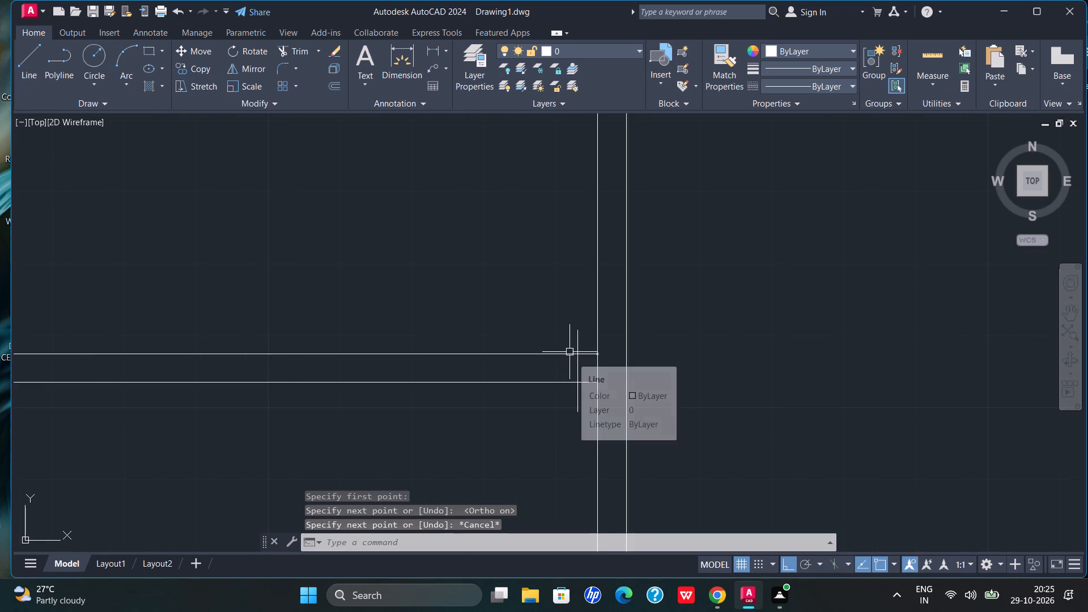
type("orf")
key("BackSpace")
key("BackSpace")
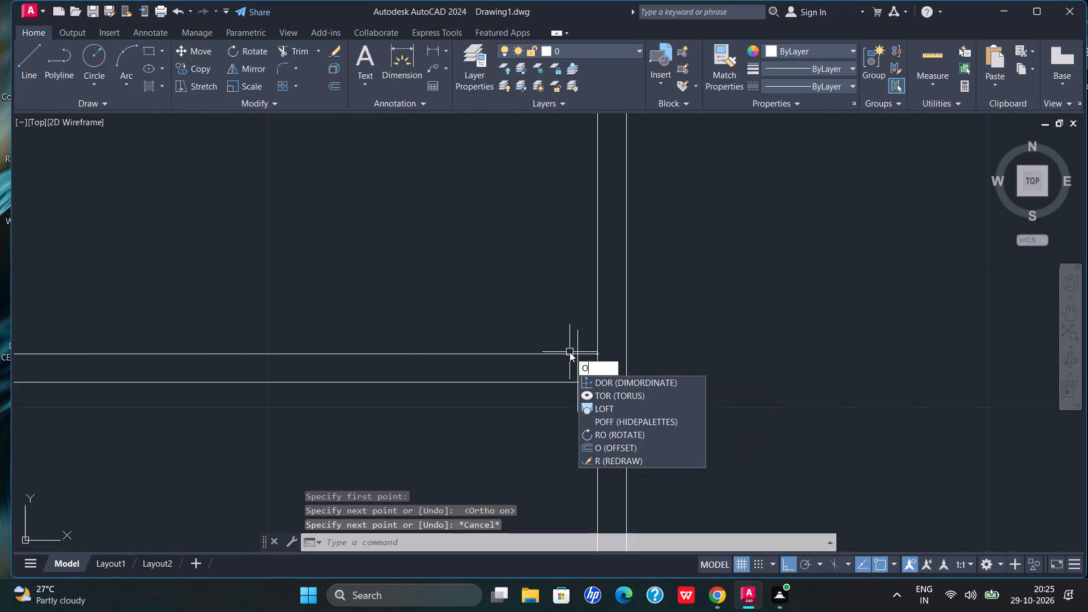
key("f")
key("Return")
key("Return")
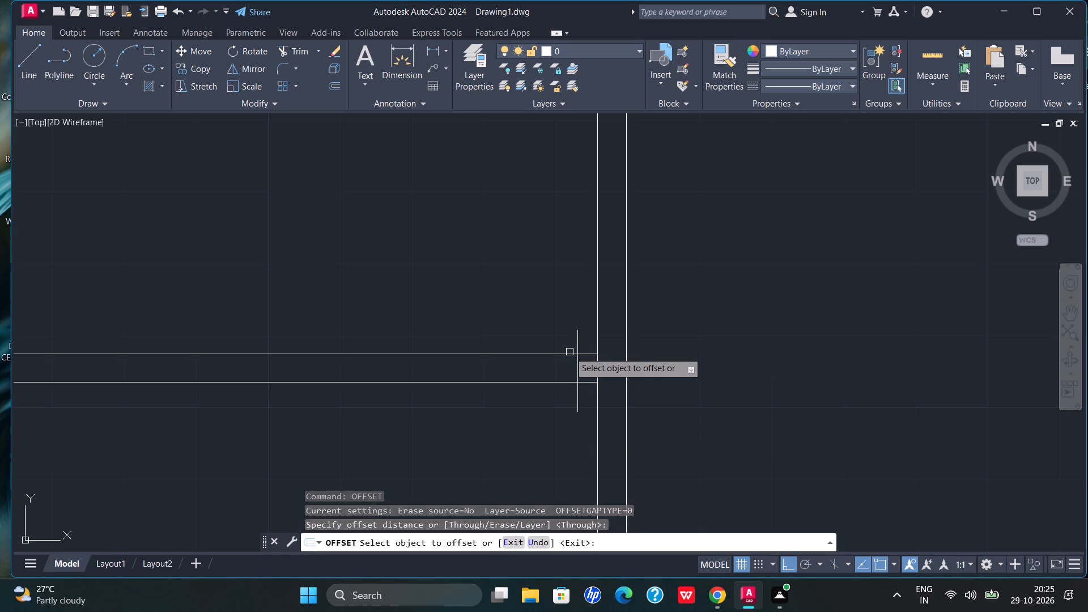
left_click(579, 381)
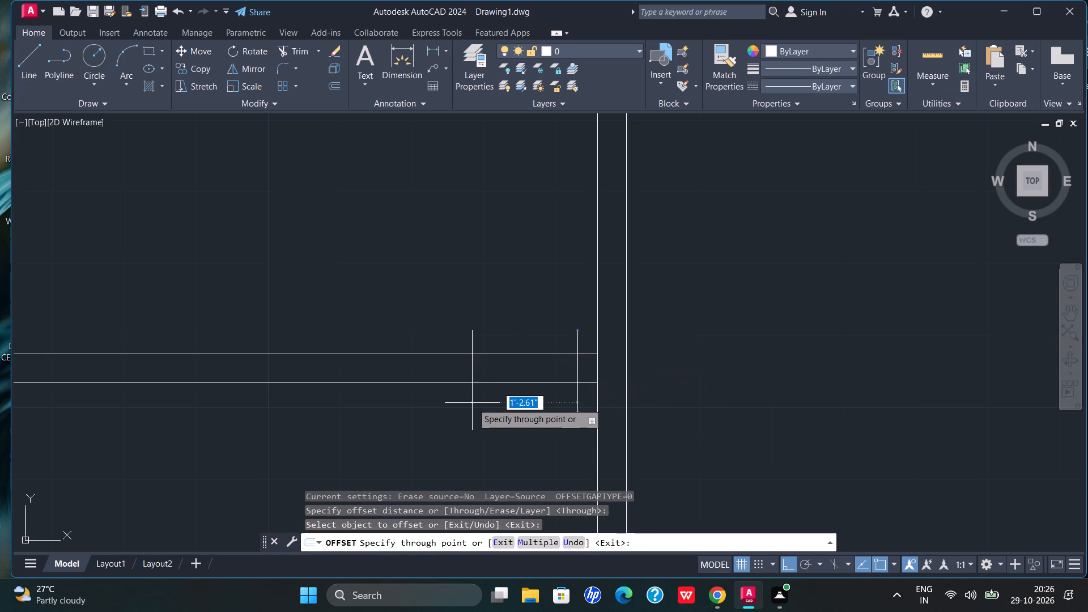
type("3'")
key("Return")
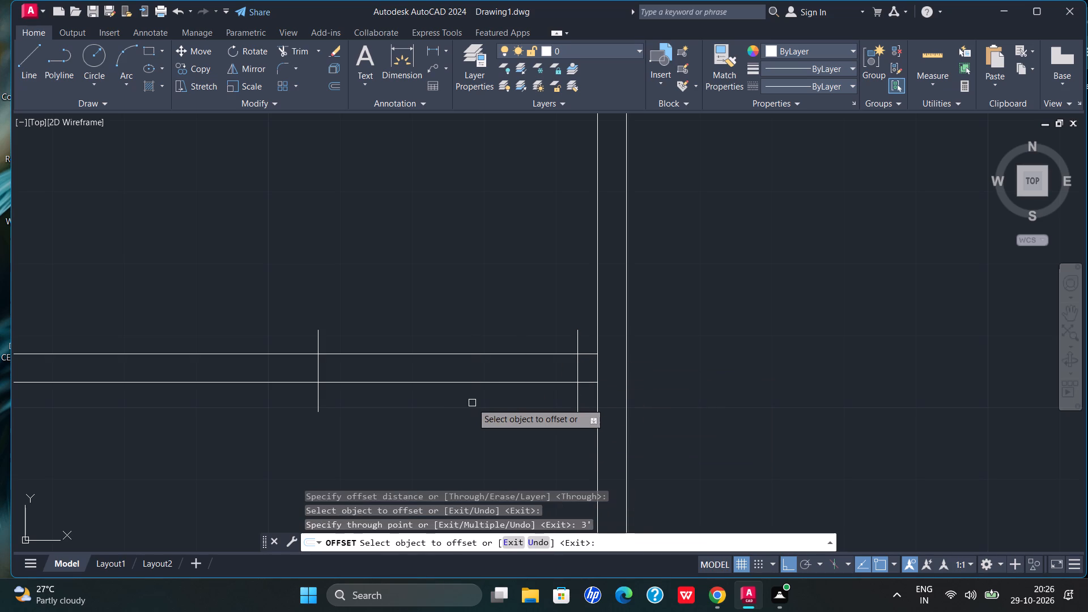
Trim both partition lines between the two jamb lines to open a 3' doorway.
scroll(473, 403, "down", 3)
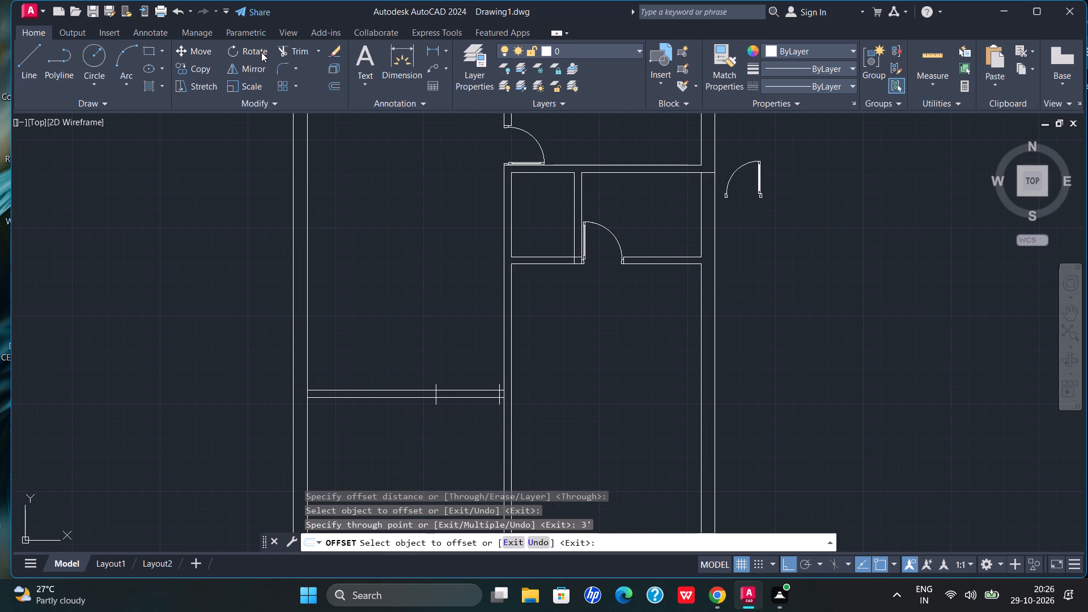
left_click(286, 54)
scroll(487, 377, "up", 2)
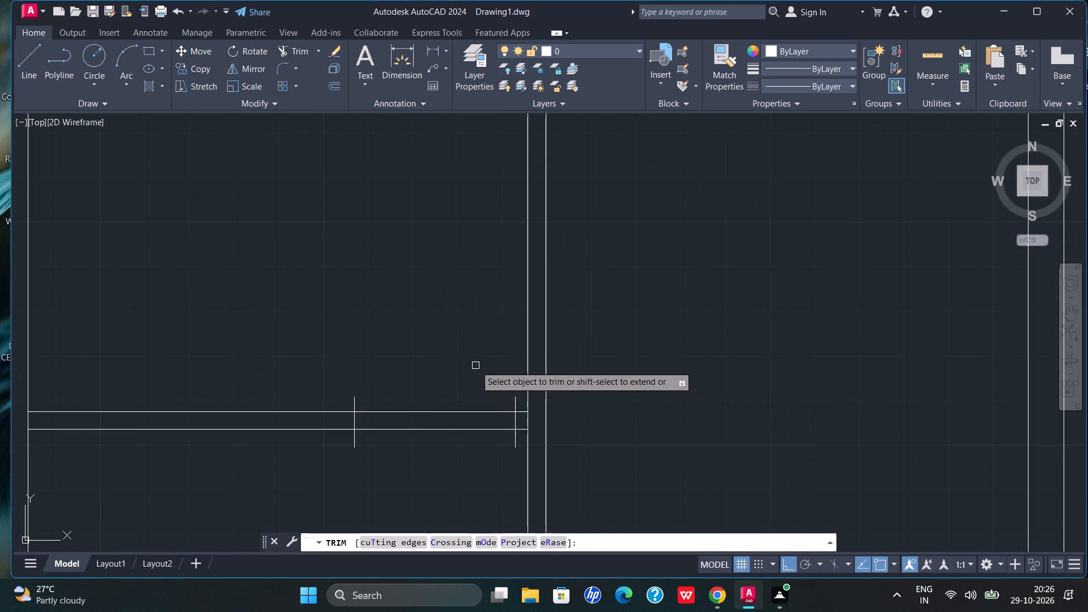
left_click_drag(475, 365, 465, 448)
Trim the overhanging ends of both jamb lines above and below the partition so they close the 3' opening's wall ends.
scroll(518, 427, "up", 4)
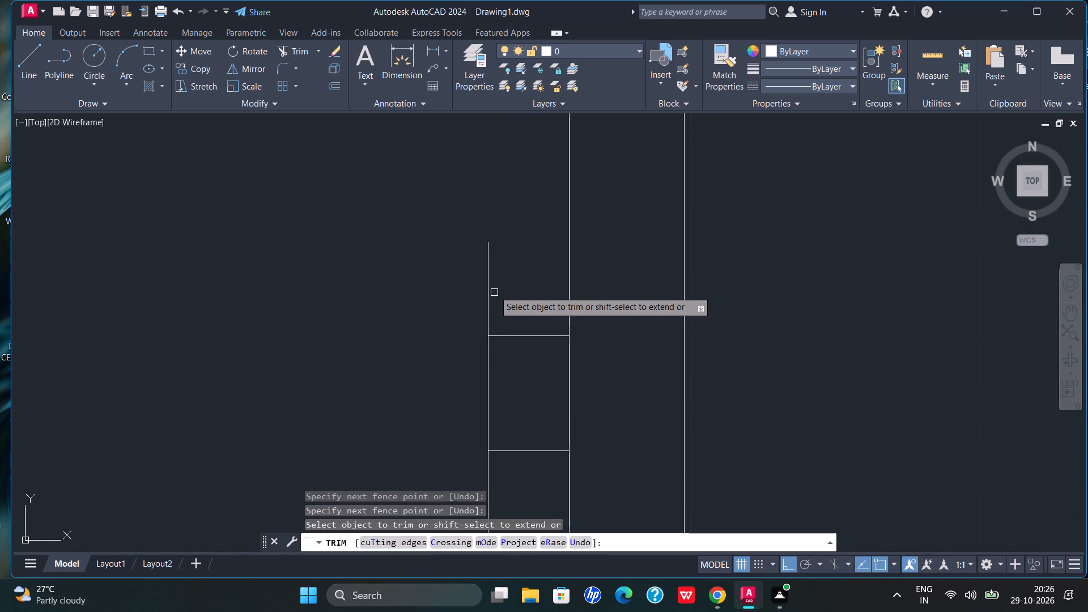
left_click_drag(495, 283, 478, 307)
scroll(478, 295, "down", 1)
left_click_drag(494, 418, 467, 436)
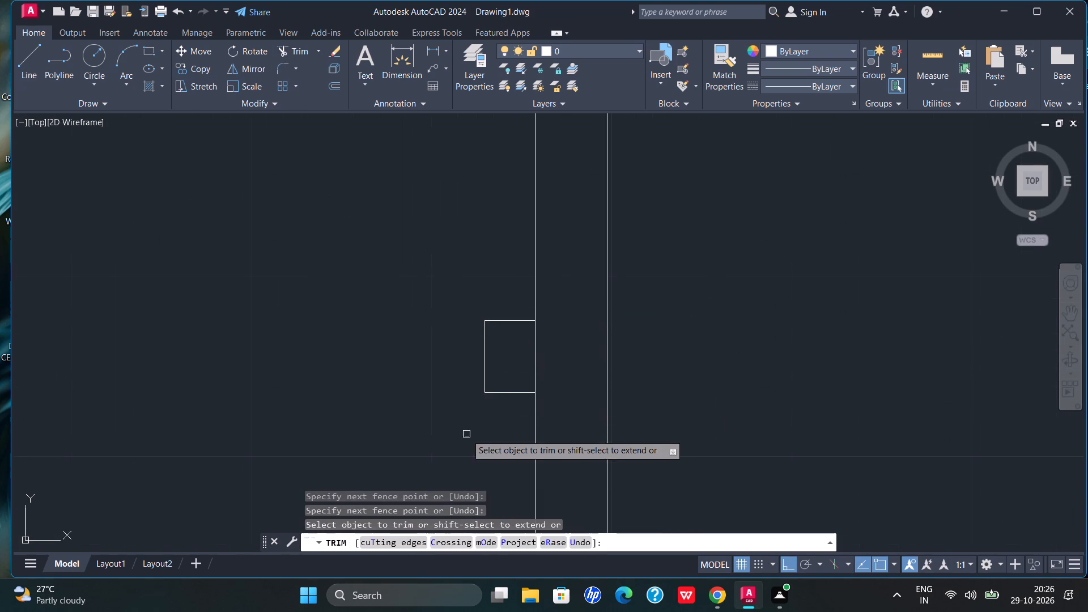
scroll(466, 434, "down", 4)
scroll(486, 436, "up", 4)
left_click_drag(424, 353, 414, 351)
scroll(414, 351, "down", 3)
scroll(423, 353, "up", 4)
left_click_drag(422, 352, 328, 351)
left_click_drag(377, 333, 353, 352)
scroll(353, 352, "down", 3)
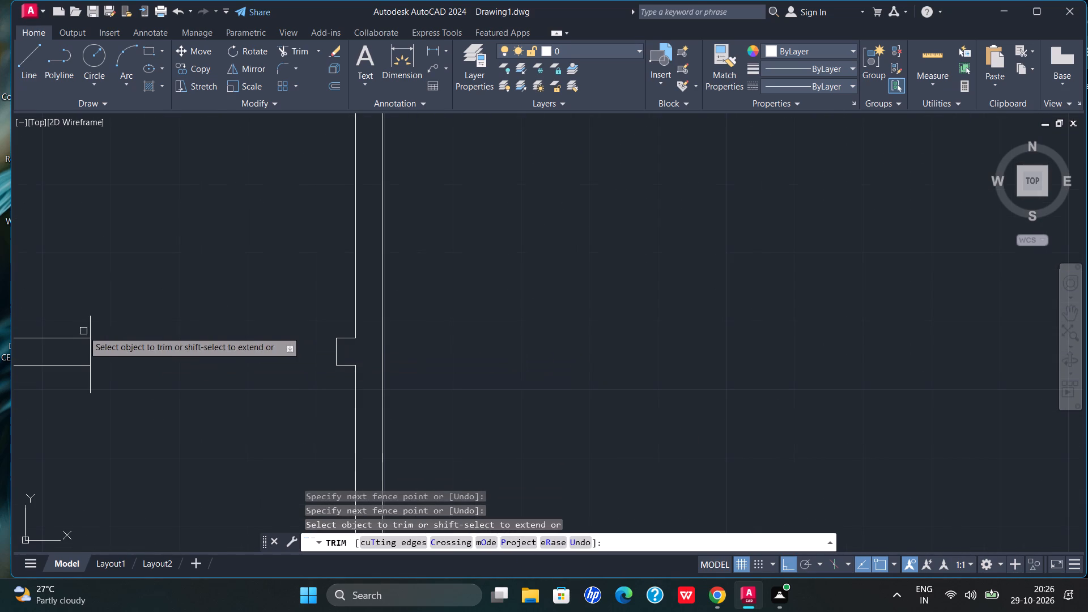
left_click_drag(78, 326, 119, 324)
left_click_drag(110, 361, 82, 393)
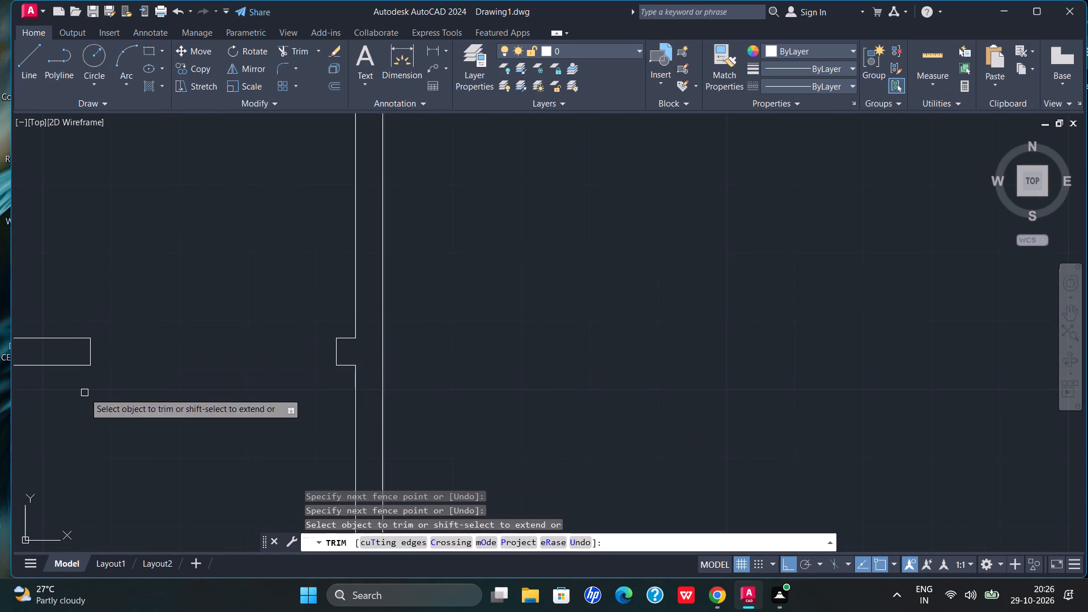
scroll(104, 397, "down", 4)
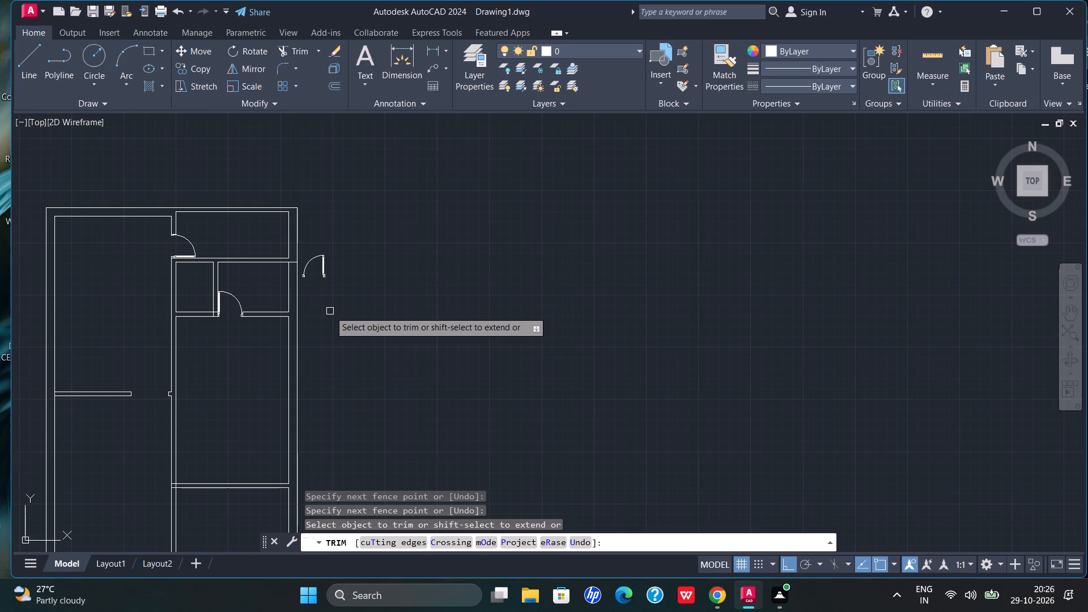
scroll(313, 267, "up", 3)
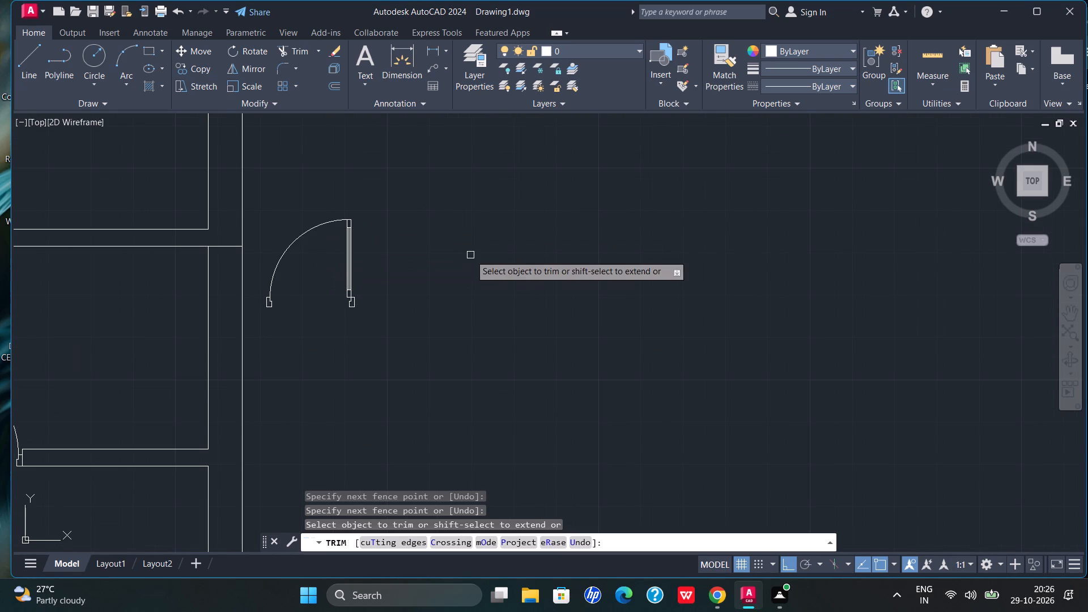
key("Escape")
key("Escape")
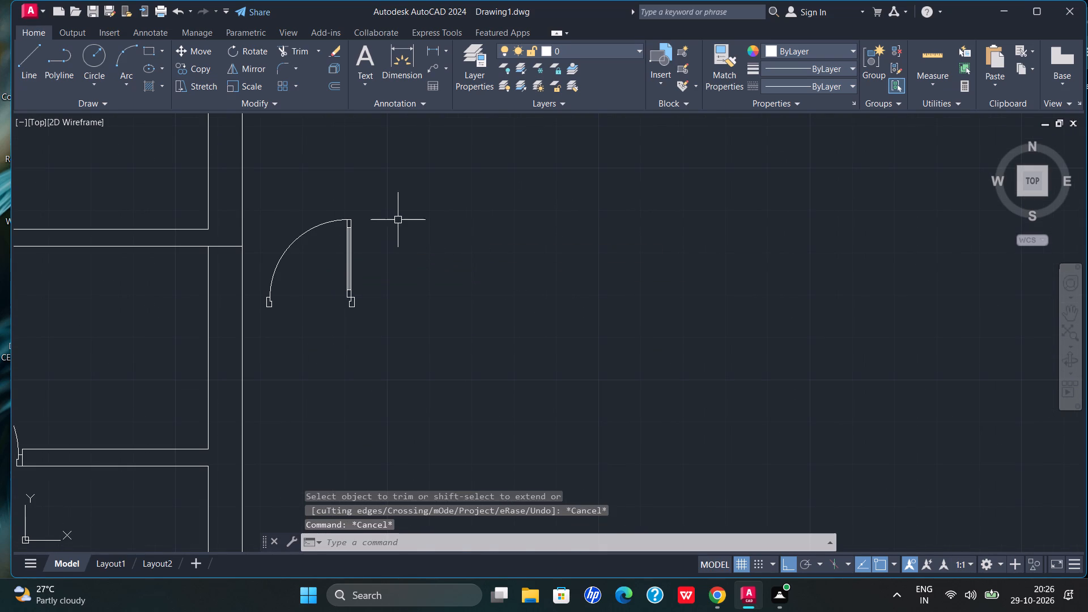
Copy the spare door block outside the plan and paste it just above the 3' opening in the left rooms' partition.
left_click_drag(399, 220, 353, 338)
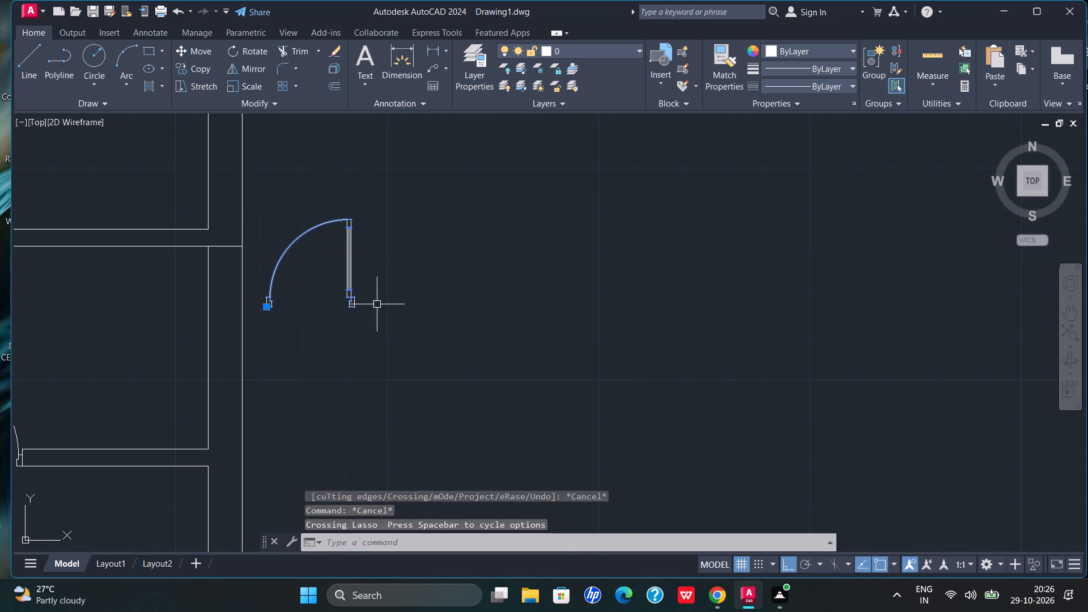
key("ctrl+c")
scroll(431, 279, "down", 5)
scroll(417, 308, "up", 1)
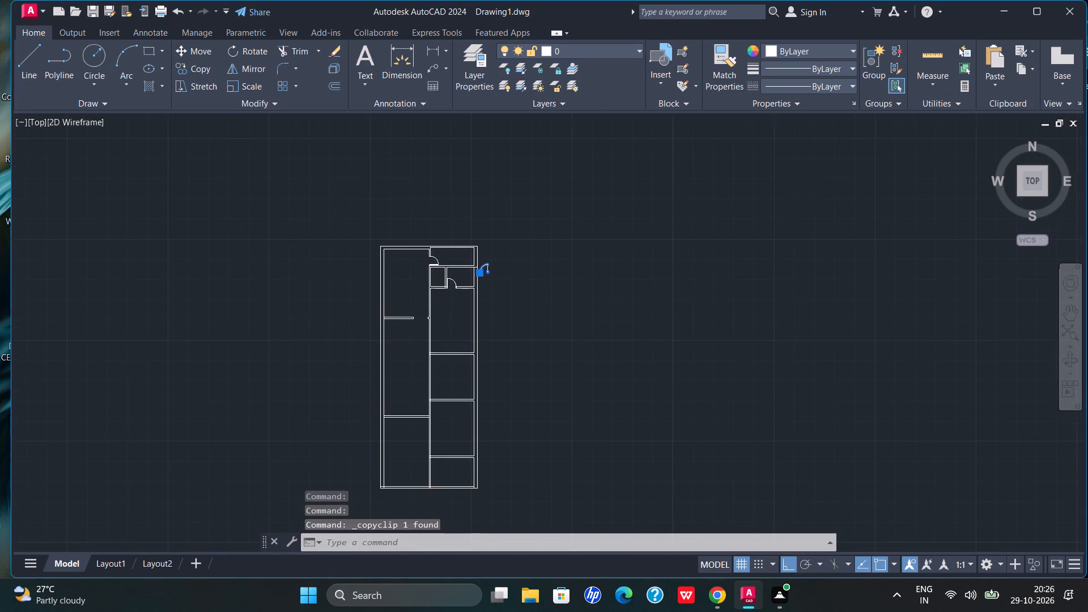
scroll(417, 308, "up", 4)
key("ctrl+v")
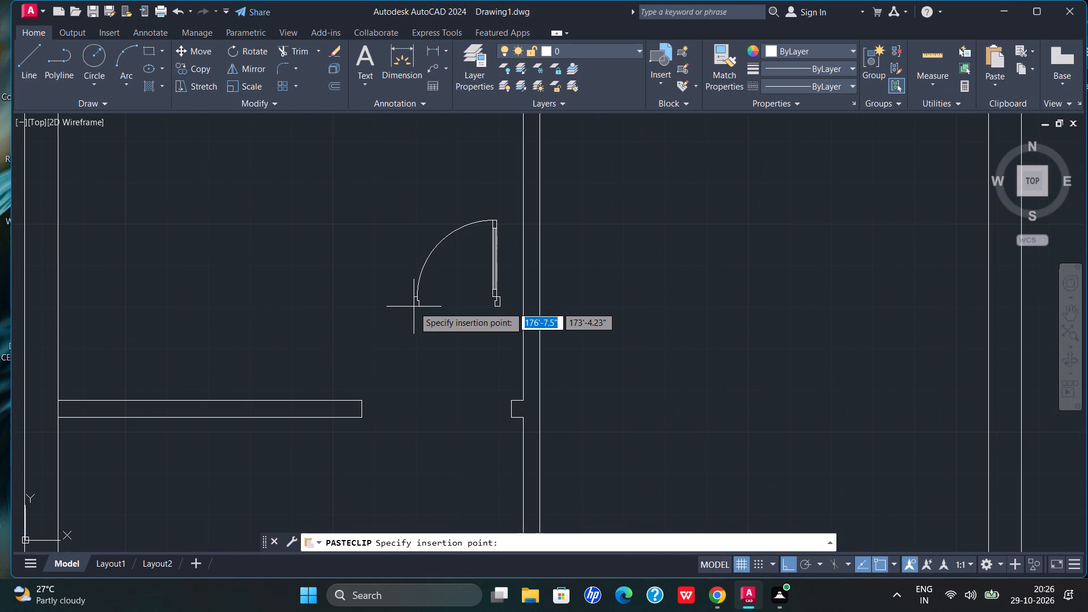
left_click(350, 319)
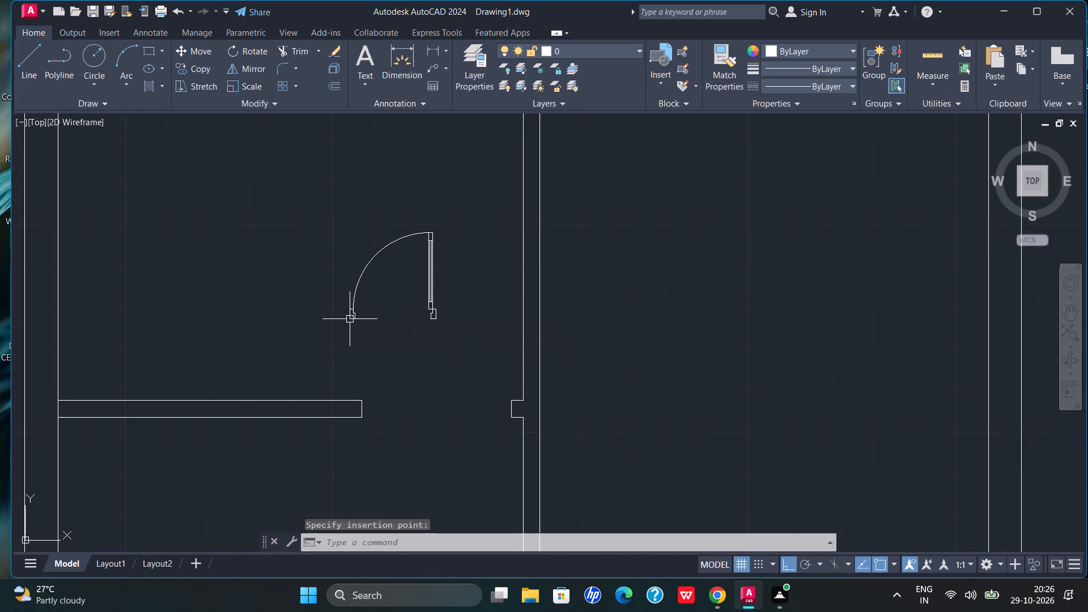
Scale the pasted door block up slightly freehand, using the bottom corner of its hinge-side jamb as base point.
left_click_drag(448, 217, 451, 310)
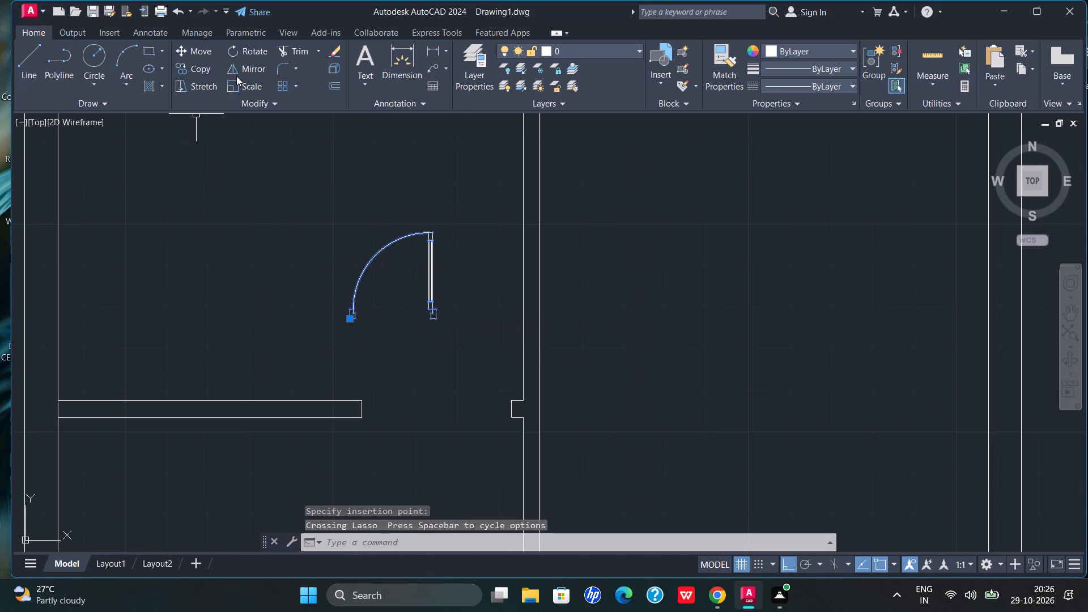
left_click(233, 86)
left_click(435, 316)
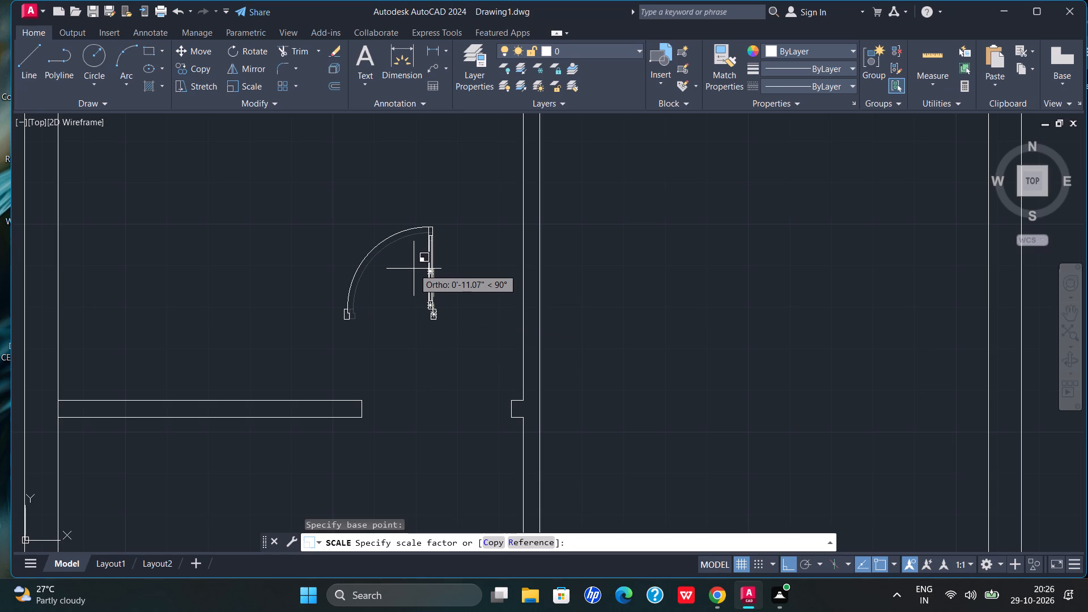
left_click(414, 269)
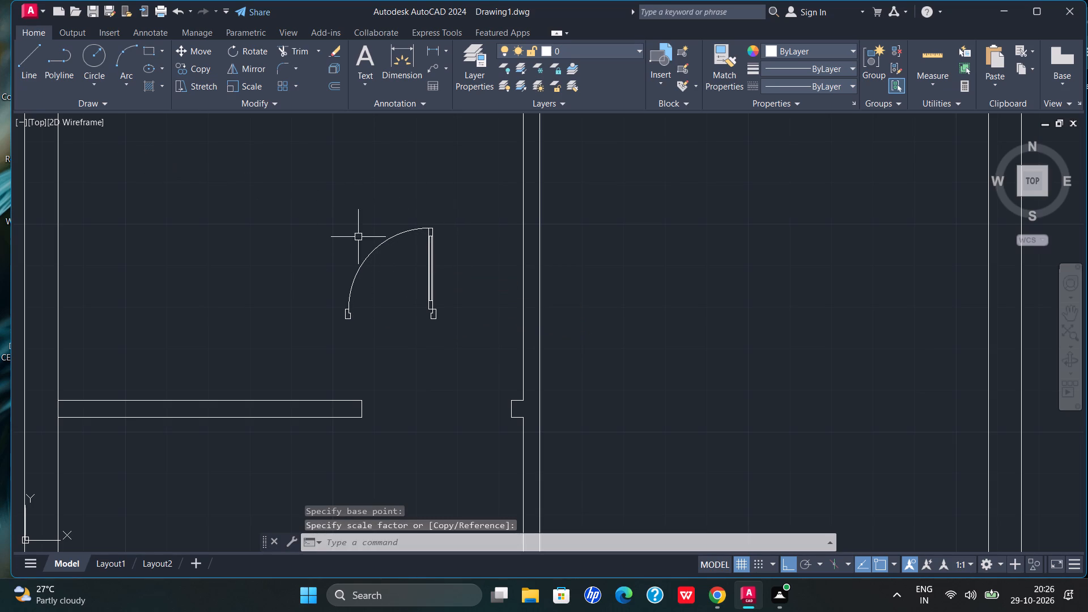
Align the pasted door block's two bottom jamb corners to the lower corners of the 3' opening, scaling it to fit.
left_click_drag(457, 220, 457, 333)
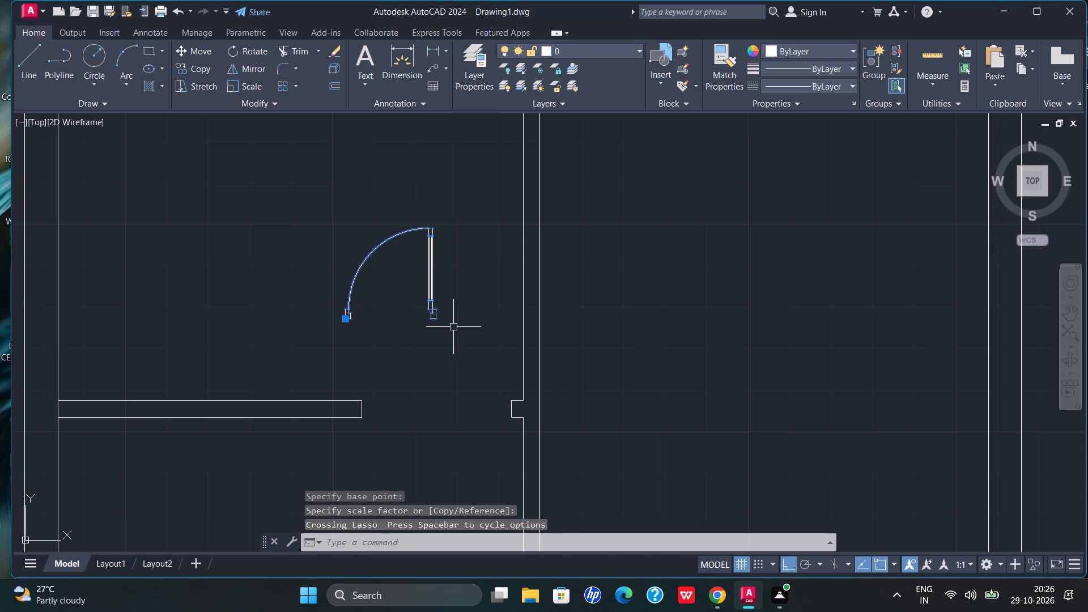
type("al")
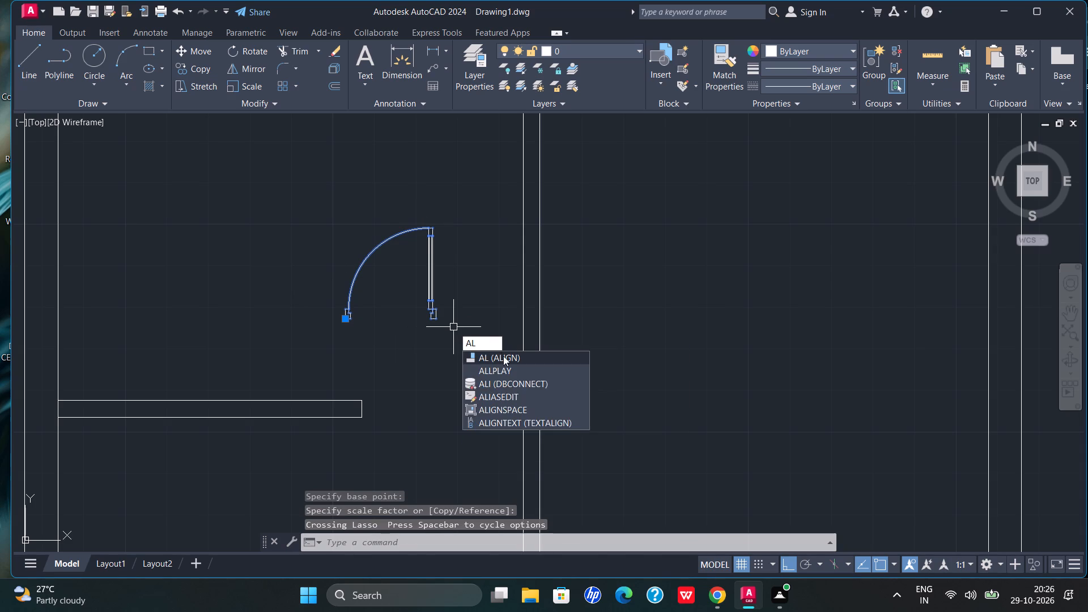
left_click(503, 356)
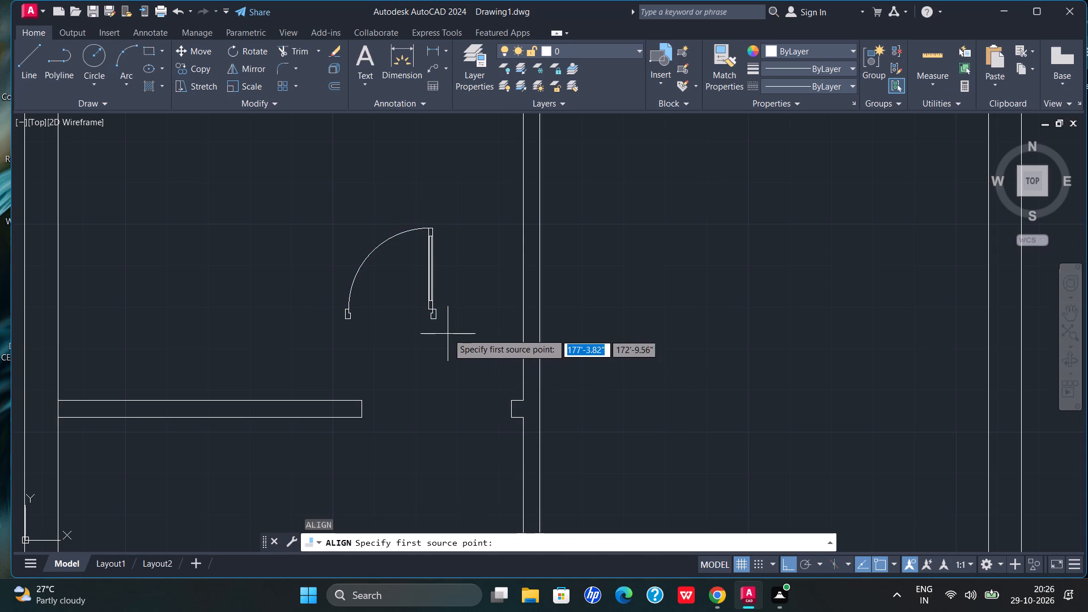
left_click(441, 318)
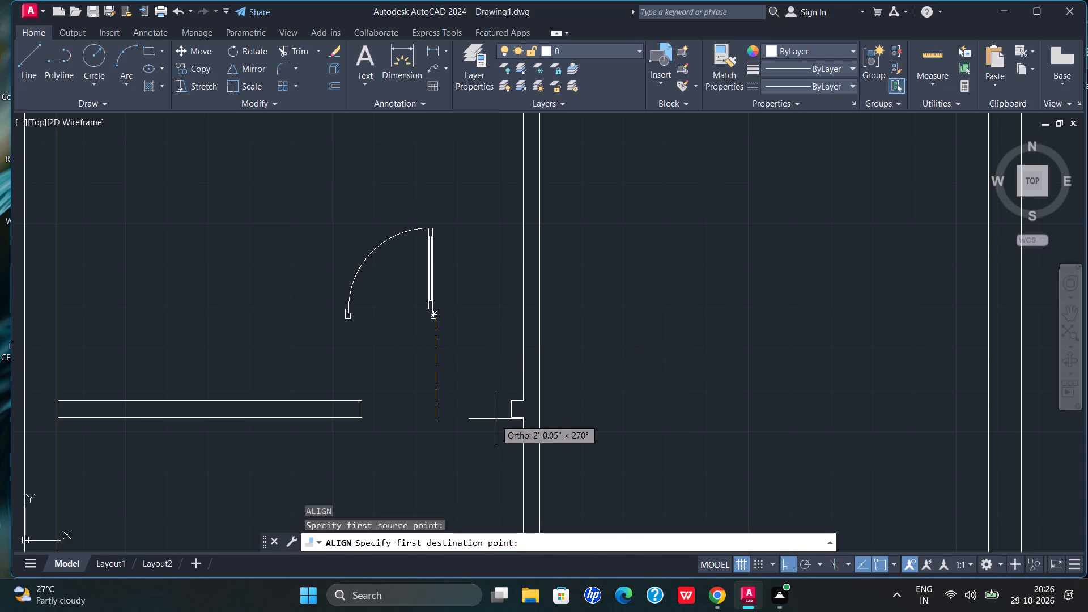
key("F8")
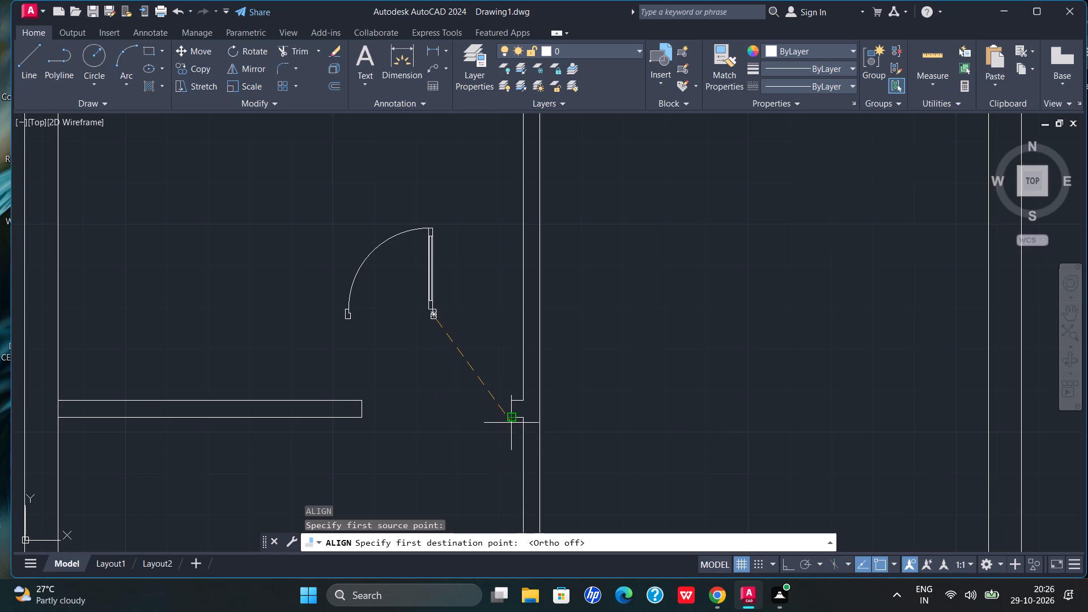
left_click(512, 420)
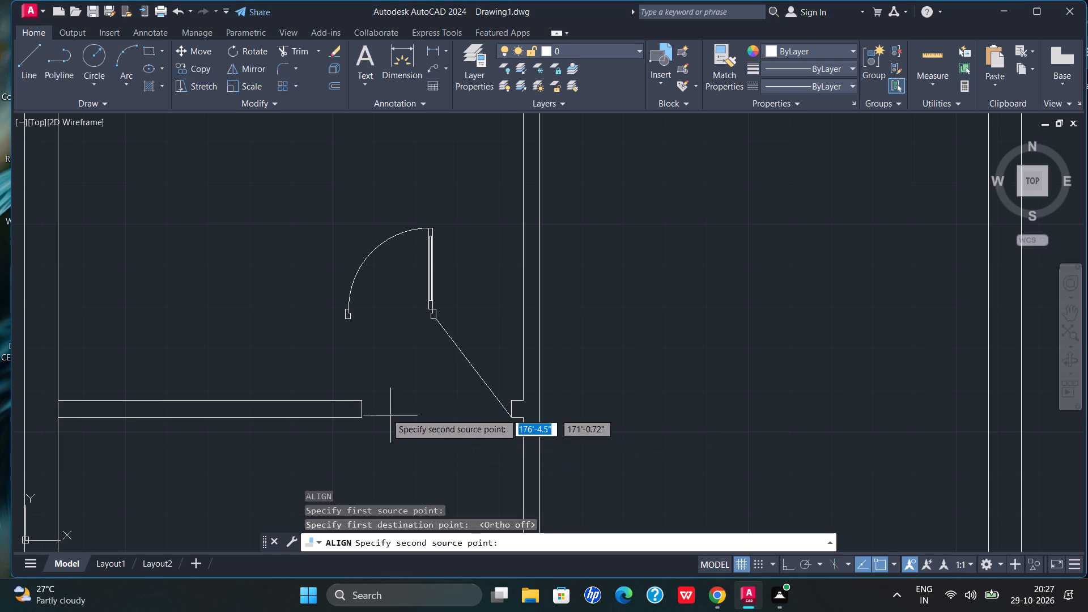
left_click(342, 323)
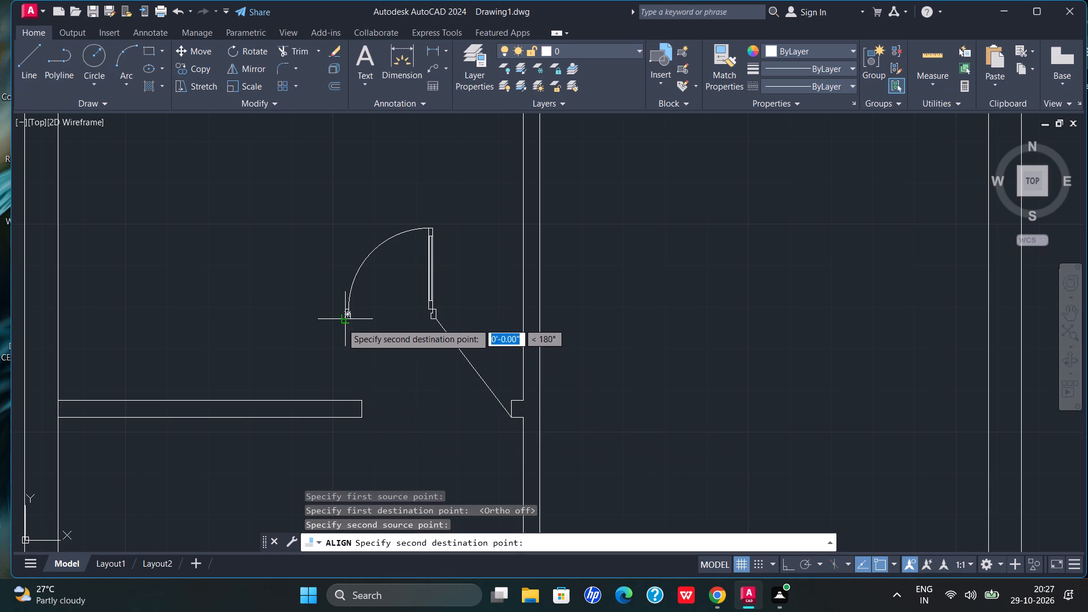
left_click(363, 418)
key("Return")
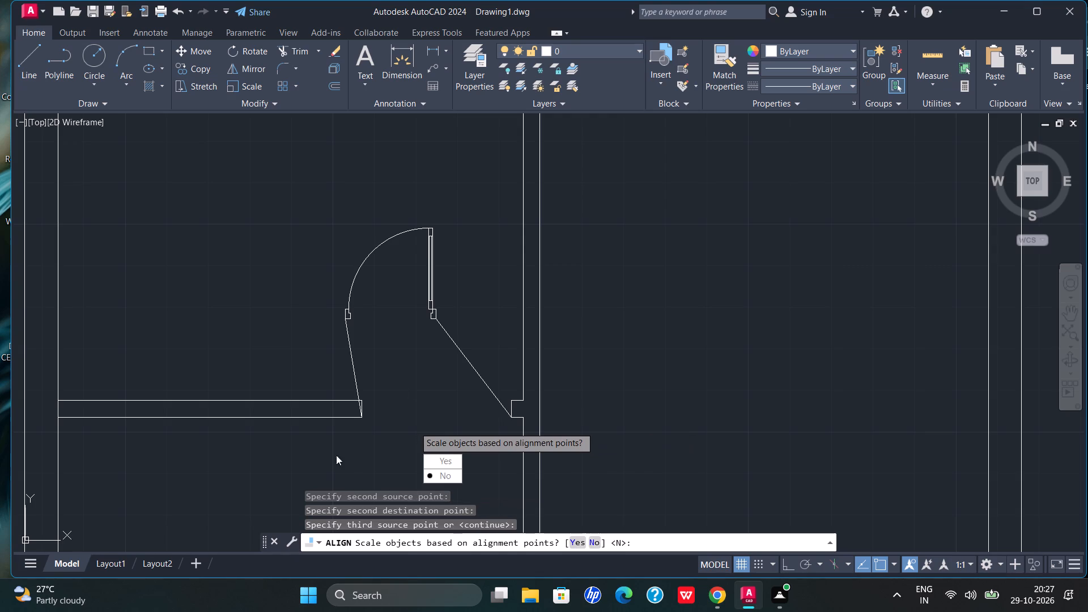
left_click_drag(436, 464, 414, 427)
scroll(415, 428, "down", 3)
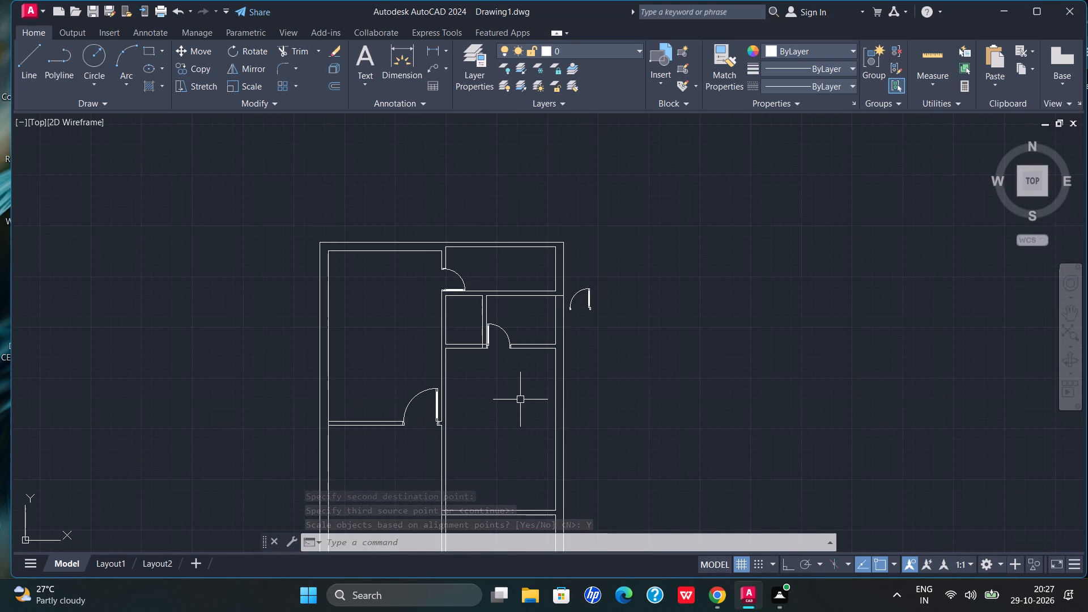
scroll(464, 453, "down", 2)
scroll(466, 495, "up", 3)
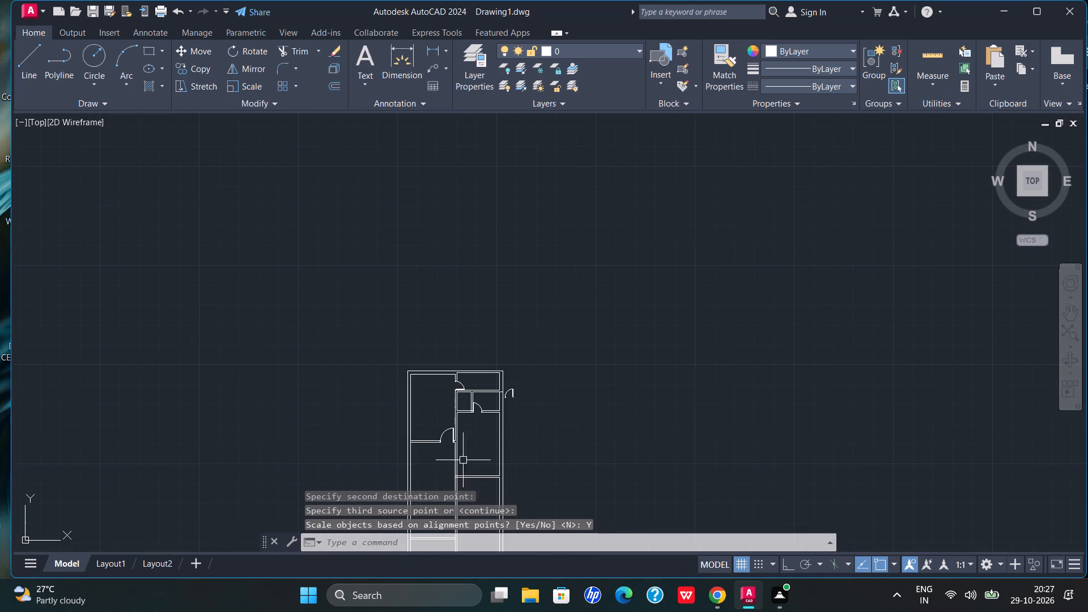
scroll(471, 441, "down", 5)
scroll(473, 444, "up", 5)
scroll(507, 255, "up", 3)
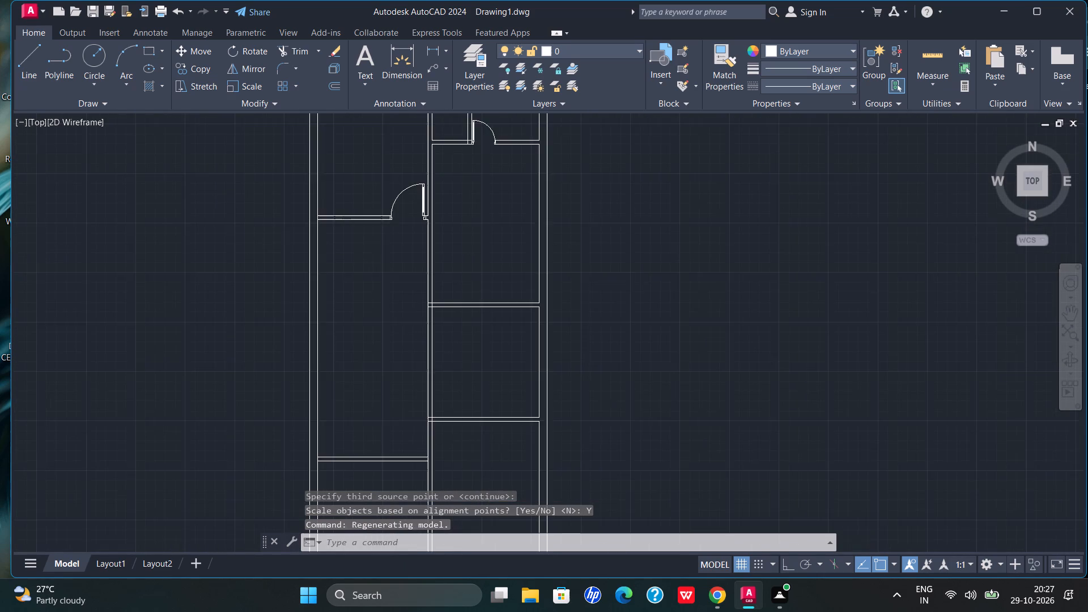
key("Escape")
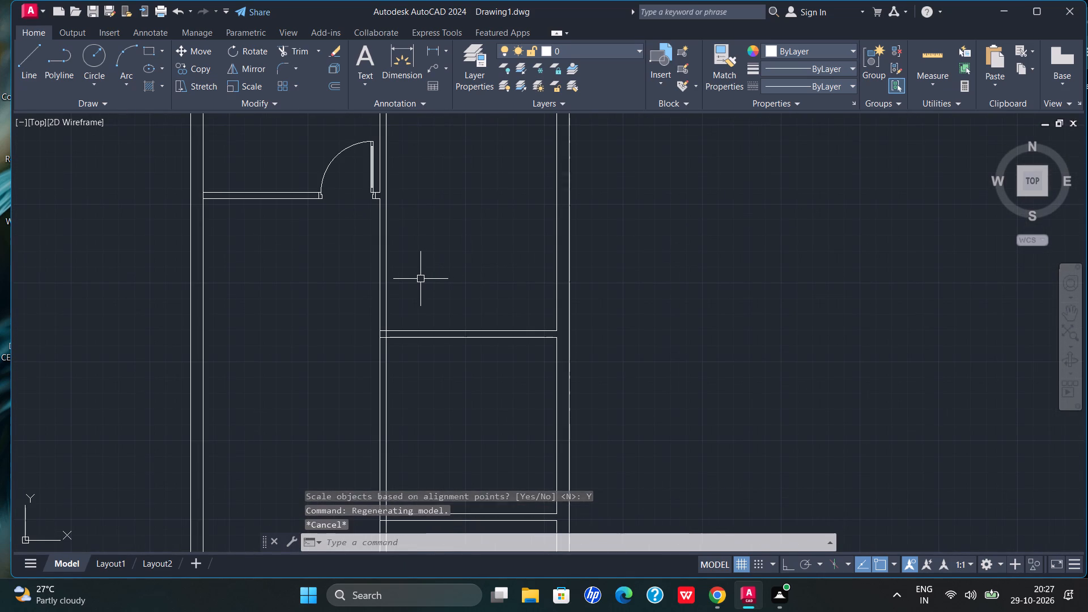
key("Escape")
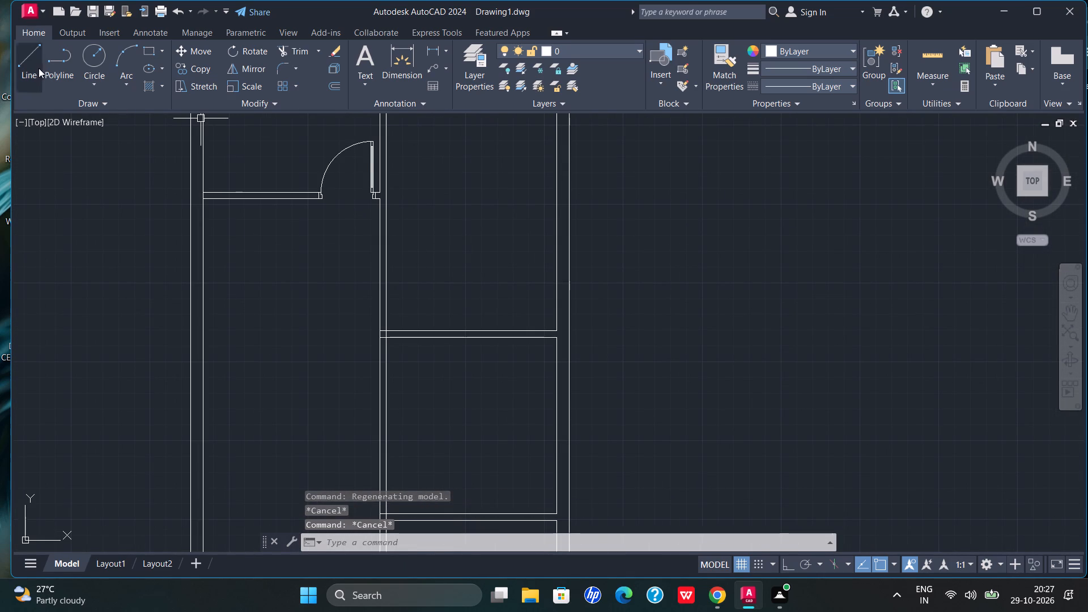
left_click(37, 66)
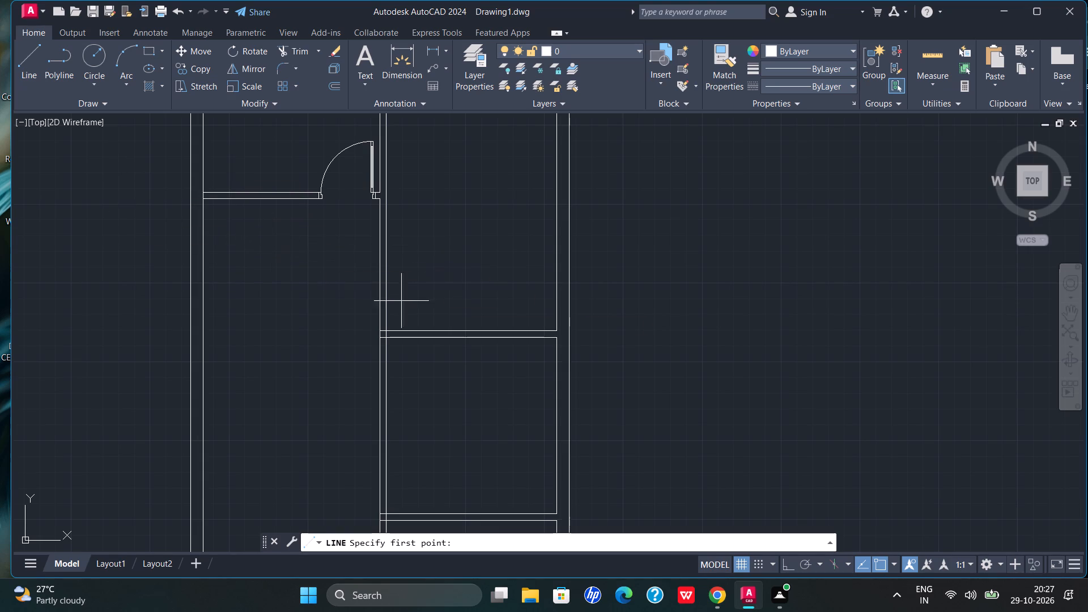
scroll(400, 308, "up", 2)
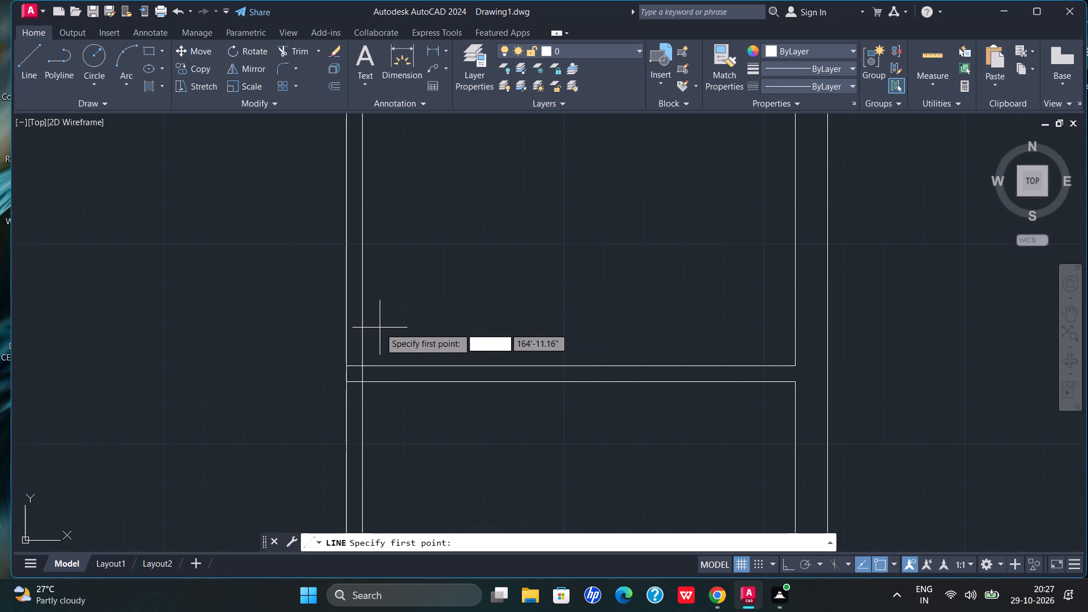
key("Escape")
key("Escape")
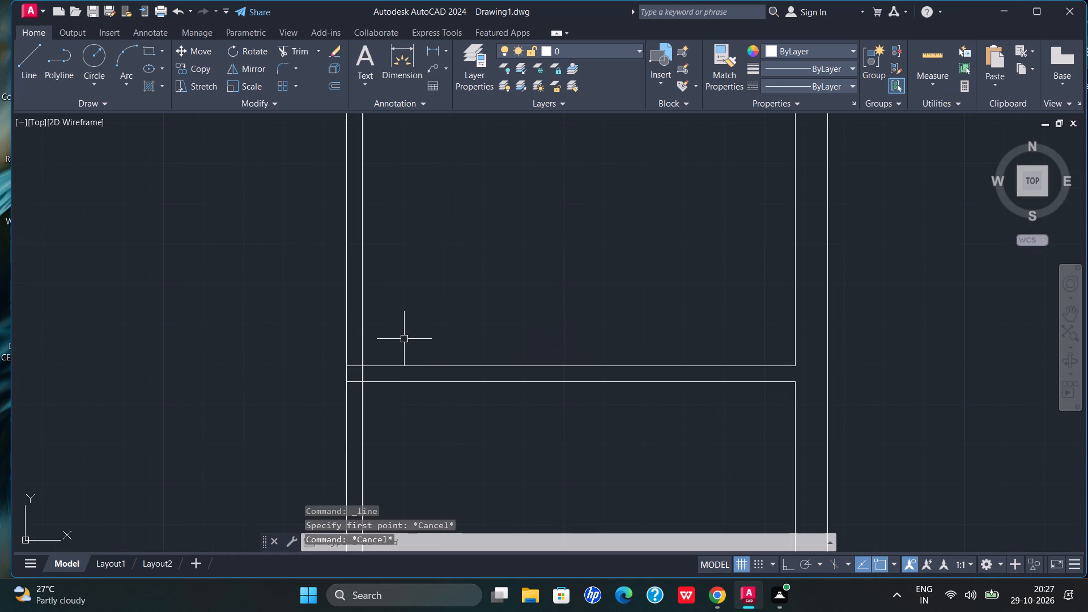
Offset the upper line of the partition below the right-hand room next to the central wall 3' upward.
type("of")
key("Return")
key("Return")
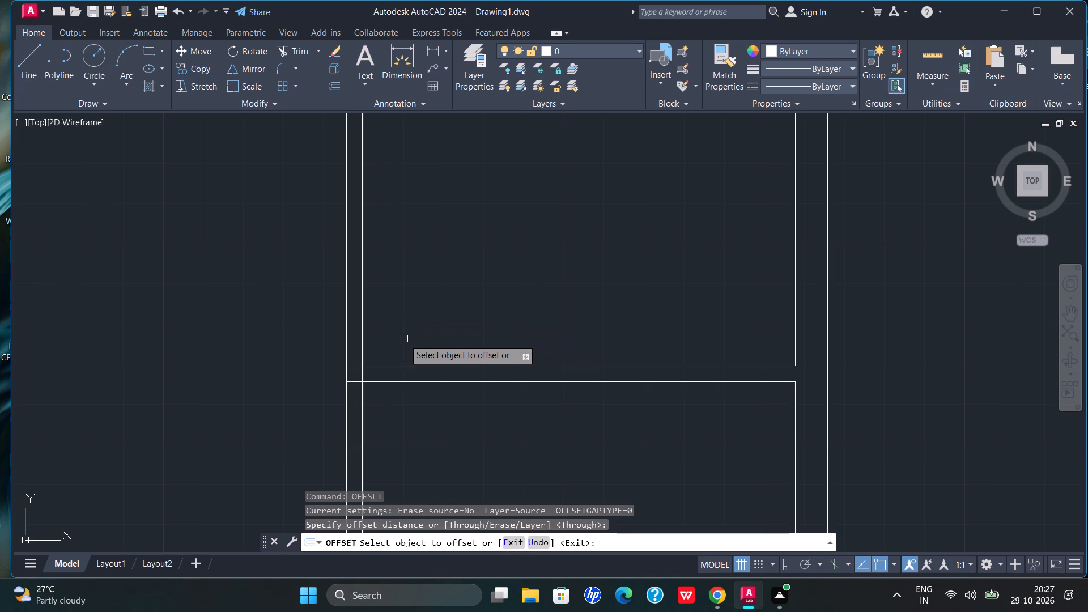
scroll(354, 354, "up", 2)
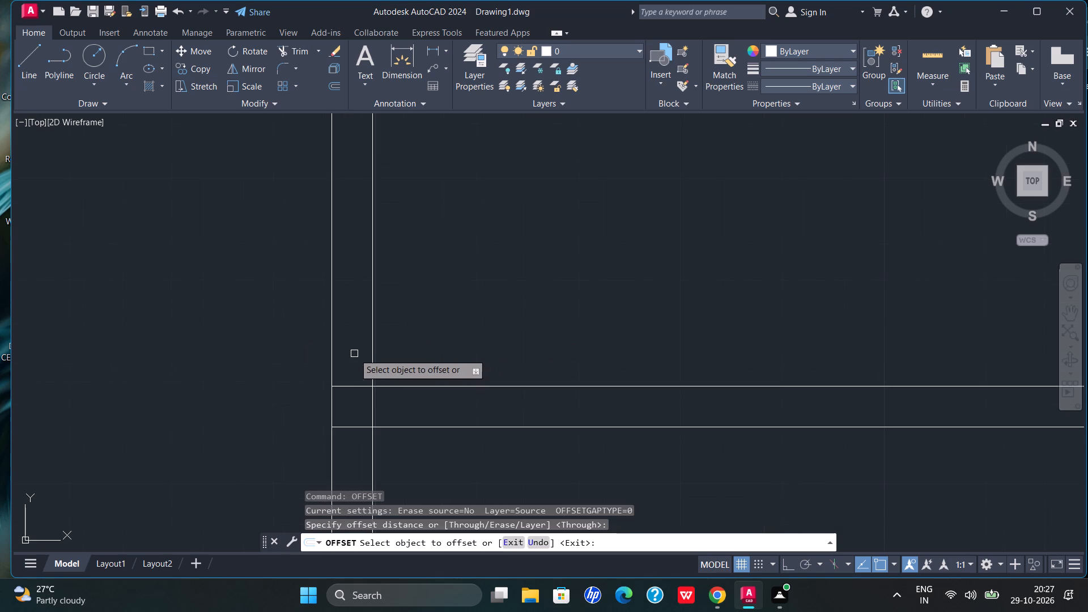
left_click(358, 388)
scroll(359, 309, "down", 2)
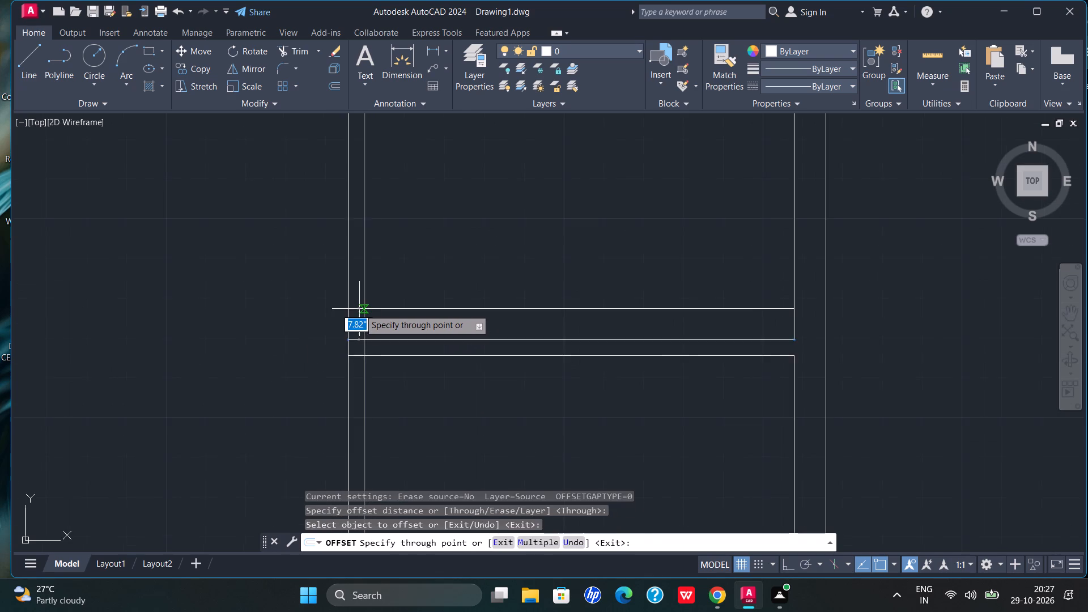
scroll(359, 309, "down", 2)
key("3")
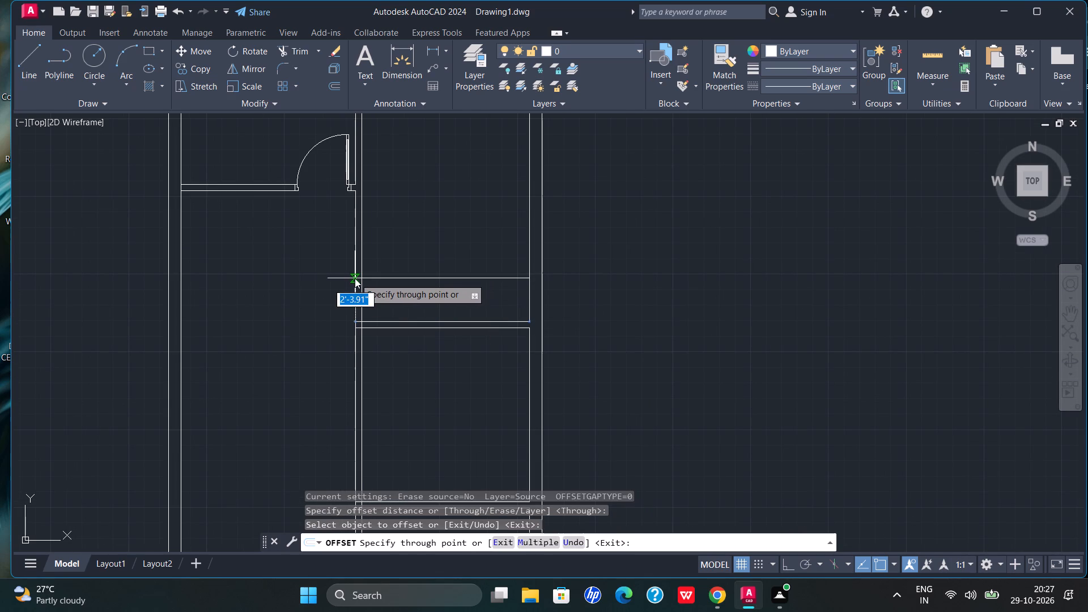
key("apostrophe")
key("Return")
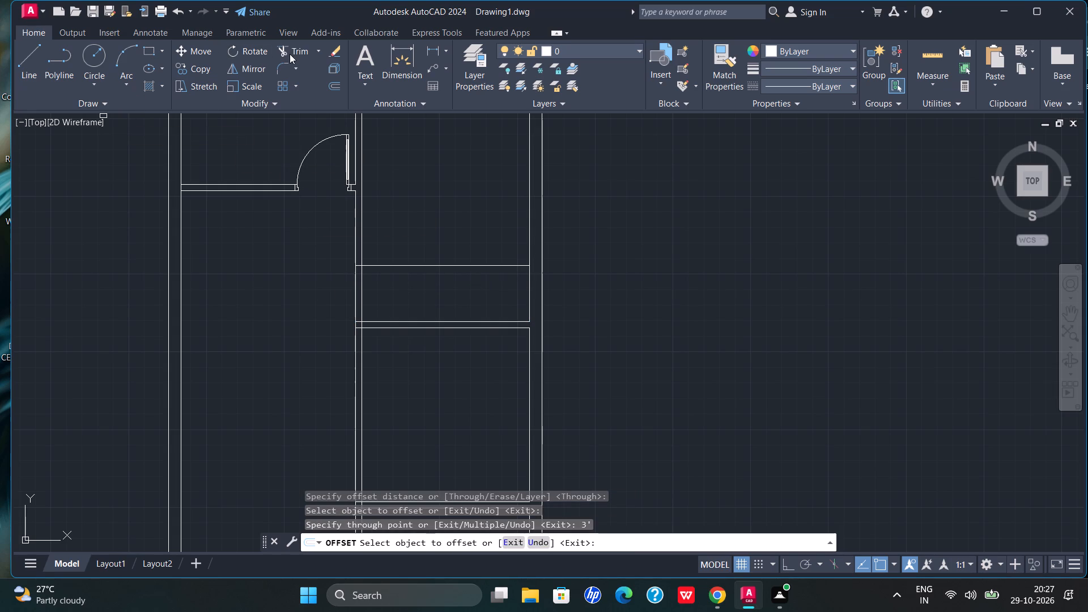
Trim the offset line back to the central wall's thickness and remove both wall lines below it to open a 3' doorway.
left_click(290, 53)
left_click_drag(478, 245, 455, 279)
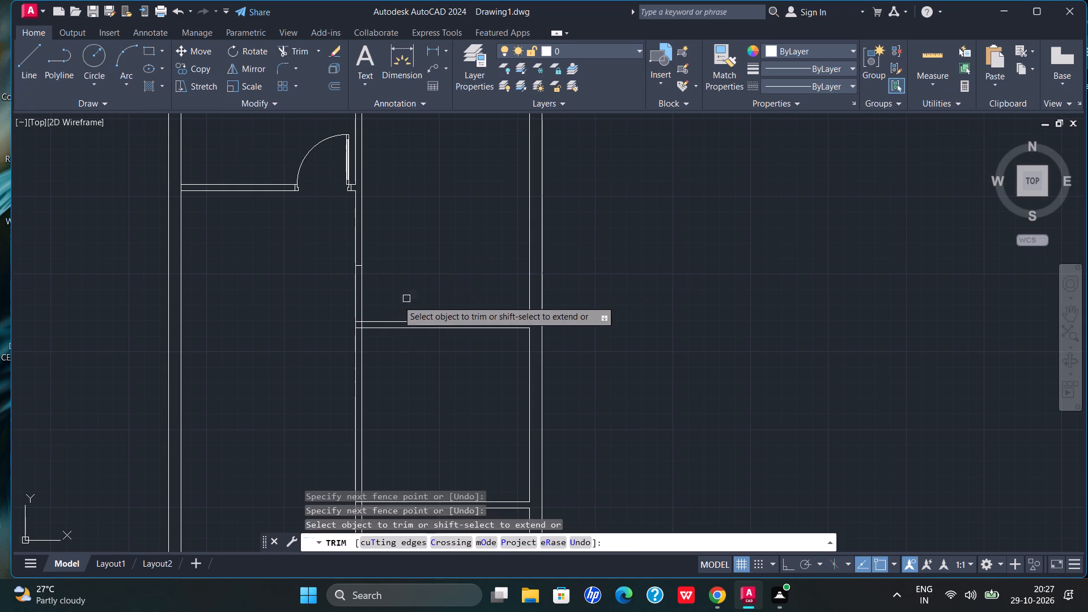
left_click_drag(386, 294, 334, 295)
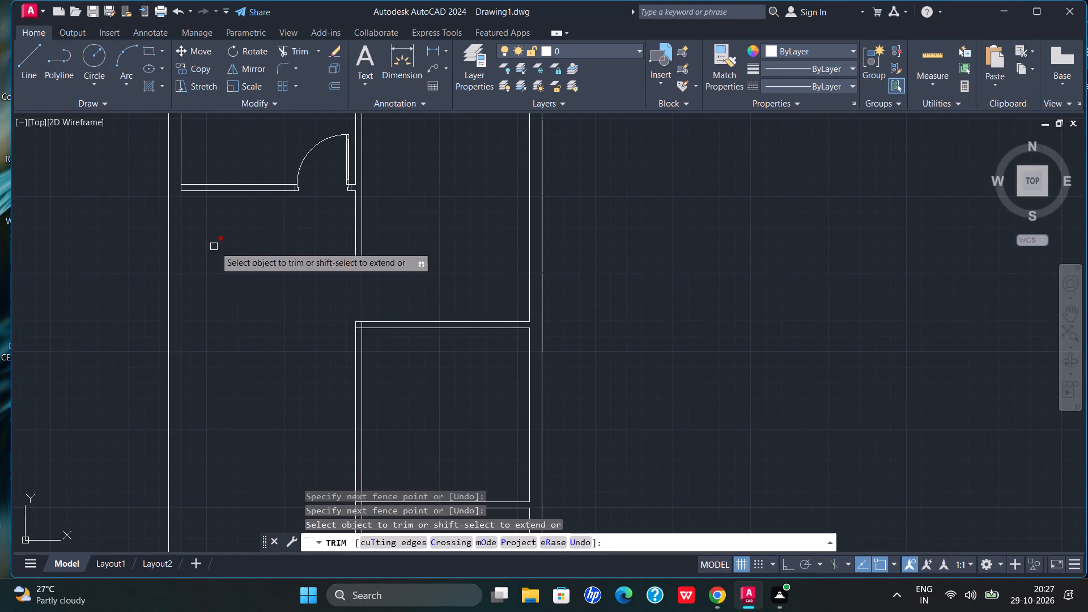
scroll(262, 286, "down", 2)
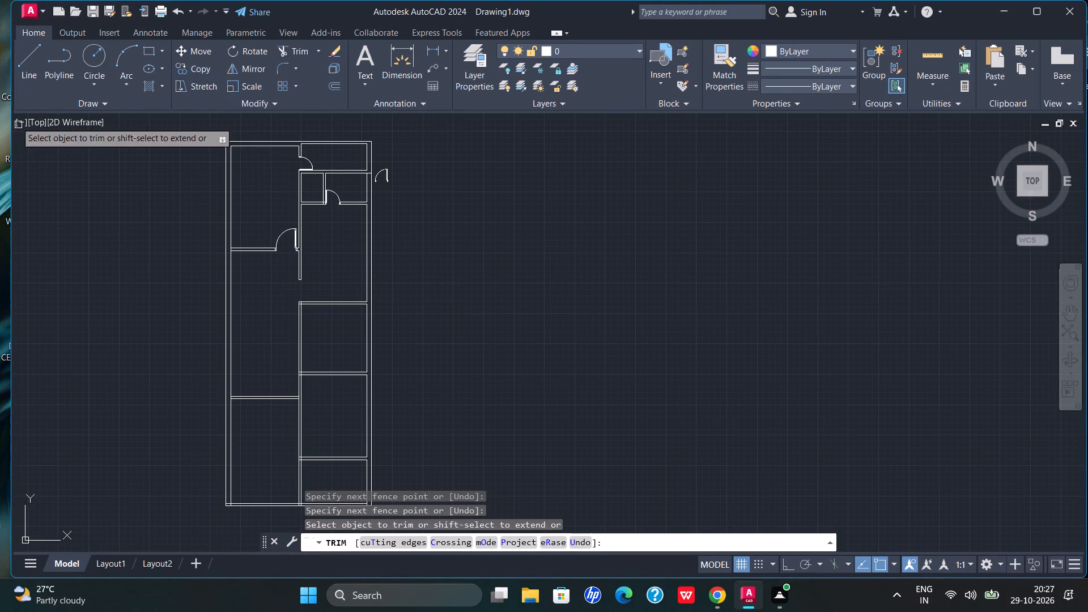
key("Escape")
key("Escape")
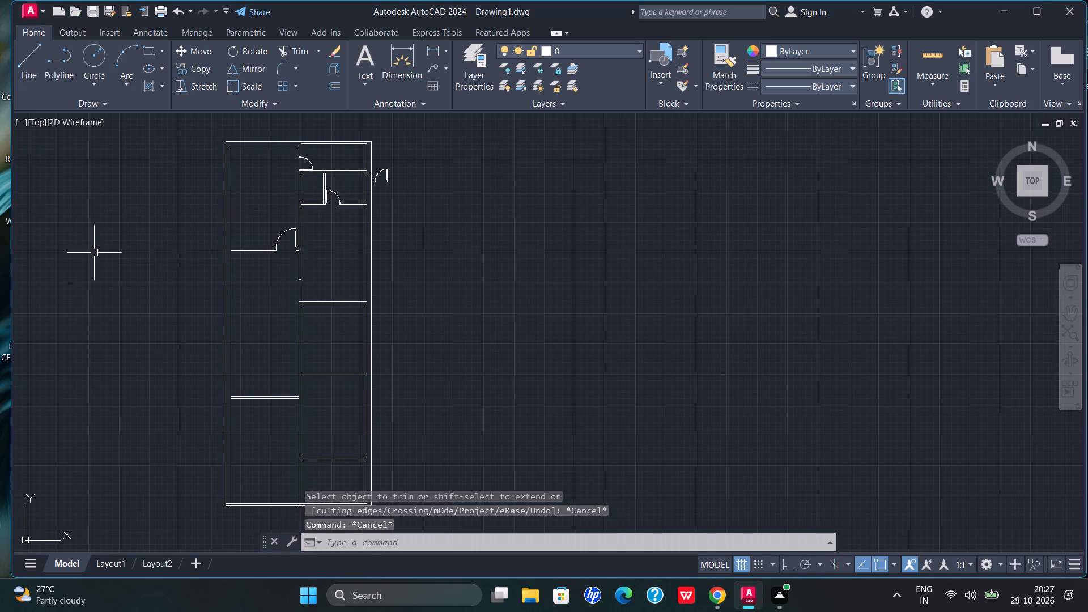
Copy the 3' door block at the left-hand room's partition and paste it left of the new central-wall doorway.
scroll(305, 232, "up", 4)
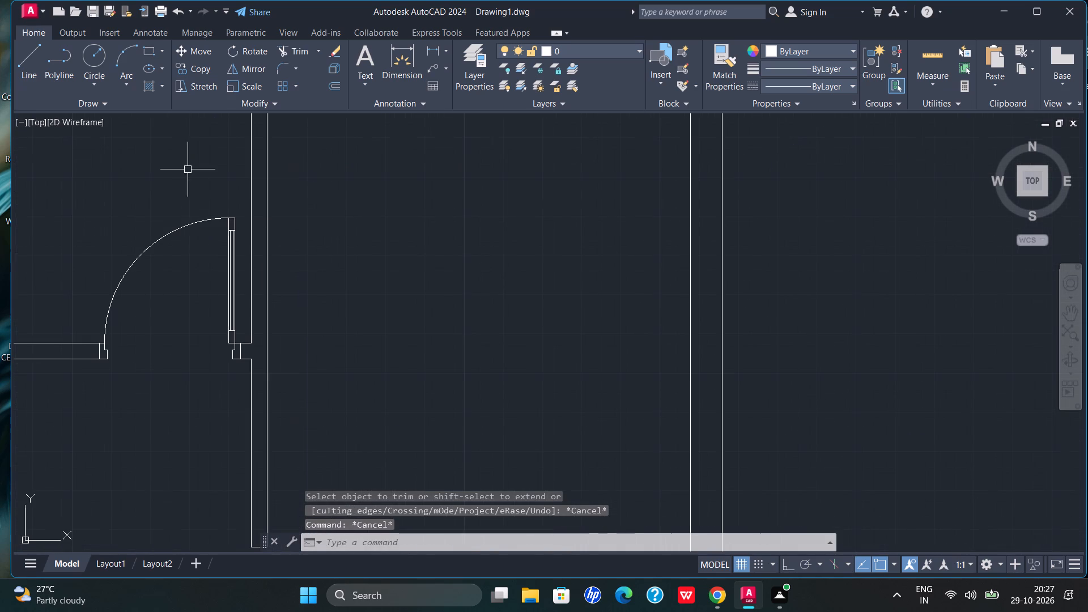
left_click_drag(188, 173, 239, 284)
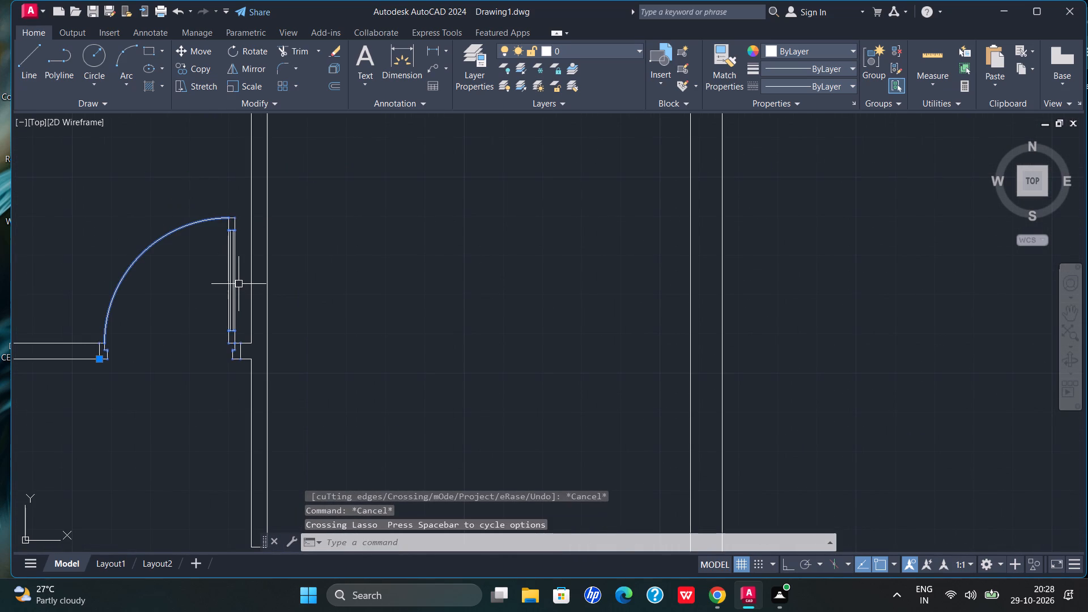
key("ctrl+c")
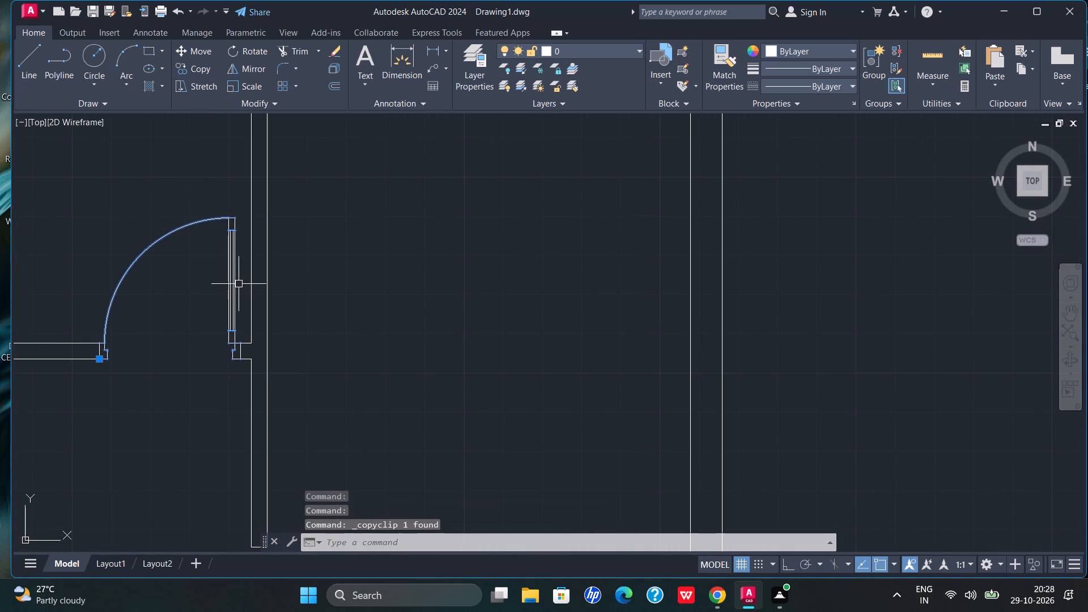
scroll(343, 230, "down", 2)
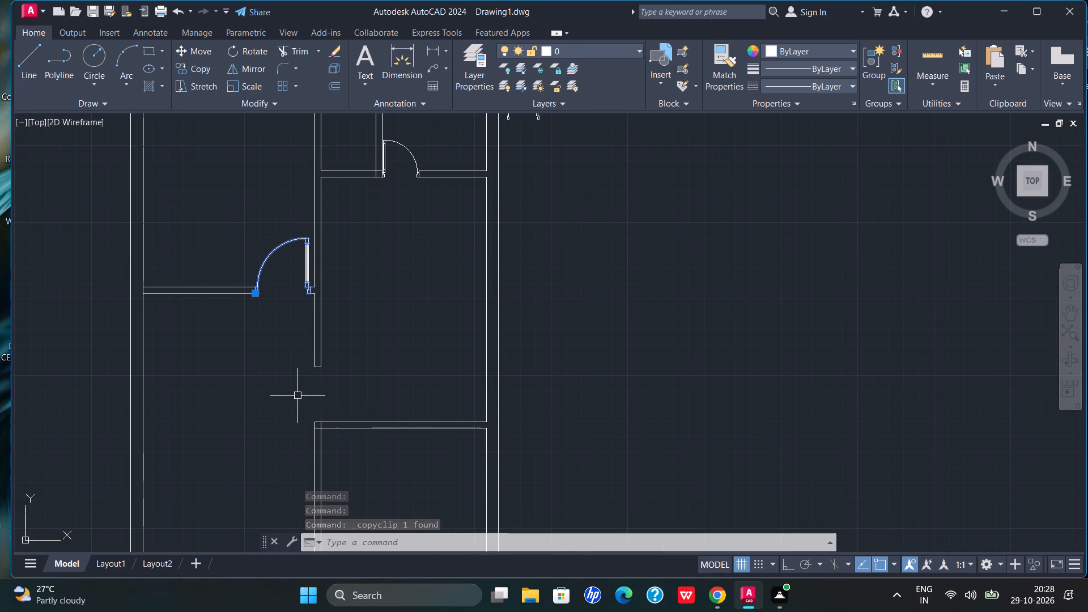
key("ctrl+v")
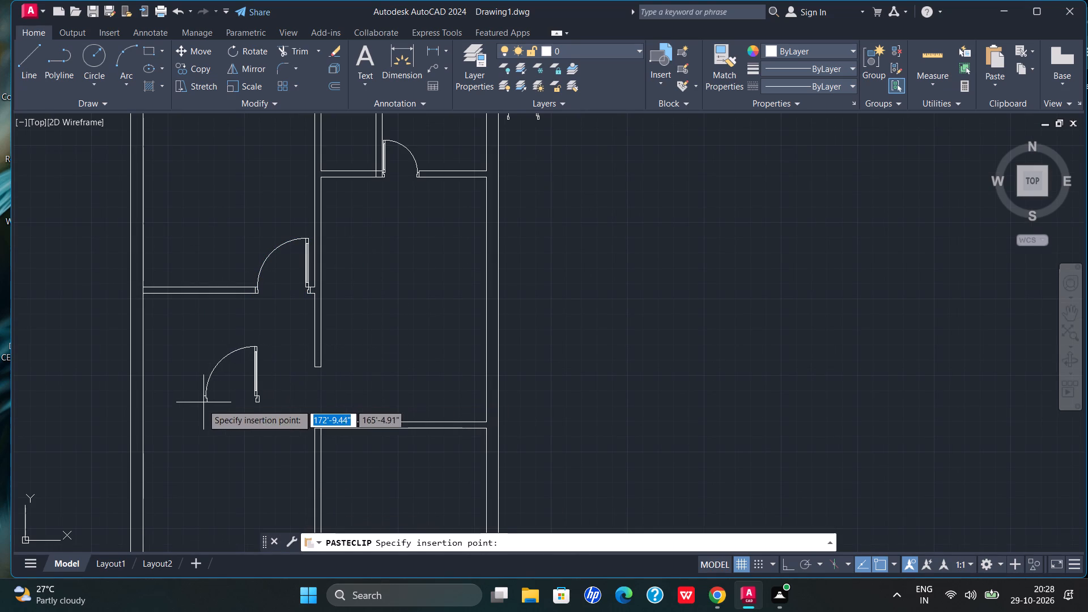
left_click(198, 415)
Rotate the pasted door block a quarter turn clockwise about the bottom corner of its hinge-side jamb.
left_click_drag(282, 360, 216, 430)
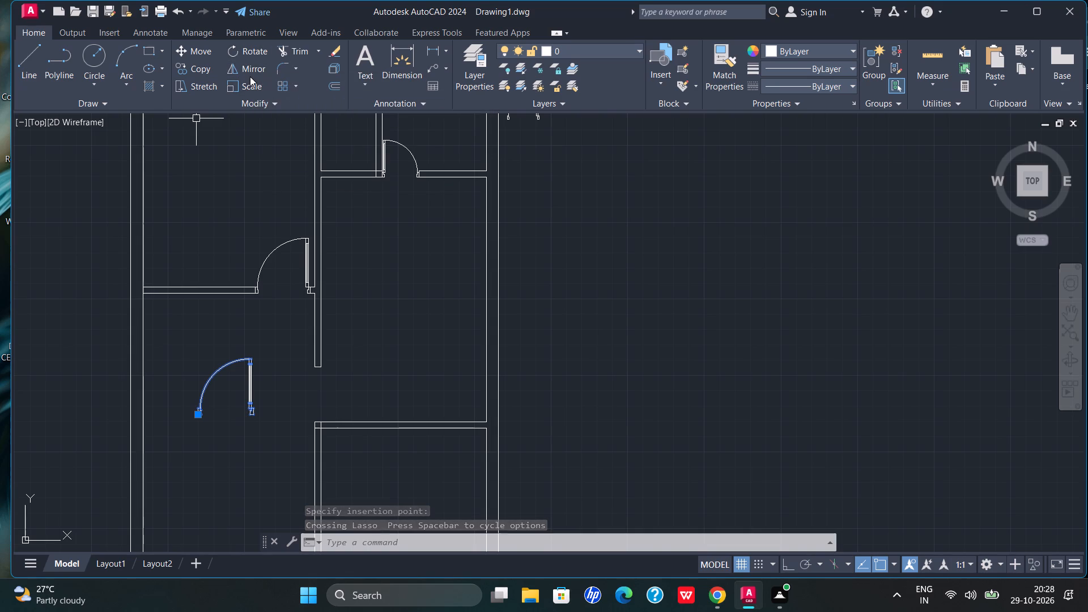
left_click(250, 56)
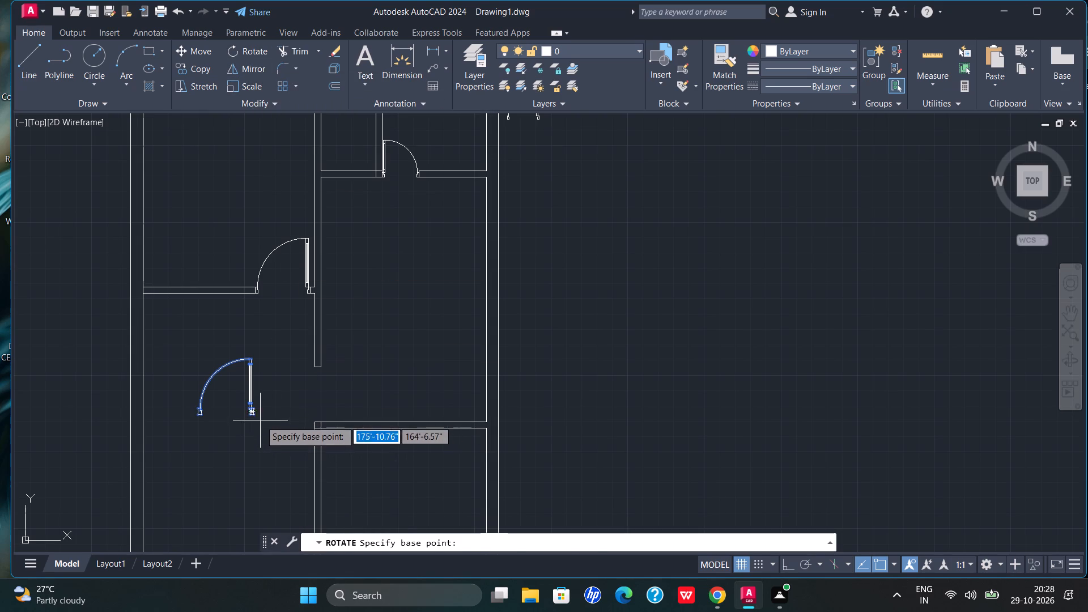
left_click(256, 413)
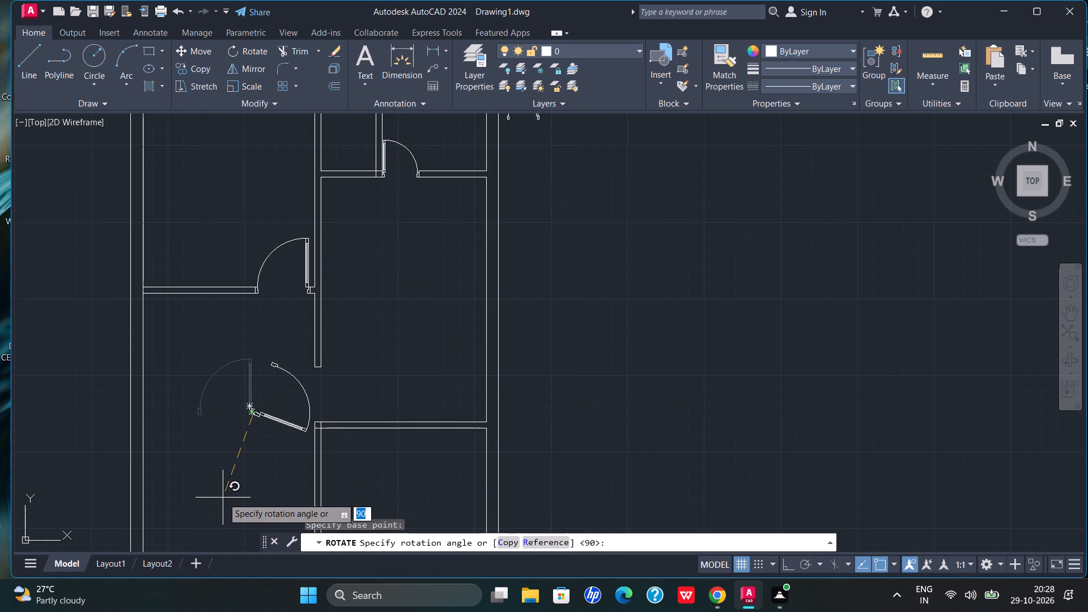
key("F8")
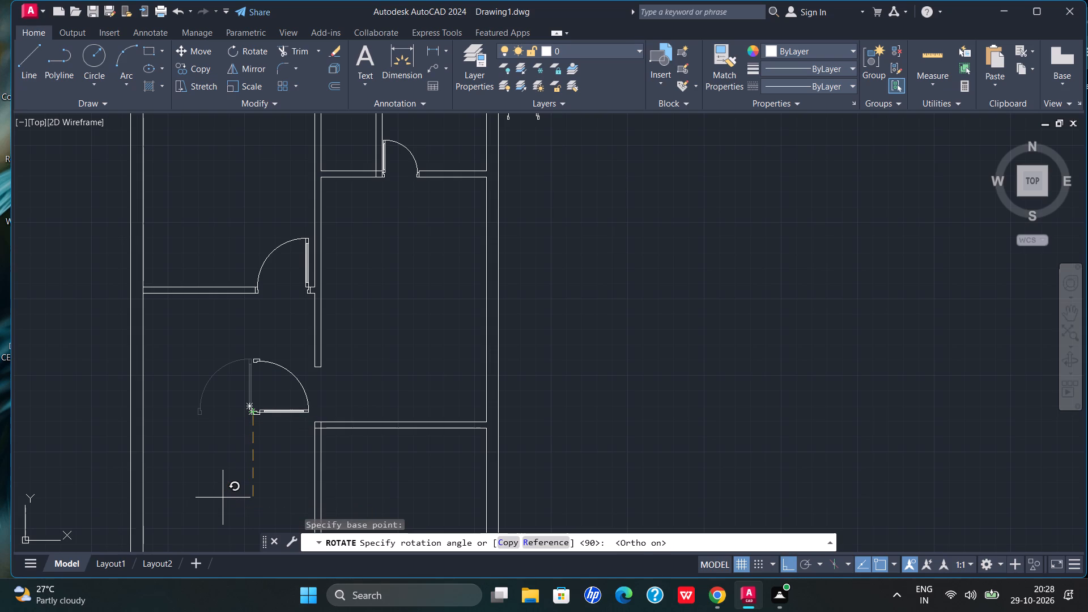
double_click(223, 498)
Align the rotated door block's two outer left jamb corners to the left corners of the 3' central-wall opening, scaling it to fit.
scroll(266, 409, "up", 2)
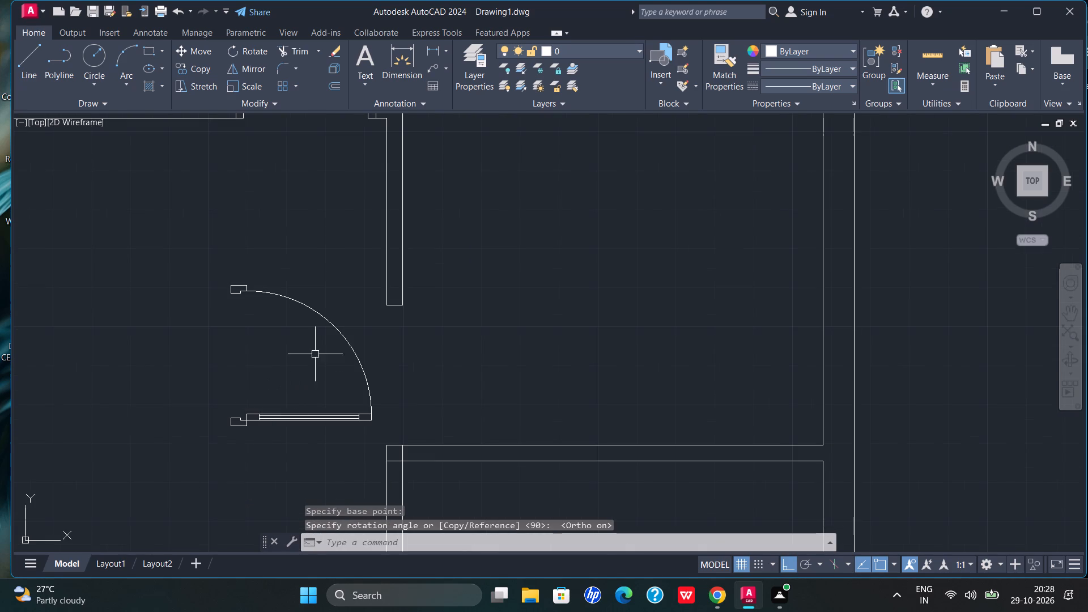
left_click_drag(314, 286, 194, 439)
left_click(203, 444)
left_click(210, 445)
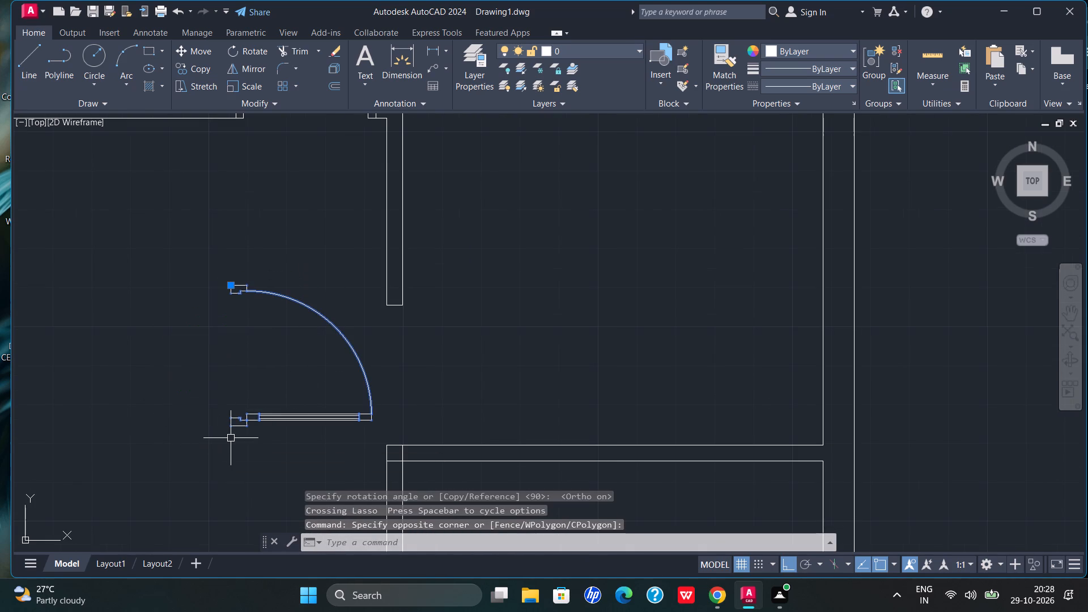
type("al")
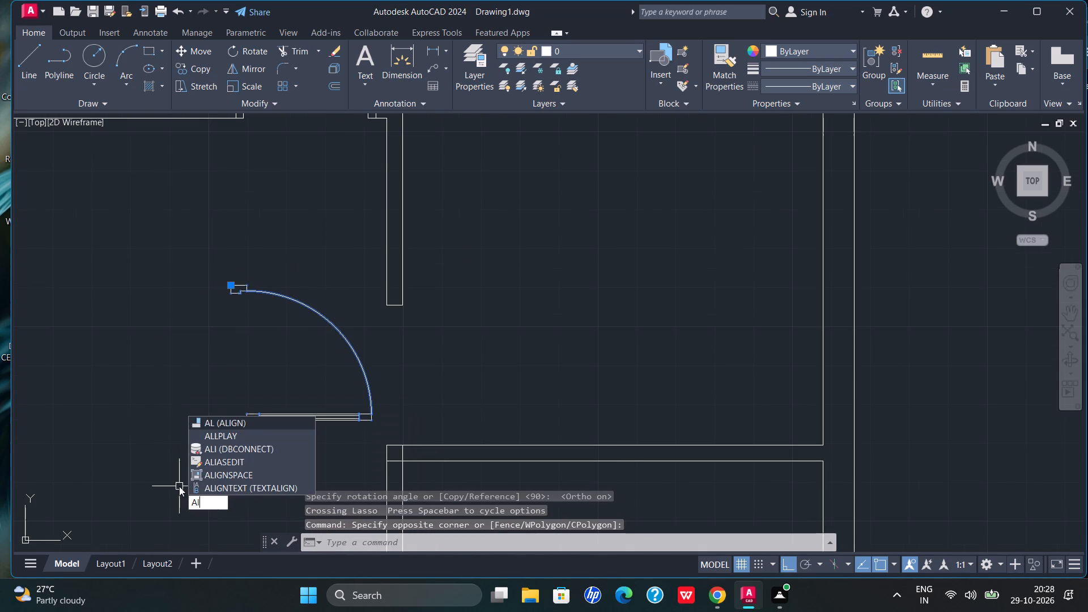
left_click(273, 426)
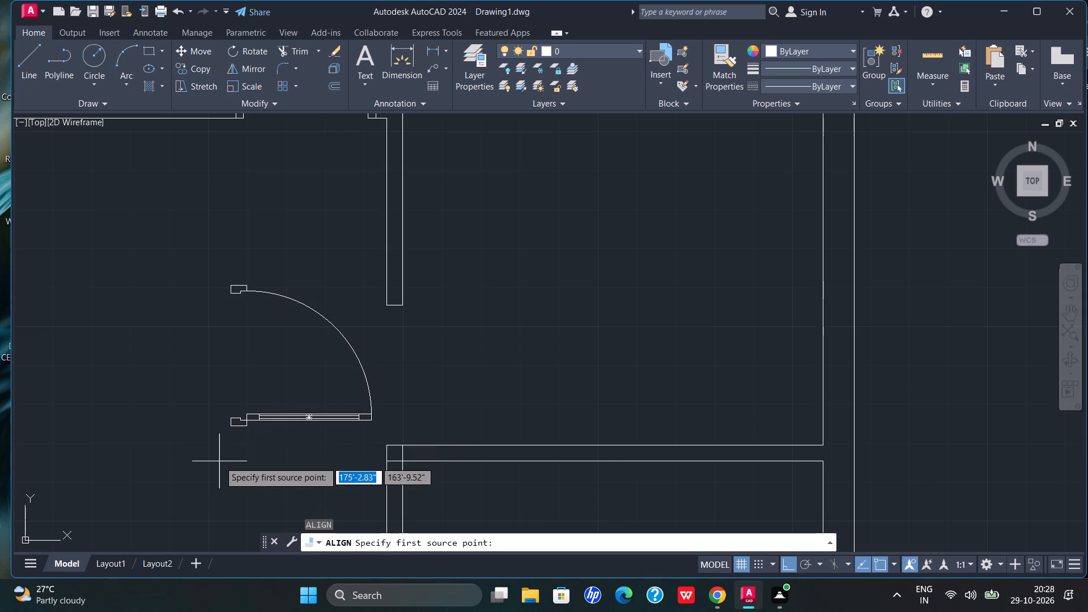
left_click(231, 430)
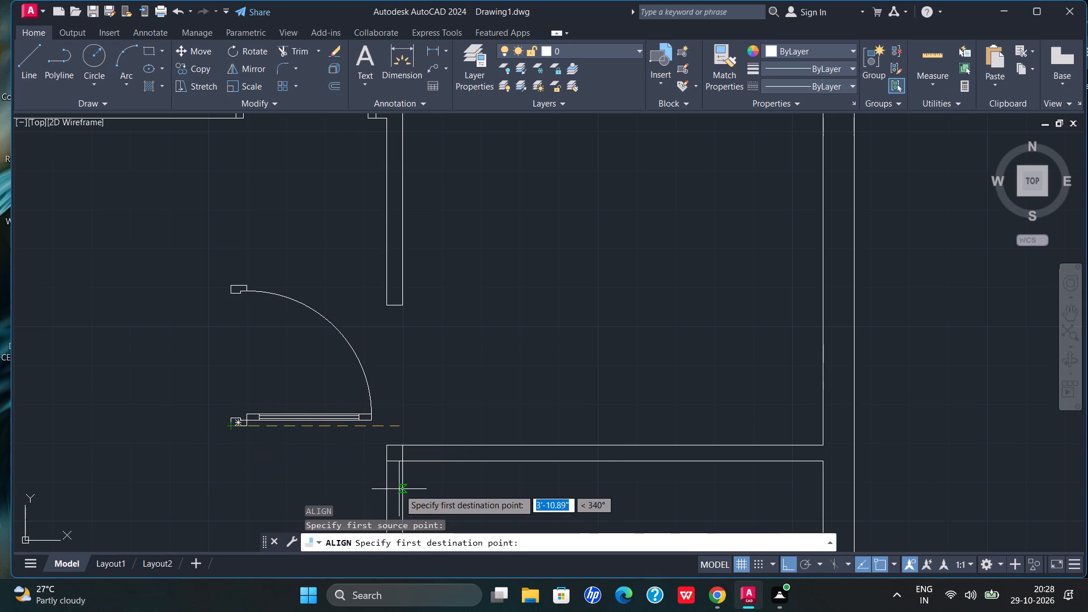
key("F8")
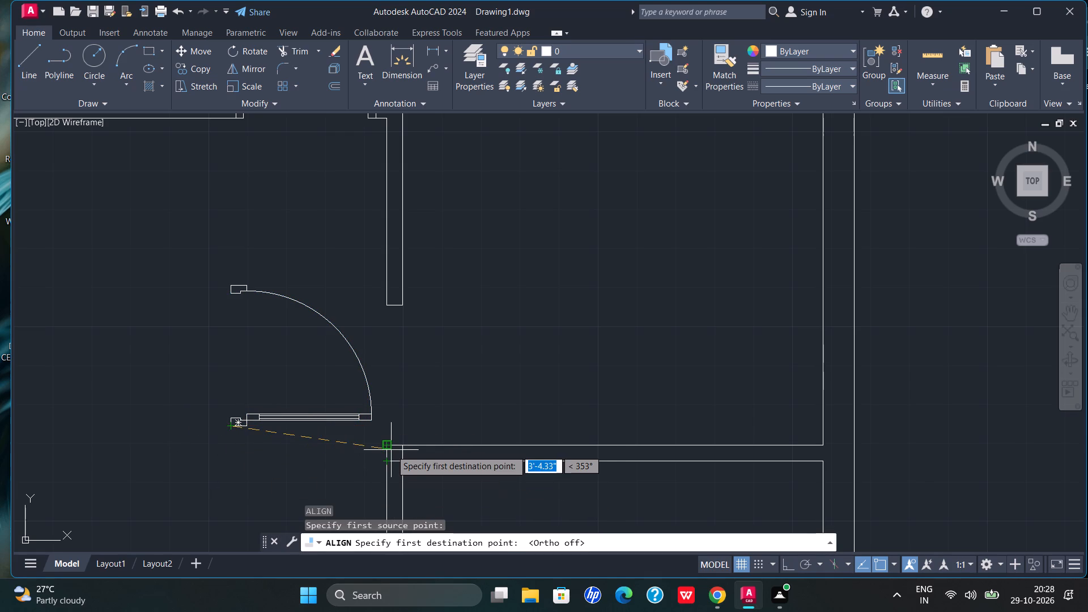
left_click(385, 449)
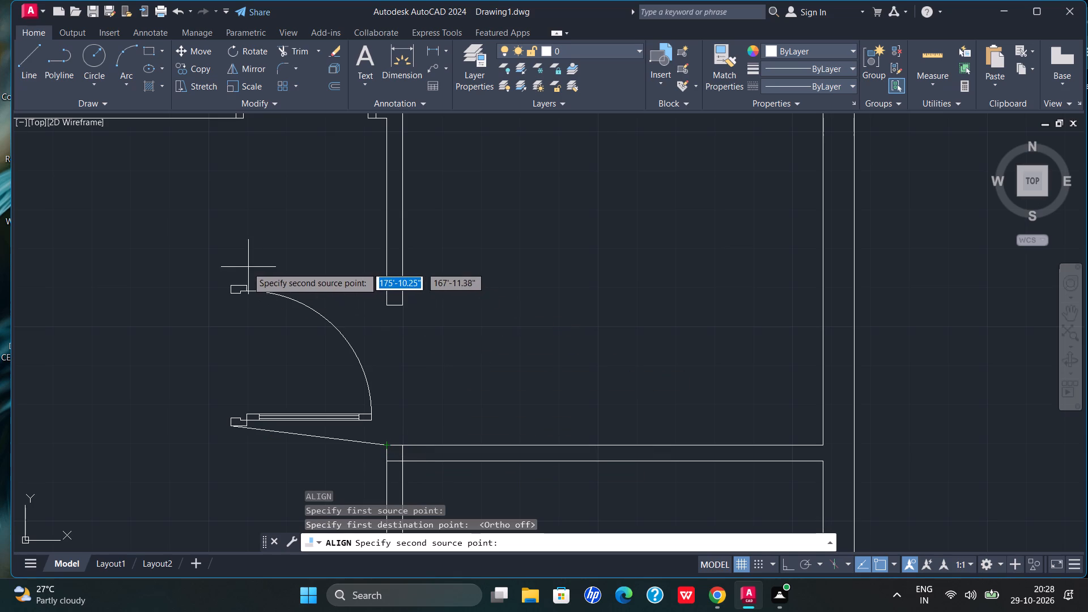
left_click(231, 282)
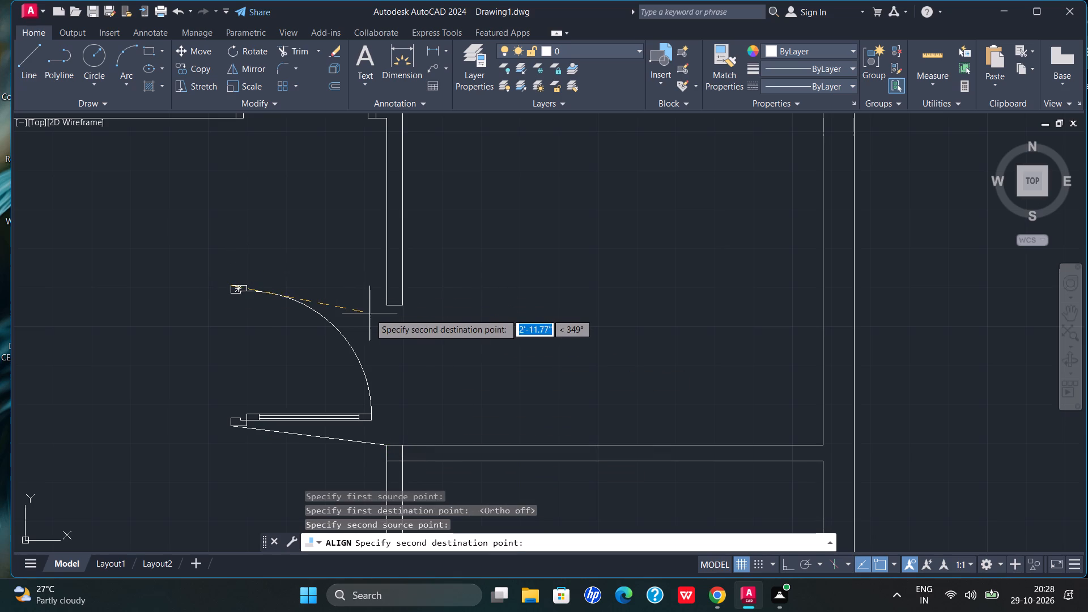
left_click(383, 308)
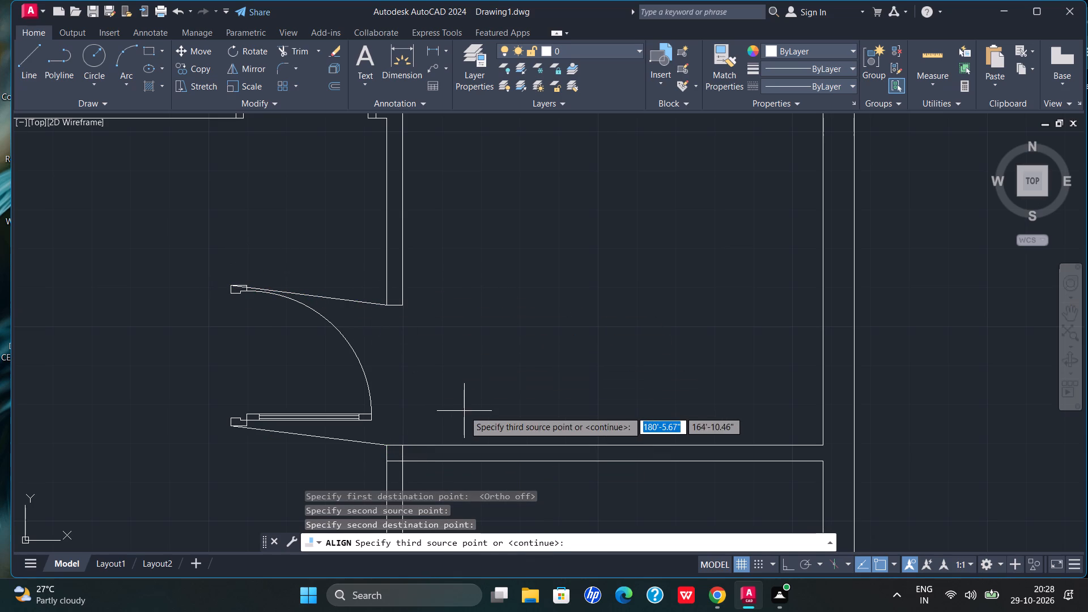
key("Return")
left_click_drag(478, 441, 464, 411)
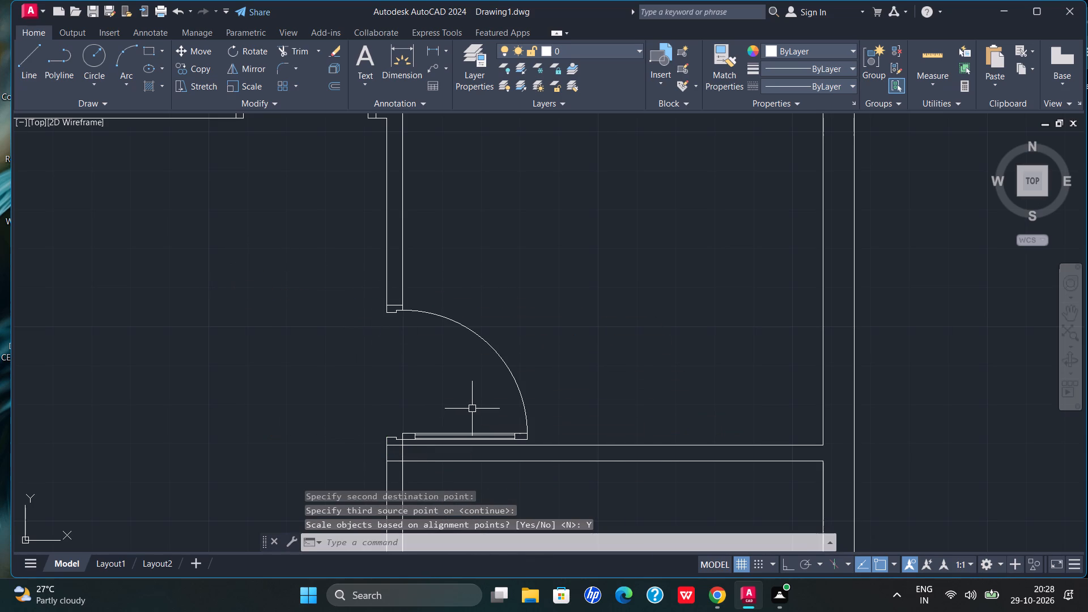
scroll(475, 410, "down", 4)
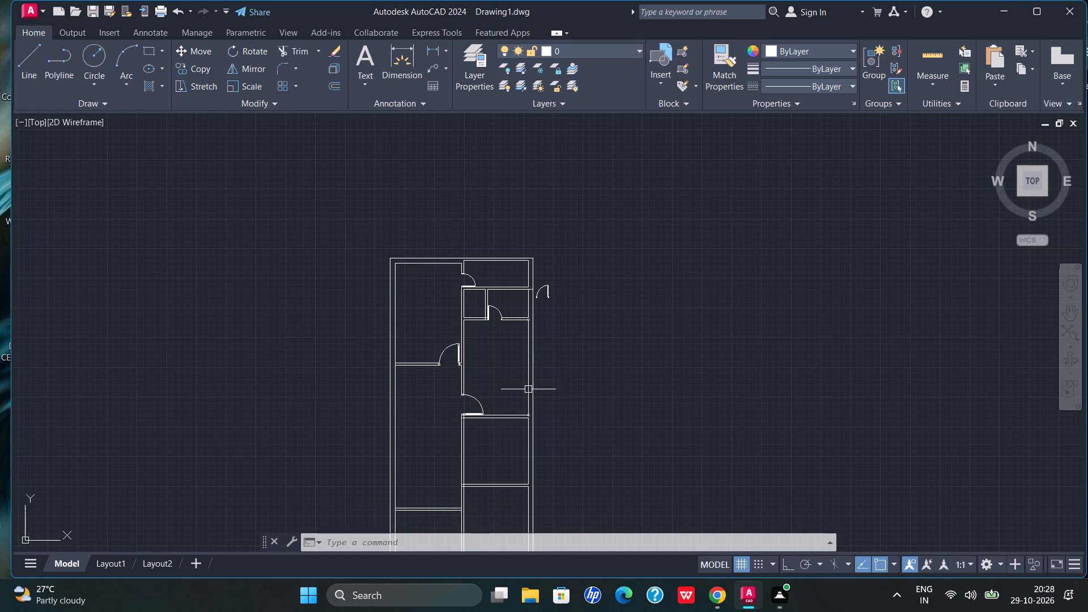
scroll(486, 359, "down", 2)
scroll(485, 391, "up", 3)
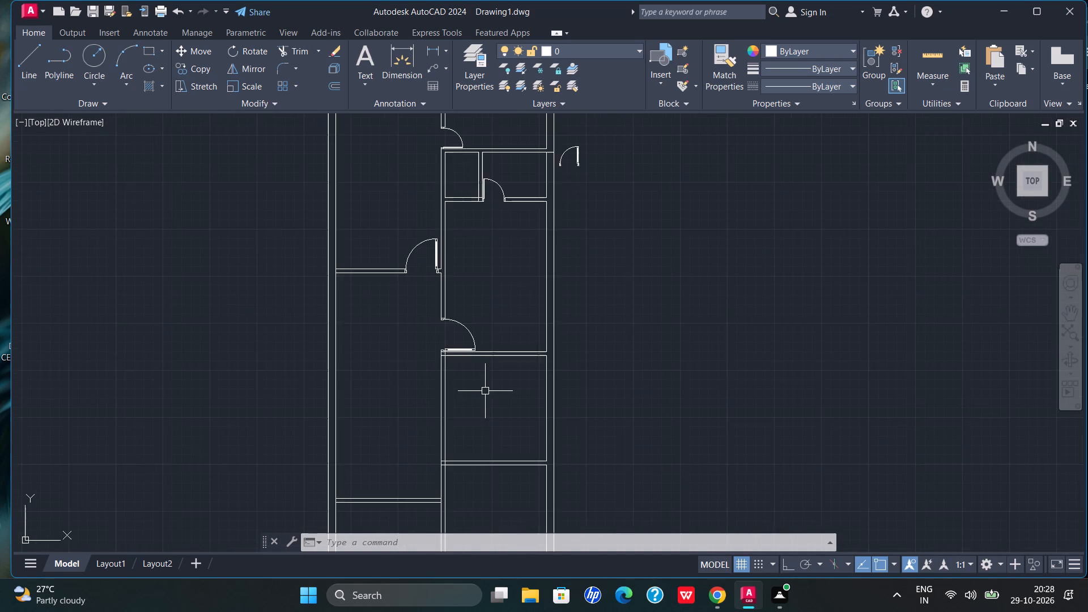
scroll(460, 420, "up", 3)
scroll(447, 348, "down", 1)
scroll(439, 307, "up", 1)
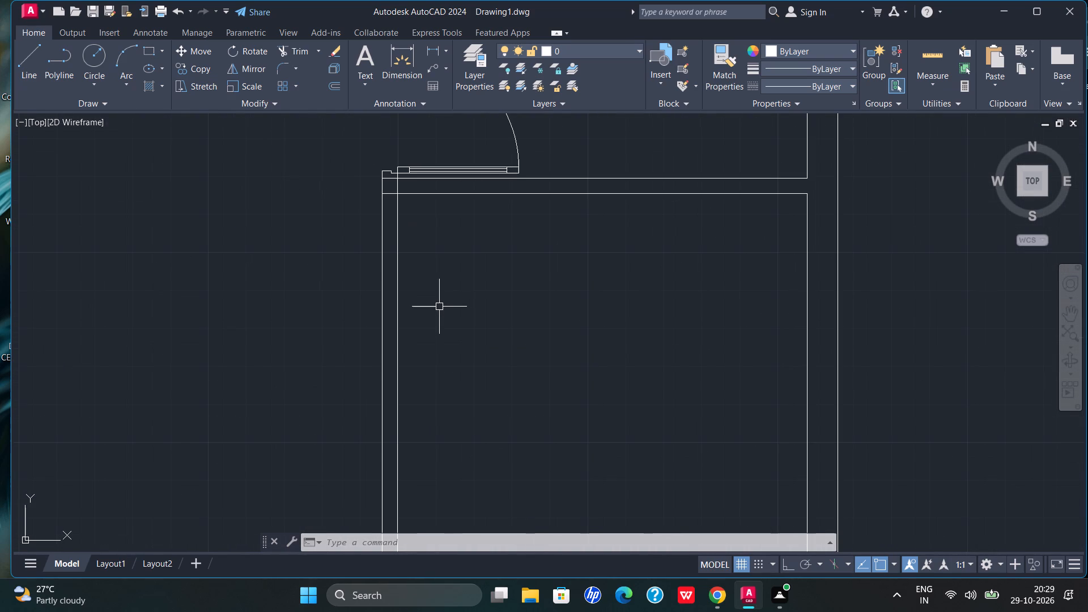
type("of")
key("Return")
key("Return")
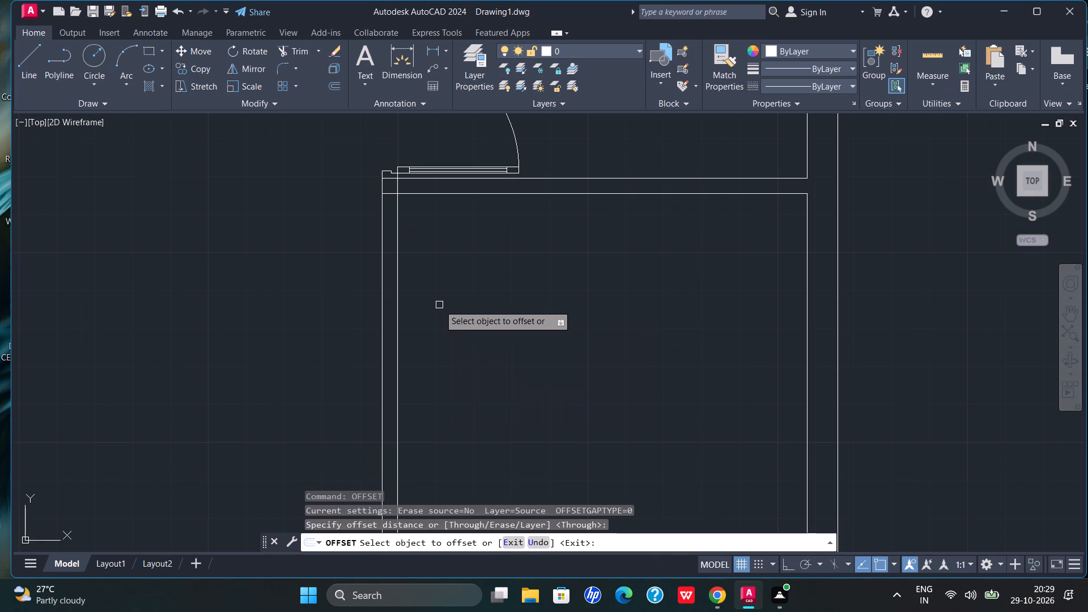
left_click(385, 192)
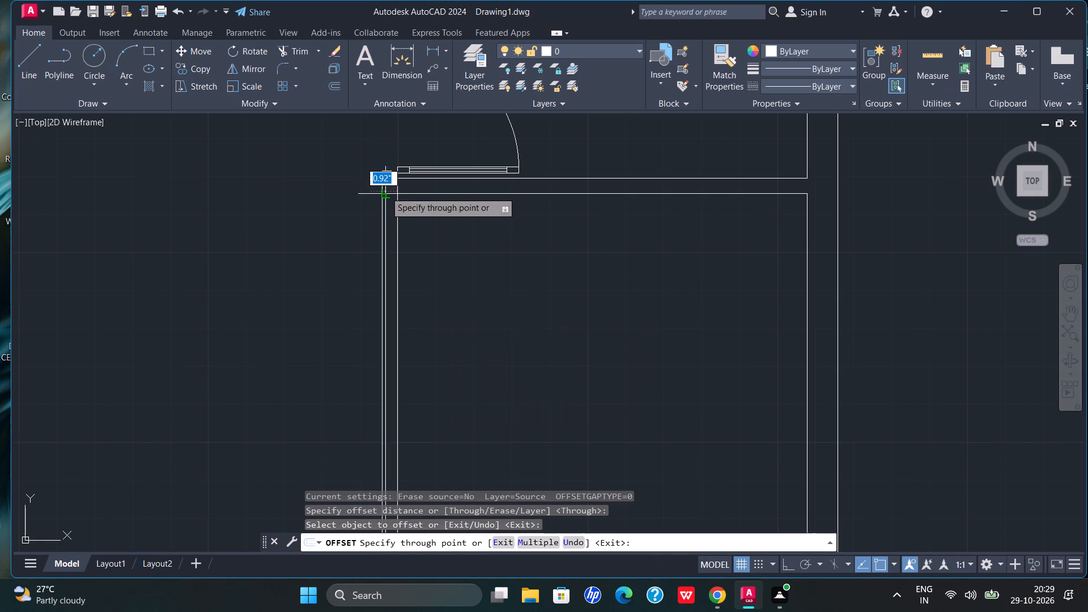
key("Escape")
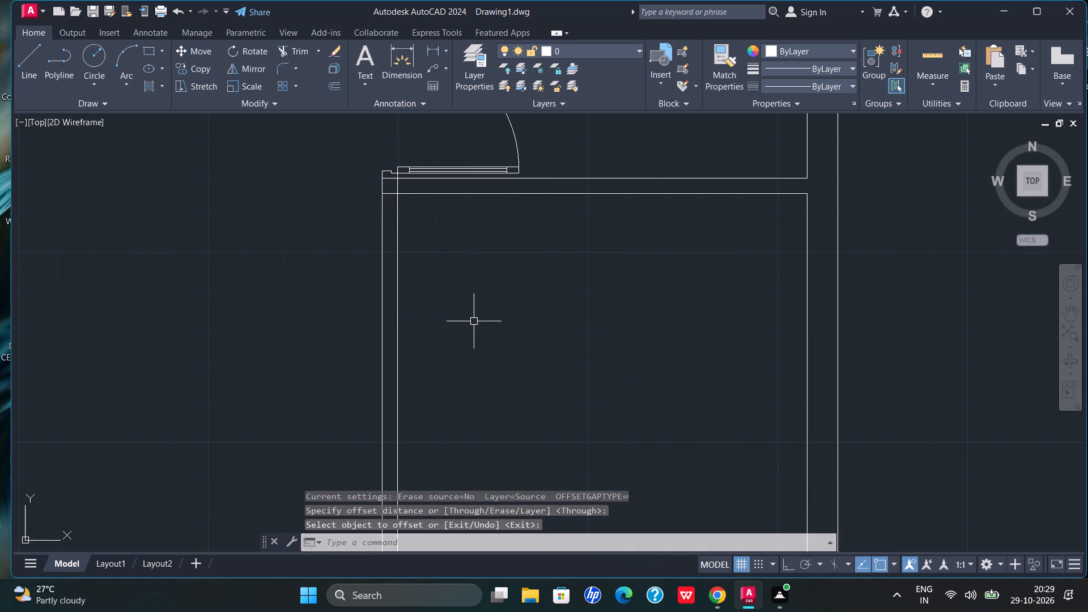
Offset the lower line of the partition below the new central-wall door 4' downward.
type("of")
key("Return")
key("Return")
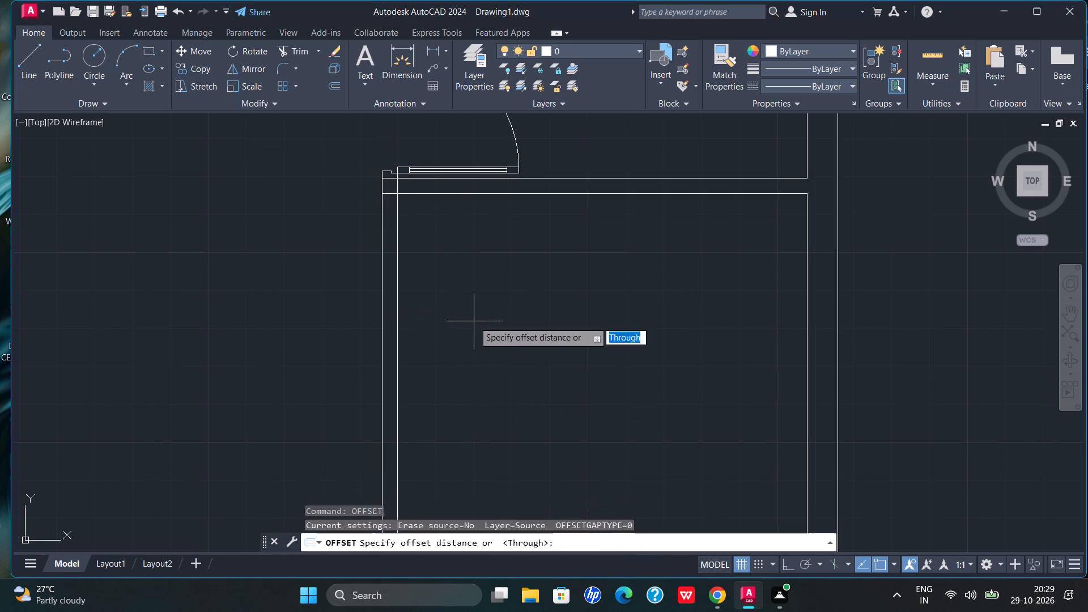
scroll(413, 239, "up", 2)
scroll(346, 144, "down", 2)
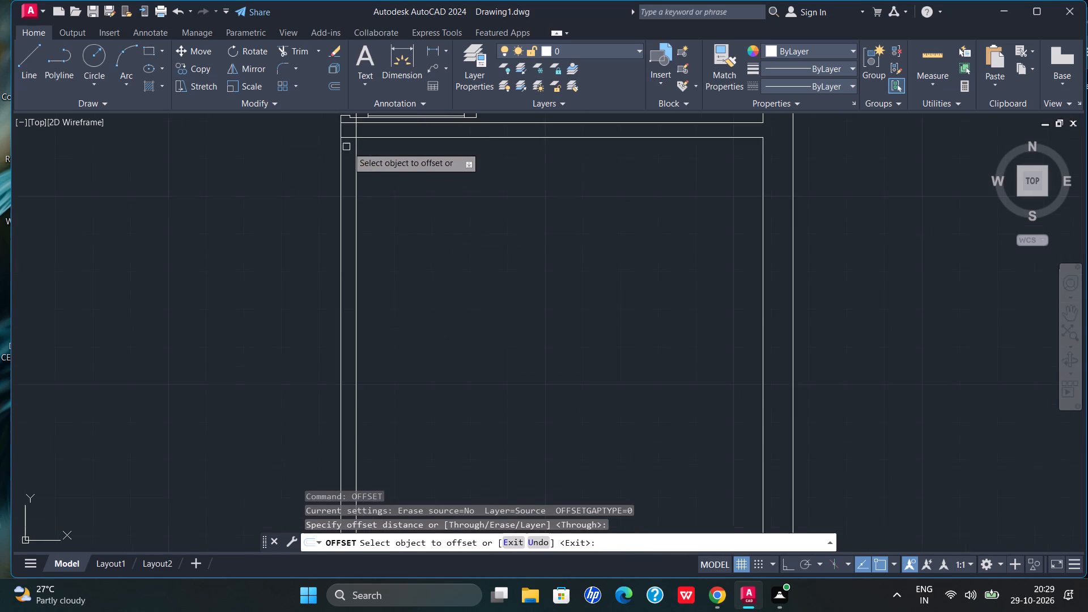
scroll(358, 123, "up", 3)
left_click(320, 188)
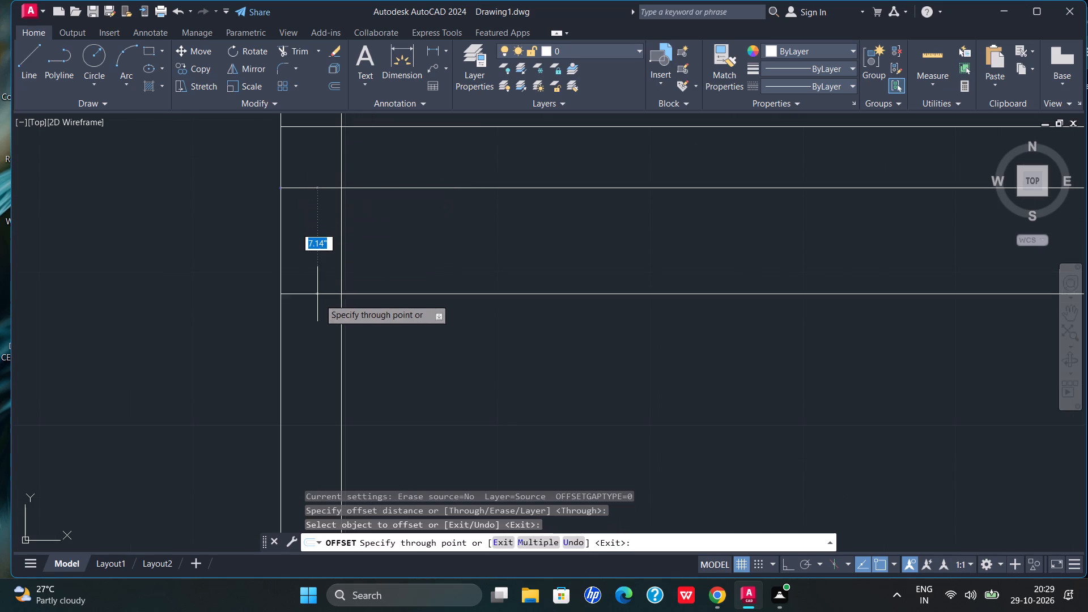
scroll(322, 307, "down", 4)
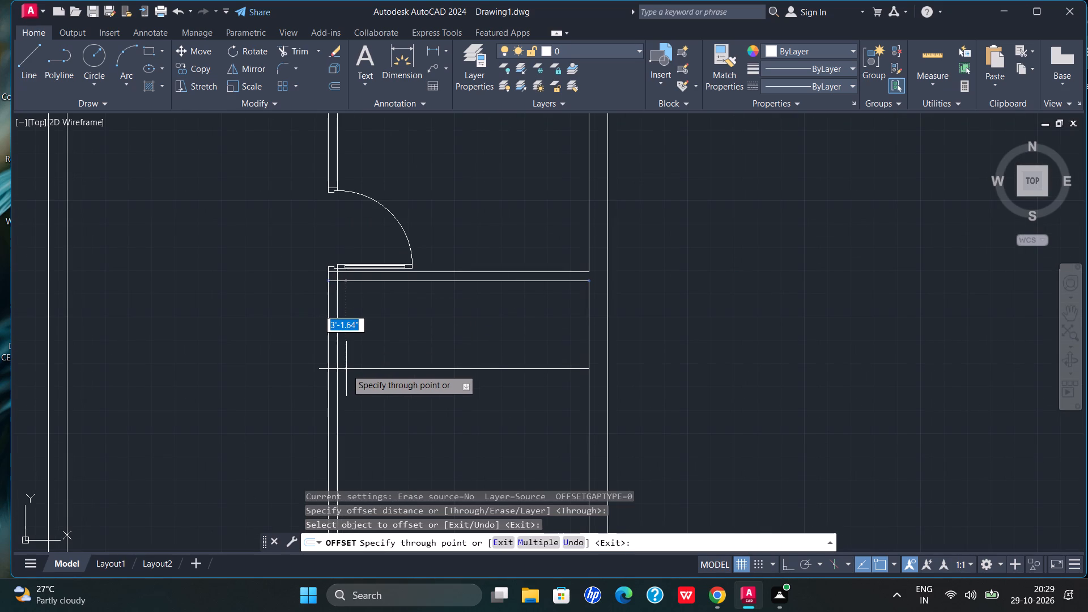
type("4'")
key("Return")
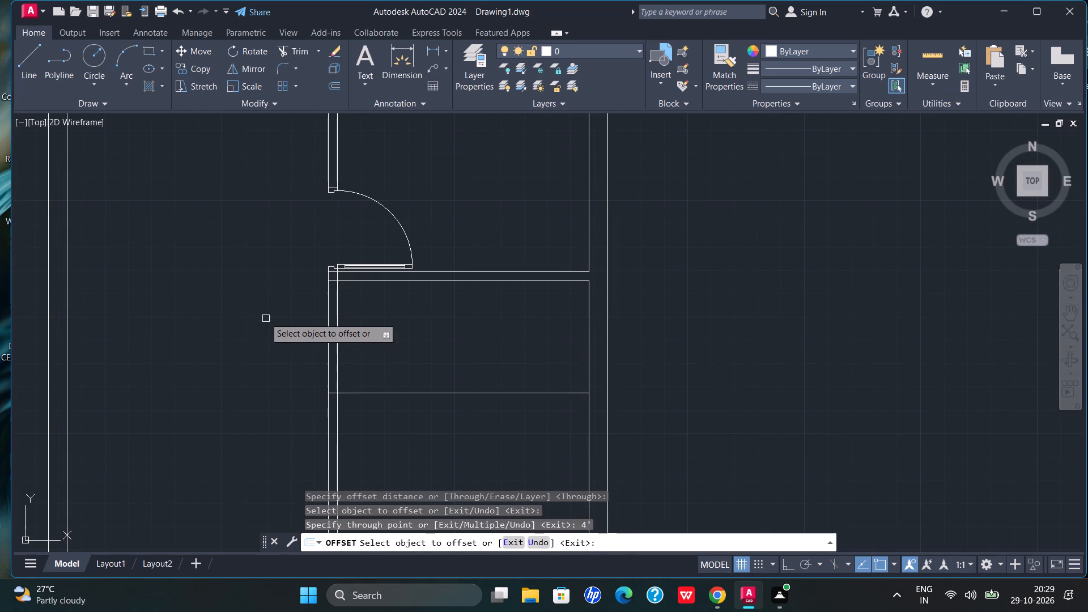
Trim the central wall and offset line to open a 4' gap below the partition, clearing the wall line inside the partition's end.
scroll(278, 290, "down", 2)
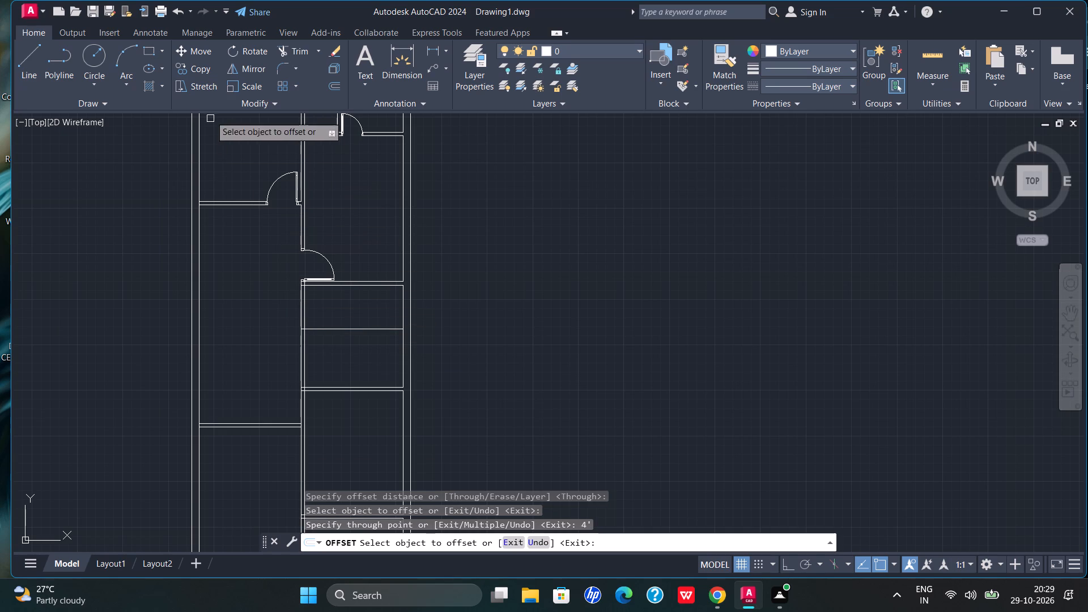
left_click(311, 45)
left_click_drag(332, 310, 294, 312)
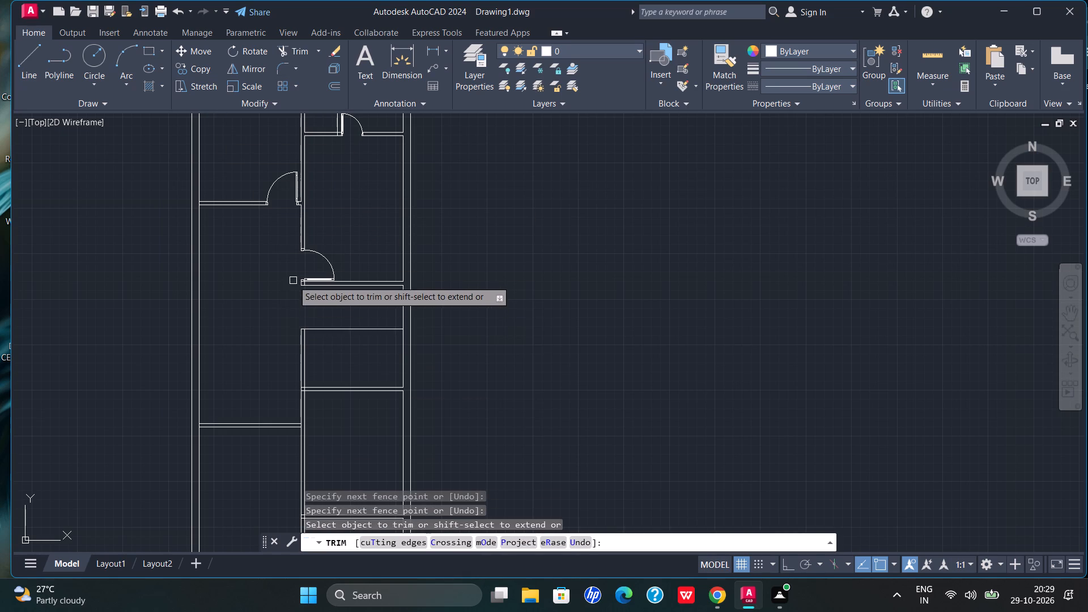
scroll(293, 280, "up", 3)
left_click(285, 54)
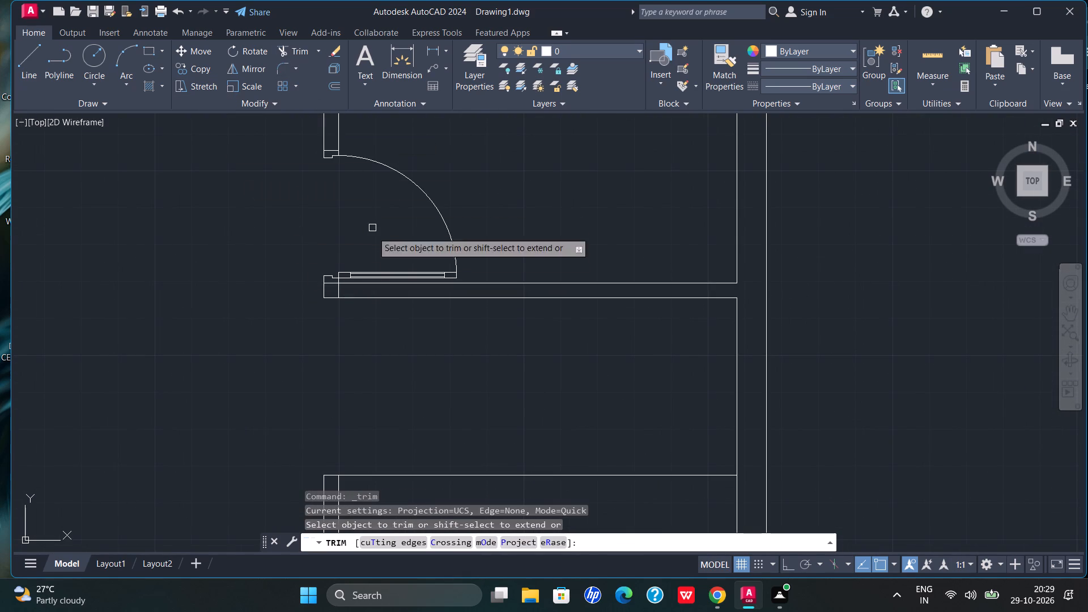
scroll(367, 253, "up", 2)
left_click_drag(311, 352, 278, 348)
scroll(284, 348, "down", 2)
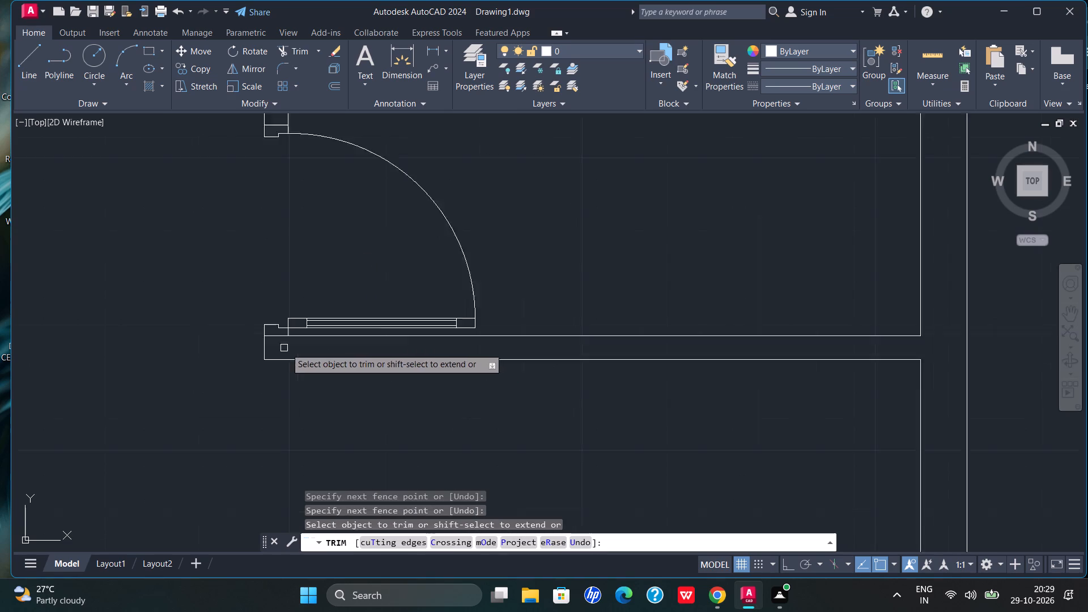
scroll(286, 348, "down", 2)
left_click_drag(354, 388, 362, 451)
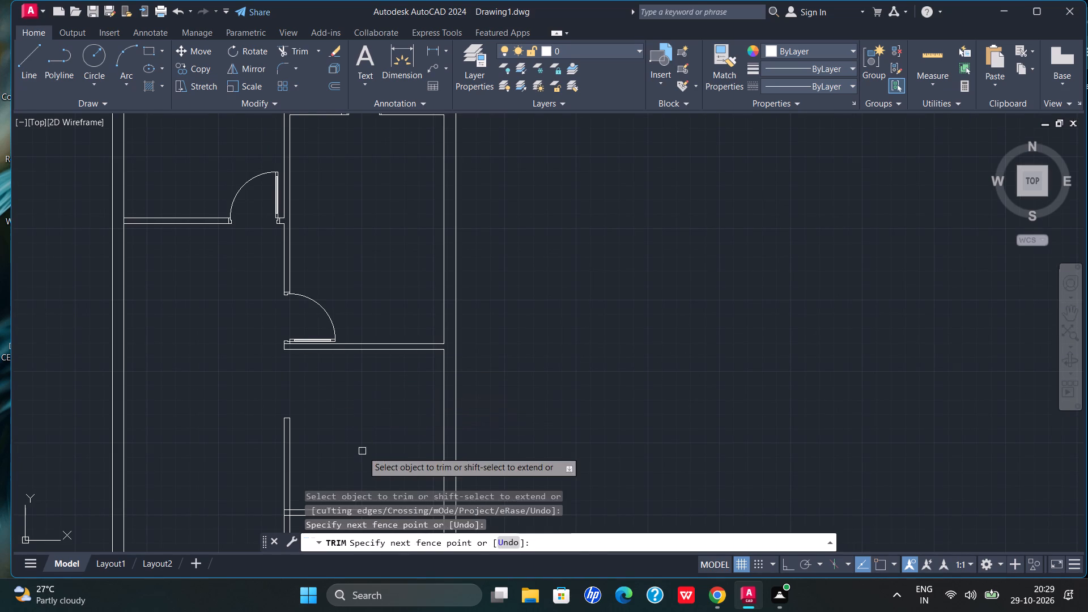
Draw a vertical line about 1'-10" long across the lower partition left of the central wall, just short of their junction.
scroll(359, 429, "down", 2)
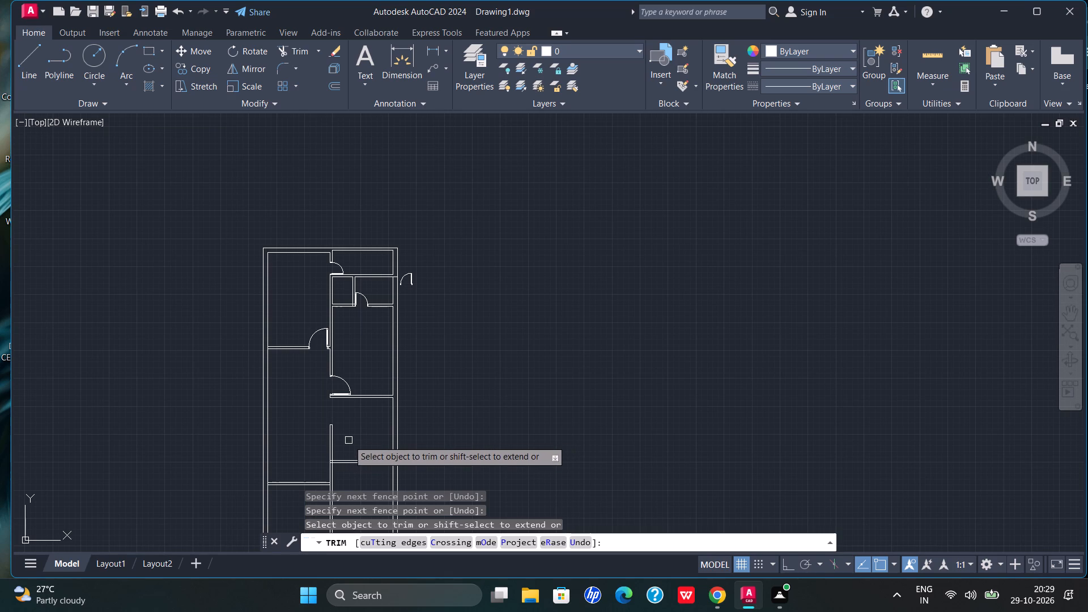
scroll(352, 432, "down", 2)
scroll(331, 457, "up", 4)
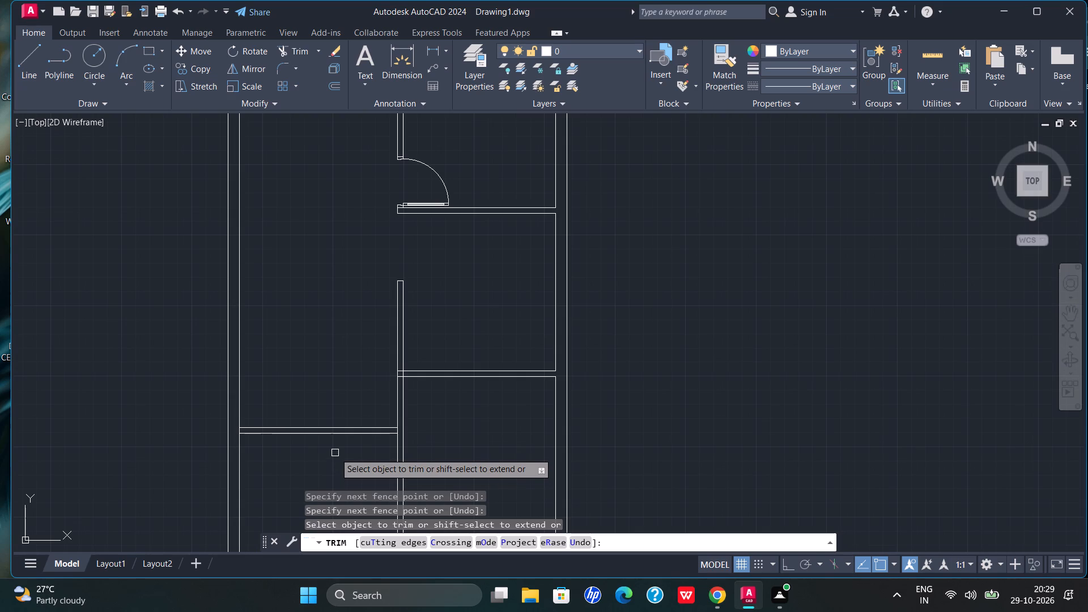
scroll(325, 447, "up", 2)
left_click(21, 49)
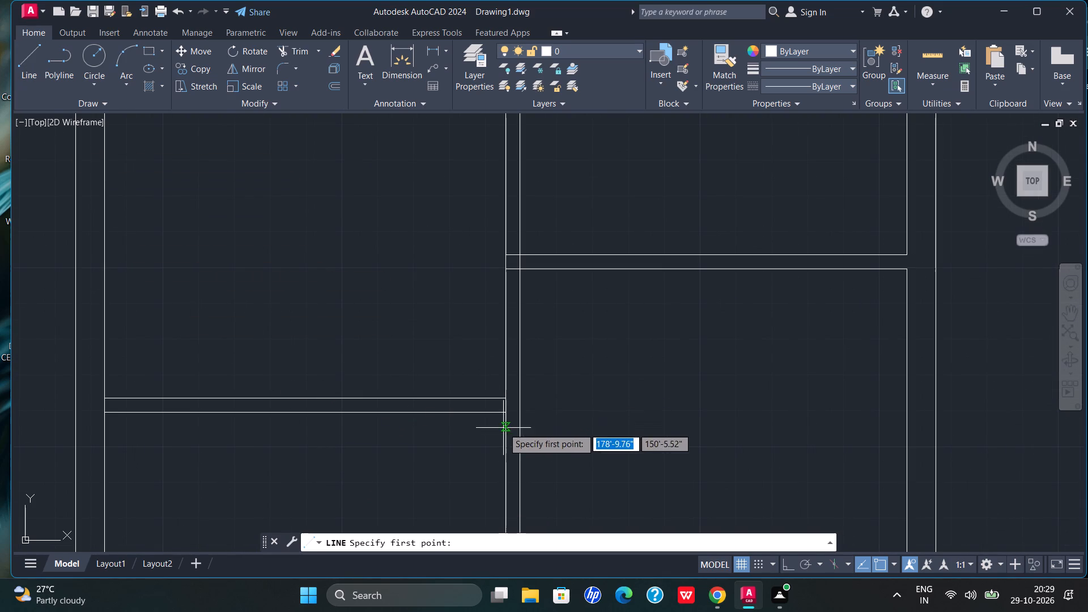
left_click_drag(486, 388, 483, 419)
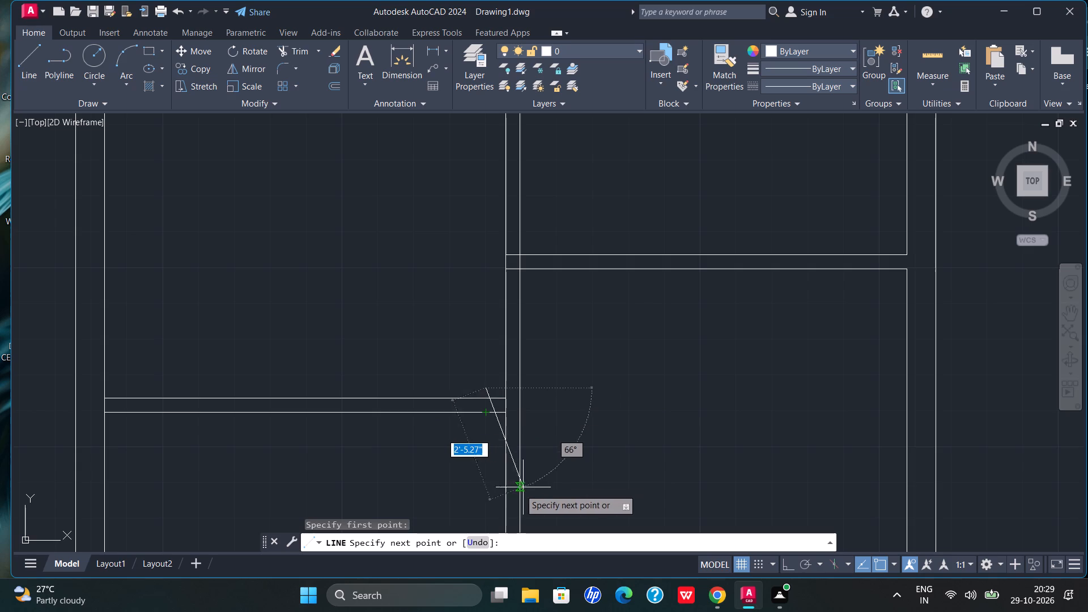
key("F8")
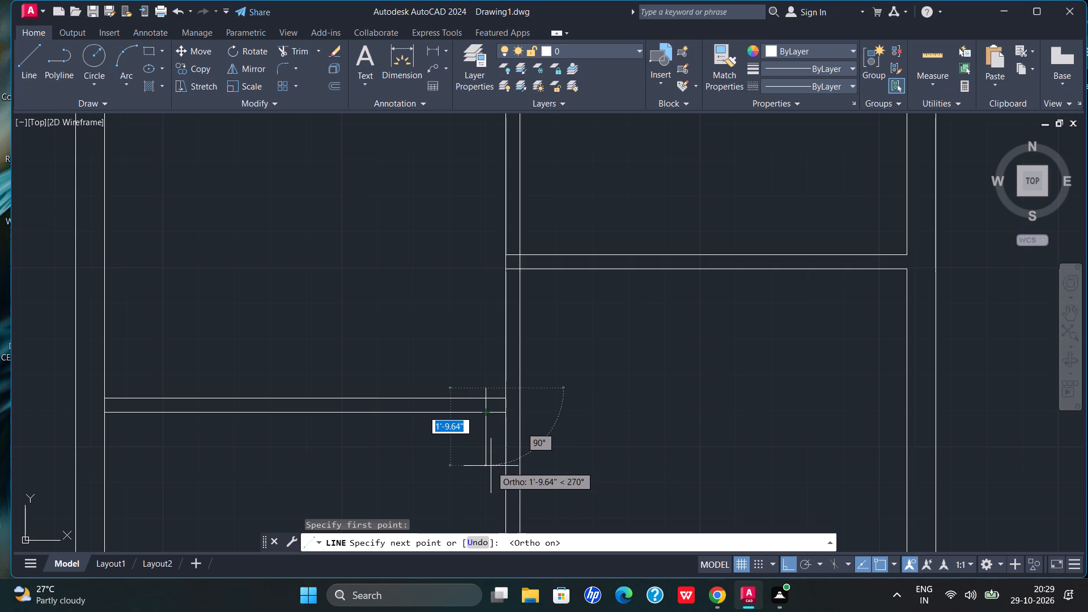
left_click(491, 466)
key("Escape")
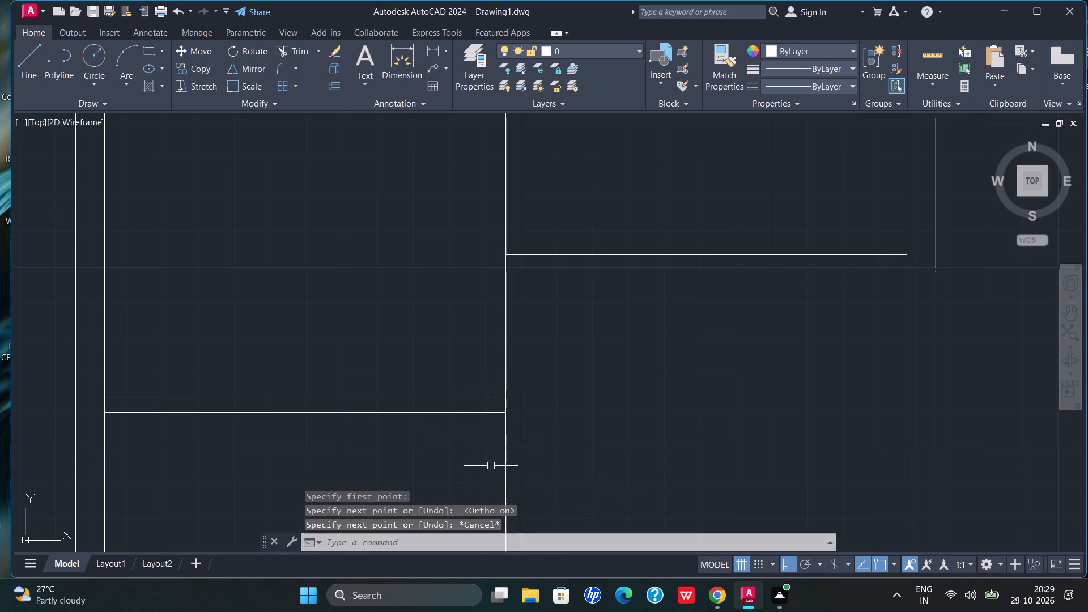
Offset the short vertical line 3' to the left along the partition.
type("of")
key("Return")
key("Return")
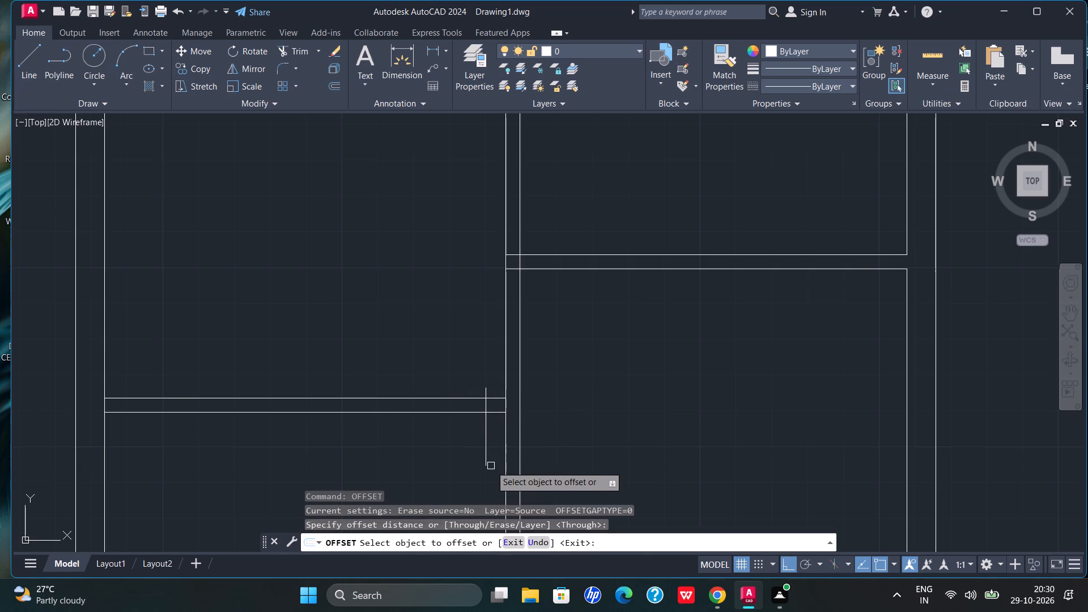
scroll(499, 426, "up", 1)
left_click(475, 401)
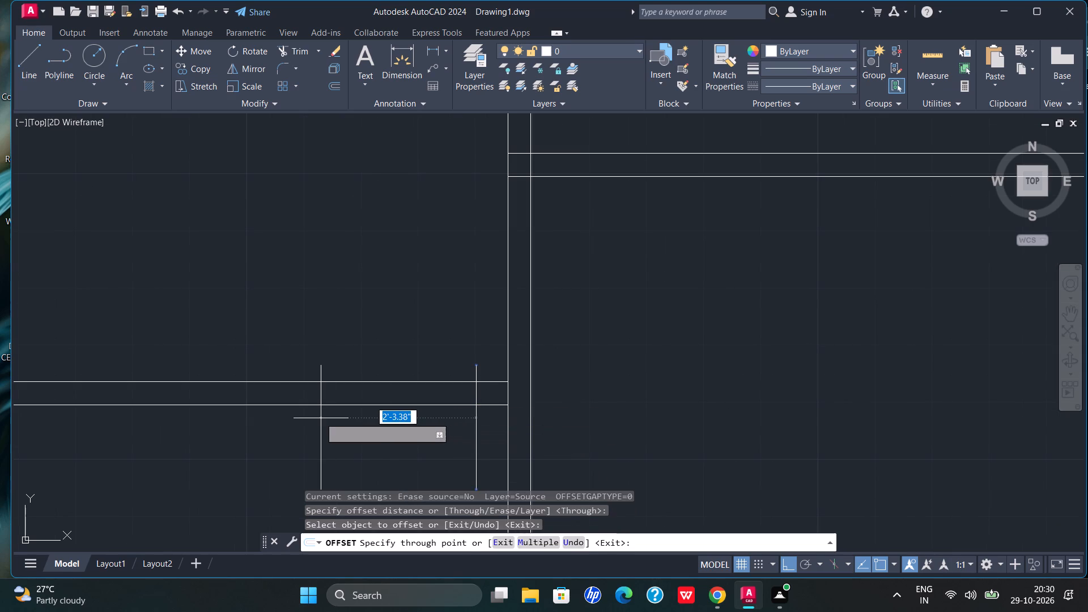
type("3'")
key("Return")
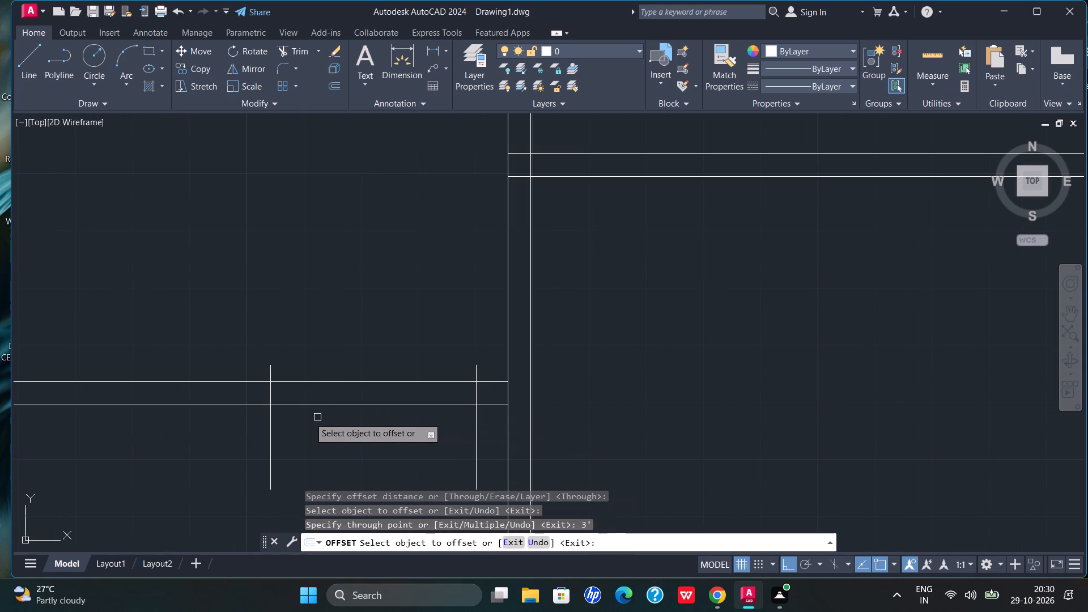
Trim the partition lines between the two verticals and their overhanging ends, leaving a 3' opening with closed wall ends.
scroll(266, 393, "down", 4)
scroll(179, 320, "up", 2)
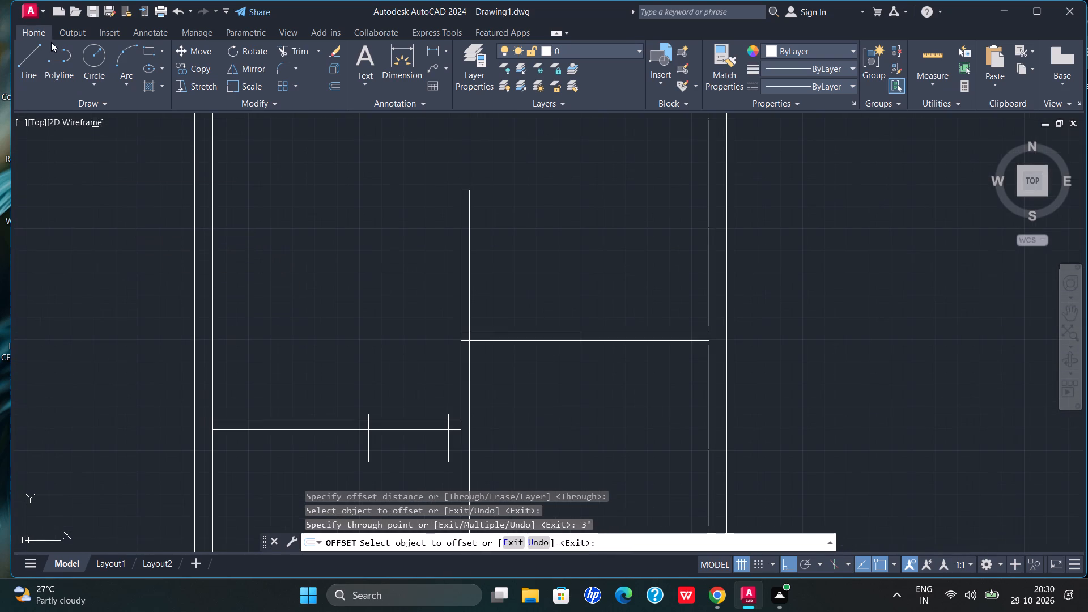
double_click(284, 46)
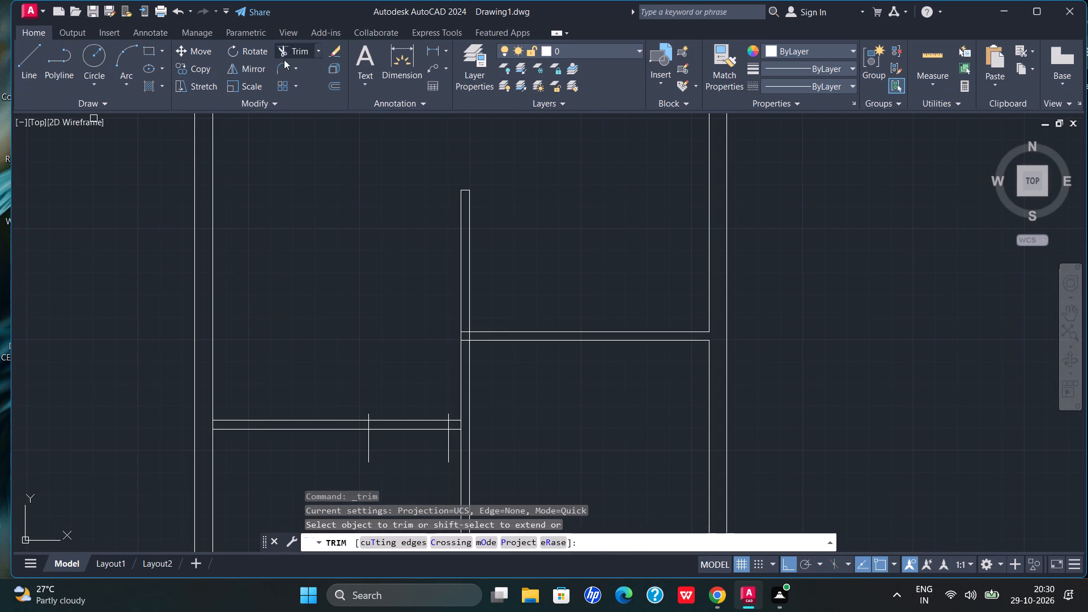
scroll(403, 522, "up", 1)
scroll(396, 431, "up", 2)
left_click_drag(404, 380, 408, 433)
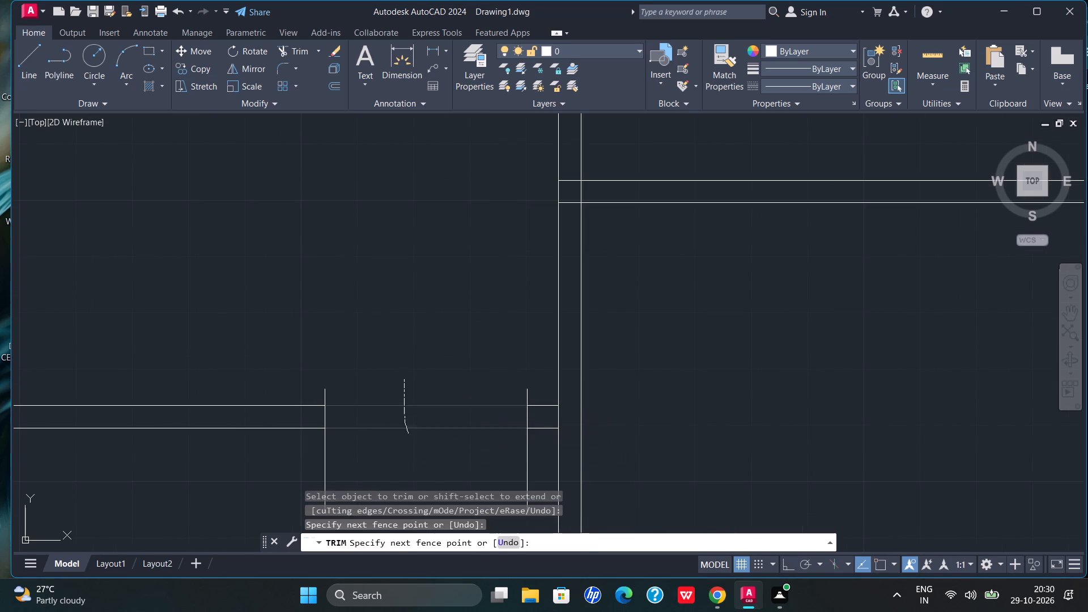
left_click_drag(347, 392, 295, 384)
left_click_drag(371, 396, 326, 388)
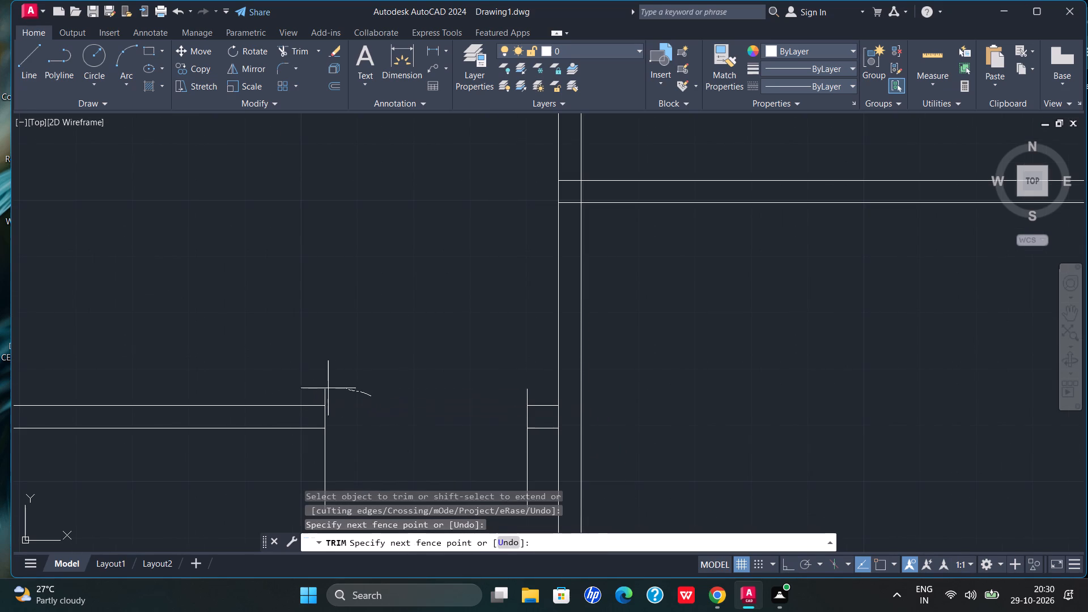
left_click_drag(326, 388, 342, 403)
left_click_drag(384, 452, 331, 458)
left_click_drag(331, 458, 308, 462)
scroll(516, 407, "up", 2)
left_click_drag(563, 379, 512, 390)
scroll(513, 359, "down", 3)
left_click_drag(527, 390, 509, 407)
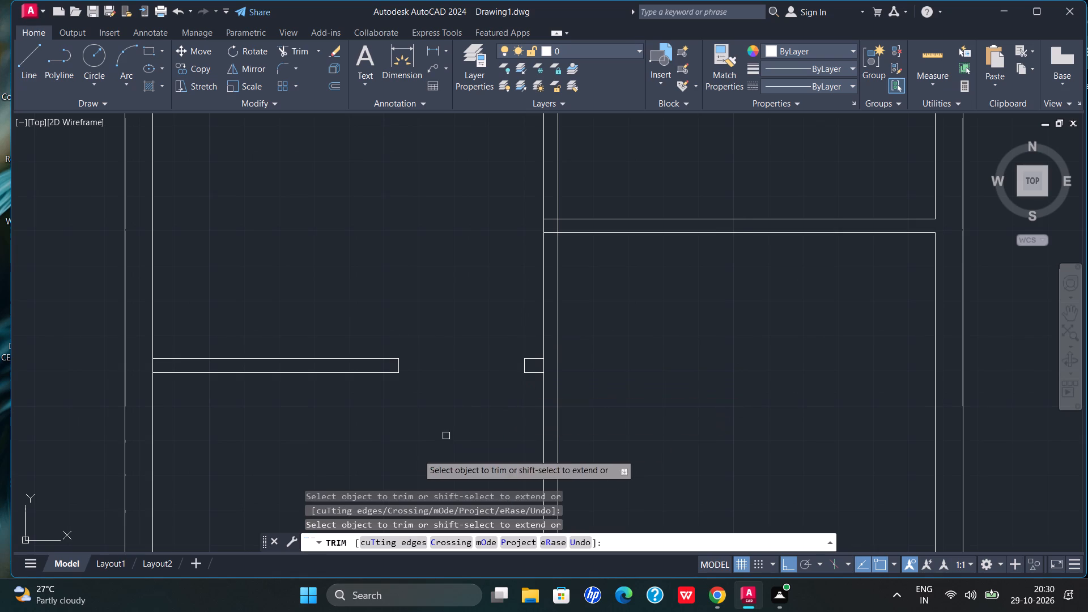
scroll(377, 463, "down", 2)
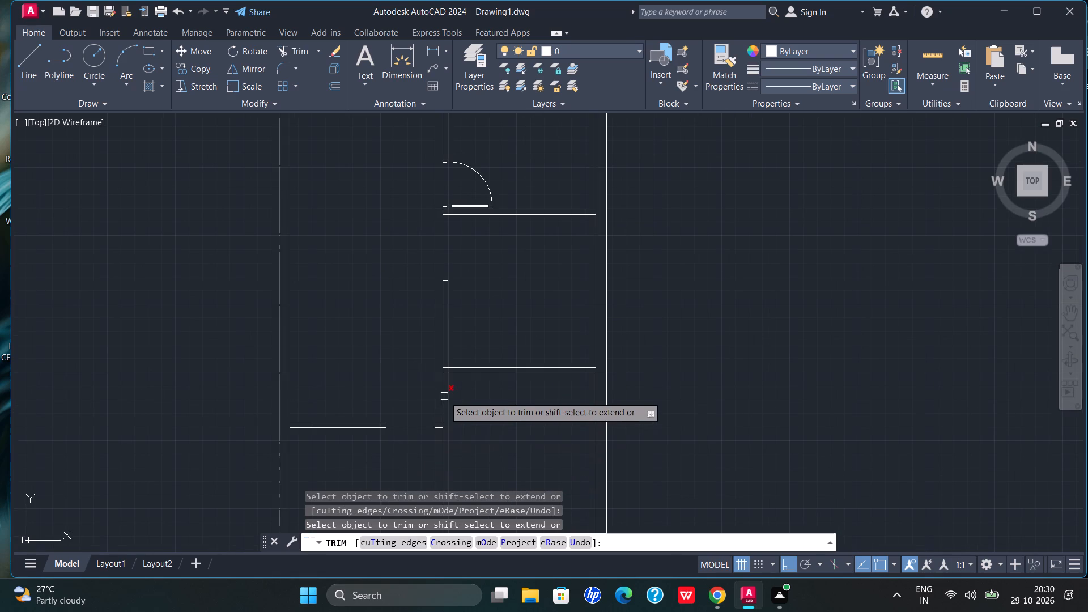
scroll(348, 270, "down", 1)
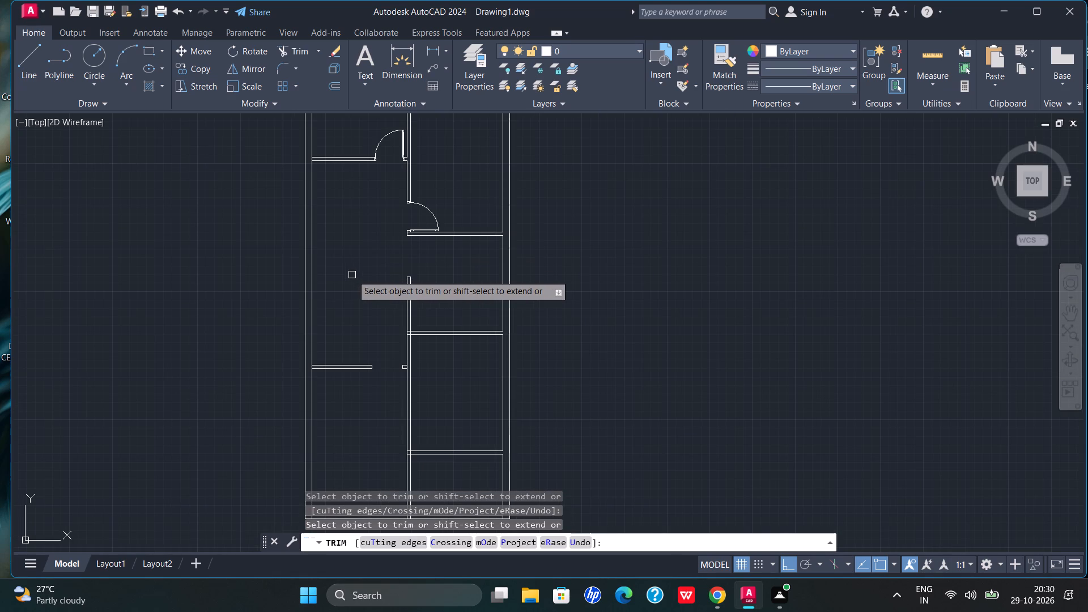
key("Escape")
key("Escape")
Copy the 3' central-wall door block and paste it in the left room above the new partition opening.
scroll(382, 297, "down", 1)
scroll(386, 226, "up", 2)
scroll(385, 205, "down", 1)
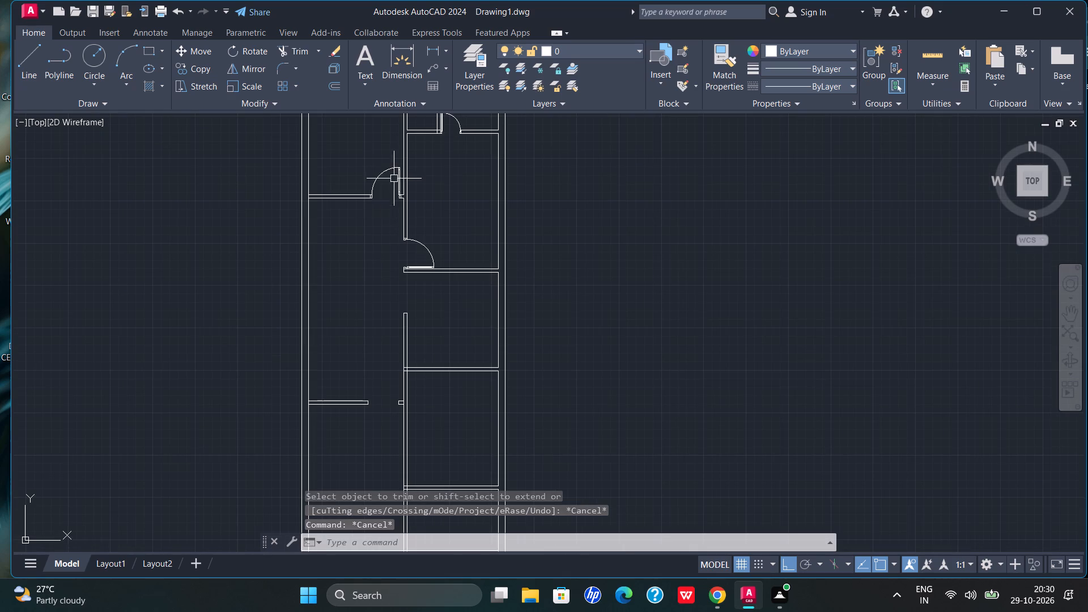
scroll(417, 215, "up", 2)
left_click_drag(461, 274, 403, 332)
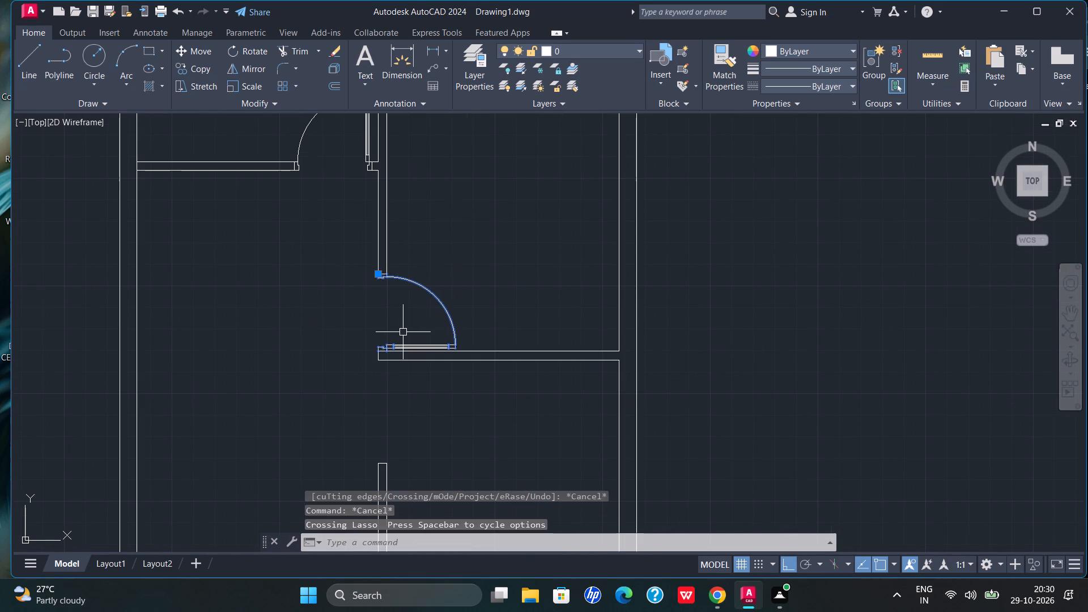
key("ctrl+c")
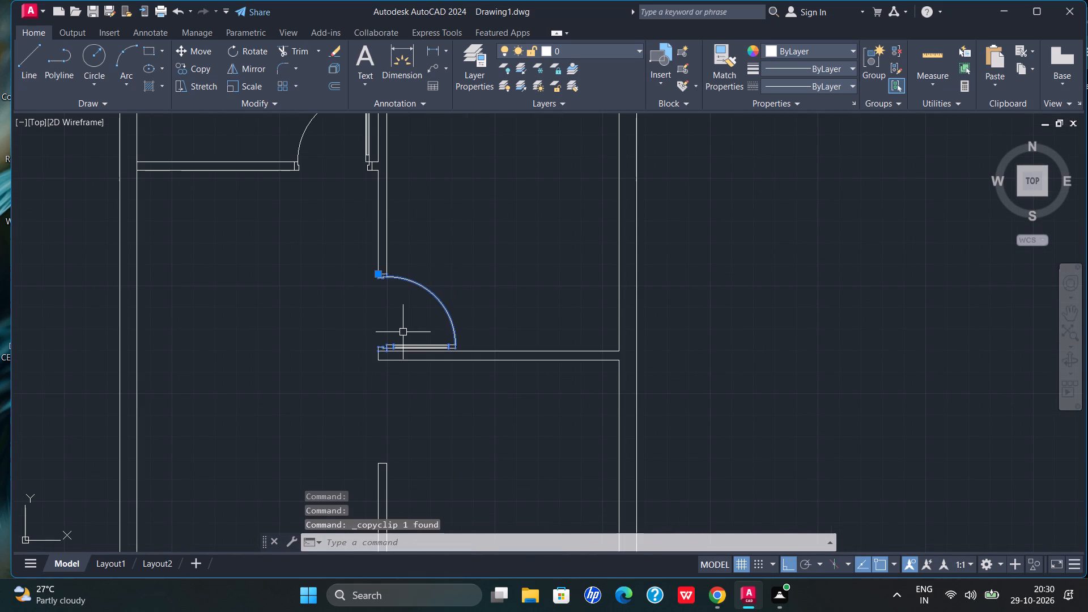
scroll(409, 328, "down", 2)
scroll(345, 549, "up", 2)
scroll(428, 413, "down", 2)
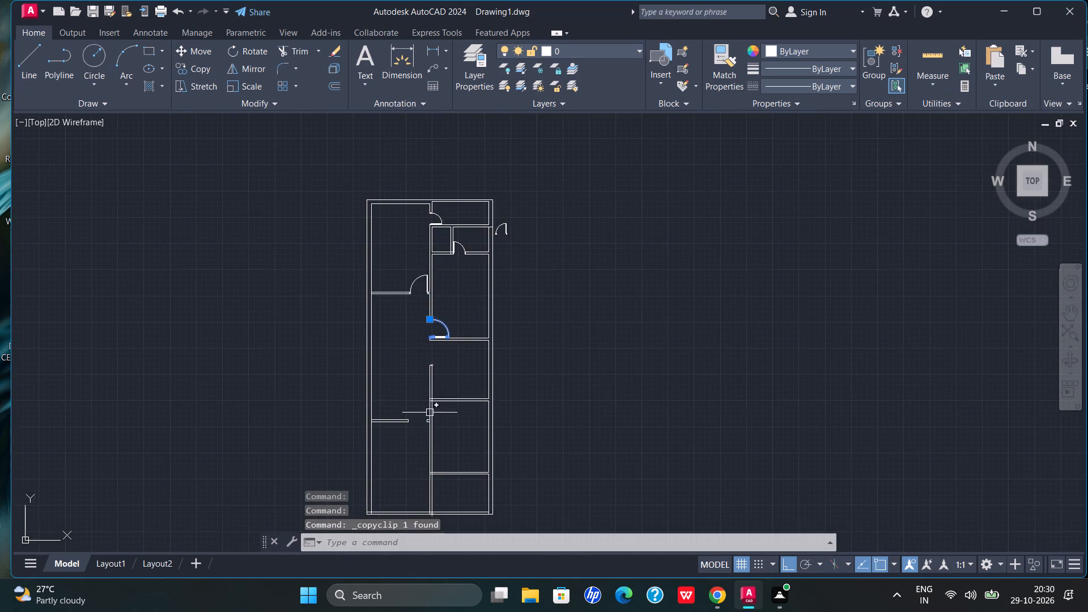
scroll(430, 426, "up", 4)
key("ctrl+v")
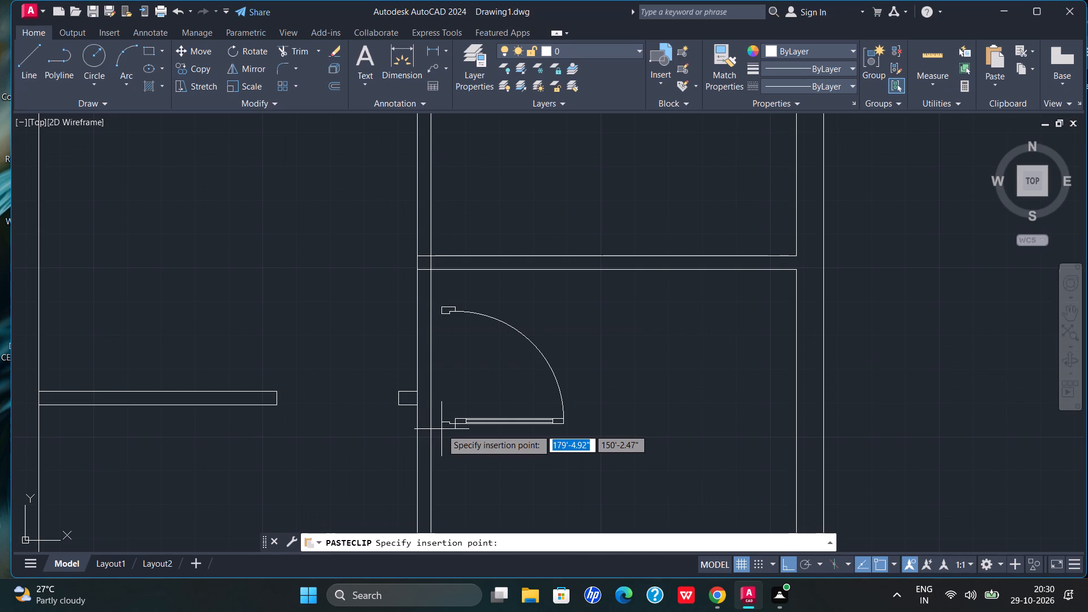
left_click(201, 323)
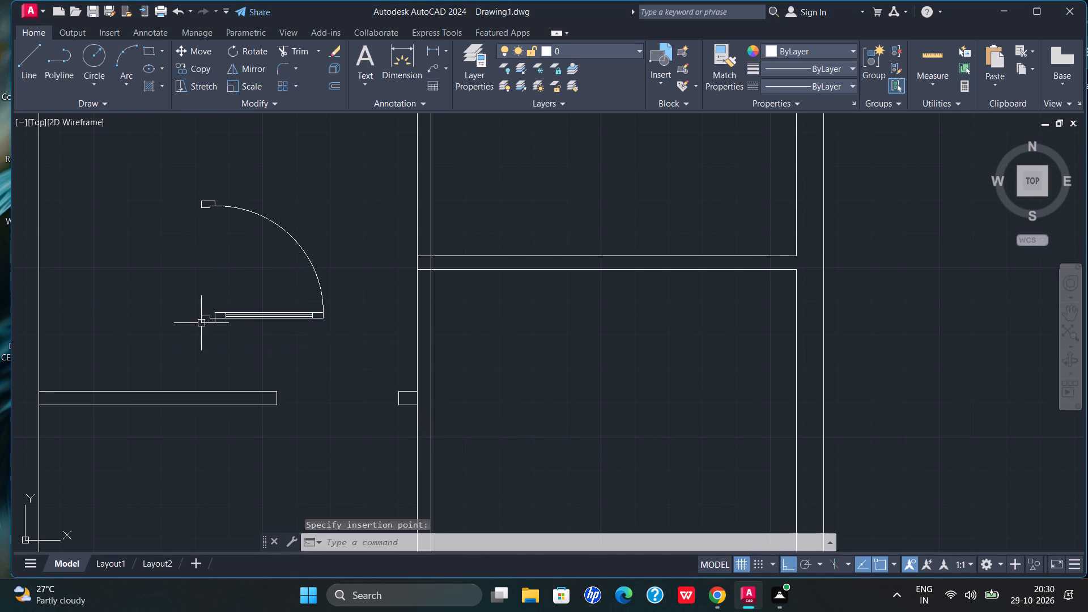
Rotate the pasted door block a quarter turn counterclockwise about the outer bottom corner of its hinge-side jamb.
left_click_drag(313, 202, 283, 326)
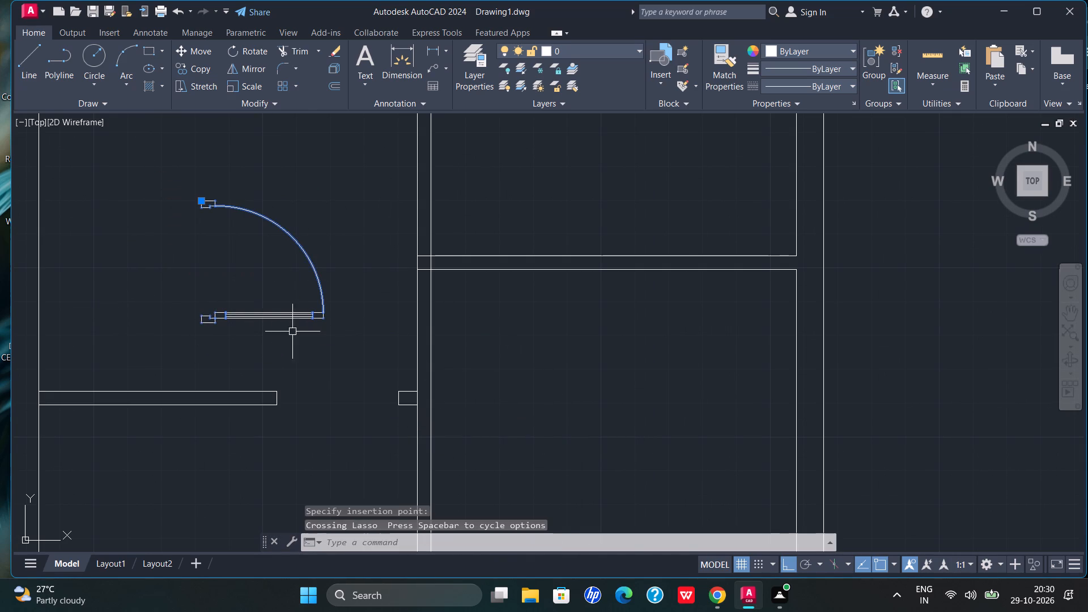
left_click(244, 50)
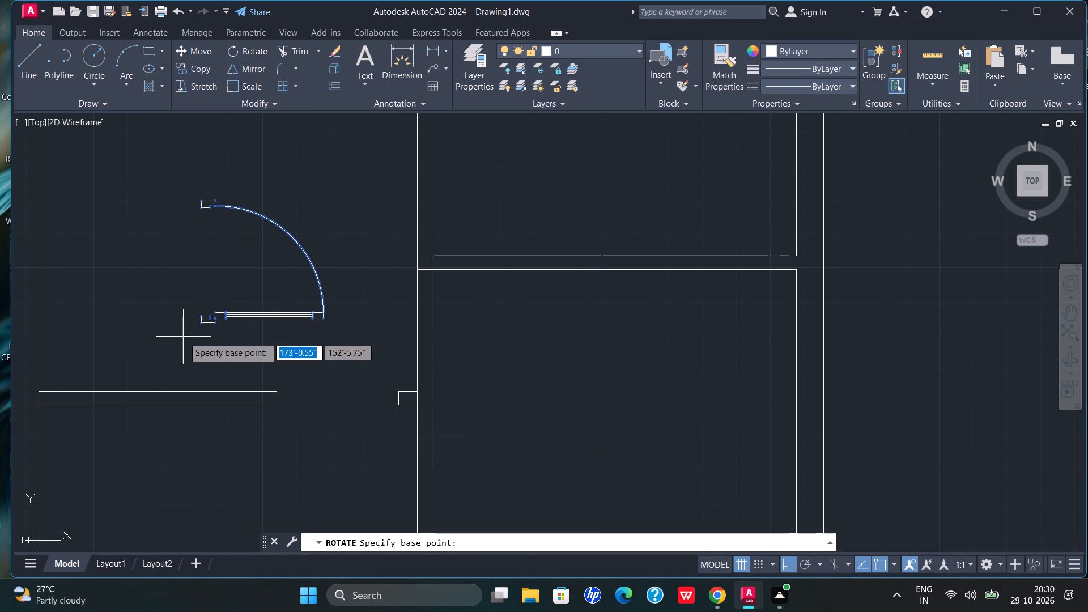
left_click(197, 325)
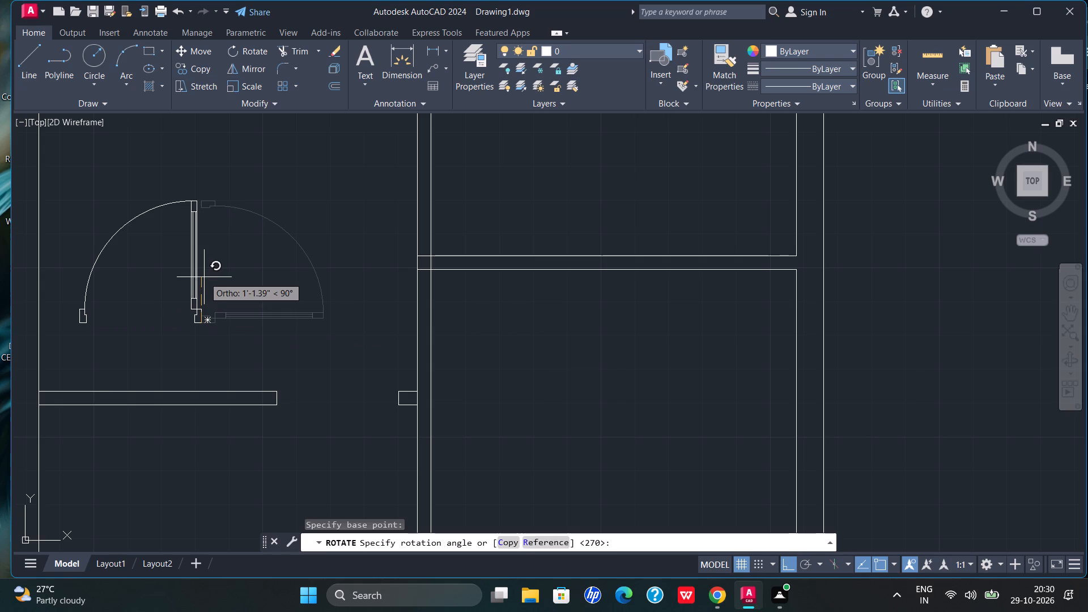
left_click(205, 276)
Align the door block's two outer bottom jamb corners to the lower corners of the 3' partition opening, scaling it to fit.
left_click_drag(246, 225, 173, 194)
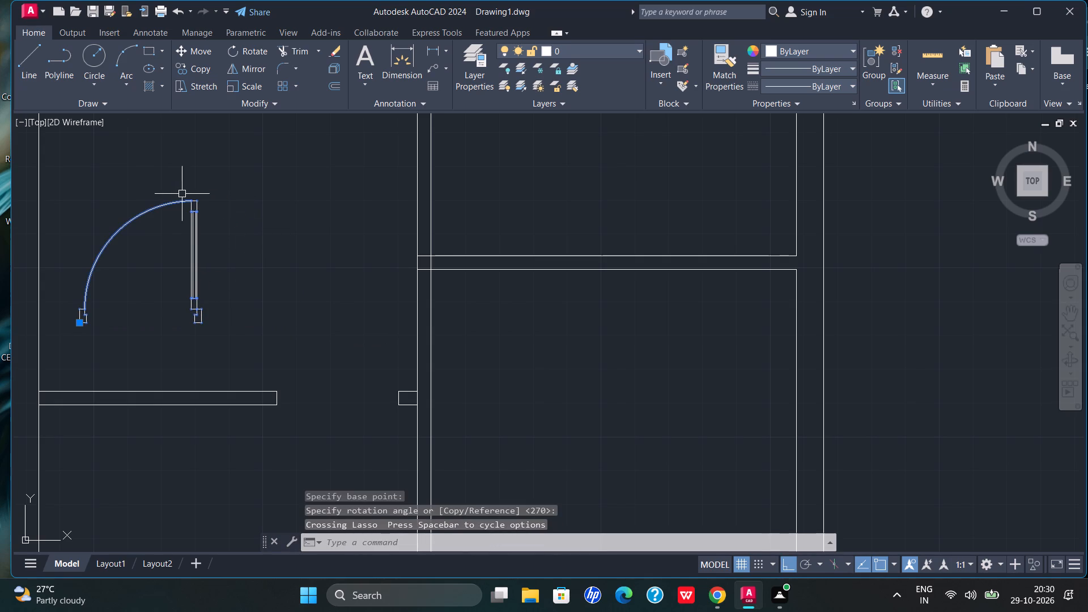
type("al")
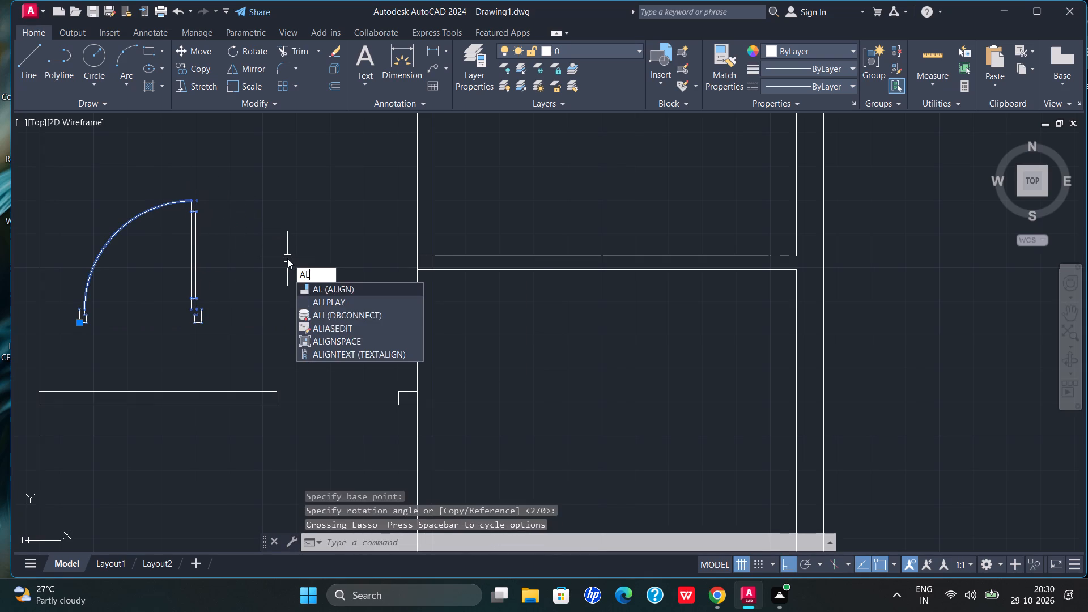
key("Return")
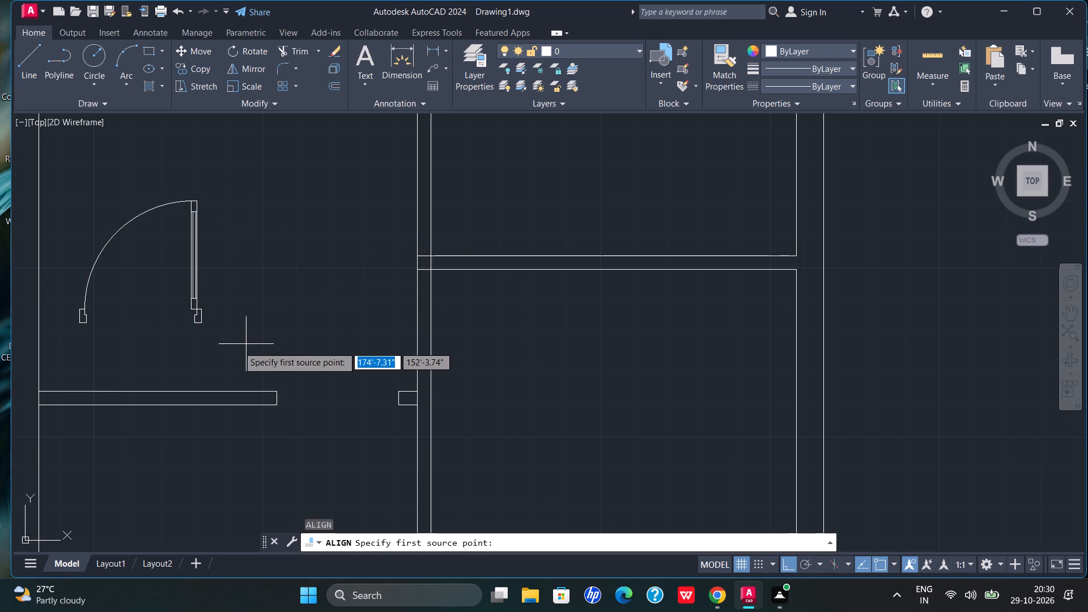
left_click(205, 324)
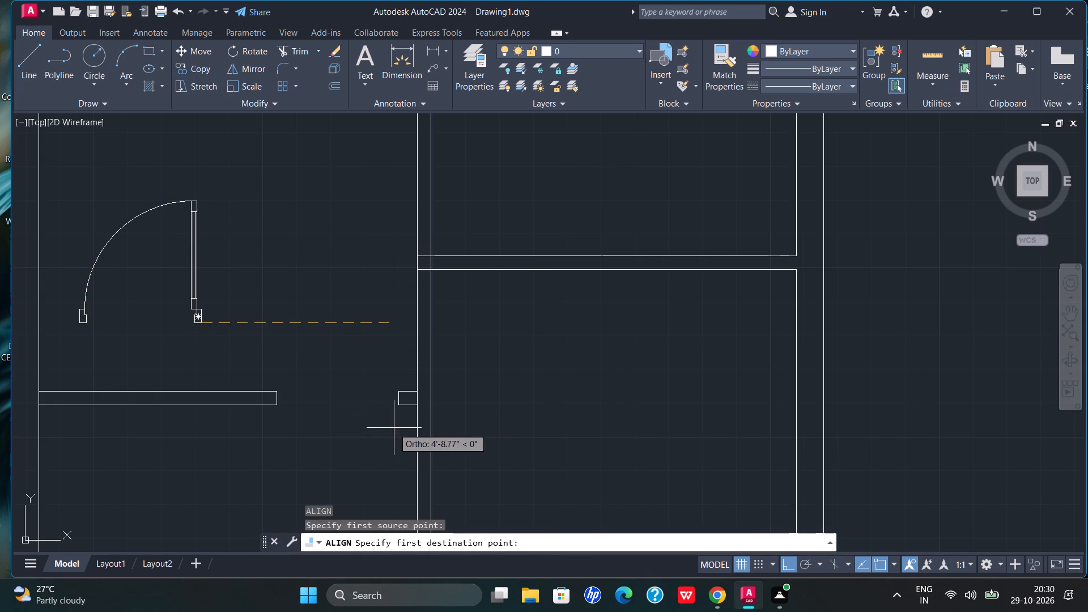
key("F8")
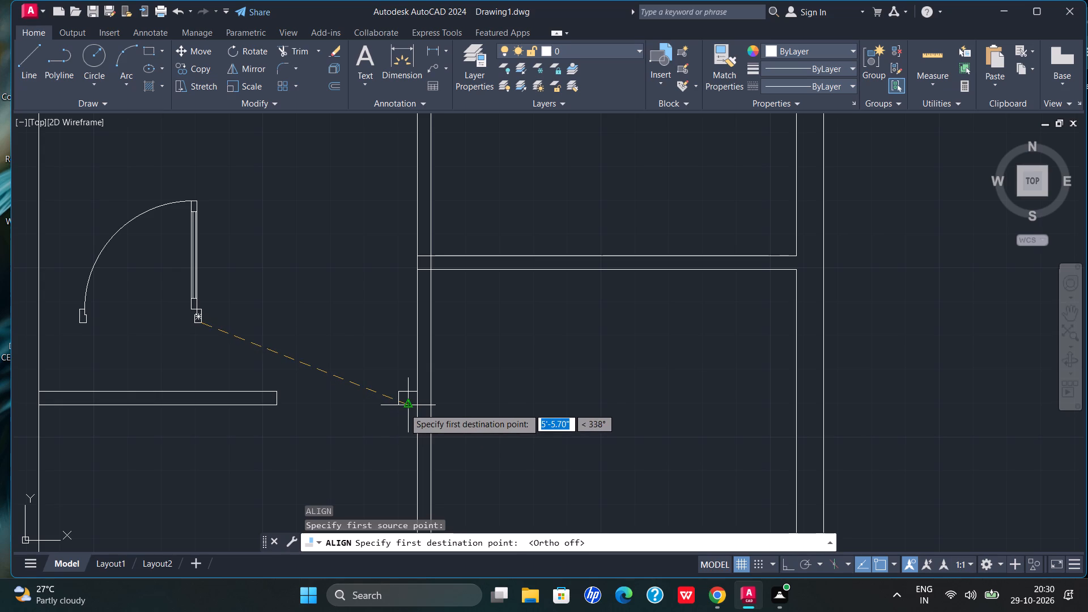
left_click(402, 407)
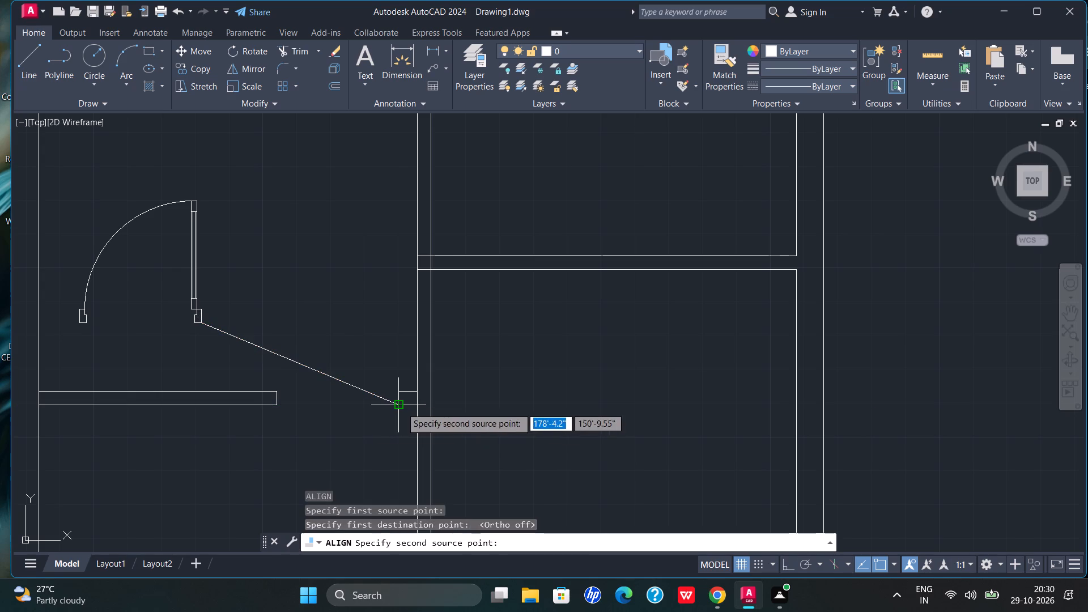
left_click(79, 321)
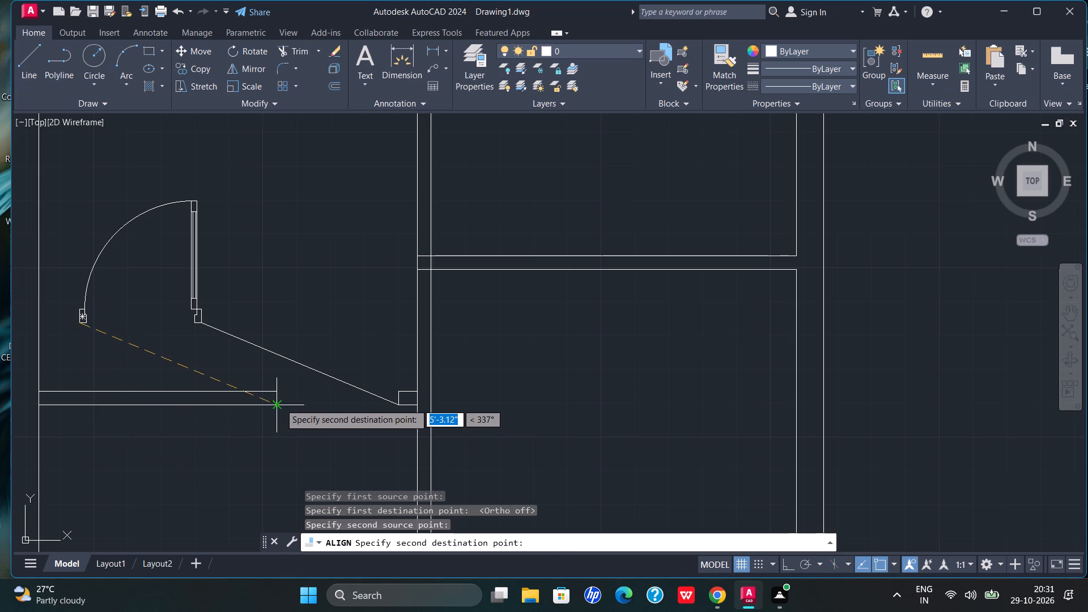
left_click(279, 402)
key("Return")
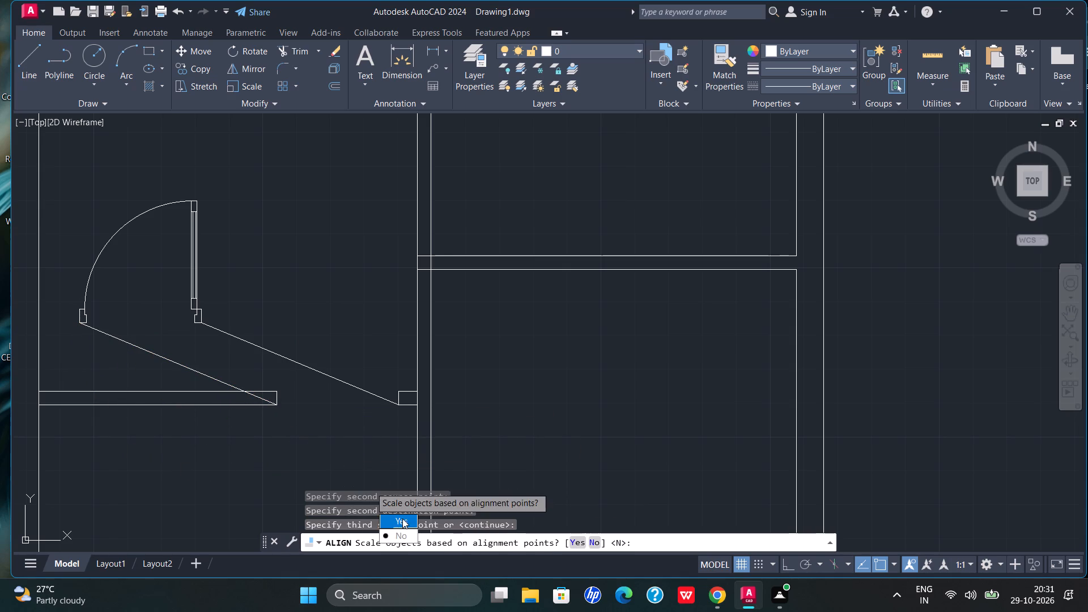
left_click_drag(402, 518, 370, 487)
scroll(699, 431, "down", 2)
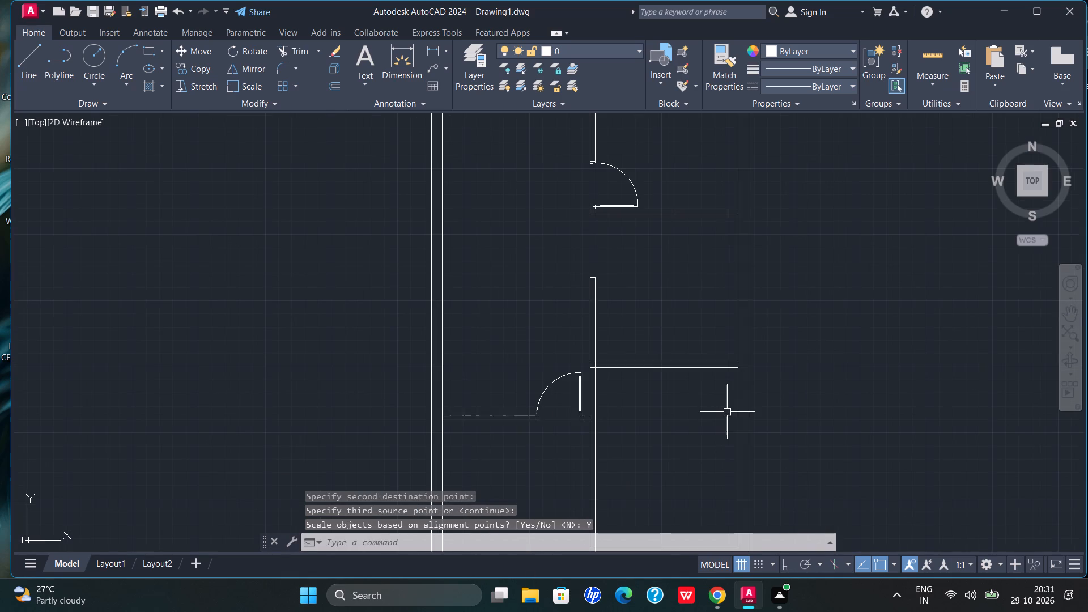
Offset the bottom-right room's outer-wall inner face 3' into the room, and offset that copy 4" further to form a vertical partition.
scroll(727, 412, "down", 2)
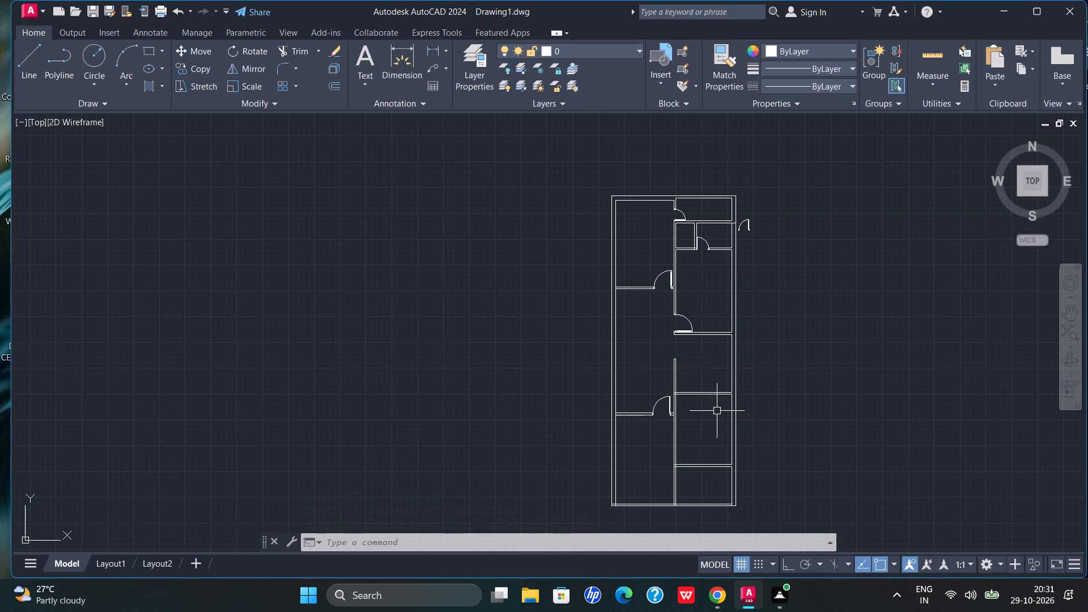
scroll(720, 512, "up", 3)
scroll(781, 352, "down", 2)
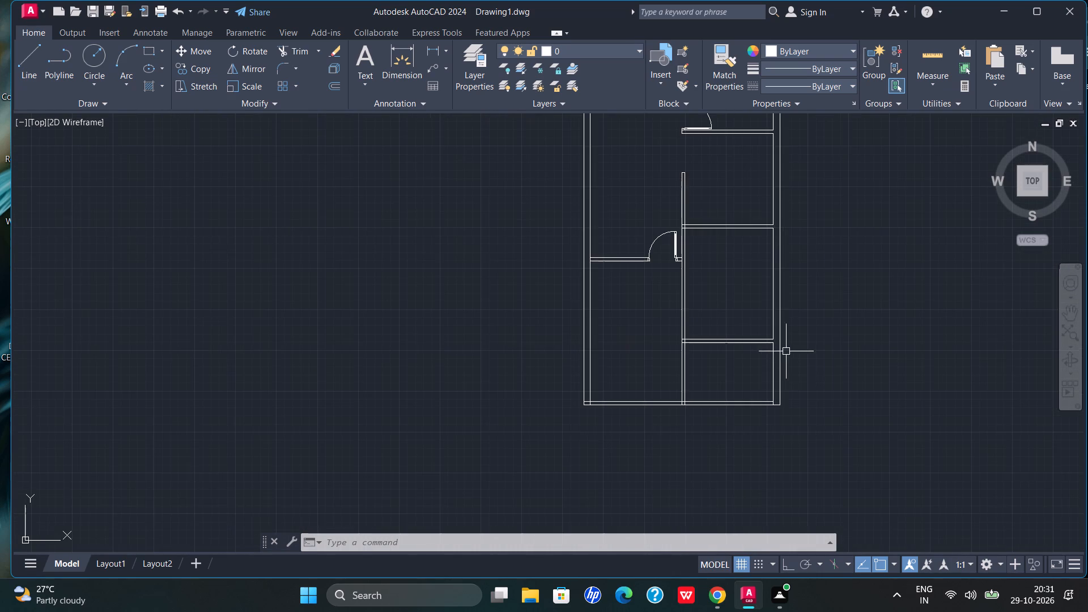
scroll(789, 389, "up", 2)
type("of")
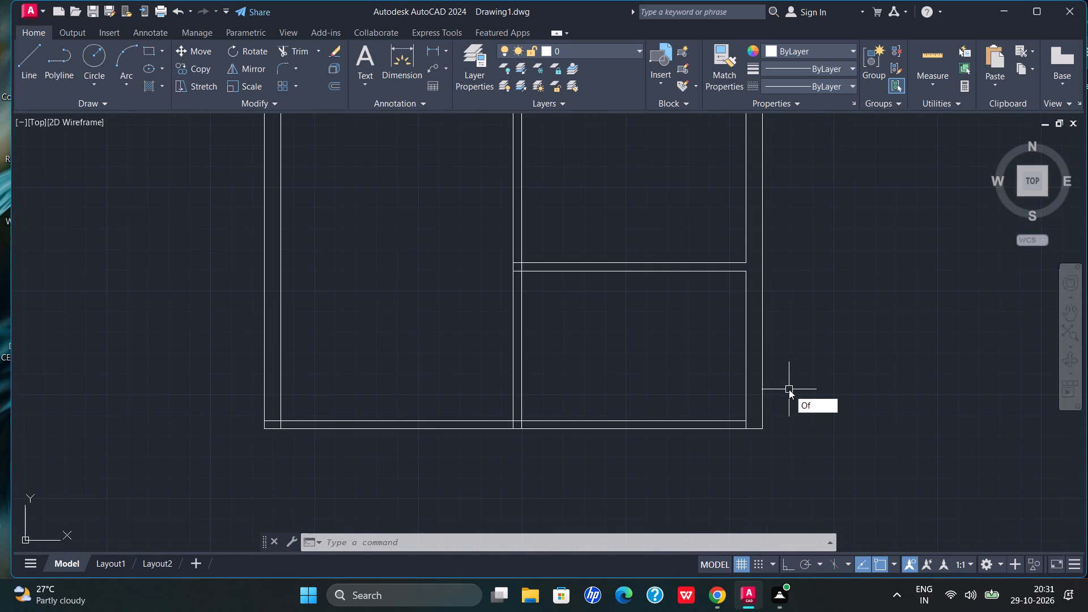
key("Return")
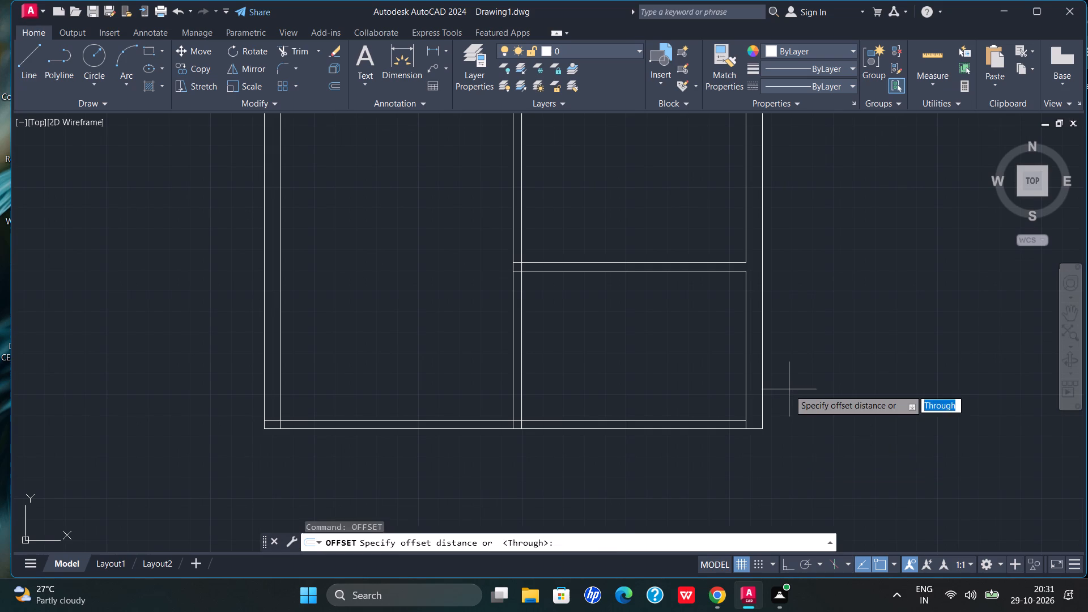
key("Return")
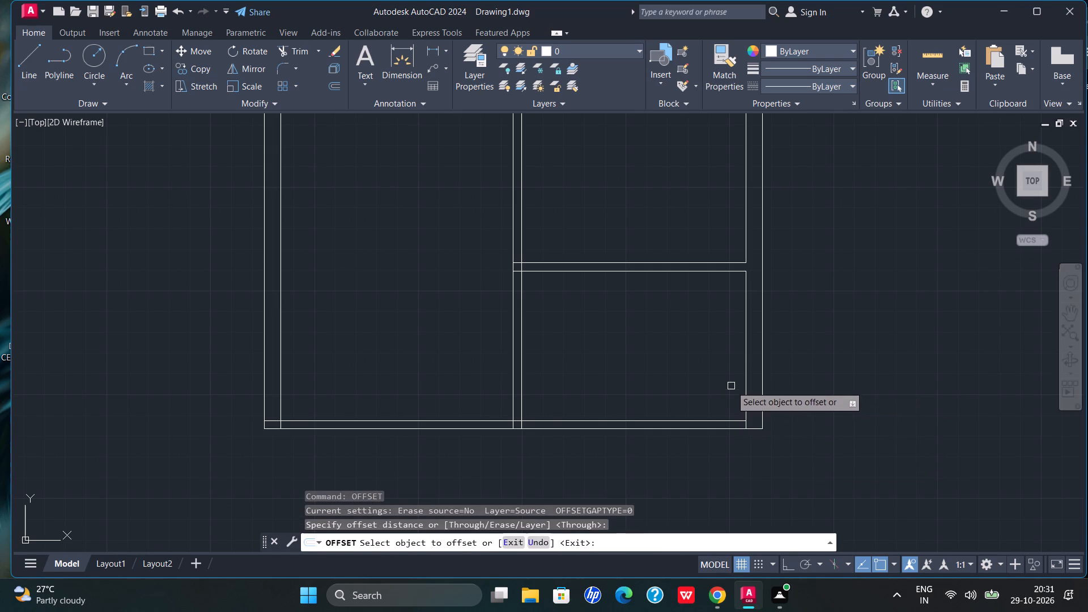
left_click(744, 334)
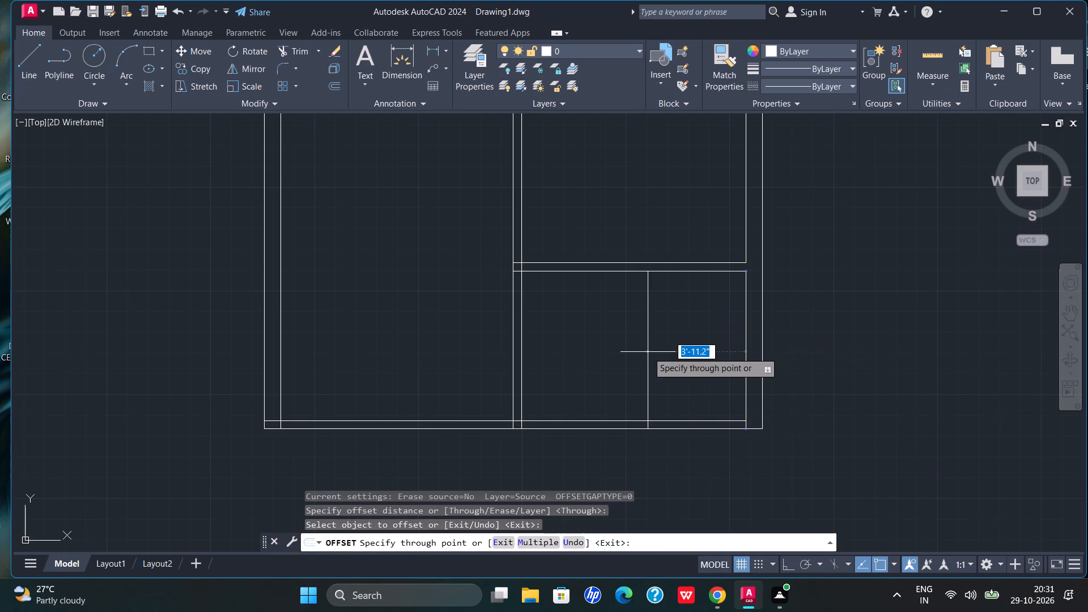
type("3'")
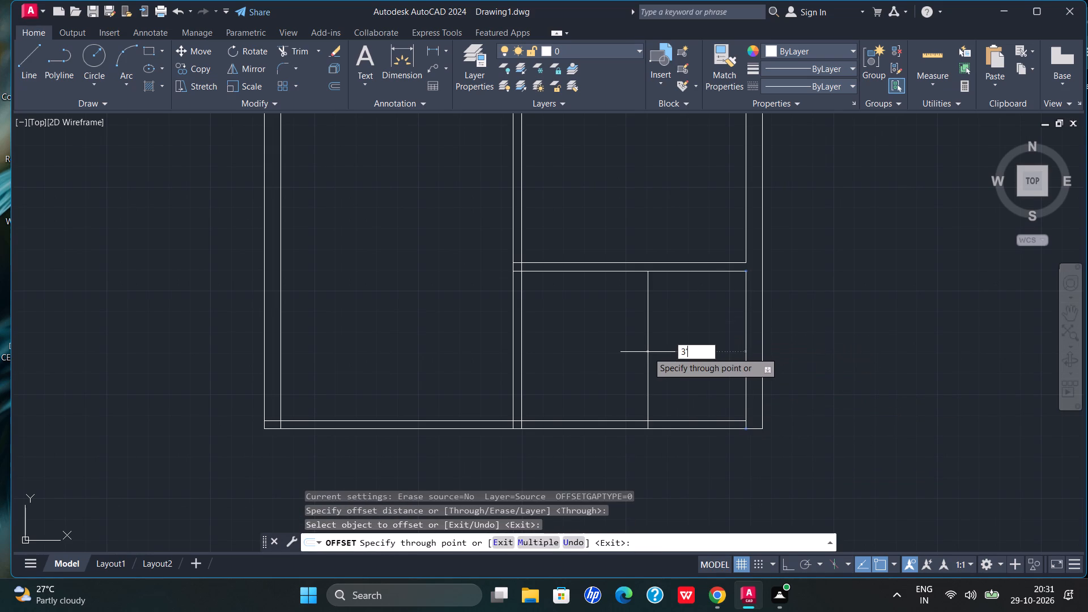
key("Return")
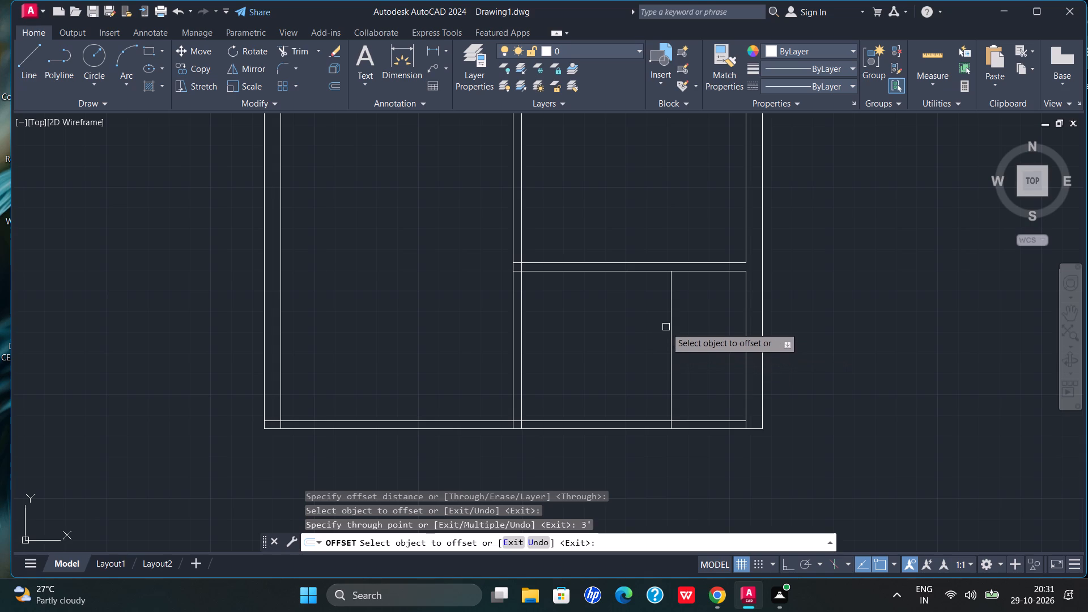
left_click(670, 309)
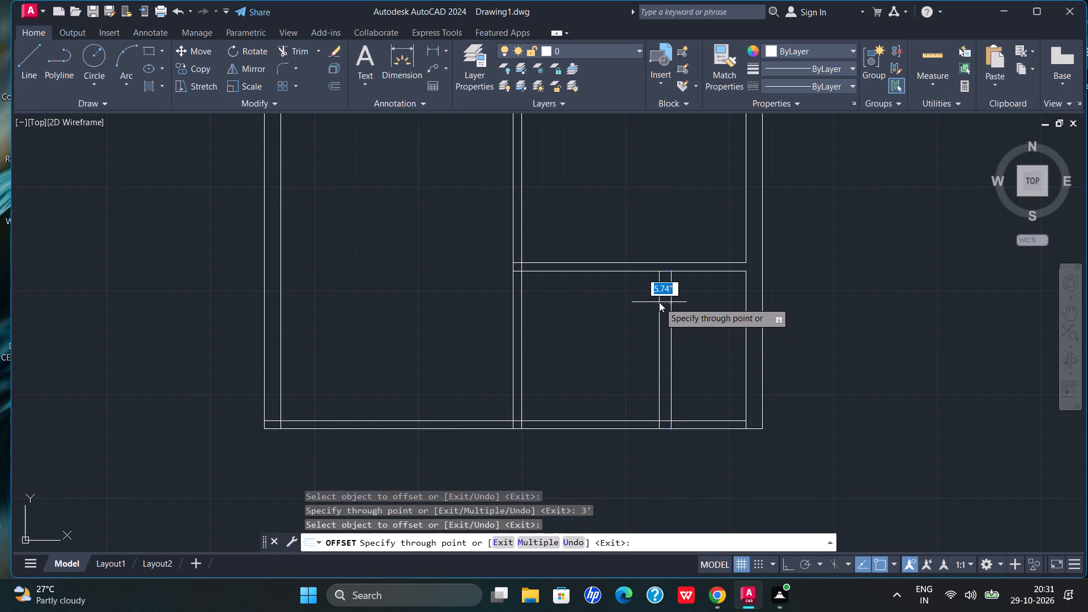
key("4")
key("shift+quotedbl")
key("Return")
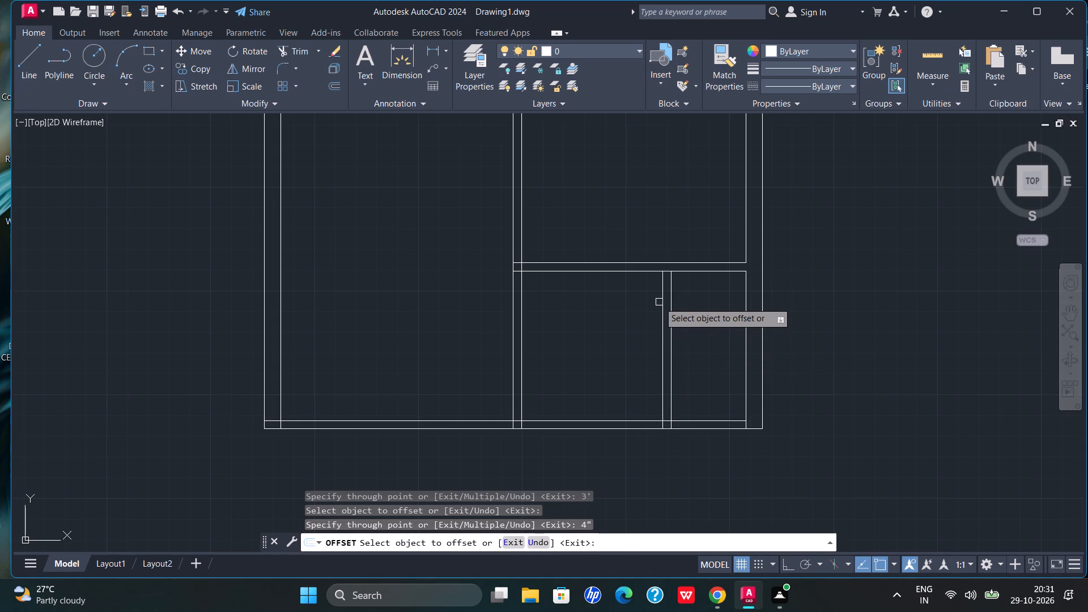
Draw two vertical lines across the horizontal partition, one continuing the new partition's right face and one nearer the right outer wall.
scroll(717, 253, "up", 1)
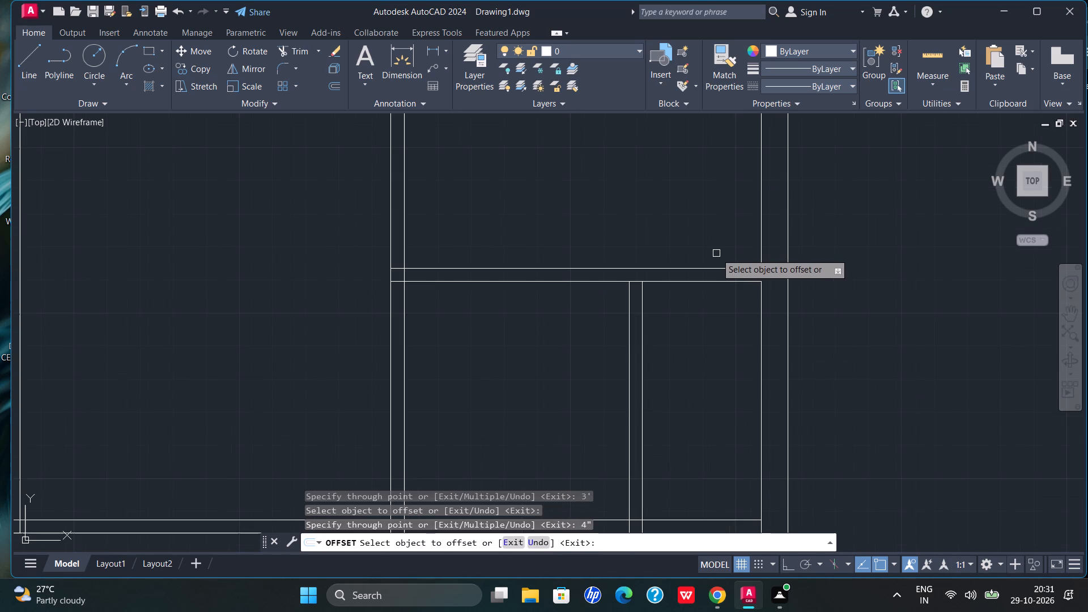
left_click(35, 46)
scroll(649, 280, "up", 2)
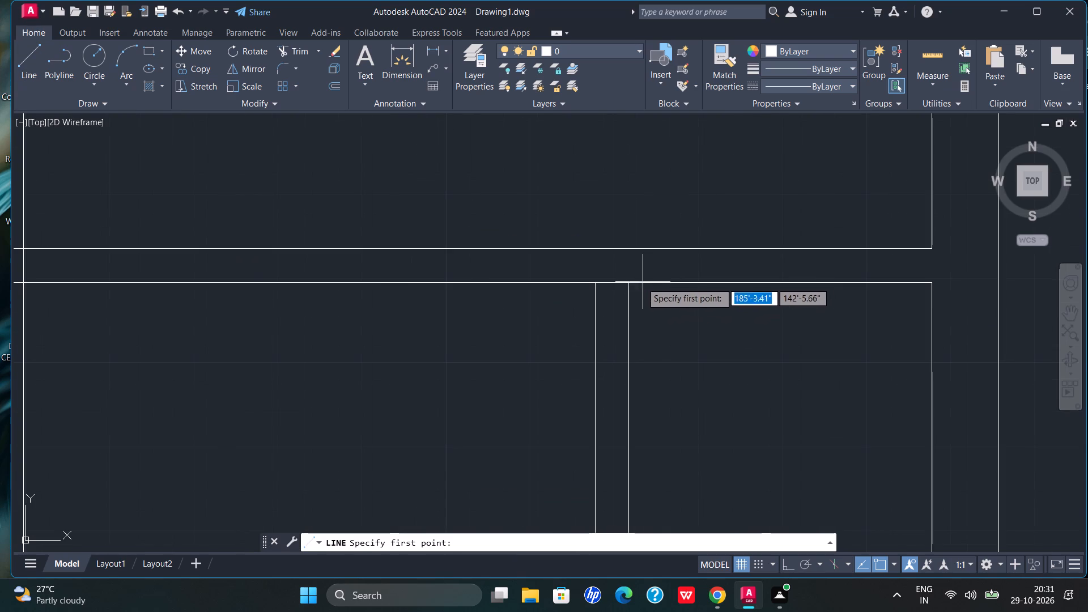
left_click(632, 283)
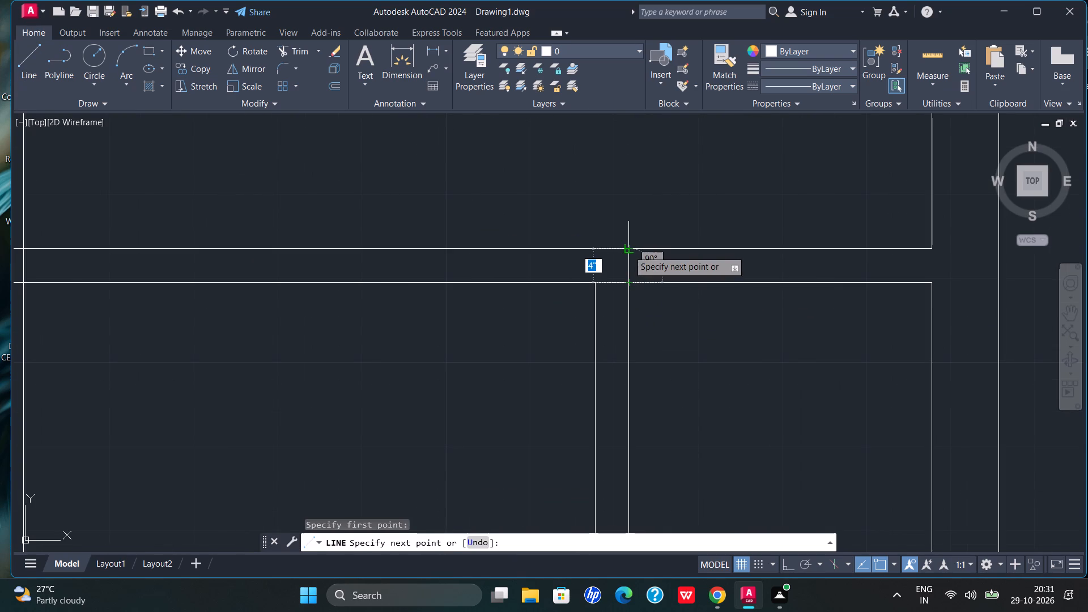
left_click(628, 250)
key("Escape")
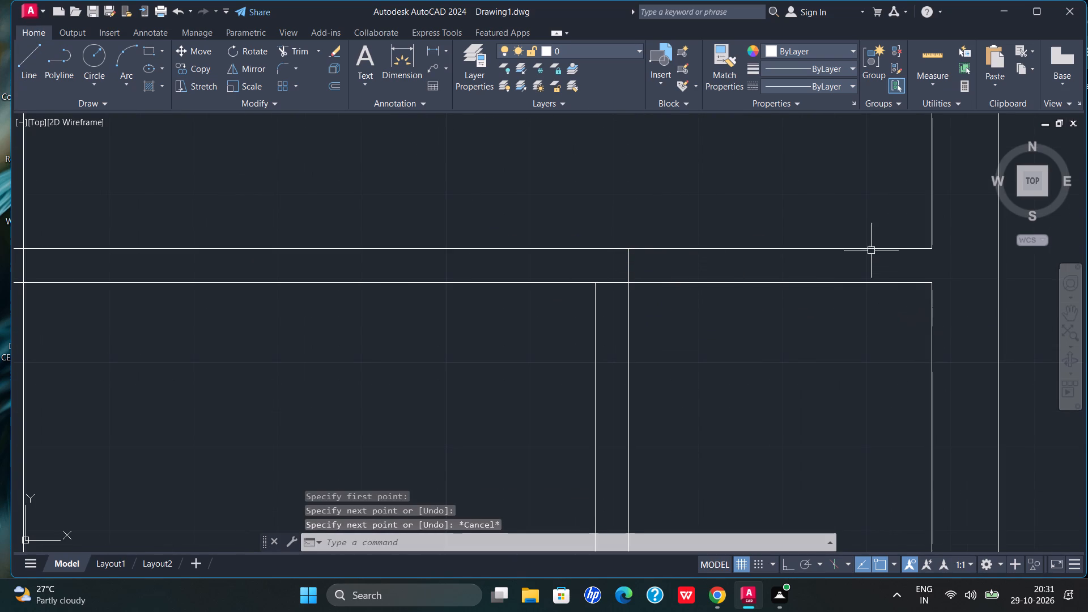
left_click(20, 73)
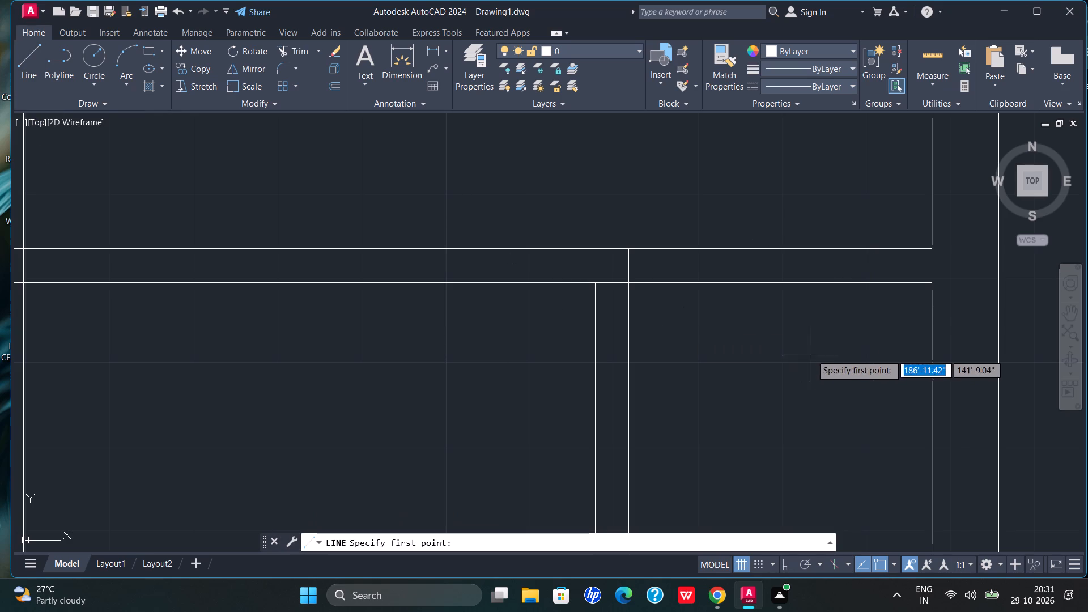
left_click(843, 248)
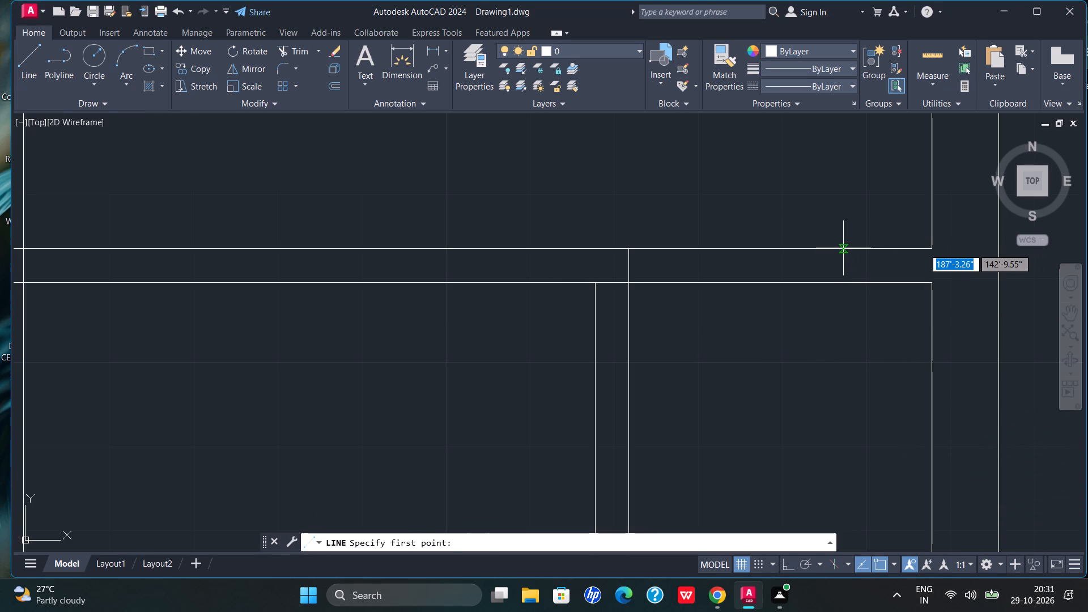
left_click(846, 286)
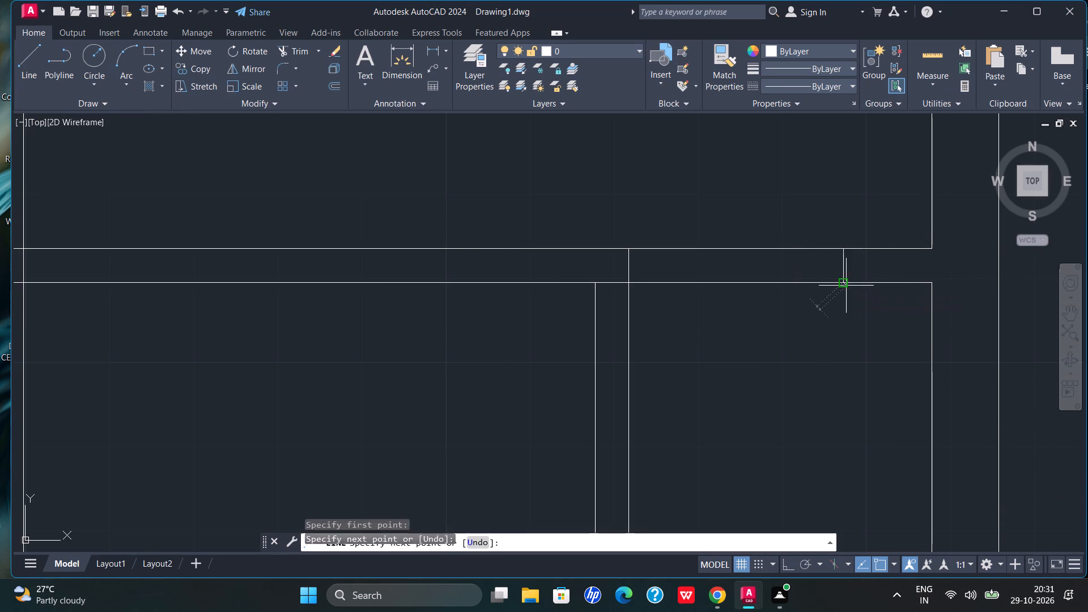
key("Escape")
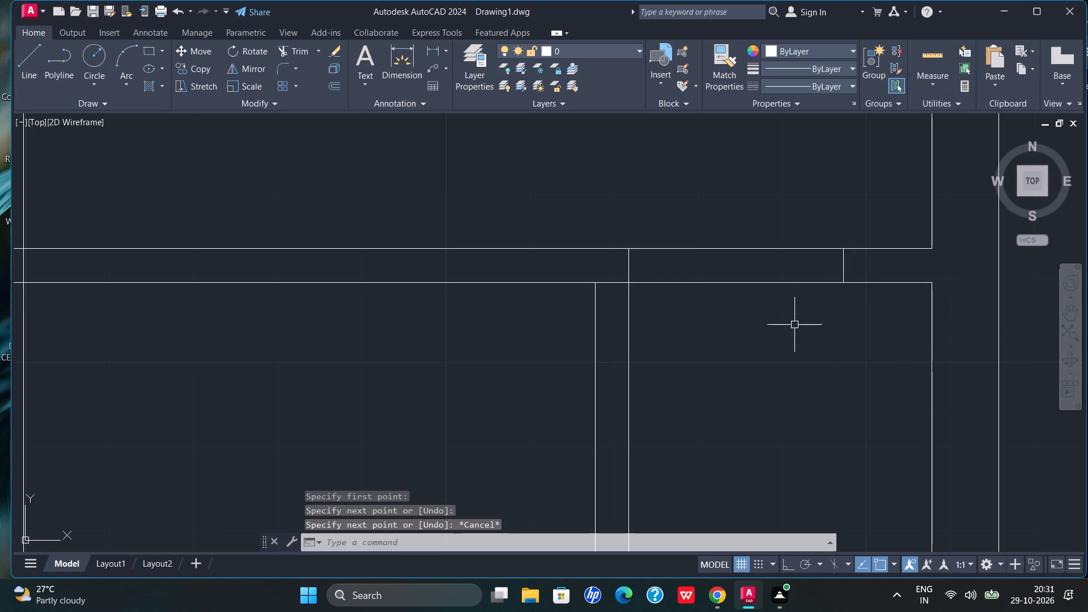
Trim the horizontal partition lines between the two verticals to cut an opening, and the lower line crossing the new vertical partition's top.
left_click(296, 49)
left_click_drag(716, 212, 704, 269)
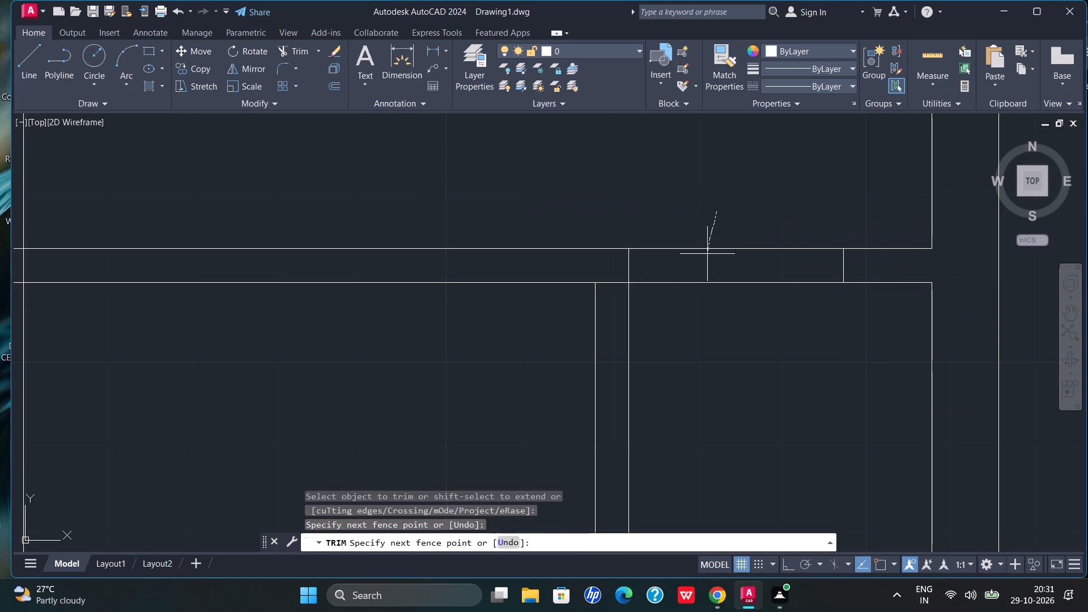
left_click_drag(704, 269, 698, 309)
scroll(600, 296, "up", 2)
left_click_drag(606, 239, 622, 291)
scroll(622, 291, "down", 4)
scroll(705, 273, "down", 2)
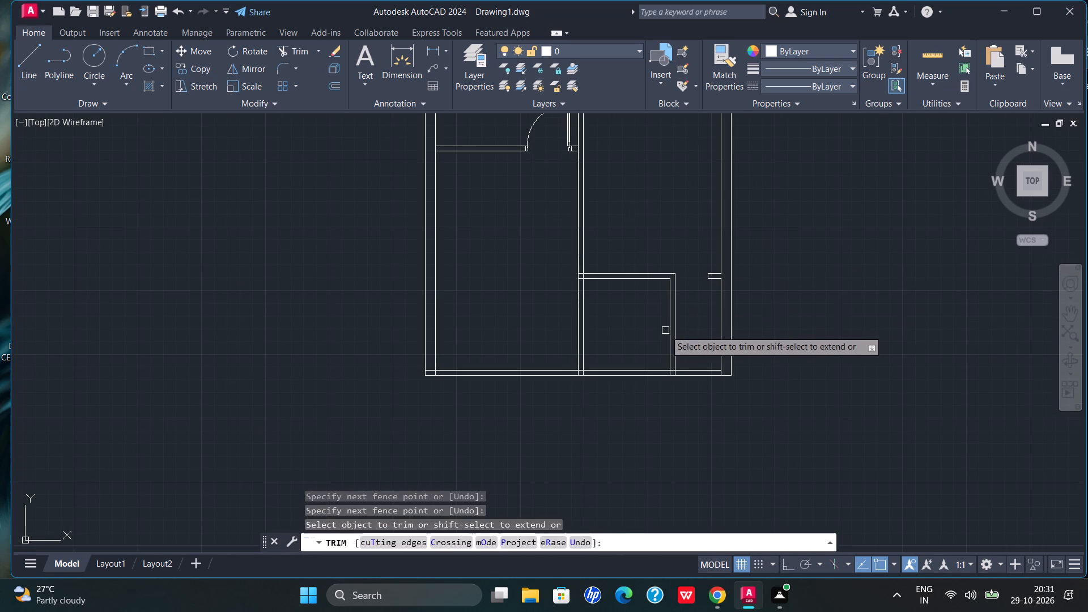
scroll(603, 322, "down", 2)
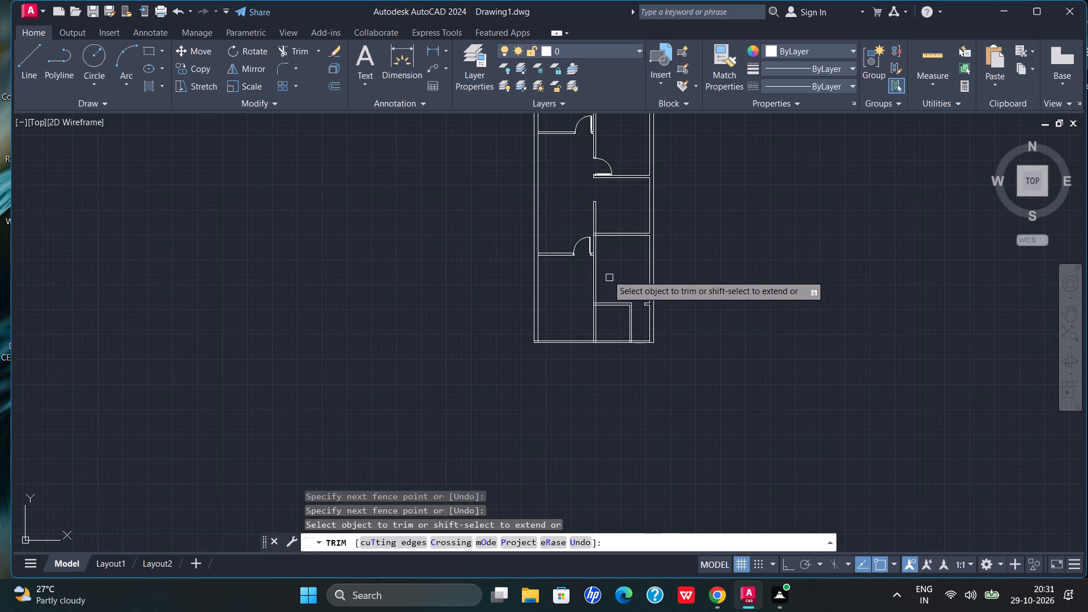
scroll(579, 214, "down", 1)
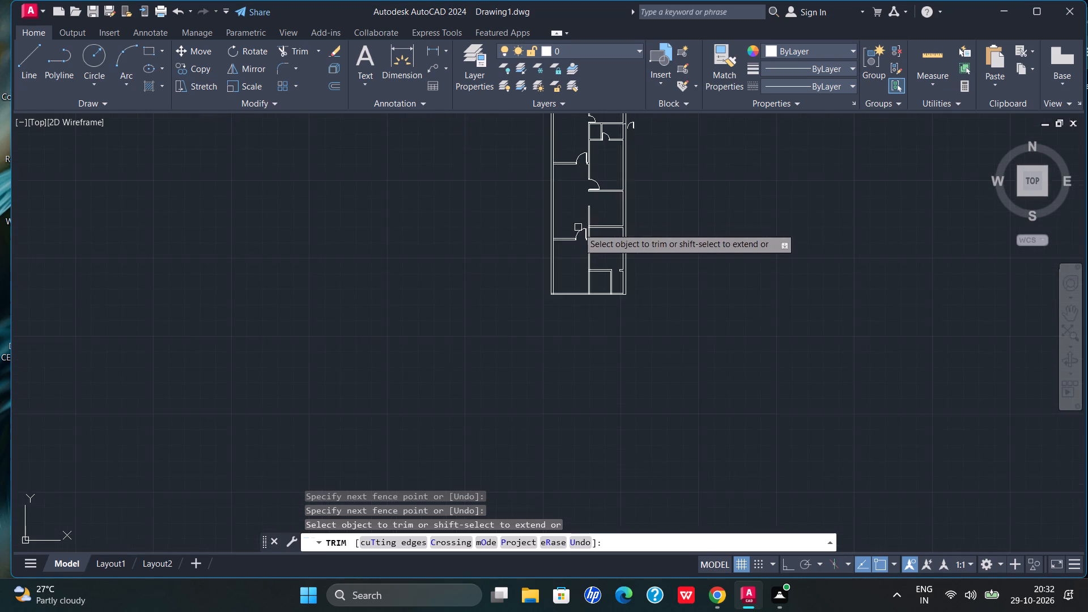
scroll(578, 228, "down", 1)
scroll(609, 133, "up", 3)
scroll(562, 260, "up", 3)
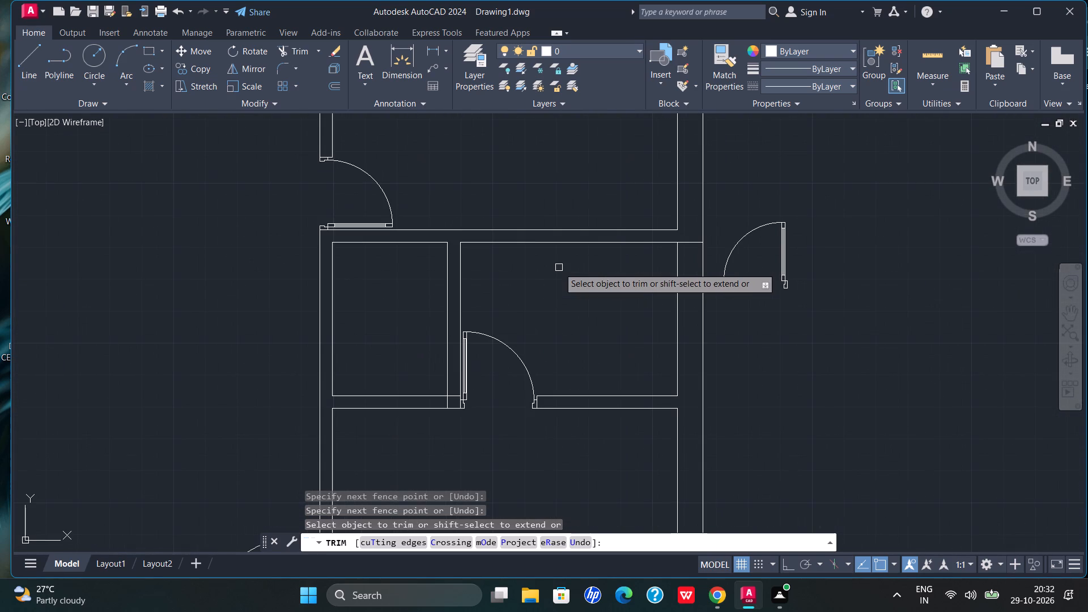
key("Escape")
key("Escape")
key("Escape")
Copy the door block from the small upper-right room's bottom opening and paste it above the new lower-right opening.
left_click_drag(532, 292, 524, 298)
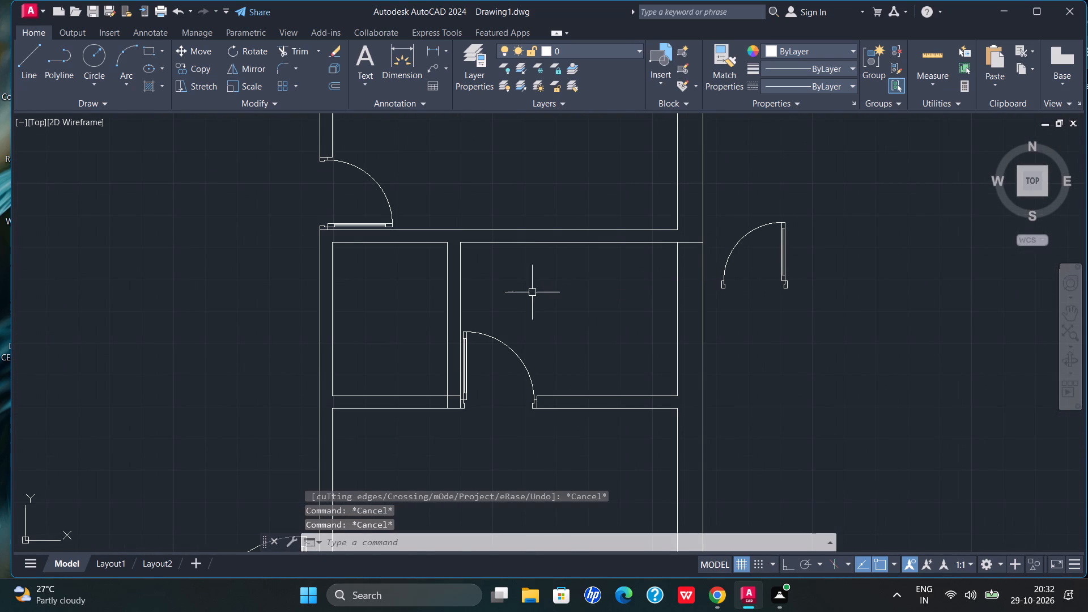
left_click_drag(524, 298, 483, 381)
key("ctrl+c")
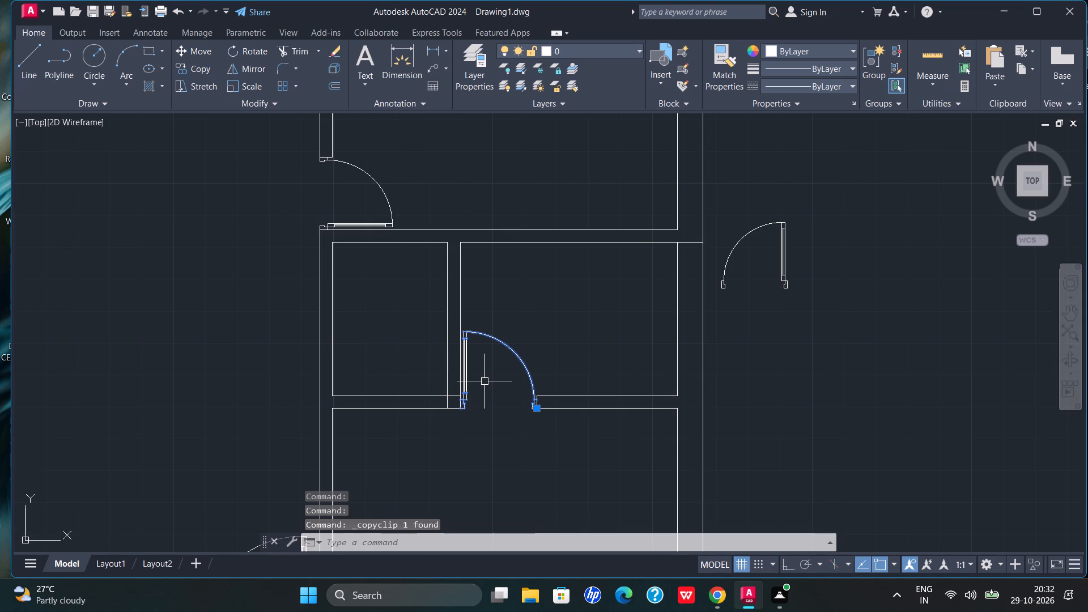
scroll(373, 263, "down", 4)
scroll(443, 222, "down", 1)
scroll(402, 397, "up", 2)
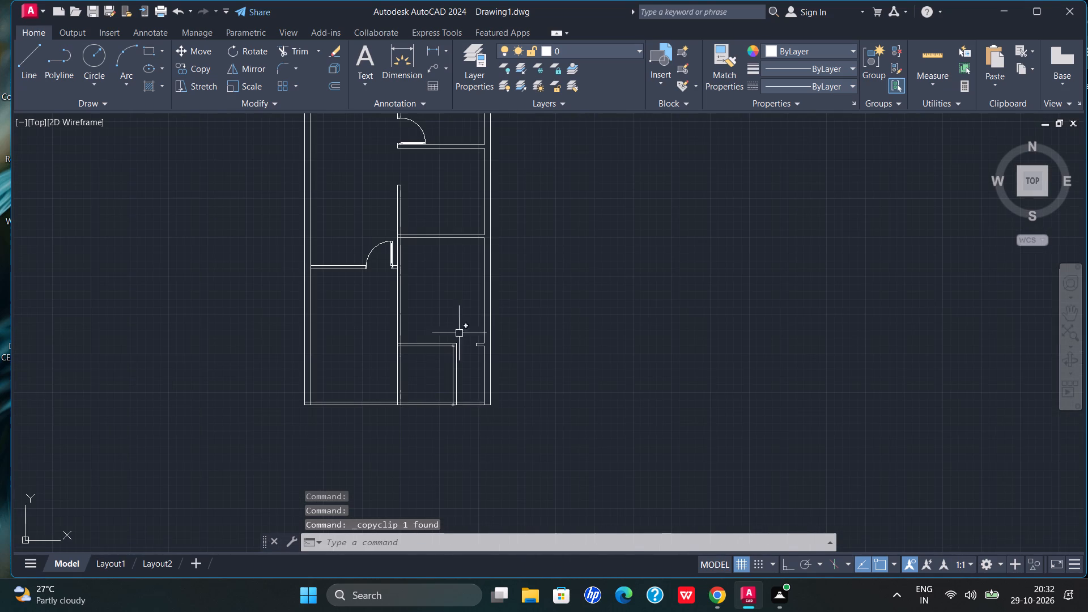
scroll(489, 337, "up", 4)
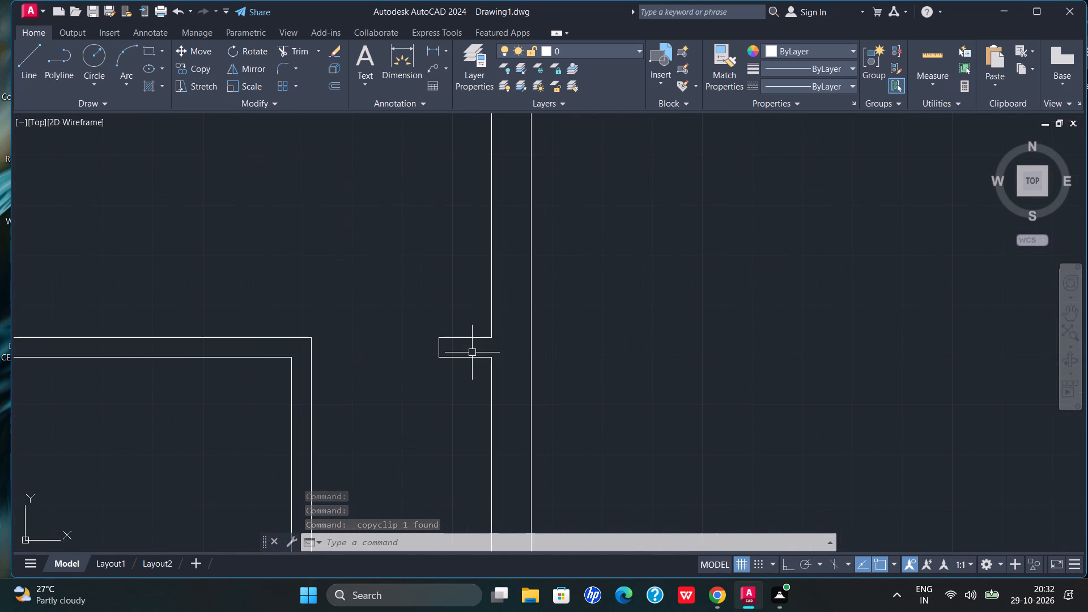
key("ctrl+v")
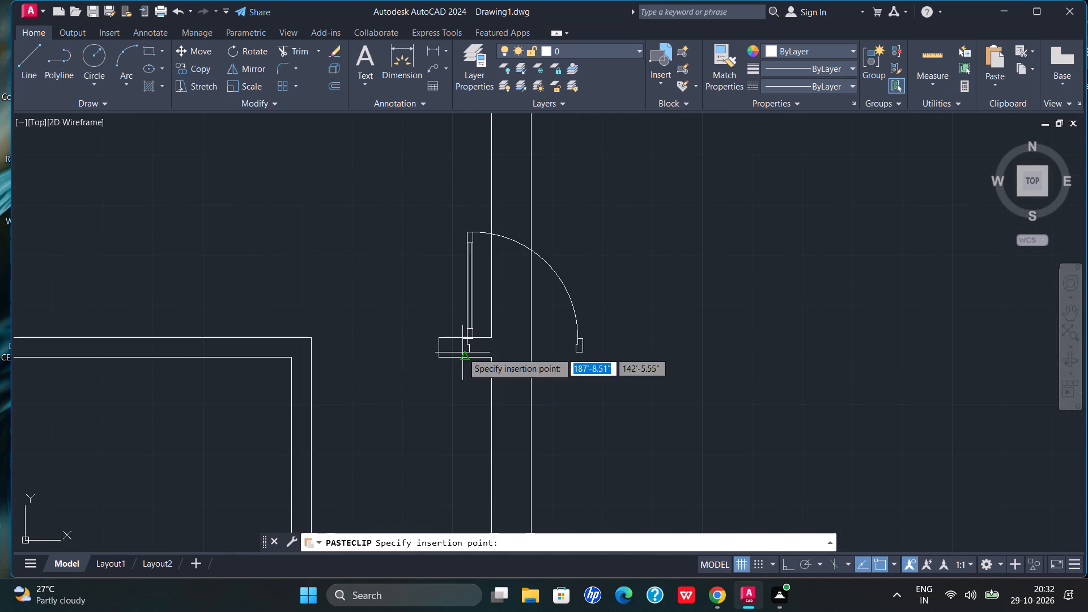
left_click(318, 267)
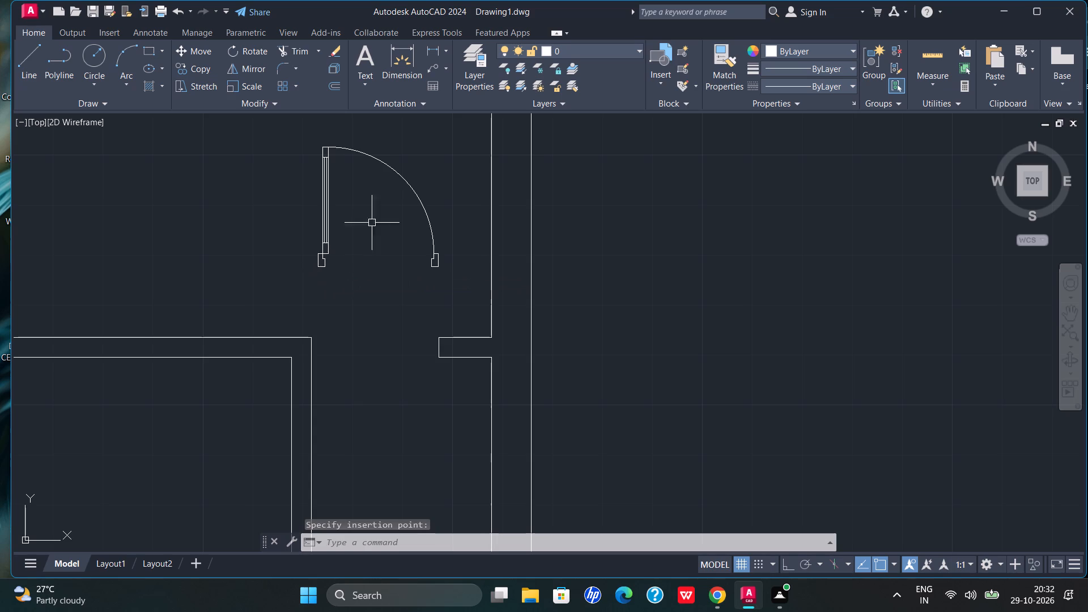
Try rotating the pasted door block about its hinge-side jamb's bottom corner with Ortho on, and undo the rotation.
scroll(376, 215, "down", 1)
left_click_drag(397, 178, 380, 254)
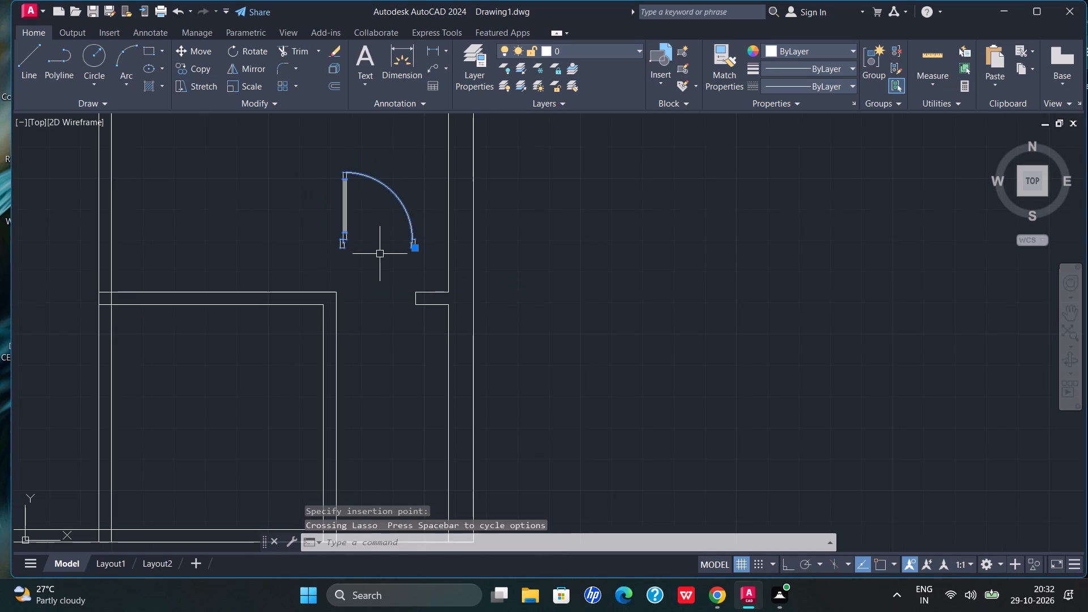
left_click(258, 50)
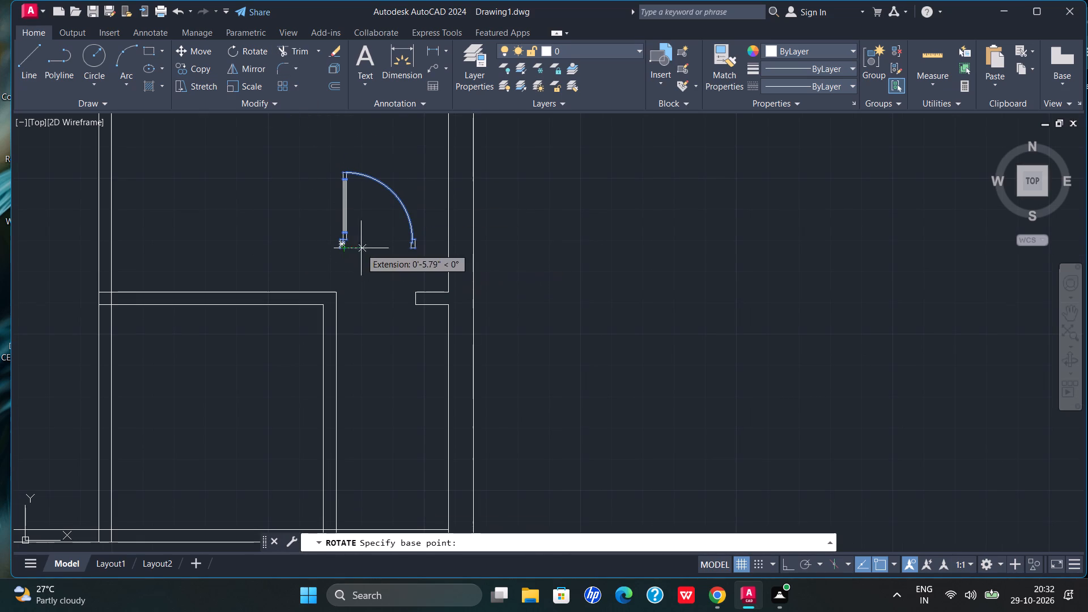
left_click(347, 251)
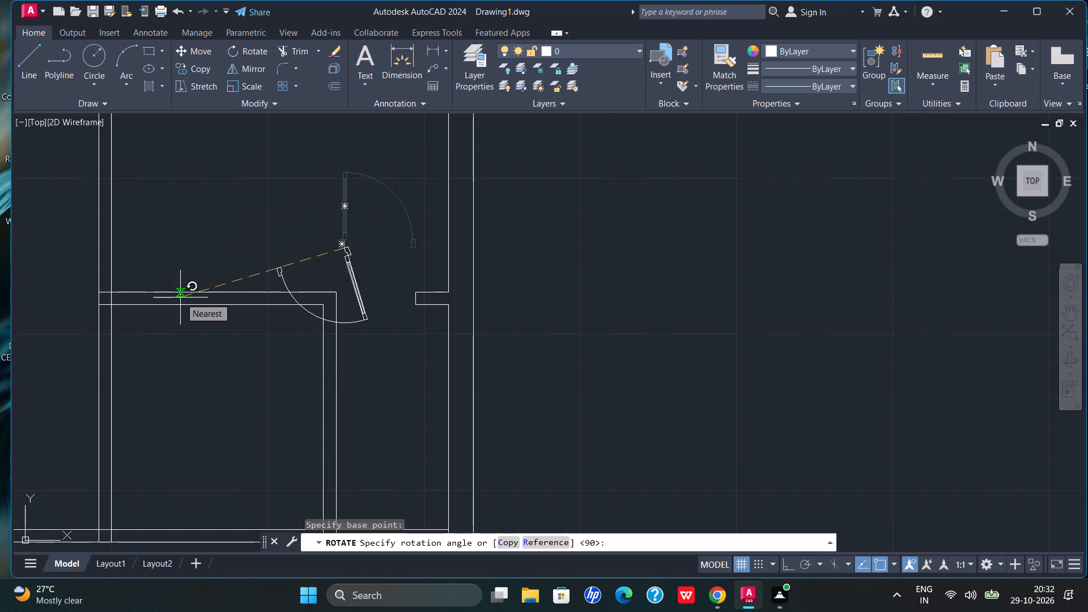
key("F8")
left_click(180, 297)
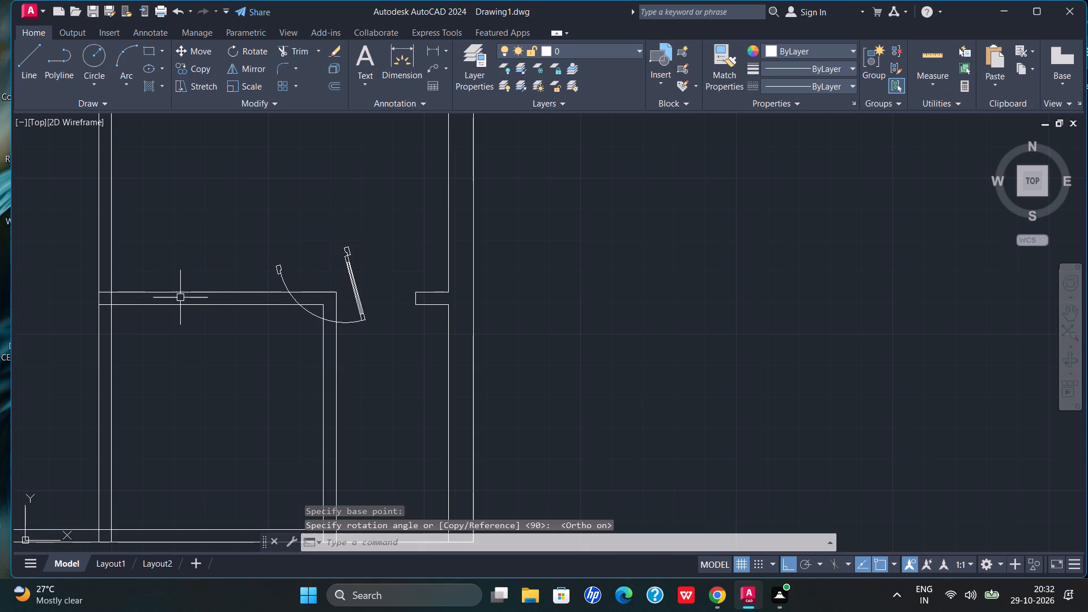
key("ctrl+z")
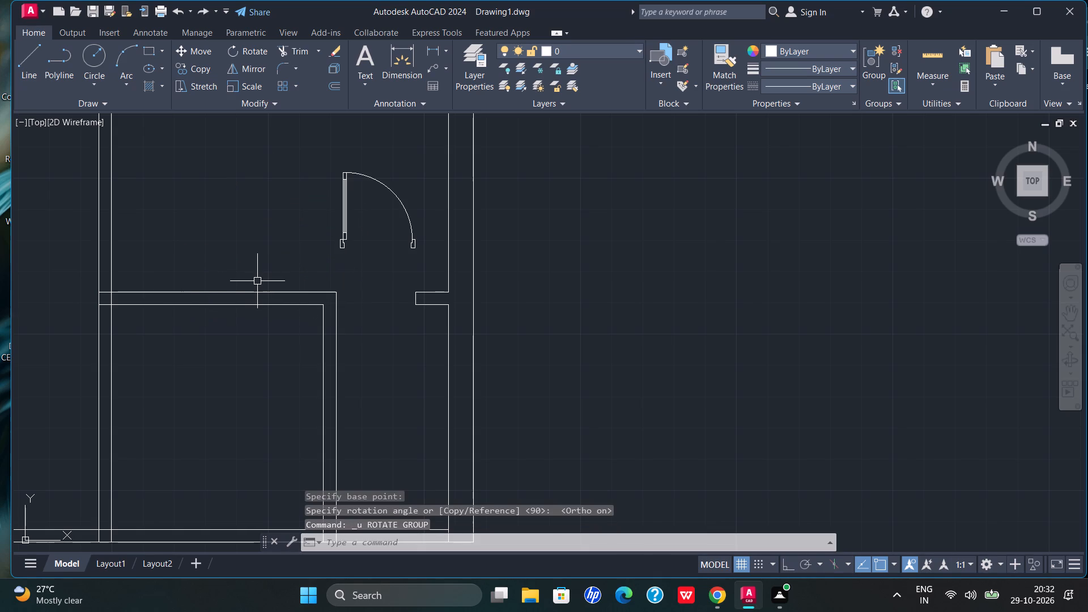
Rotate the pasted door block 180° about its hinge-side jamb's bottom corner with Ortho on.
left_click_drag(387, 187, 338, 182)
left_click_drag(377, 164, 367, 163)
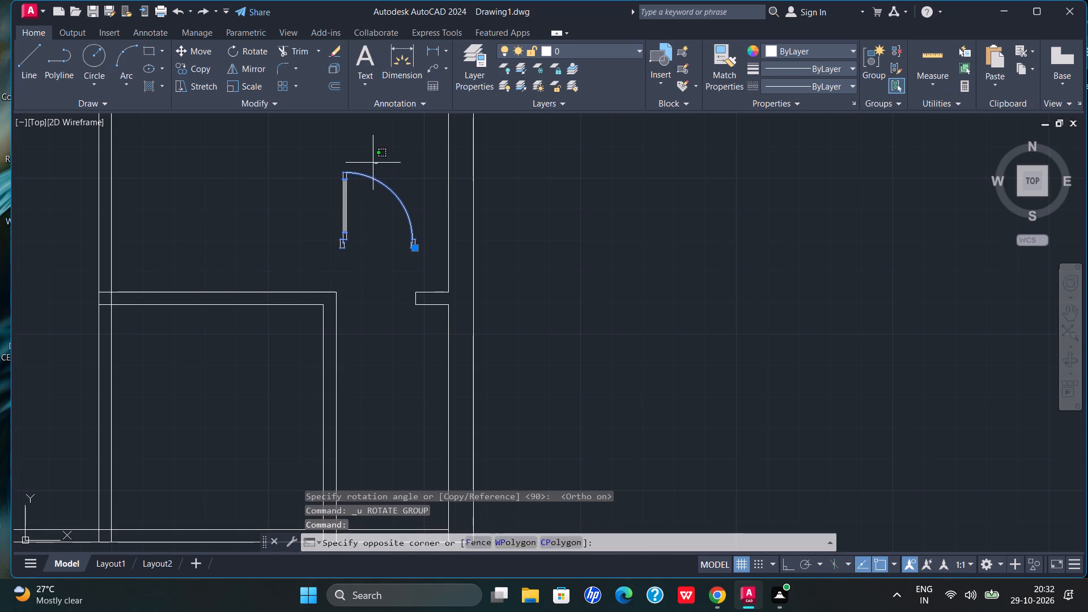
left_click_drag(367, 163, 373, 258)
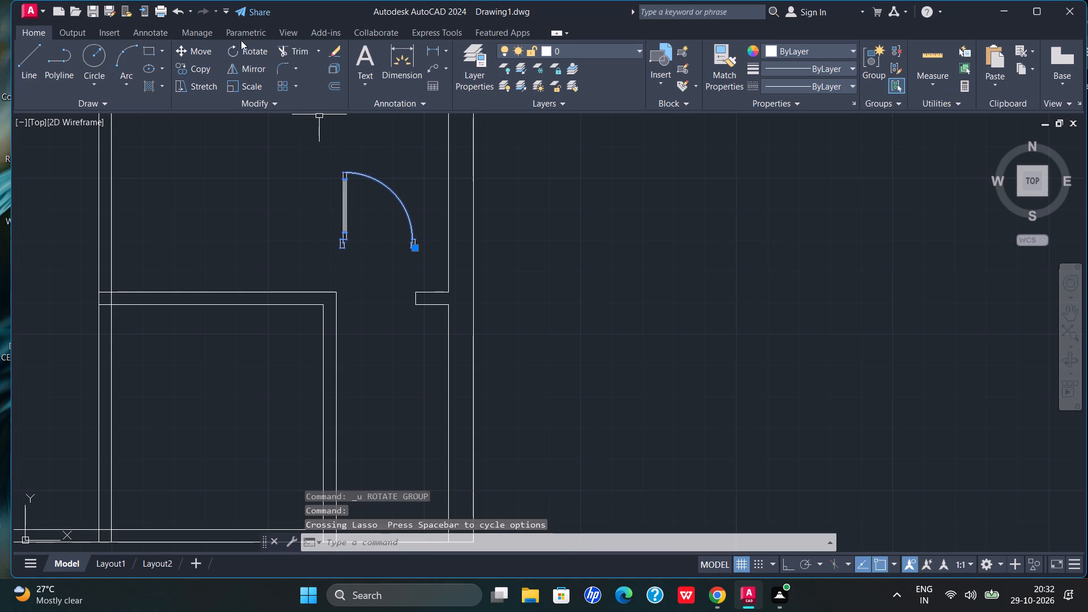
left_click(240, 51)
left_click(338, 249)
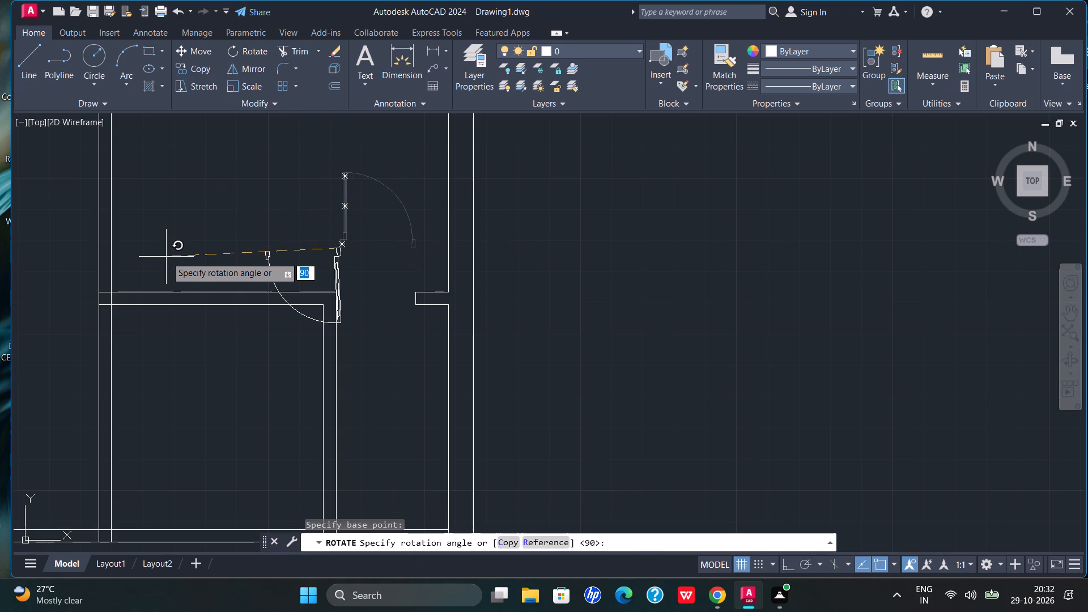
key("F8")
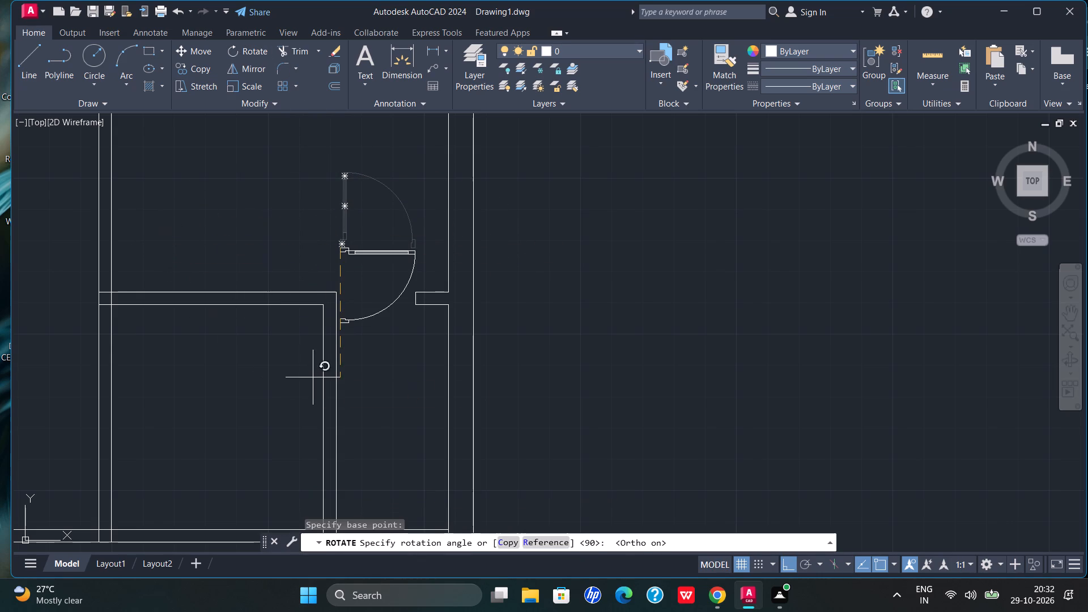
left_click(188, 314)
scroll(347, 308, "up", 2)
scroll(347, 308, "down", 1)
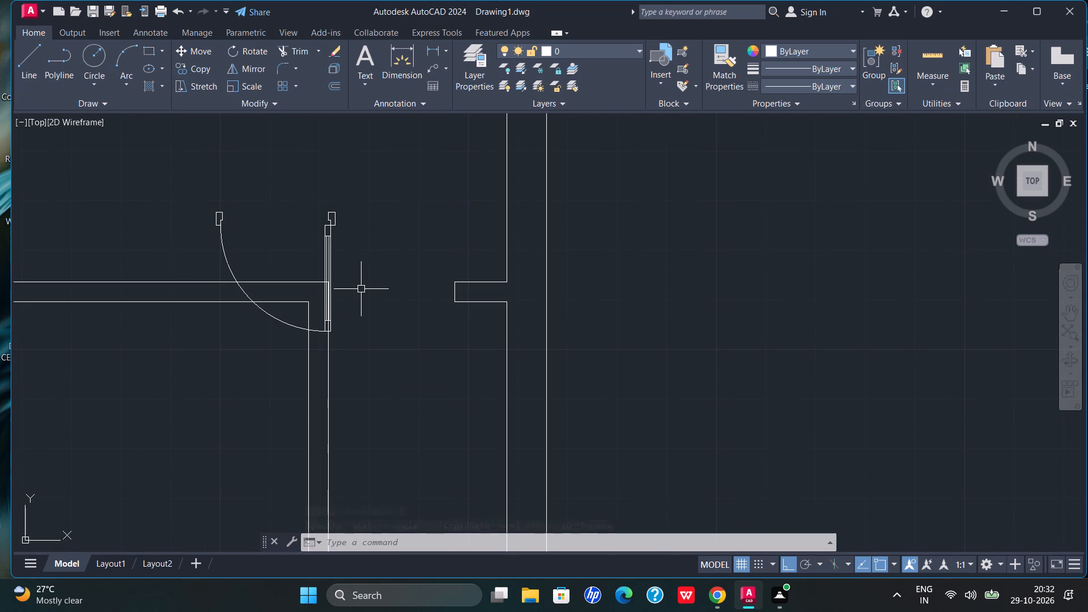
Move the rotated door block straight up so it sits clear above the horizontal partition.
scroll(365, 228, "down", 1)
left_click_drag(373, 231, 246, 233)
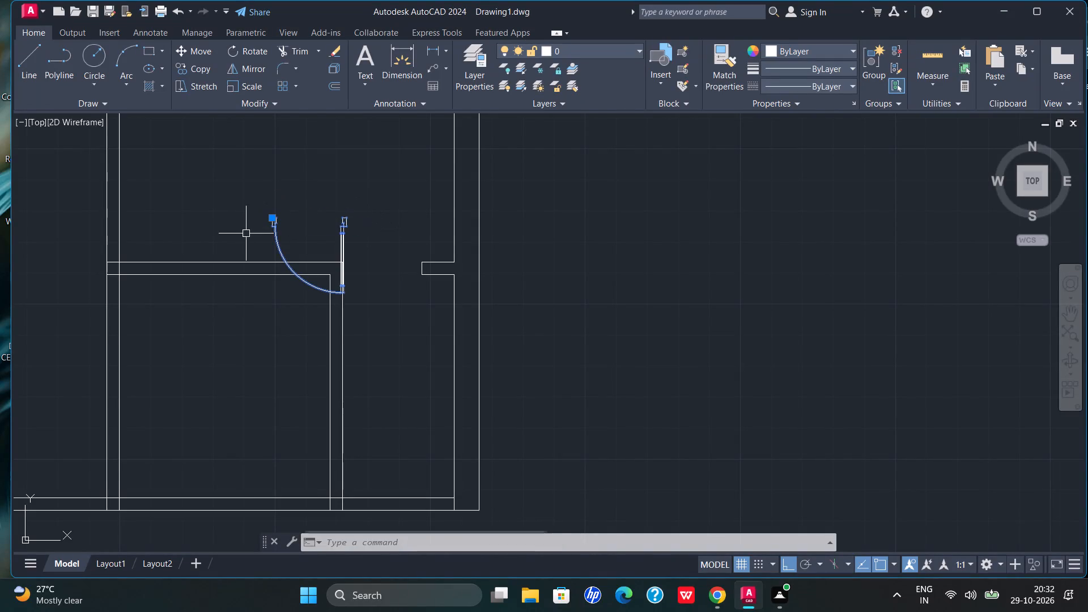
left_click(192, 45)
left_click(270, 240)
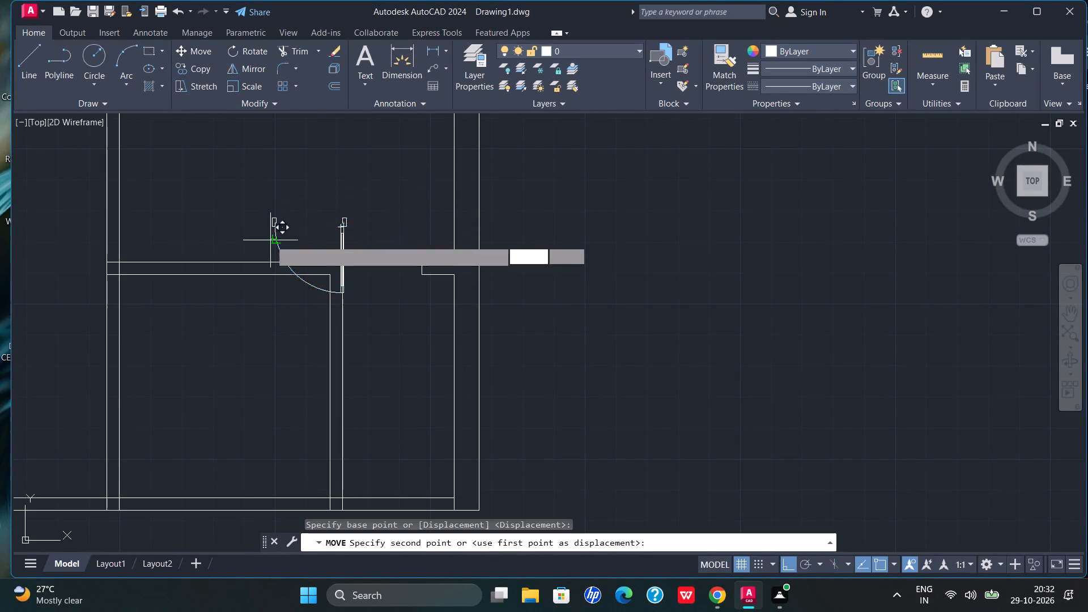
left_click(283, 165)
Mirror the door block across a vertical line beside its hinge-side jamb and erase the source object.
left_click_drag(379, 139, 321, 136)
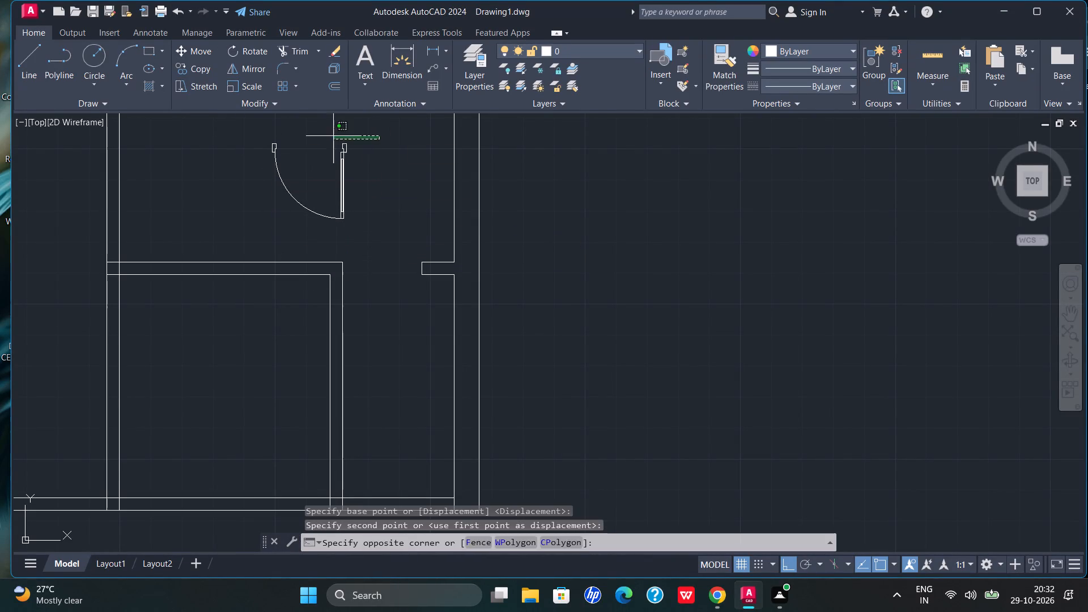
left_click_drag(321, 136, 352, 224)
left_click(249, 72)
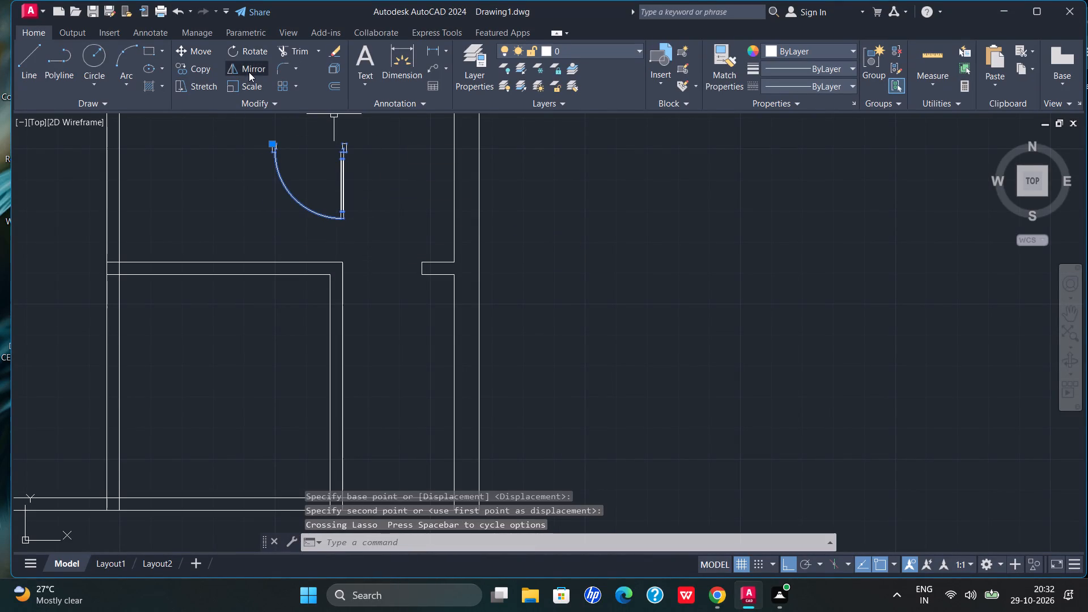
left_click(351, 145)
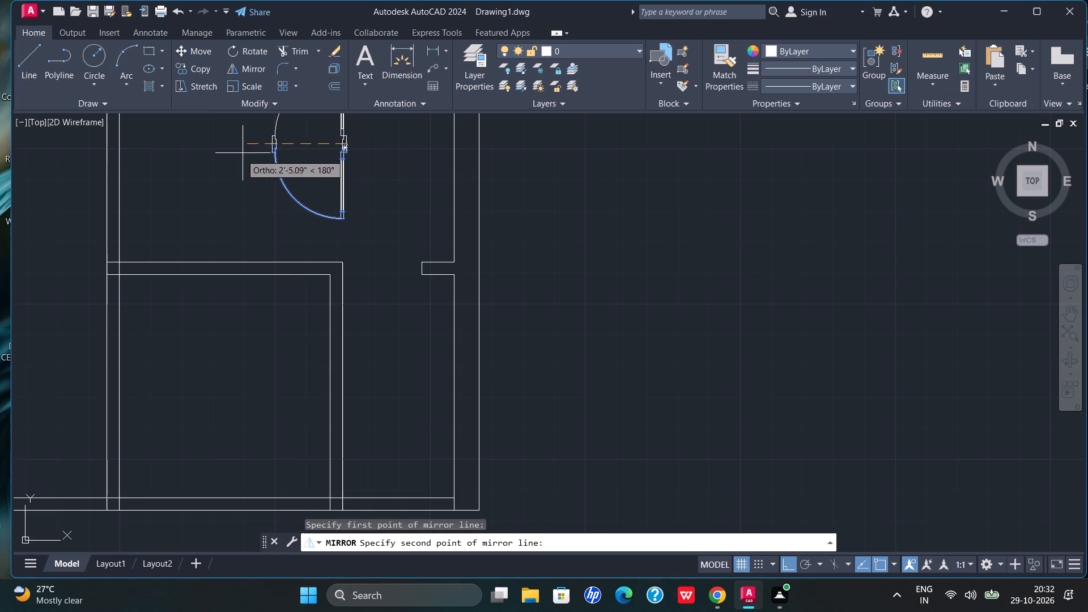
left_click(255, 248)
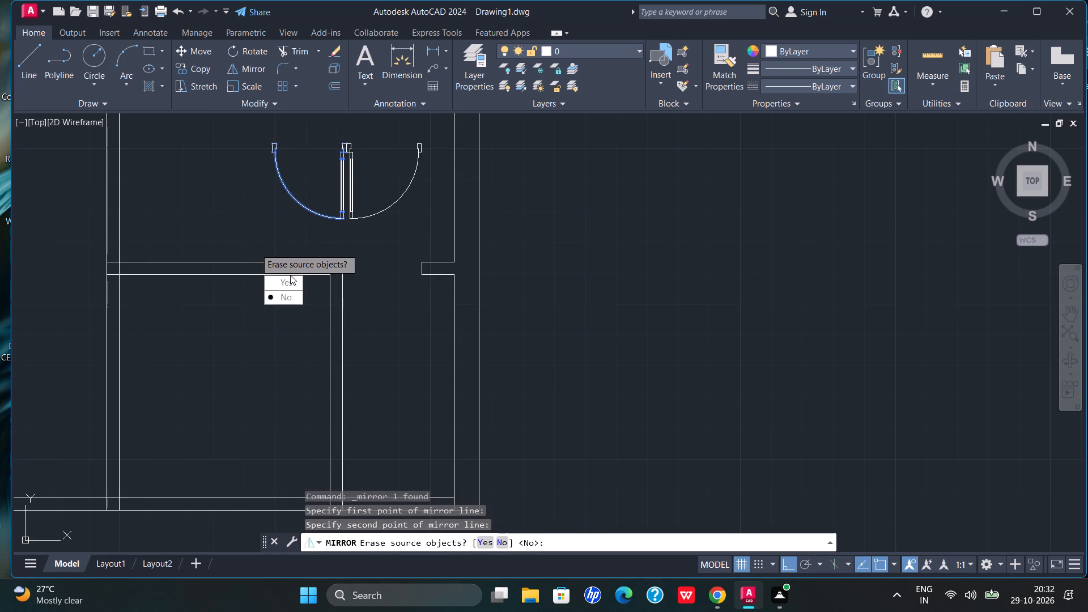
left_click_drag(284, 284, 255, 247)
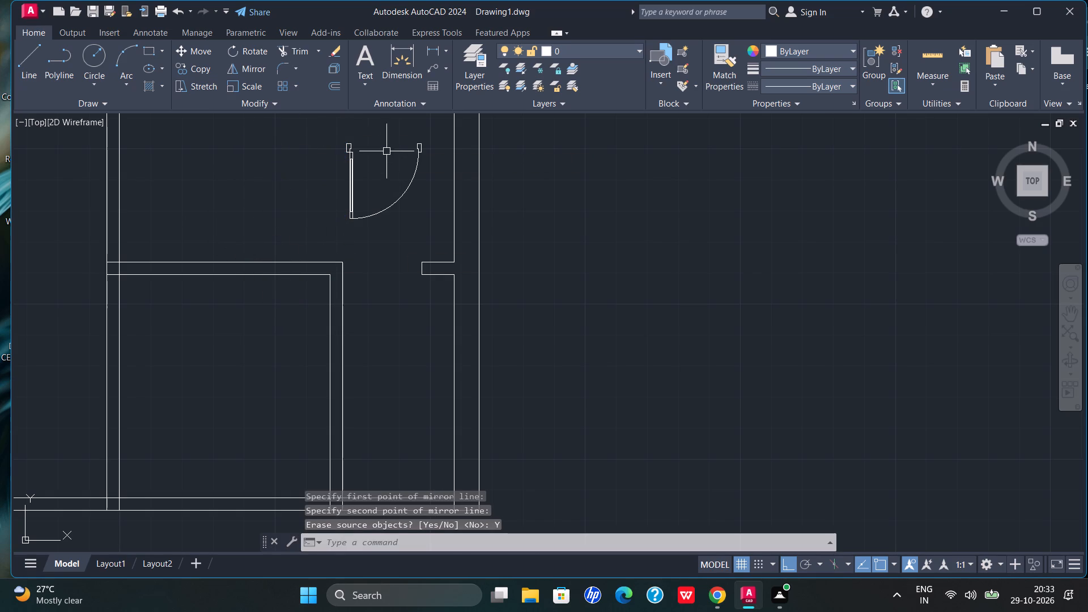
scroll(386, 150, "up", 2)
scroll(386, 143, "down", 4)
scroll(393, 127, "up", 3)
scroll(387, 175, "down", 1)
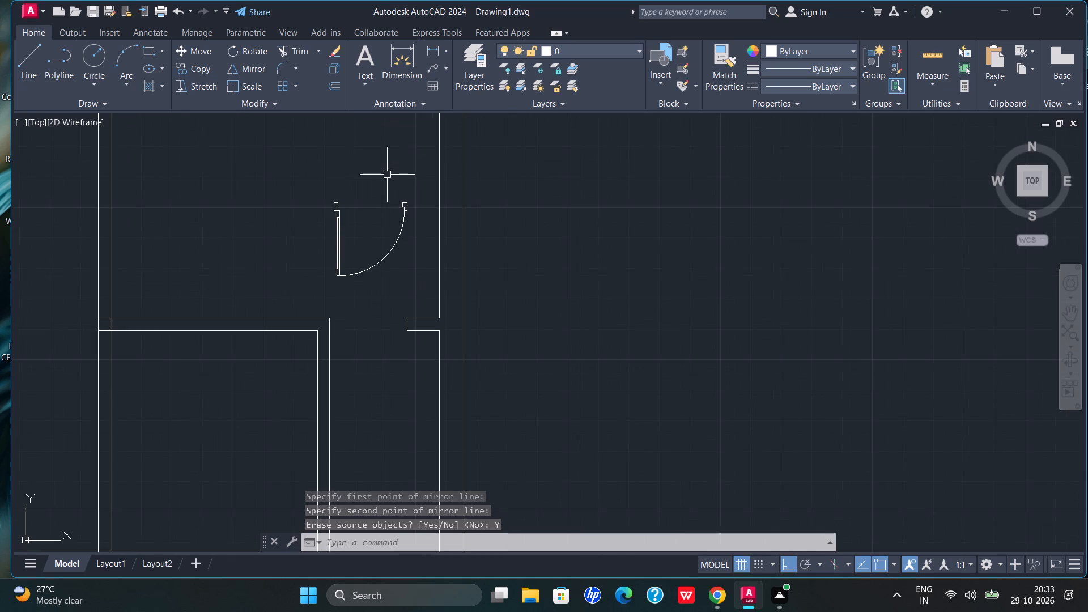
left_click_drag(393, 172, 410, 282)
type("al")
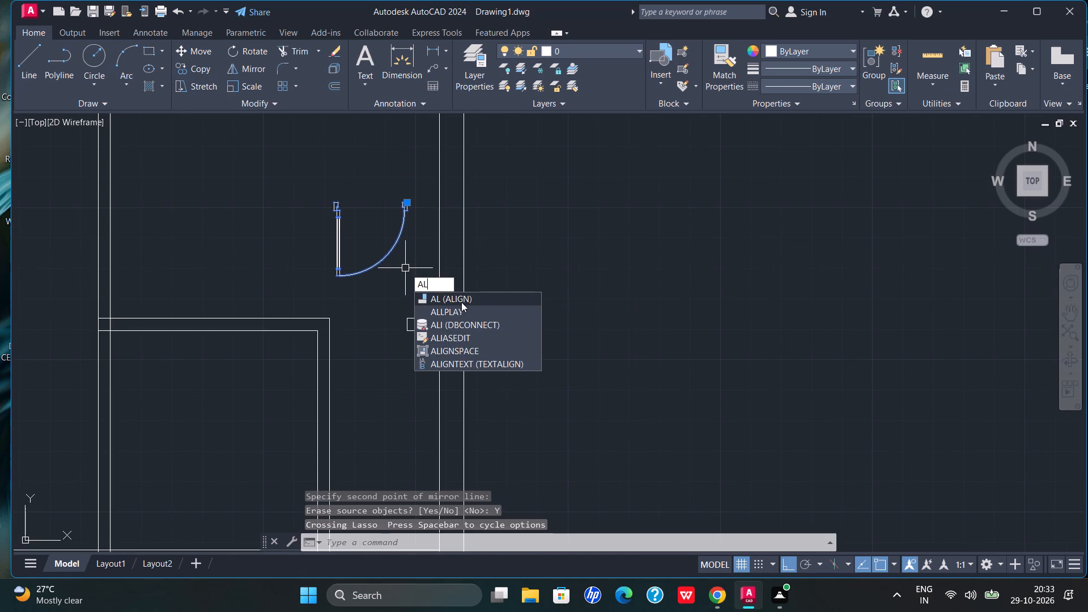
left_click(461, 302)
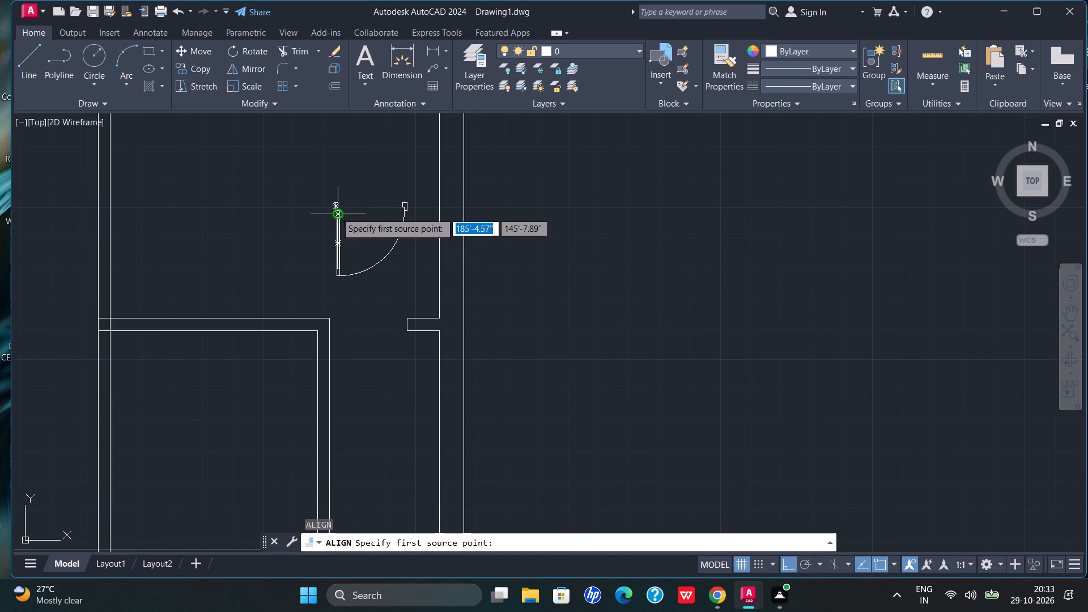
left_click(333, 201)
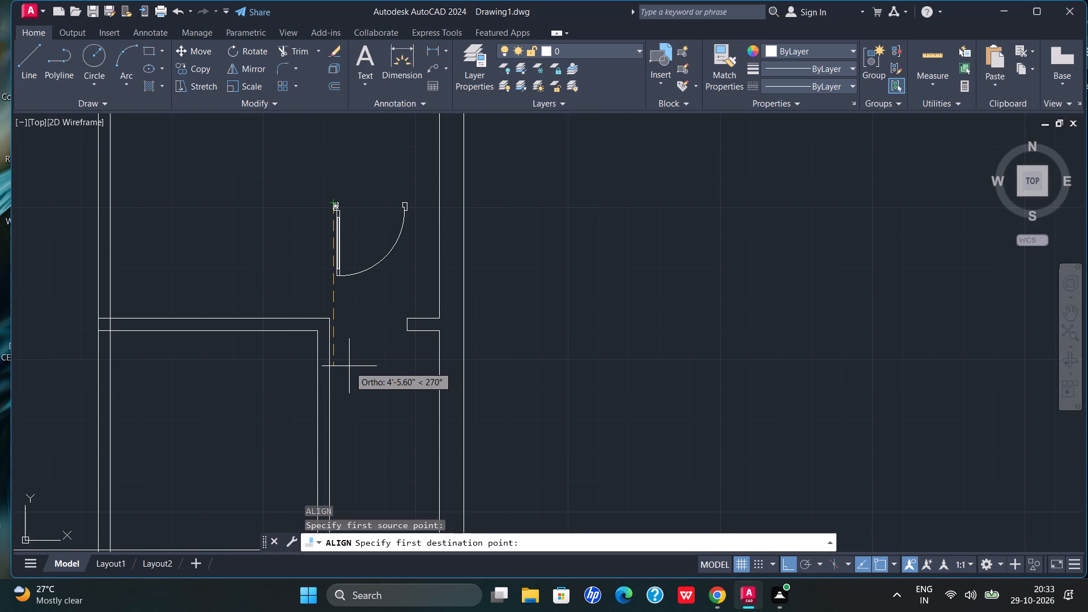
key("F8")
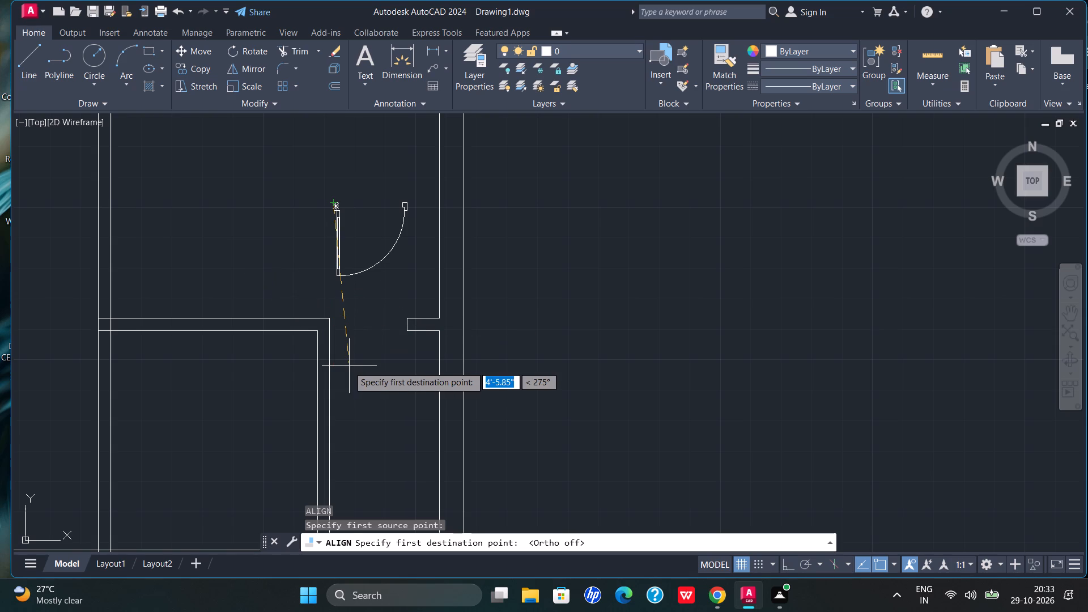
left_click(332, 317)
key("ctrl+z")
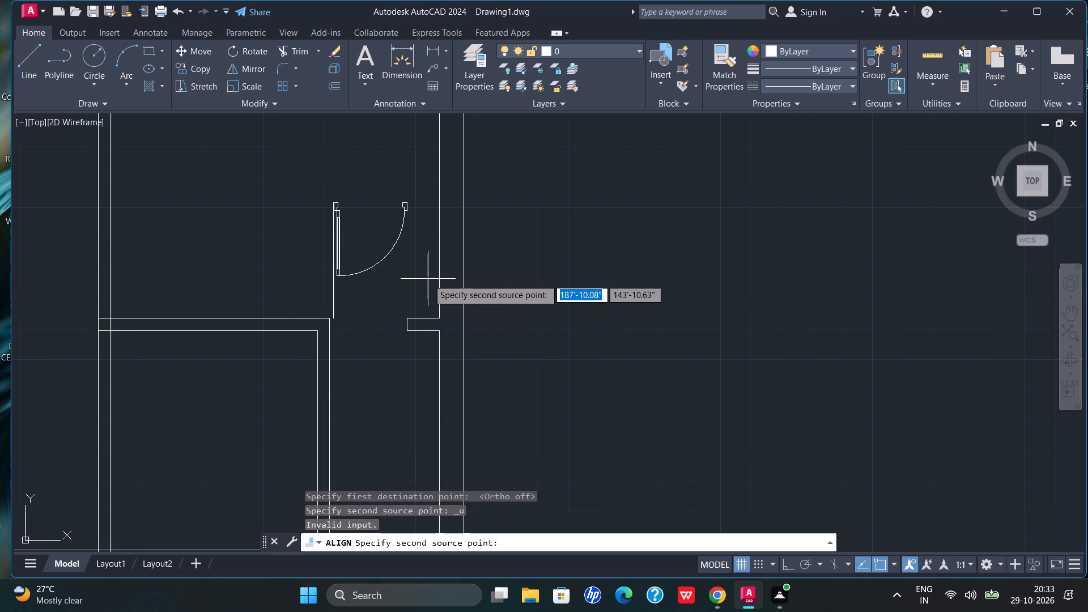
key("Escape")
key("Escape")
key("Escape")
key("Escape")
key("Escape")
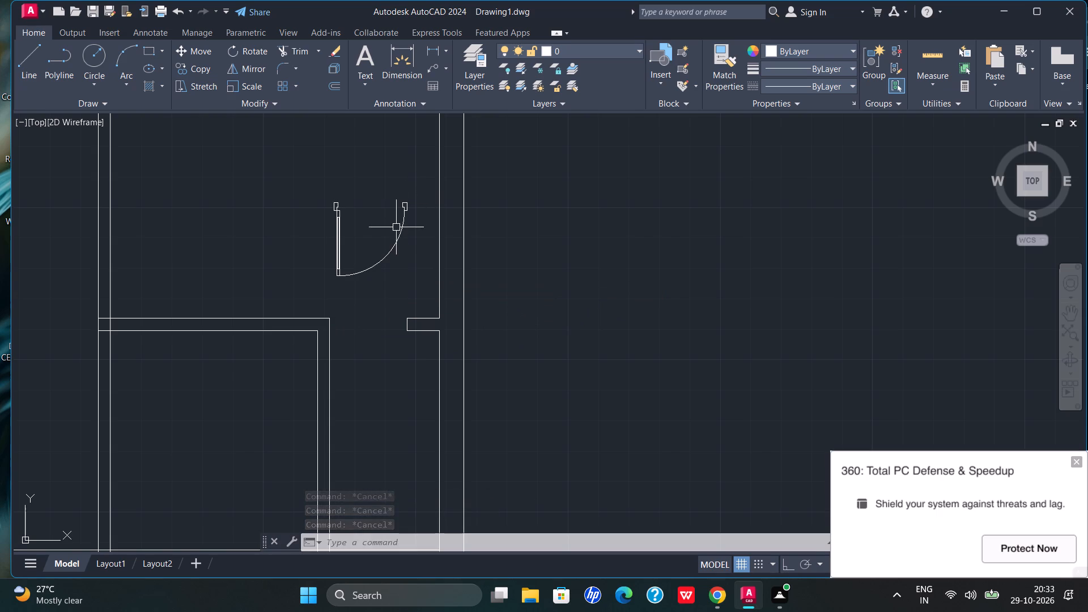
Align the door block's two outer top jamb corners to the upper corners of the lower-right opening, scaling it to fit.
left_click_drag(399, 200, 387, 189)
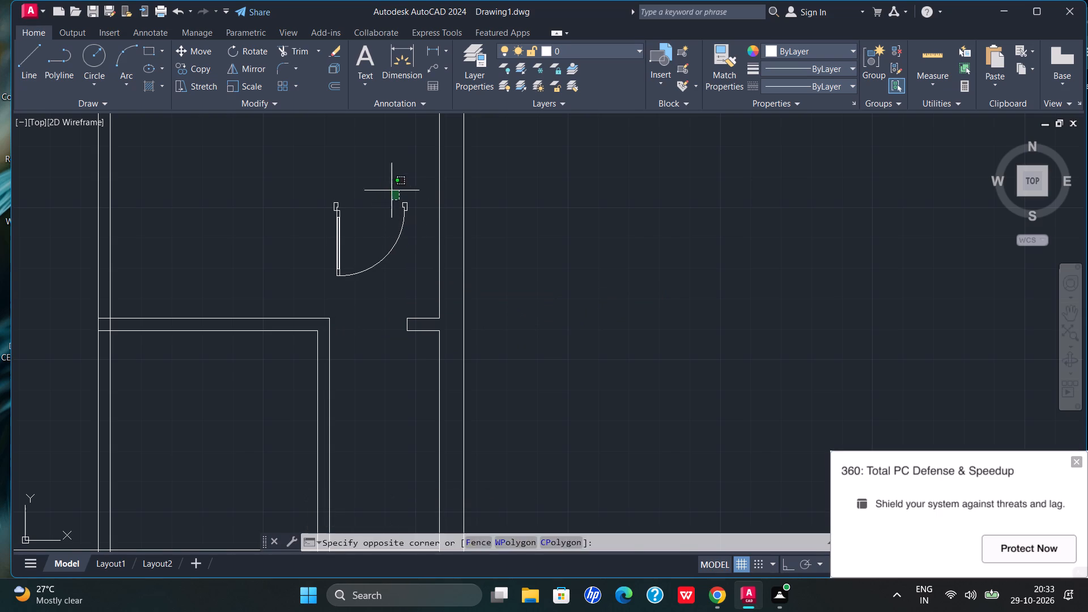
left_click_drag(387, 189, 370, 287)
type("al")
left_click(414, 329)
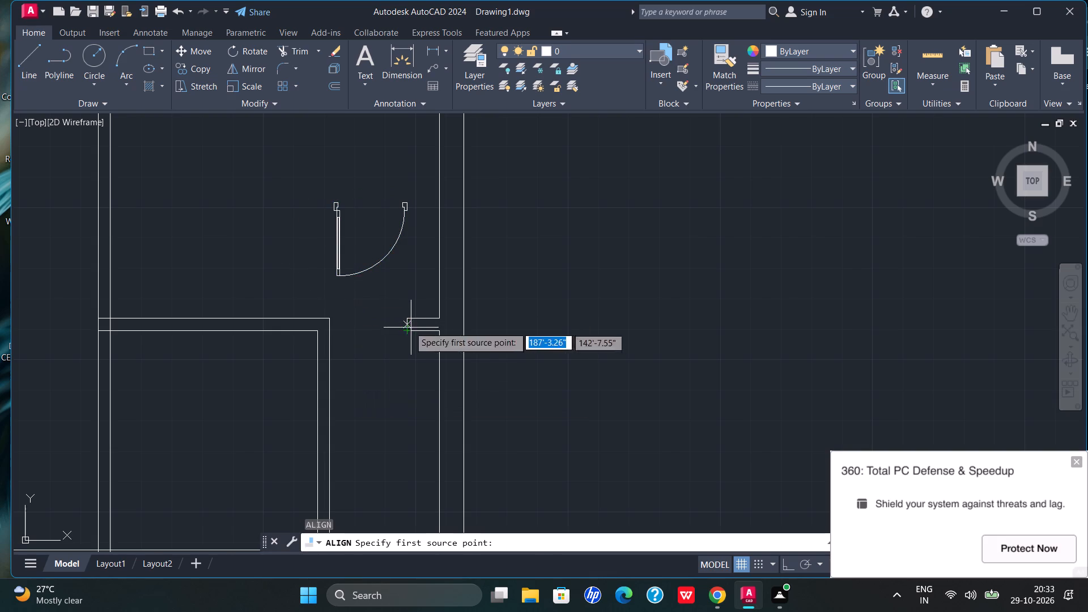
left_click(332, 202)
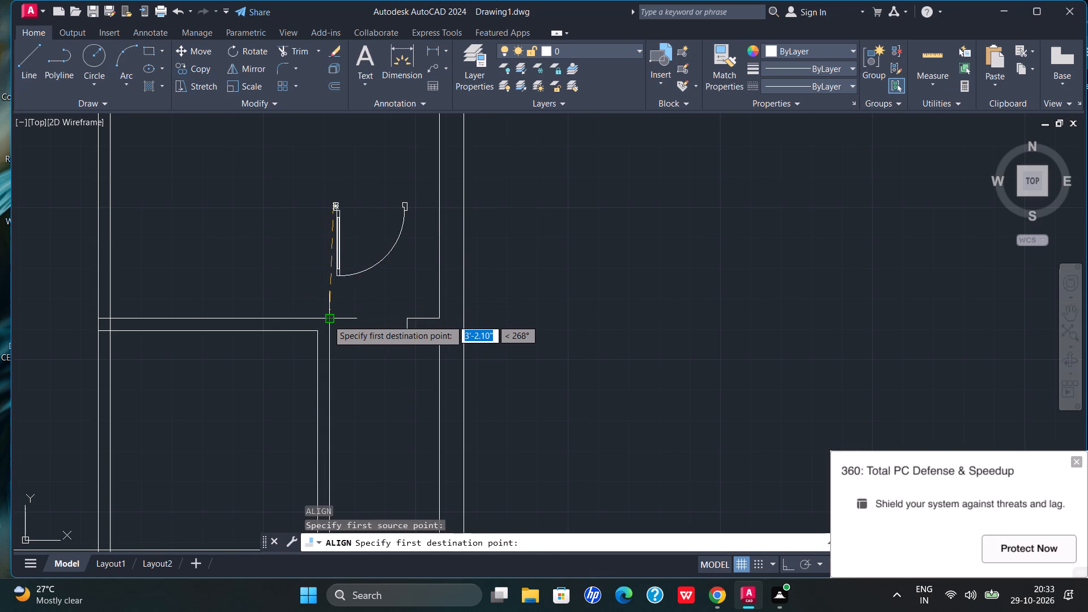
left_click(328, 317)
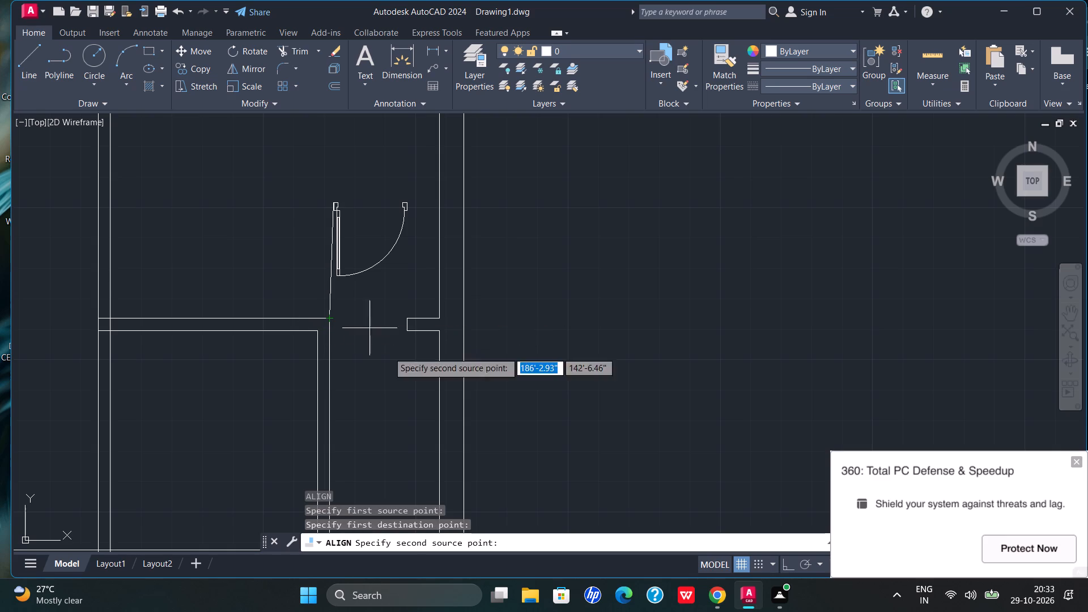
left_click(410, 202)
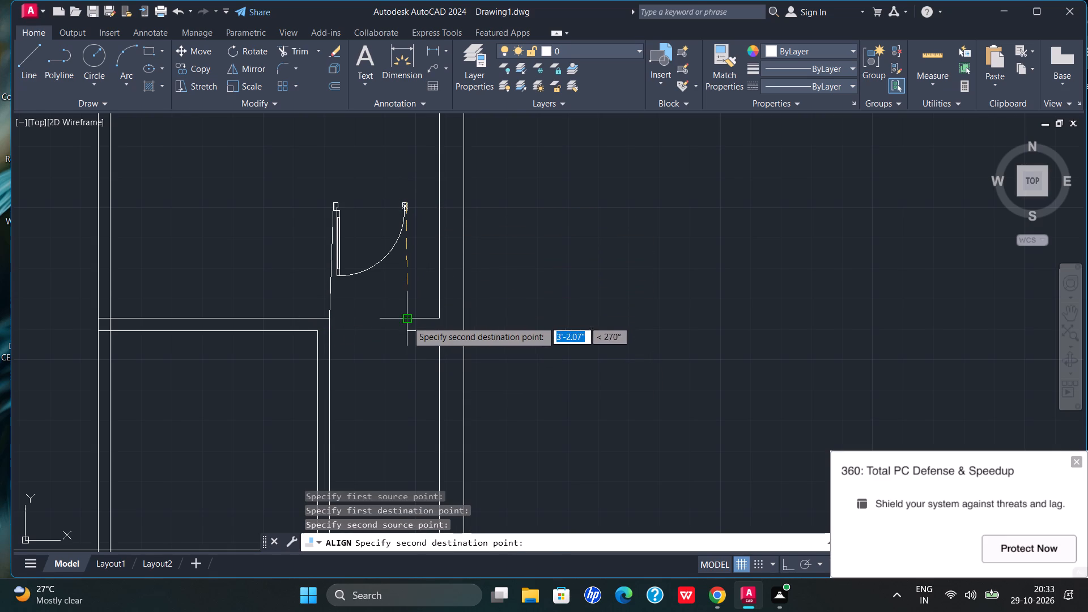
left_click(407, 321)
key("Return")
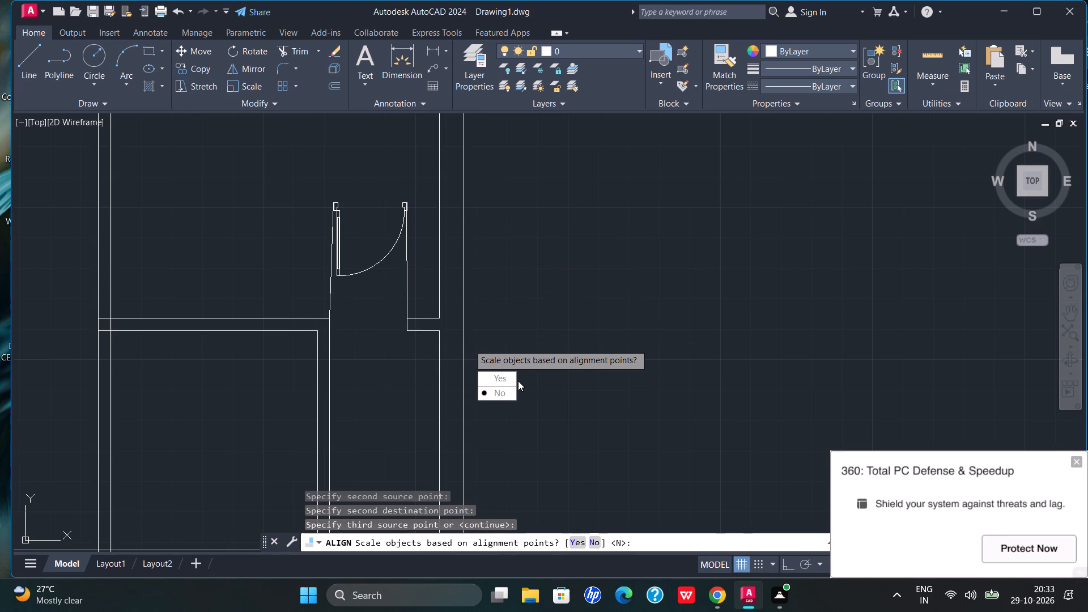
left_click_drag(513, 377, 469, 344)
Trim away the central vertical partition lines between the lower horizontal partition and the bottom outer wall.
scroll(504, 321, "down", 3)
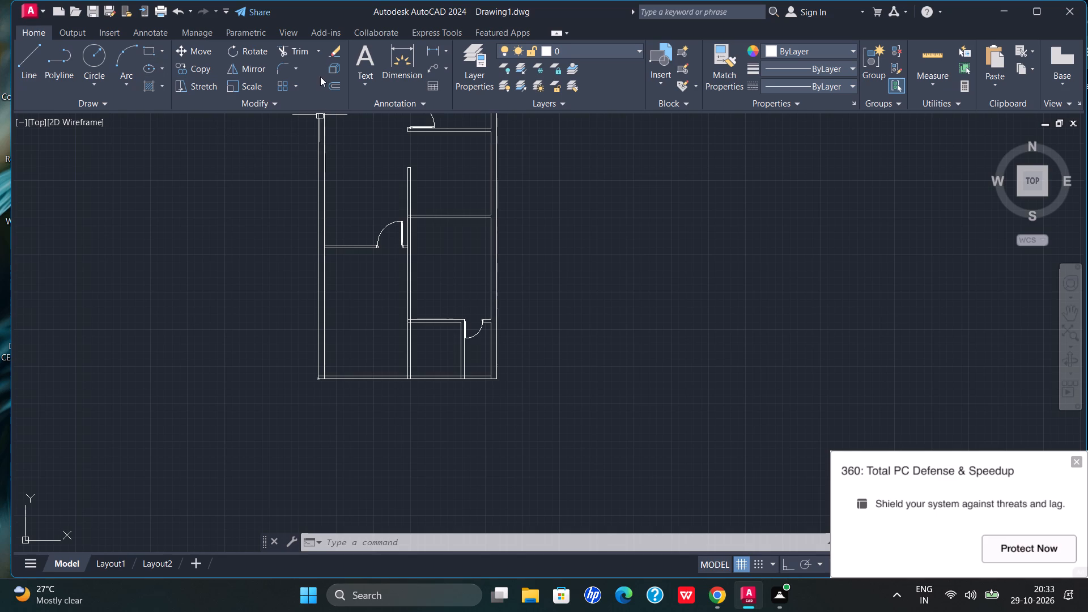
left_click(300, 54)
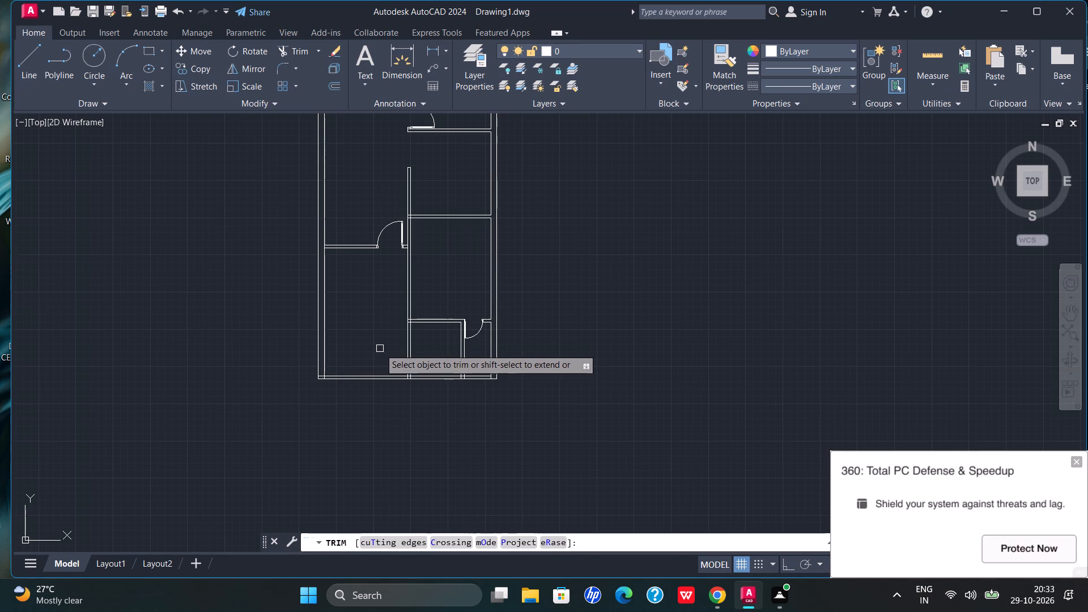
scroll(380, 348, "up", 2)
left_click_drag(491, 335, 414, 372)
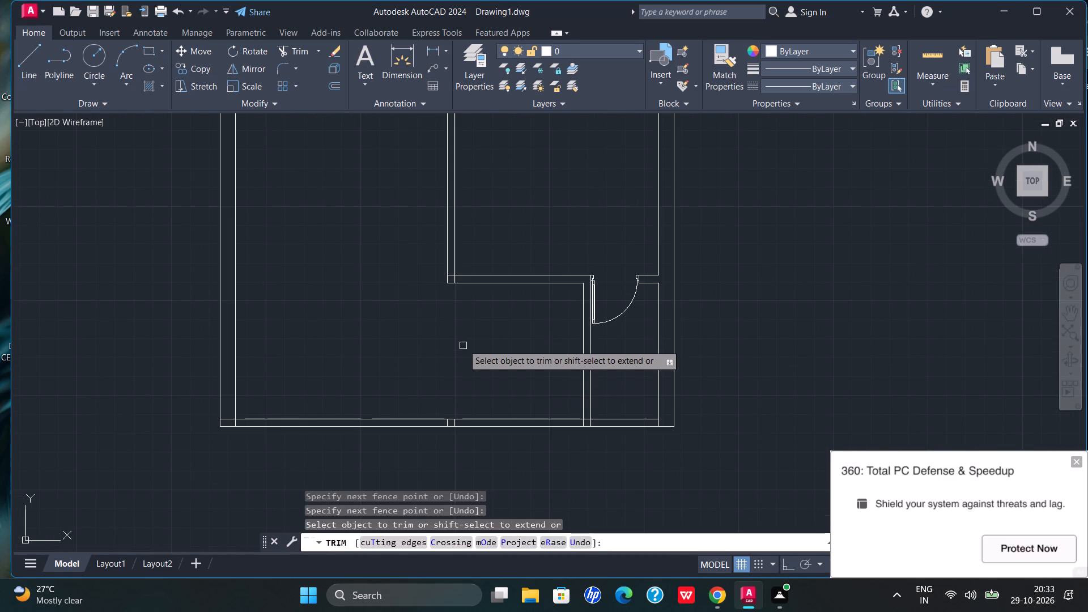
Trim the two line pieces crossing inside the corner where the central partition meets the lower horizontal partition.
scroll(449, 267, "up", 5)
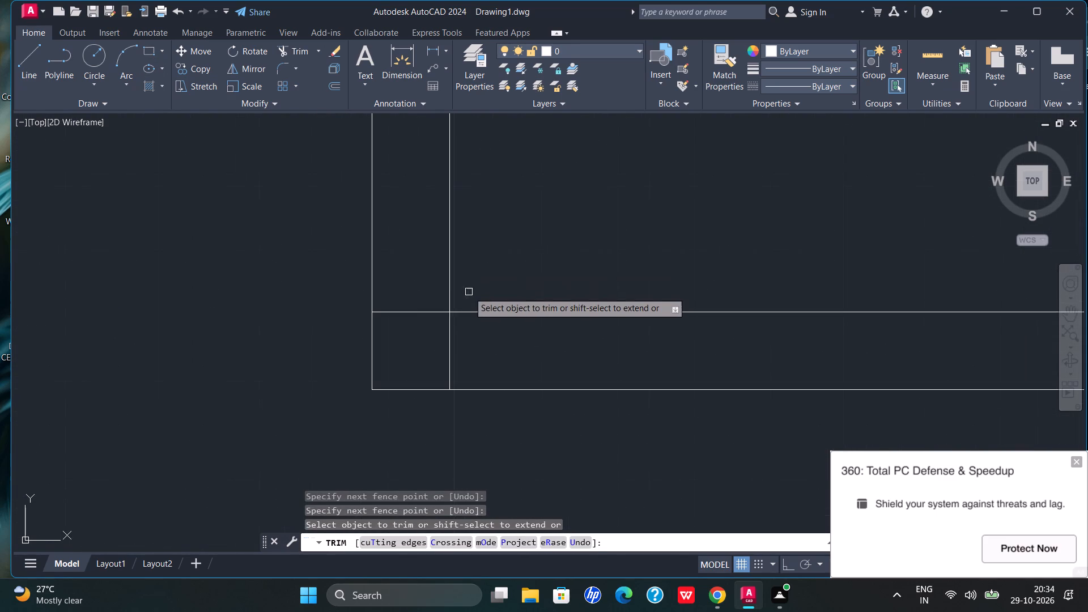
left_click_drag(407, 291, 419, 339)
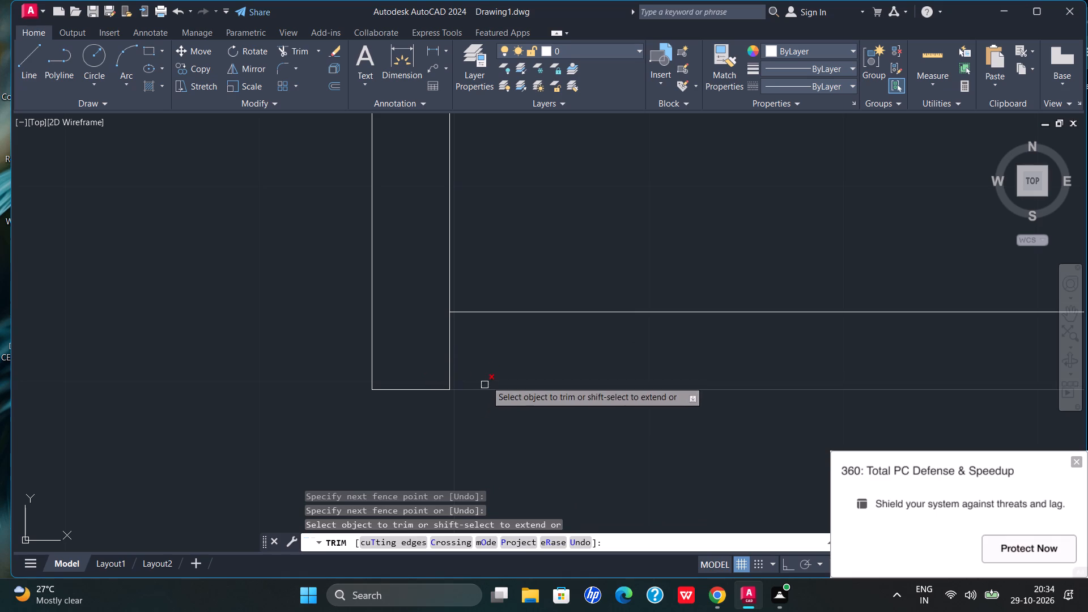
left_click_drag(478, 359, 437, 348)
scroll(436, 338, "down", 2)
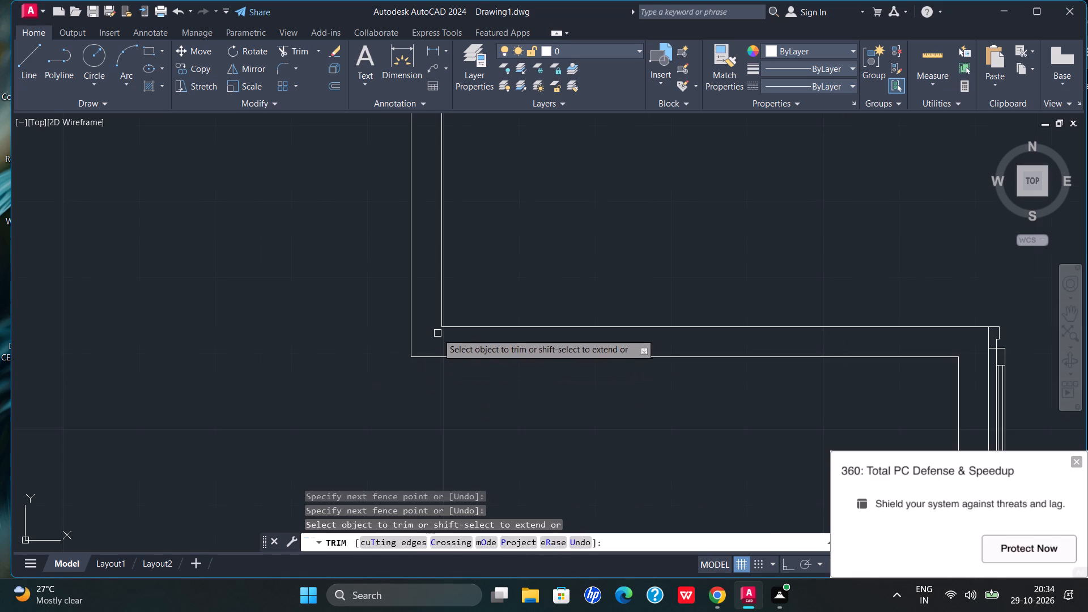
scroll(406, 363, "down", 3)
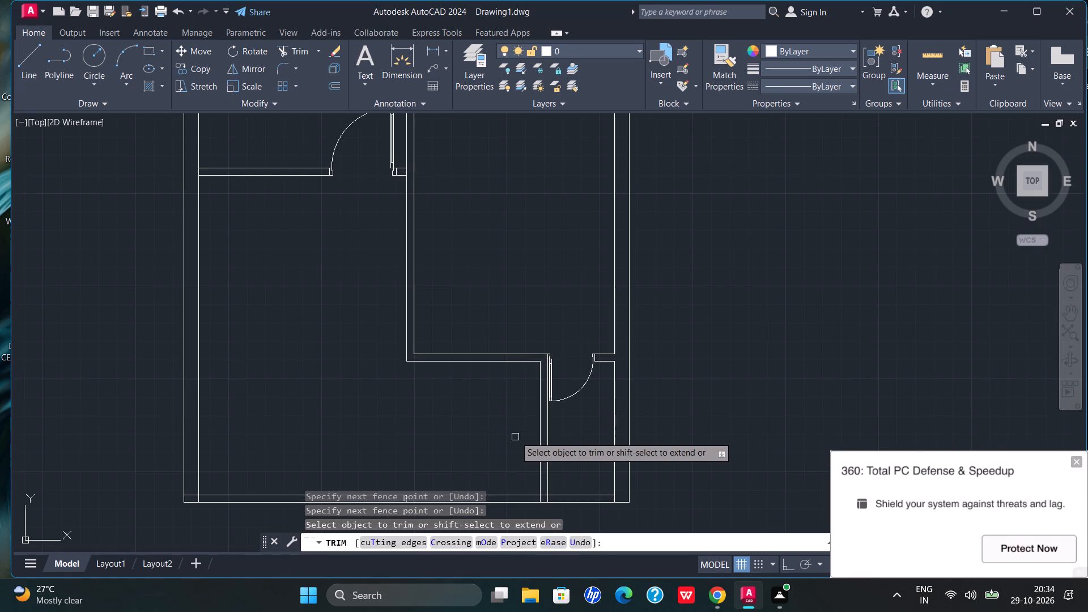
Trim the two leftover short vertical pieces of the central partition inside the bottom outer wall.
scroll(514, 433, "down", 3)
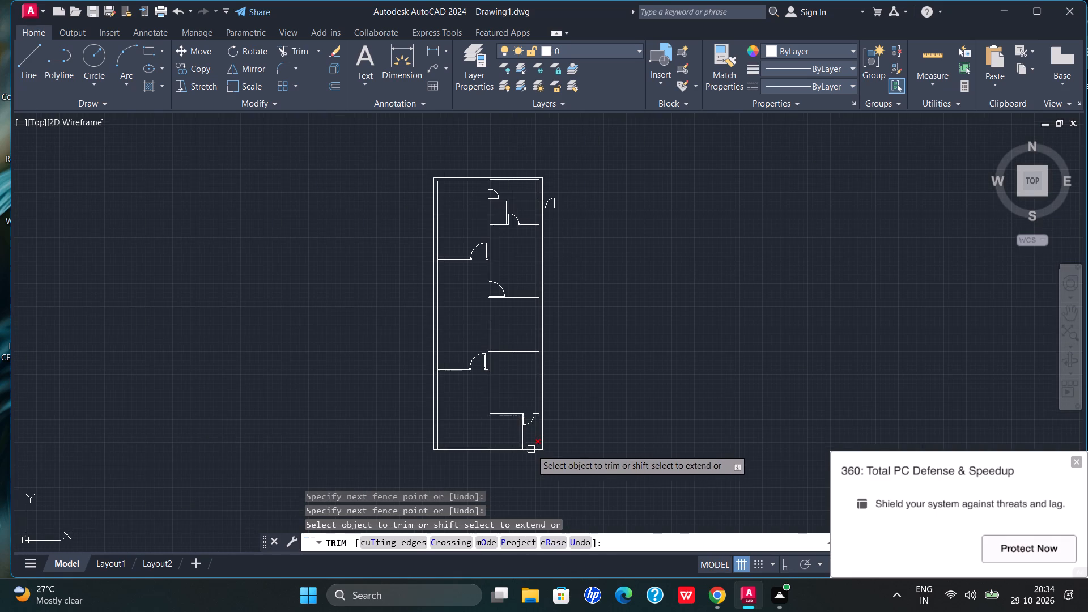
scroll(531, 449, "up", 3)
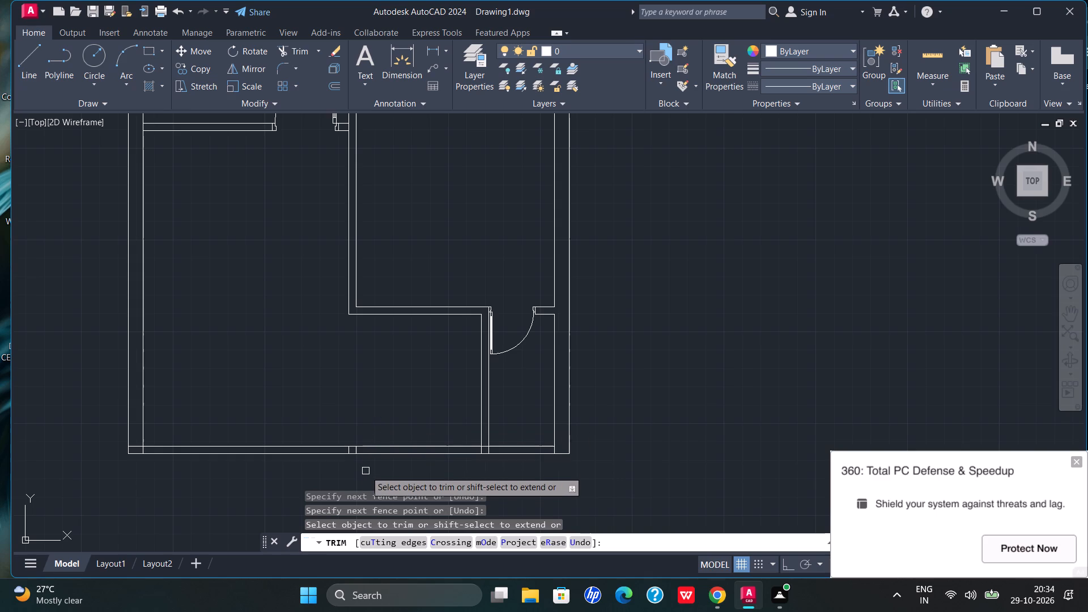
scroll(349, 466, "up", 3)
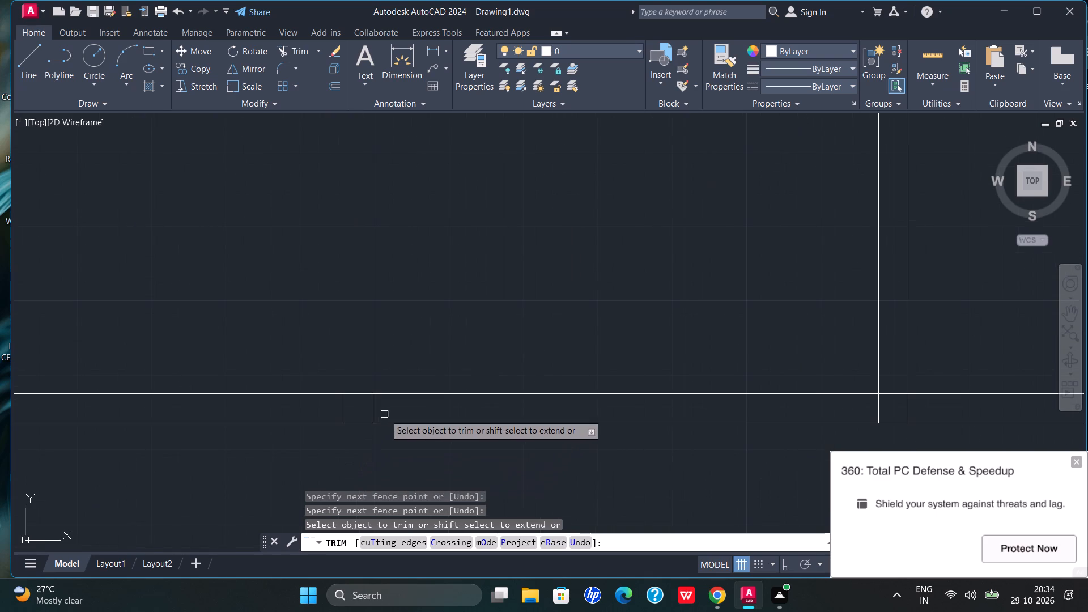
left_click_drag(387, 411, 321, 407)
Trim the two inner wall line pieces overlapping inside the lower-left corner of the outer walls.
scroll(321, 406, "down", 4)
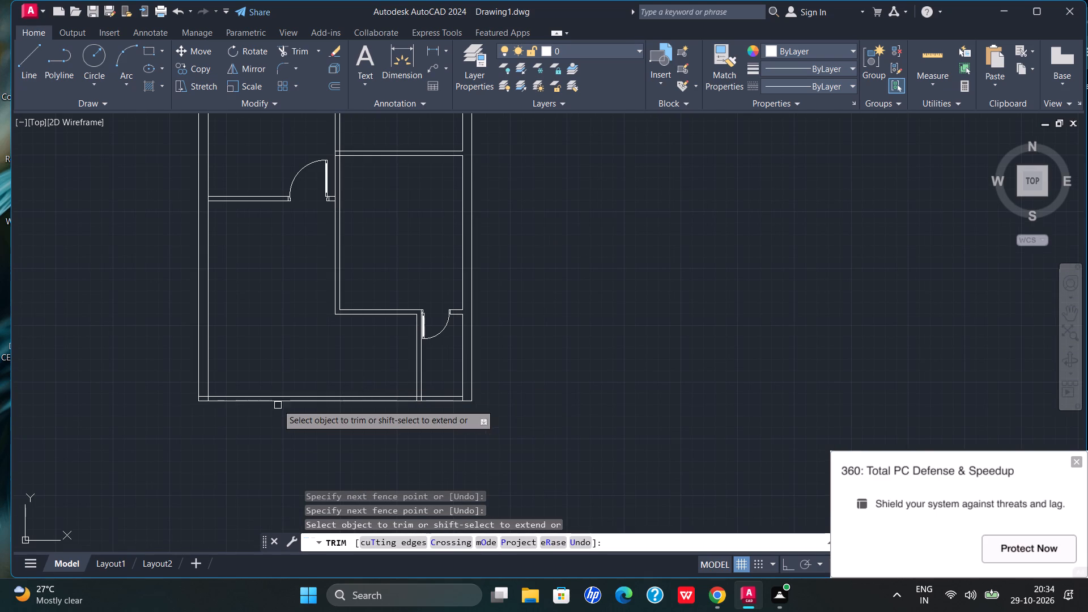
scroll(214, 403, "up", 4)
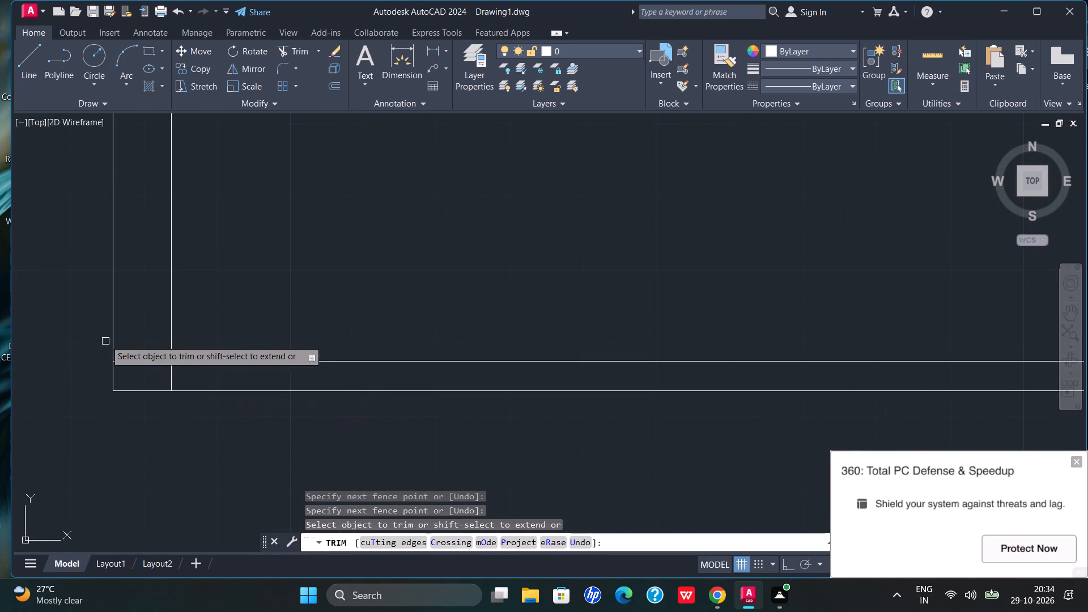
left_click_drag(124, 347, 148, 376)
left_click_drag(196, 383, 196, 382)
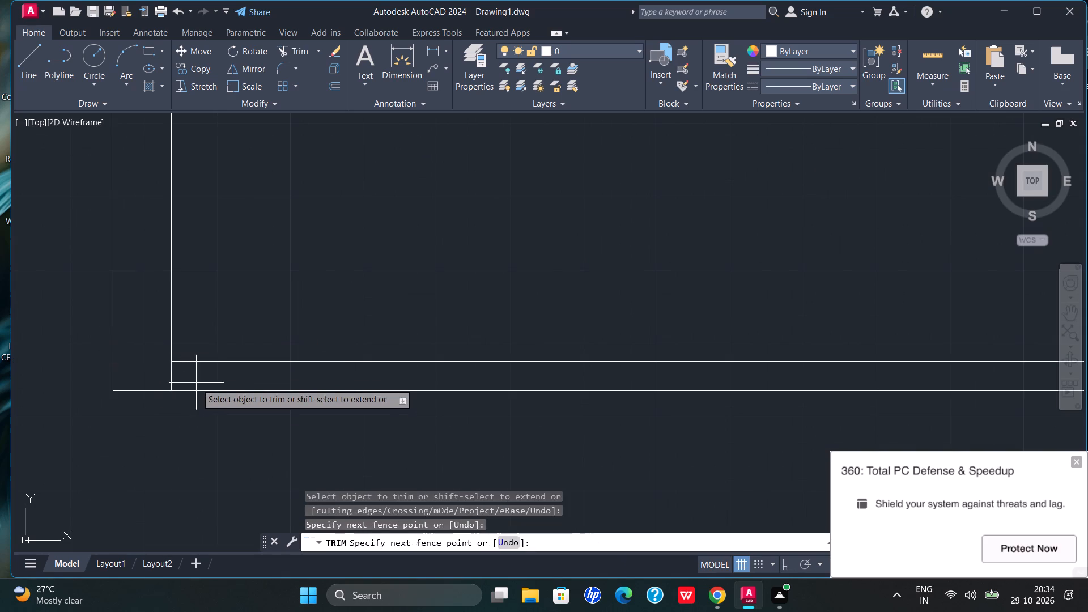
left_click_drag(196, 382, 161, 375)
Trim the bottom wall's inner line between the small lower-right room's partition lines, and the partition's left line stub inside the wall.
scroll(161, 375, "down", 3)
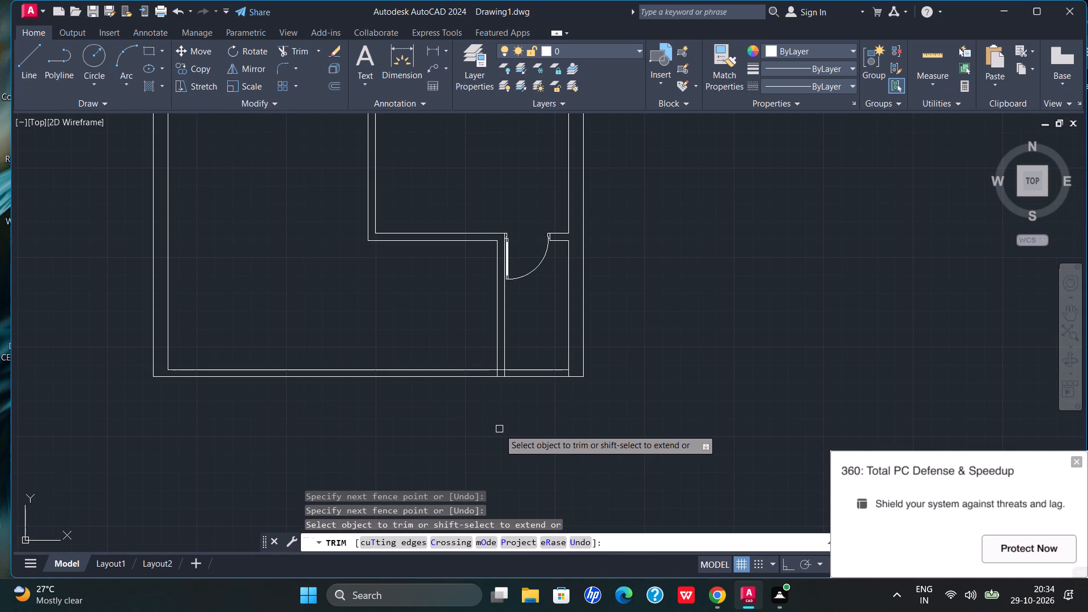
scroll(496, 407, "up", 3)
left_click_drag(506, 232, 503, 258)
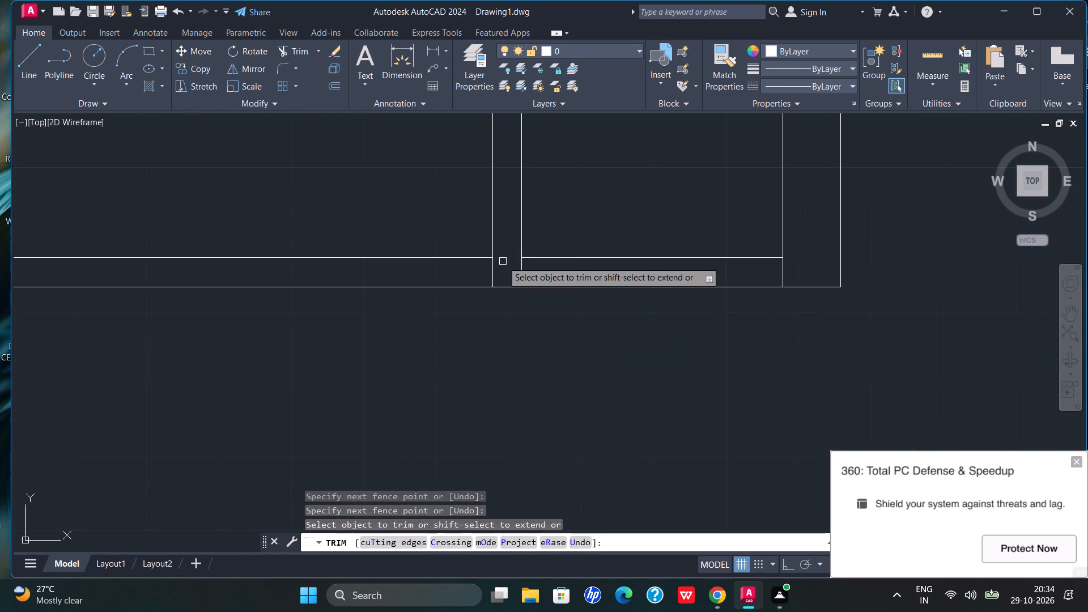
left_click_drag(502, 263, 481, 277)
scroll(483, 274, "down", 3)
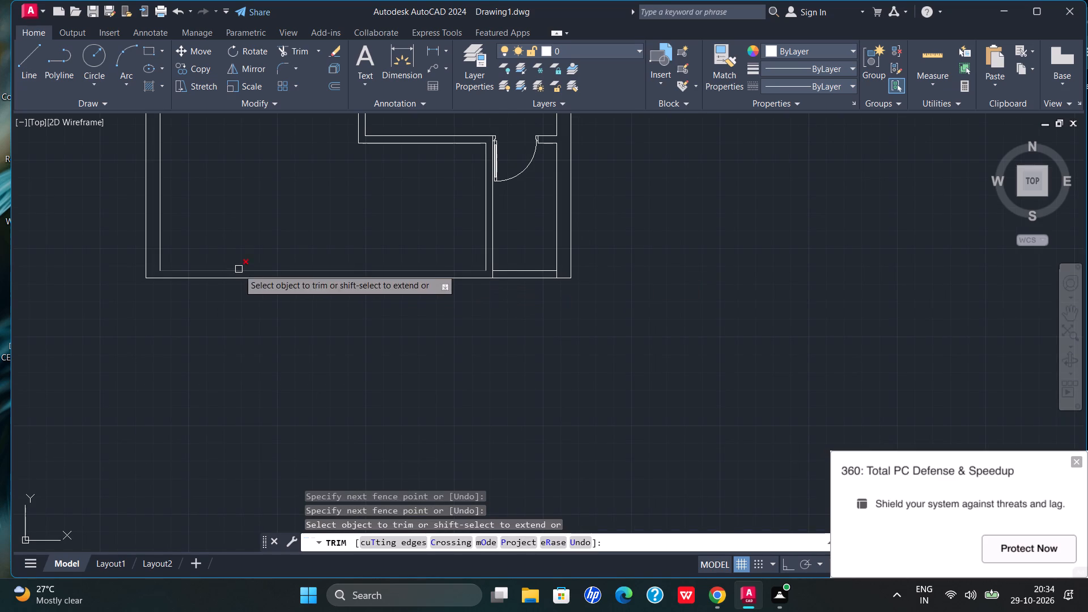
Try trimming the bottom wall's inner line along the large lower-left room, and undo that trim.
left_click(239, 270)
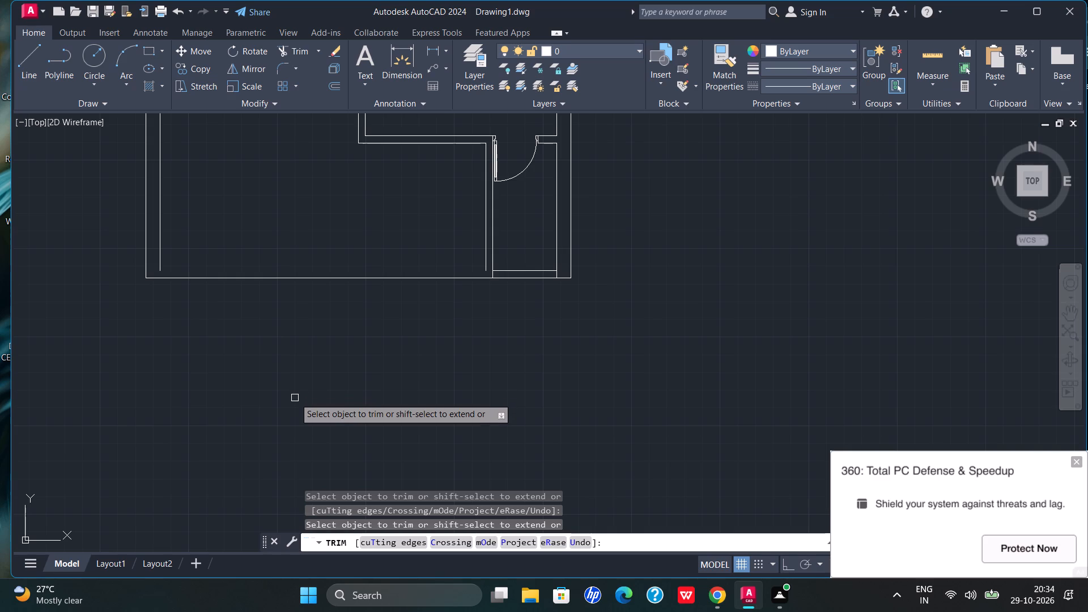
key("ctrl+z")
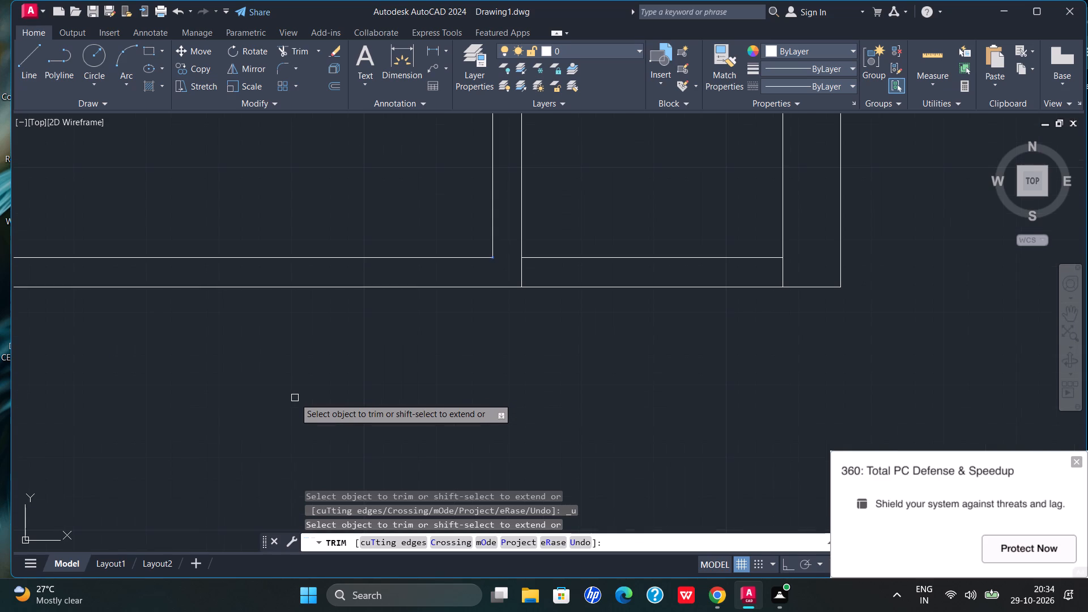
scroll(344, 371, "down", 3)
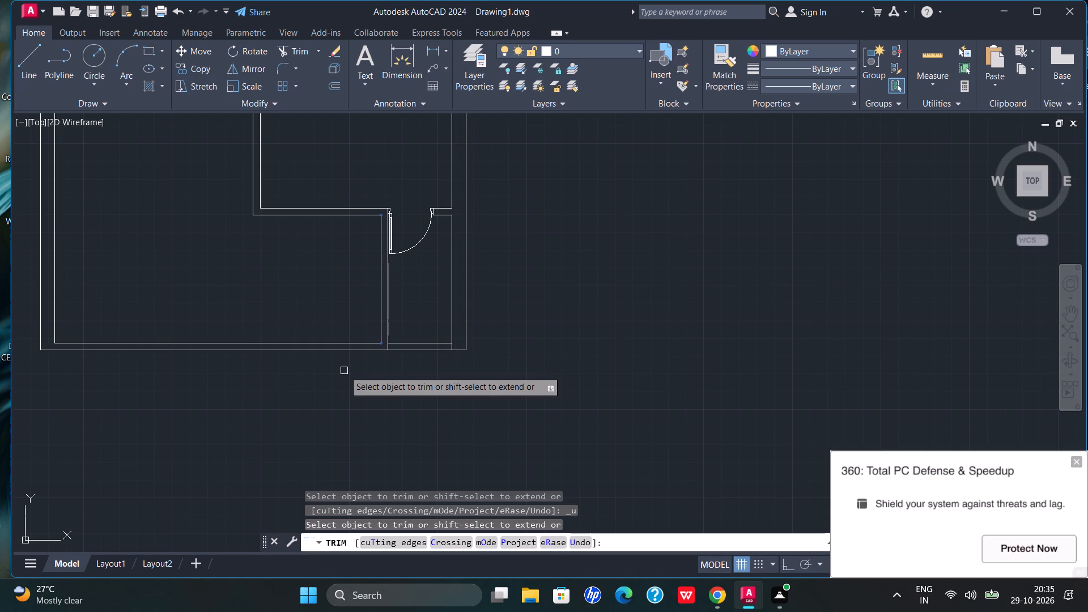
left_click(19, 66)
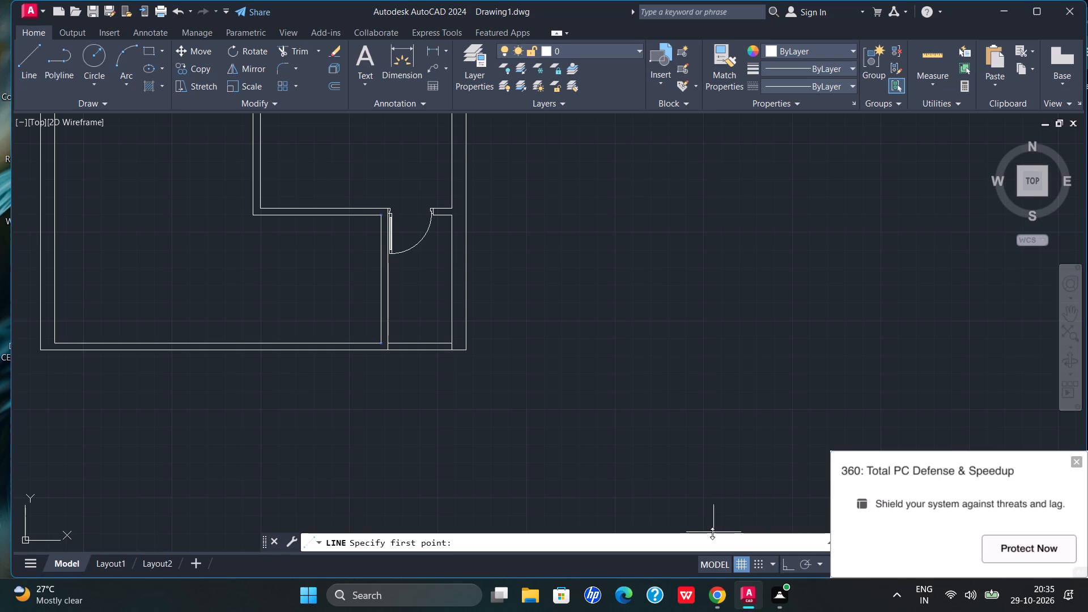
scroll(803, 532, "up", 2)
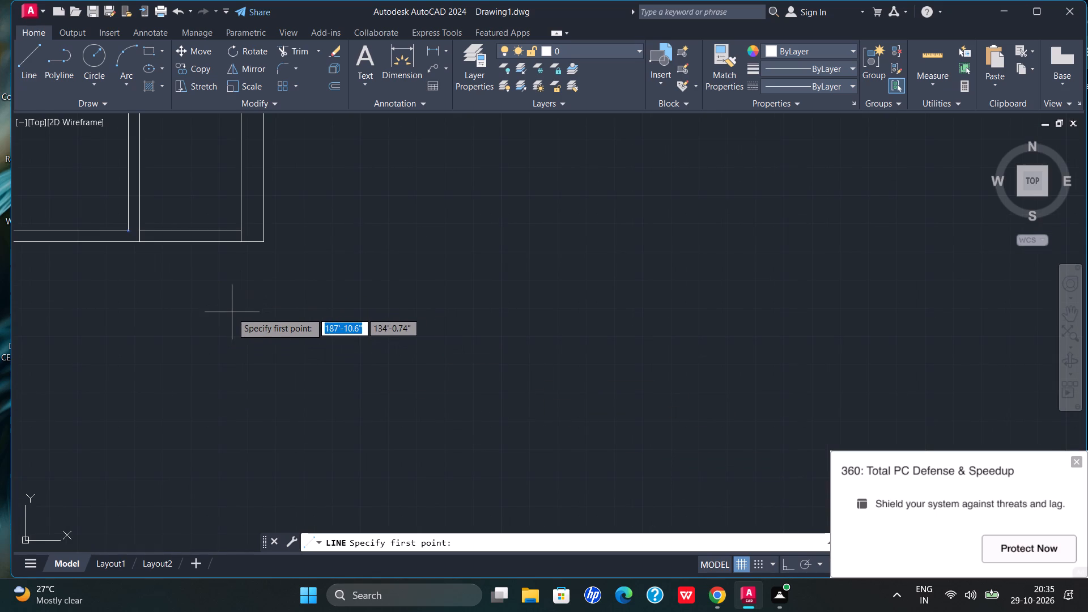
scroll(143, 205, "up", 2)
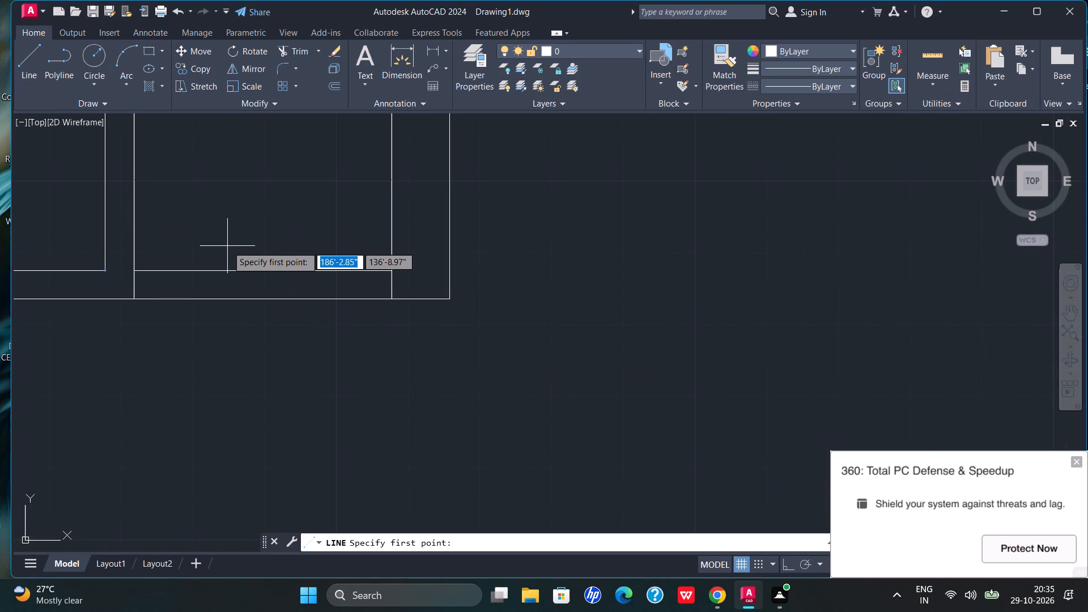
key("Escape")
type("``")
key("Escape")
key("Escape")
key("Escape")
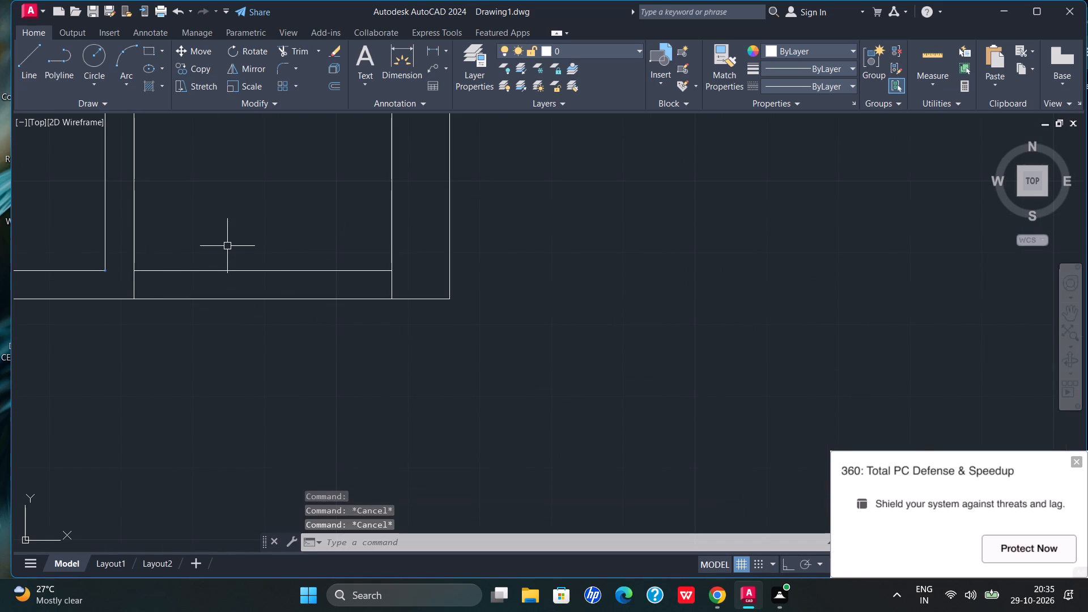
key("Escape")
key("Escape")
Offset the bottom outer wall line 2" inward, into the wall thickness.
type("of")
key("Return")
key("Return")
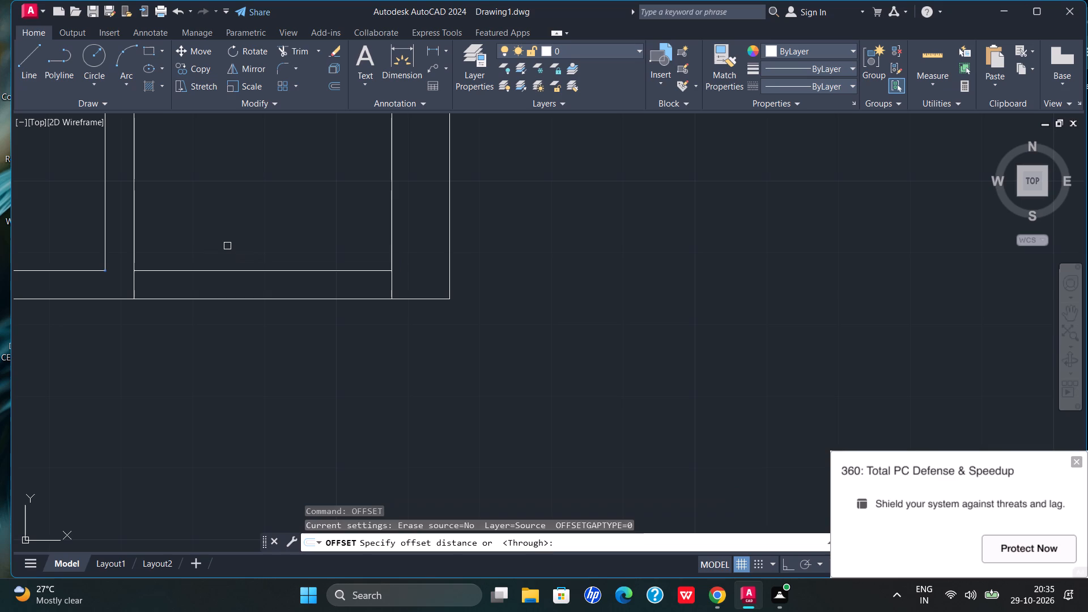
left_click(225, 297)
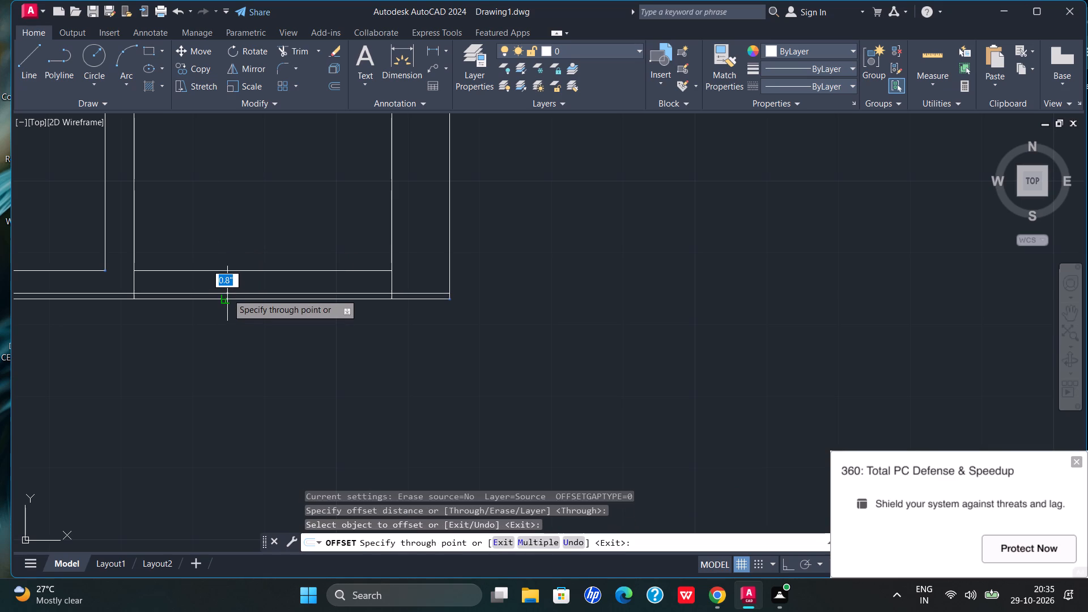
type("2'")
key("BackSpace")
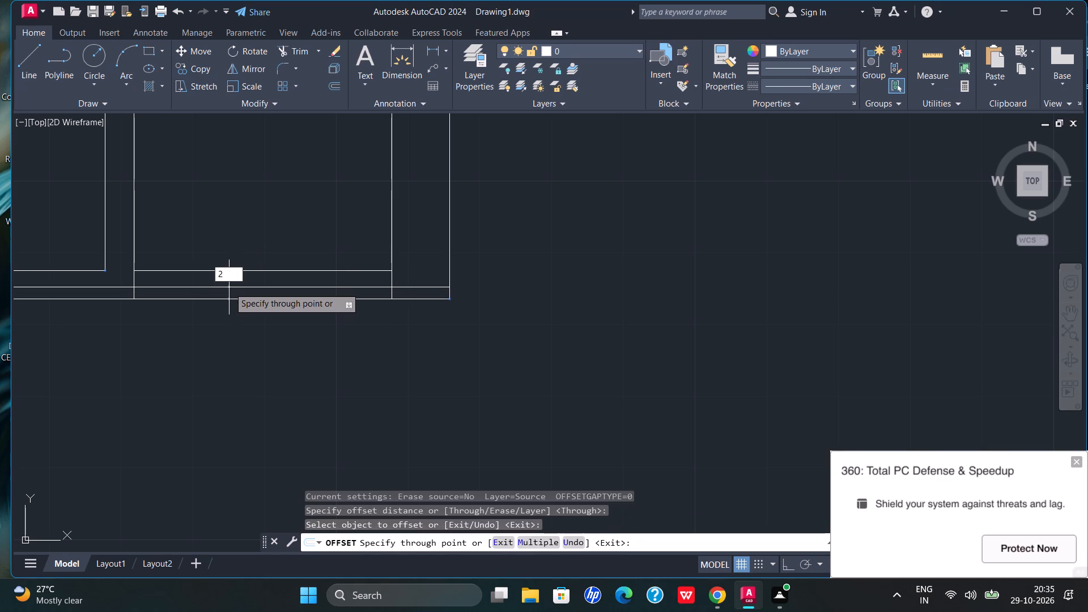
key("shift+quotedbl")
key("Return")
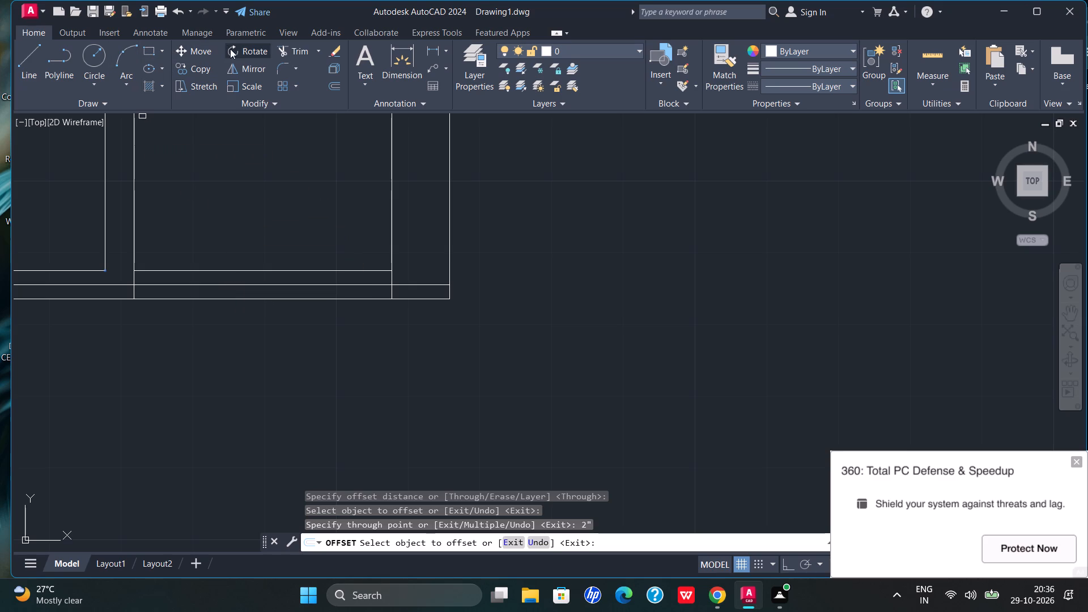
Trim the offset line on both sides so it spans only the small lower-right room's width.
left_click(281, 54)
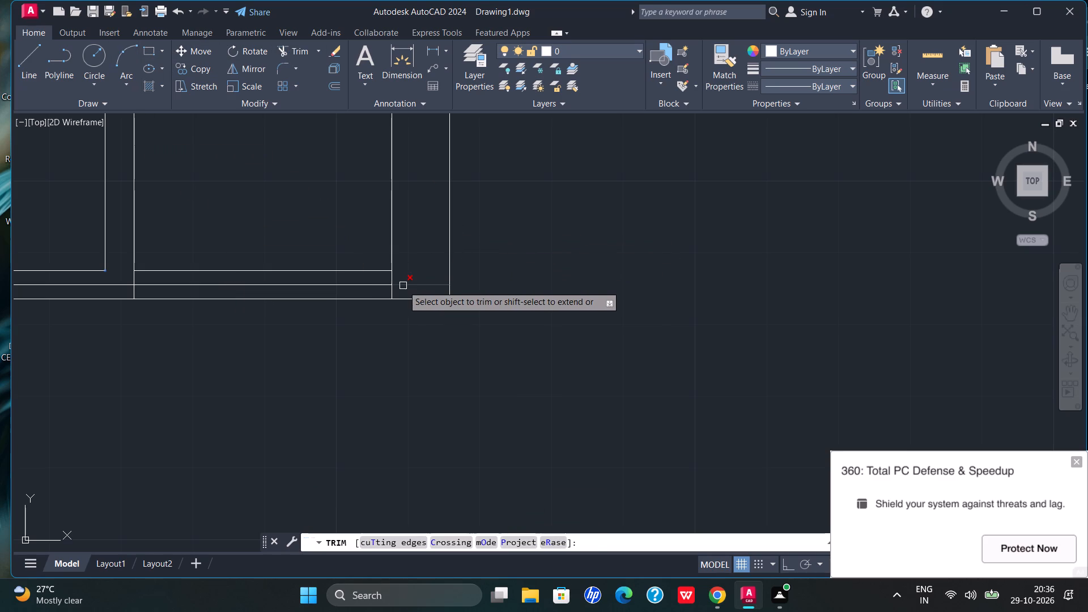
scroll(403, 295, "up", 4)
left_click_drag(457, 191, 454, 250)
scroll(460, 239, "down", 4)
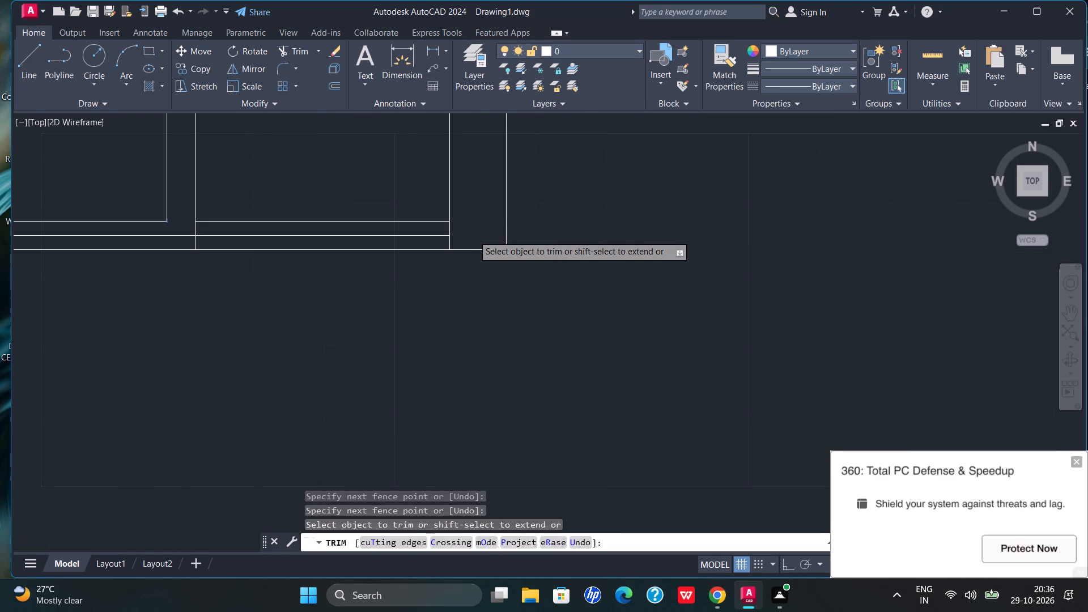
scroll(155, 232, "up", 2)
left_click_drag(184, 232, 192, 250)
scroll(195, 248, "down", 5)
scroll(177, 321, "down", 3)
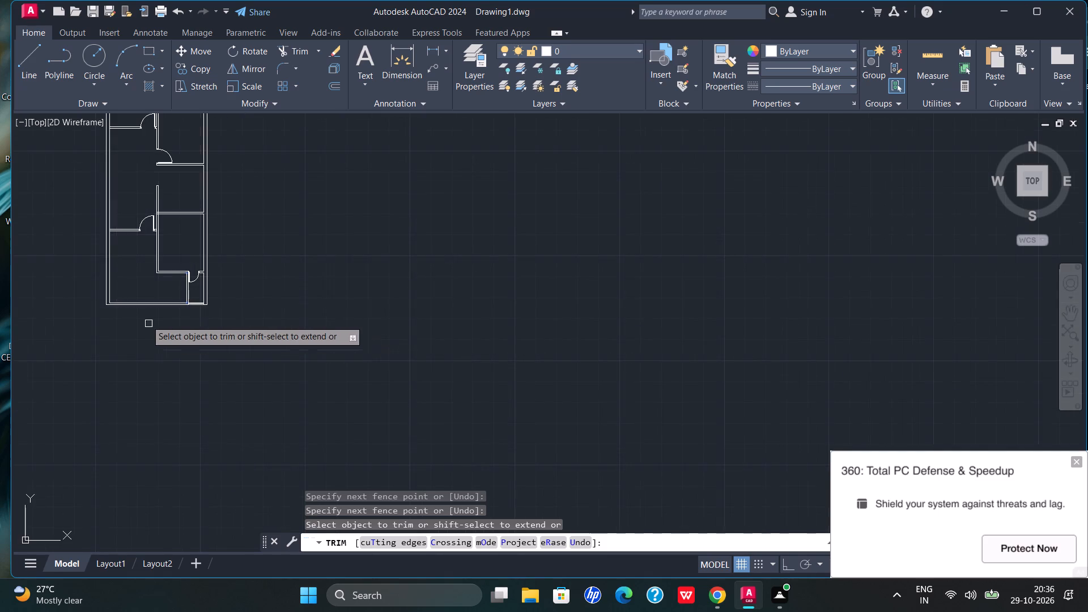
Draw a 4" vertical line across the lower horizontal partition, from its inner corner with the central partition to its lower line.
scroll(139, 310, "up", 3)
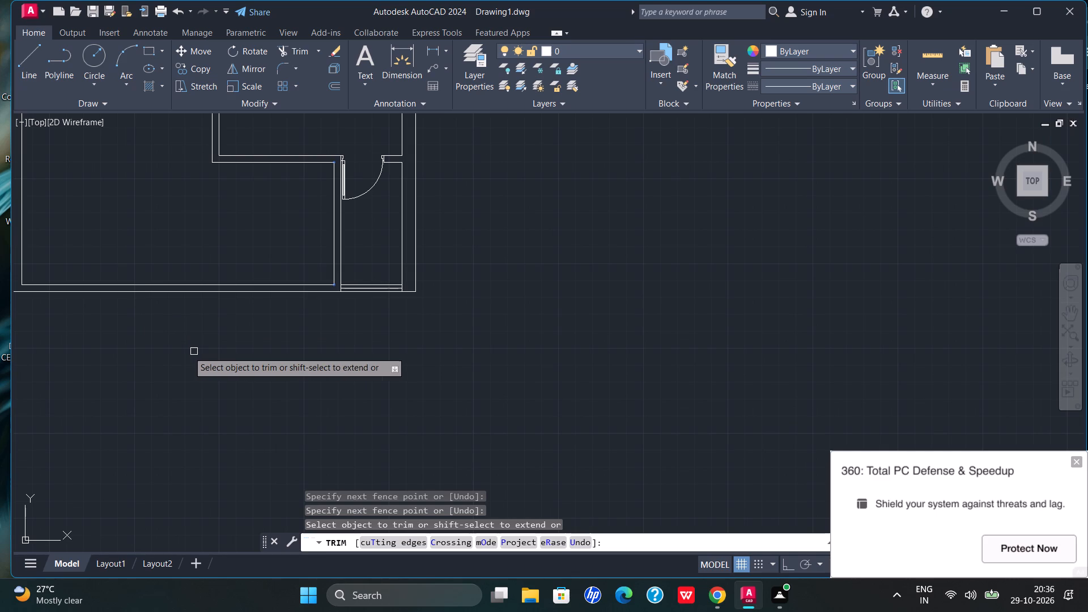
scroll(230, 134, "up", 2)
left_click(27, 51)
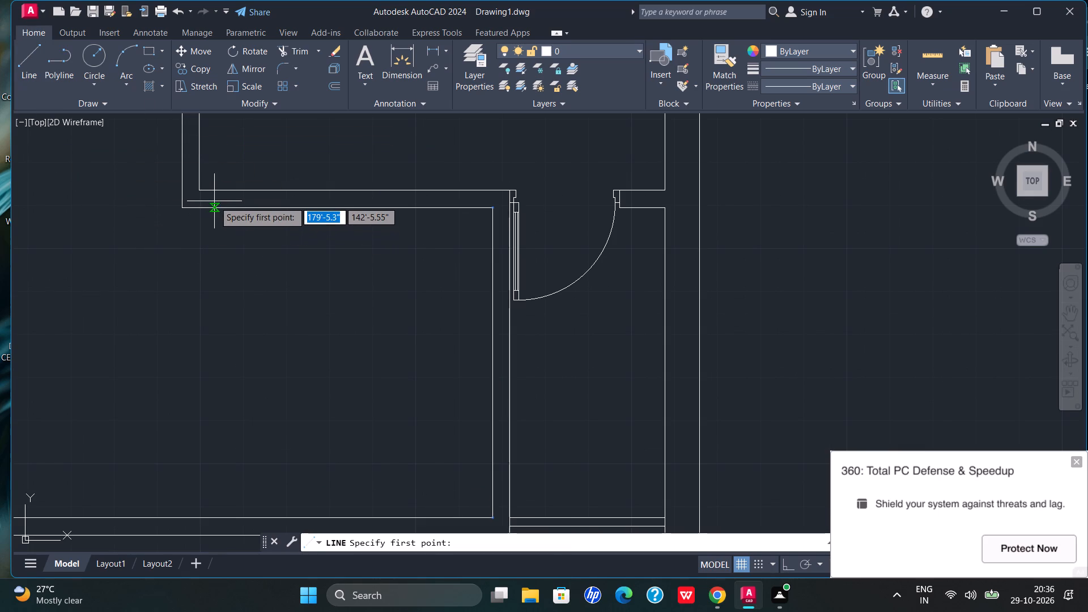
scroll(214, 206, "up", 1)
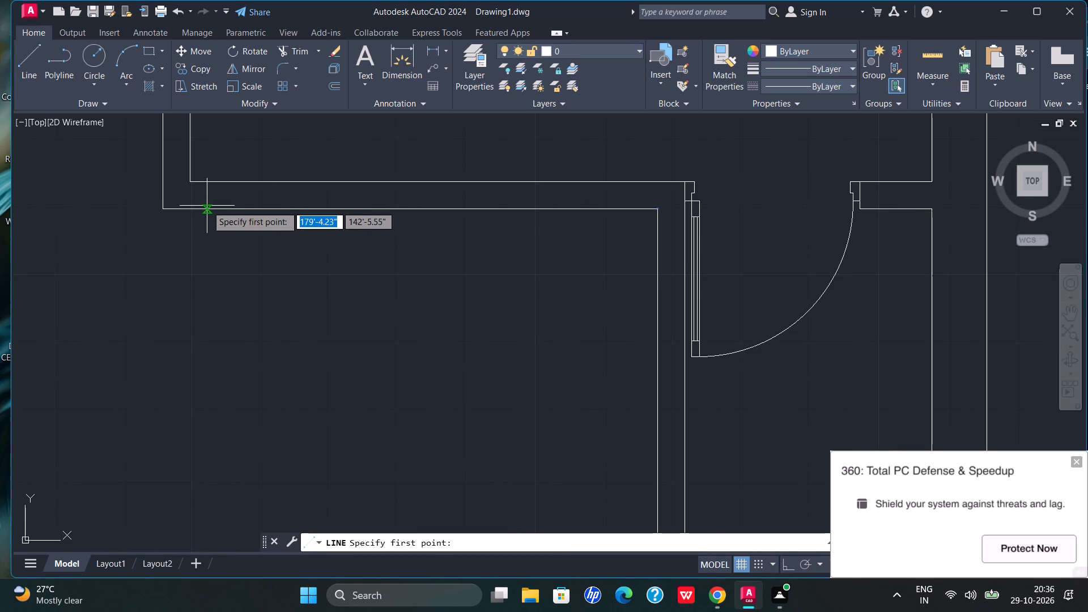
scroll(192, 203, "up", 2)
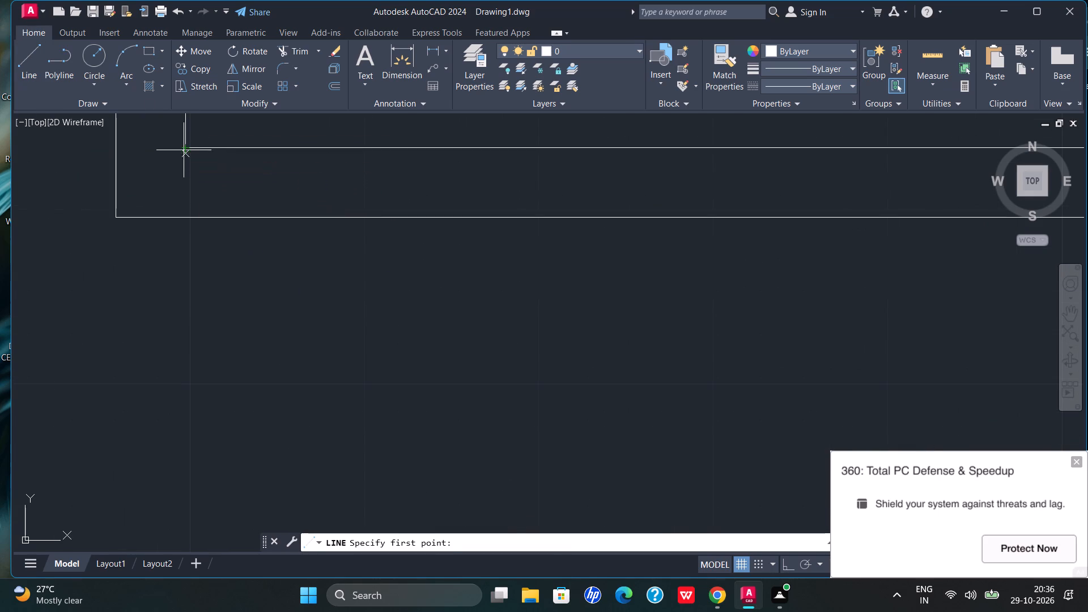
left_click(184, 149)
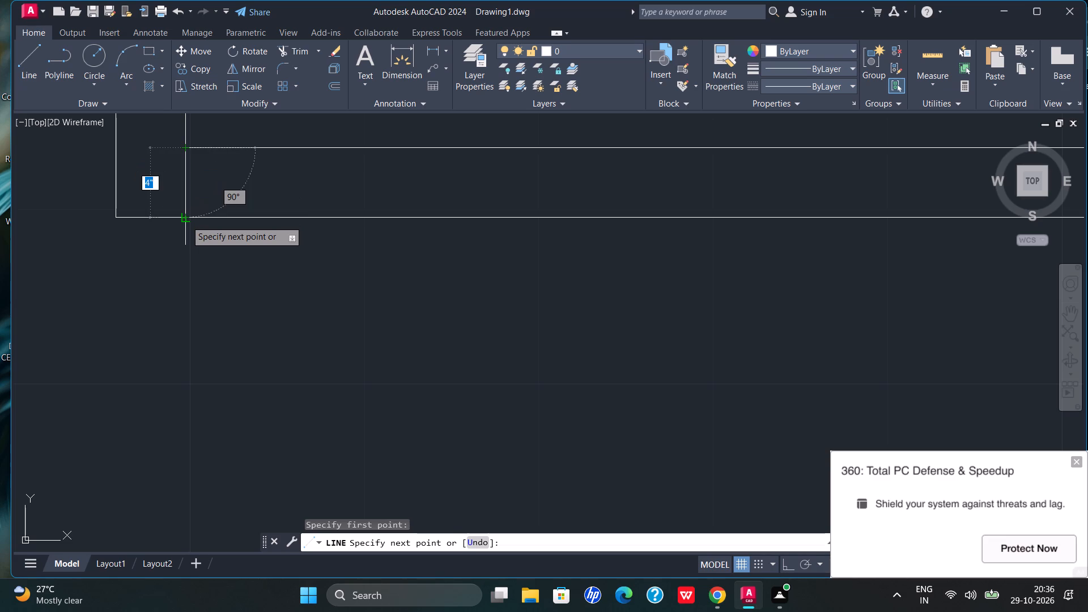
left_click(186, 220)
key("Escape")
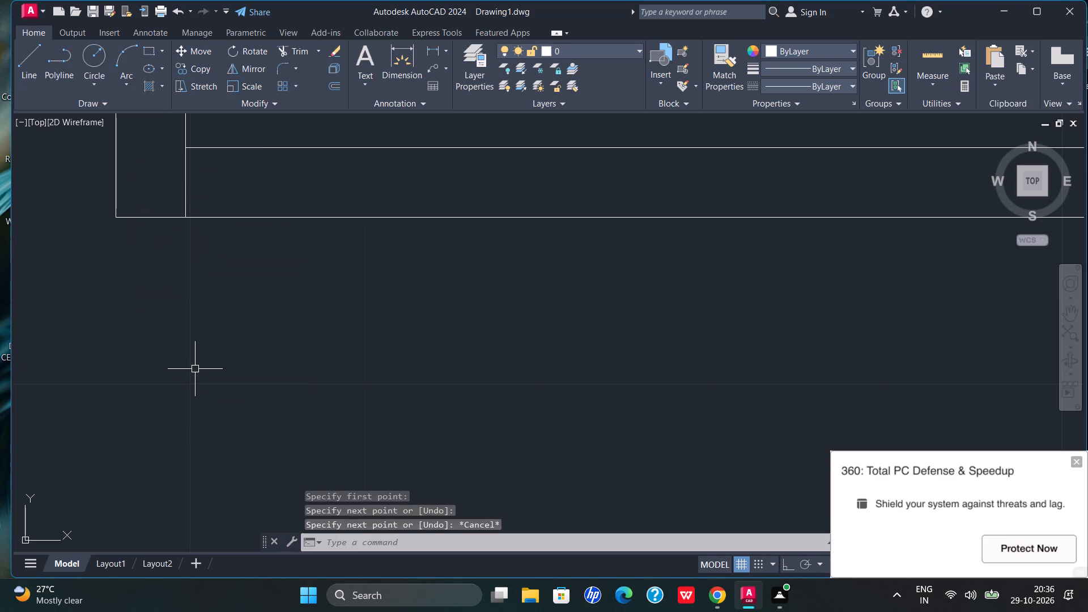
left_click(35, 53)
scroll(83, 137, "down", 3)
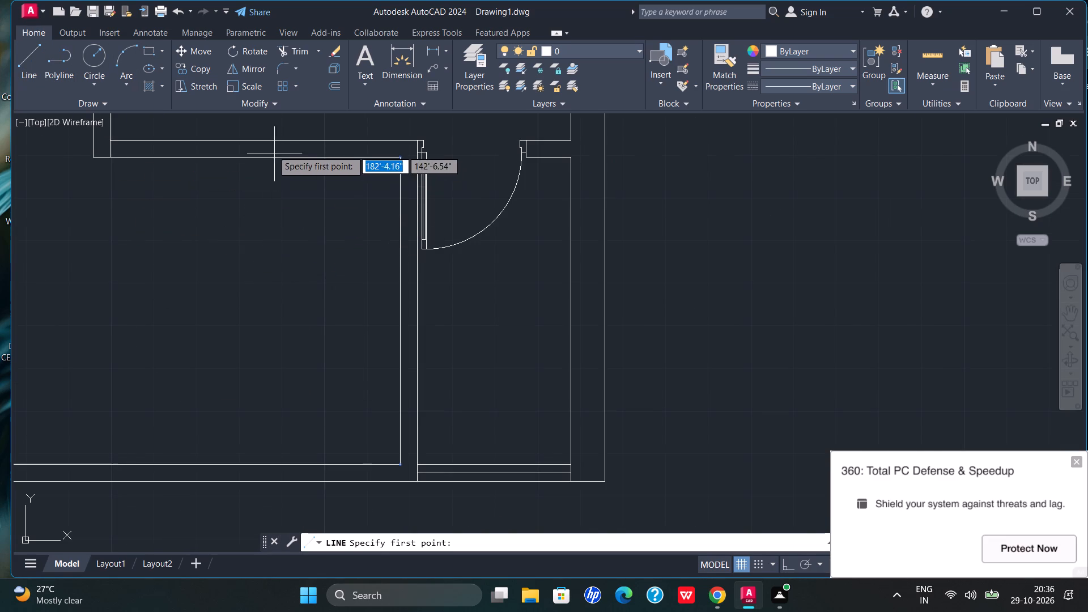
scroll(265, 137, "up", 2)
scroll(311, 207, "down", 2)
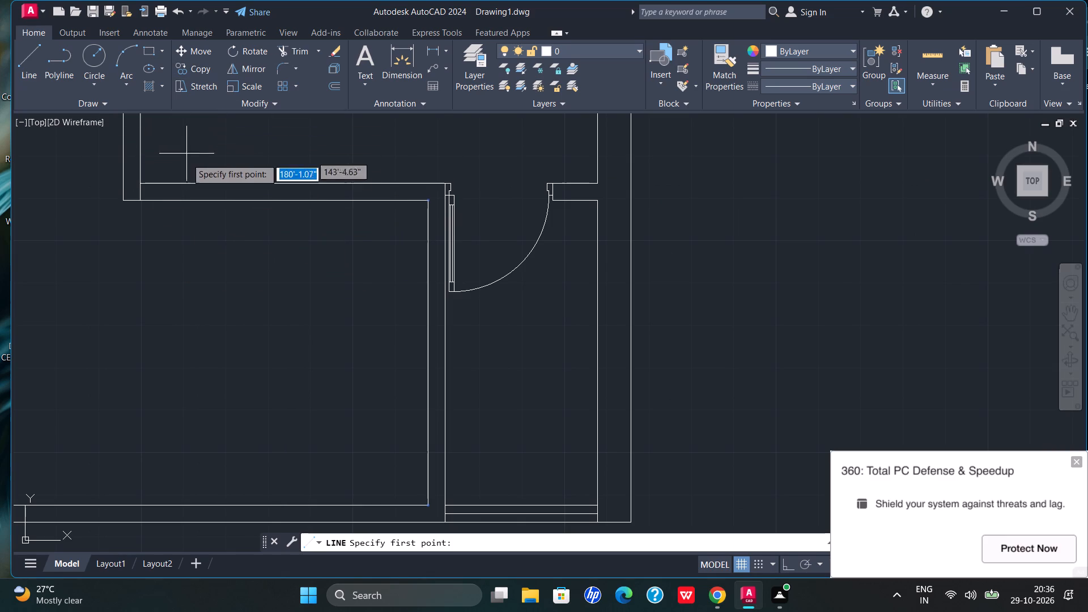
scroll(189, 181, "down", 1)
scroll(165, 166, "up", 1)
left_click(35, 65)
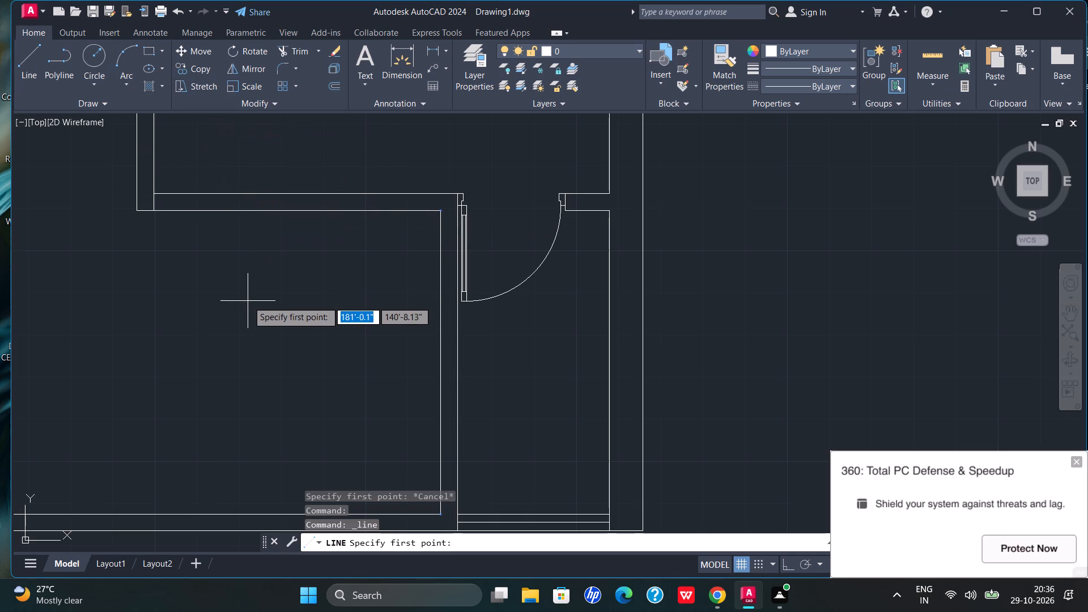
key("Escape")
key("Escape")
Offset the short vertical line at the lower partition's corner with the central partition 2.5' to the right, along the lower partition.
type("off")
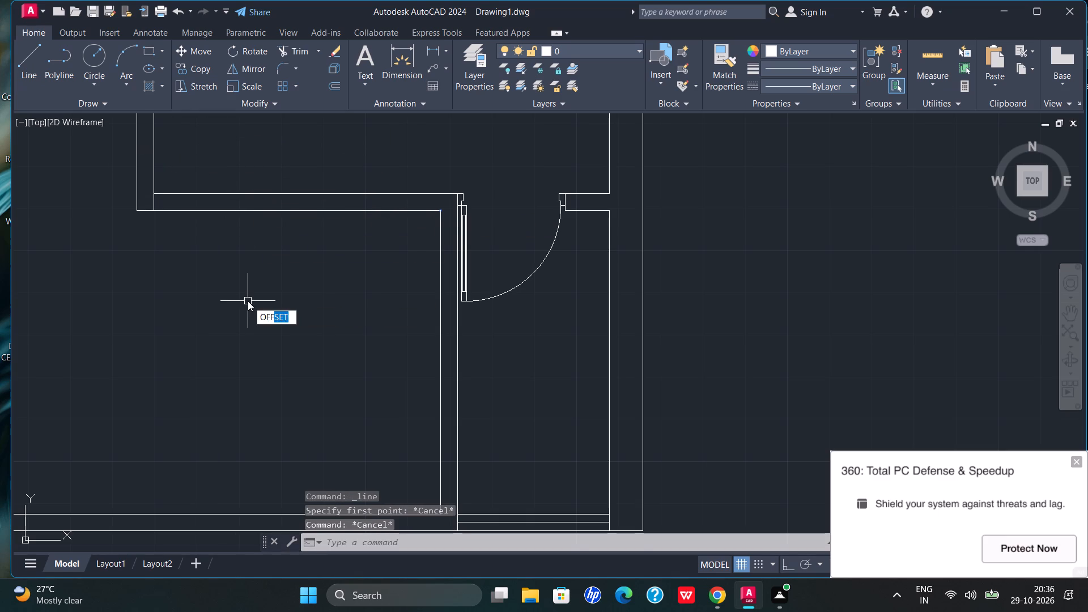
key("Return")
key("Return")
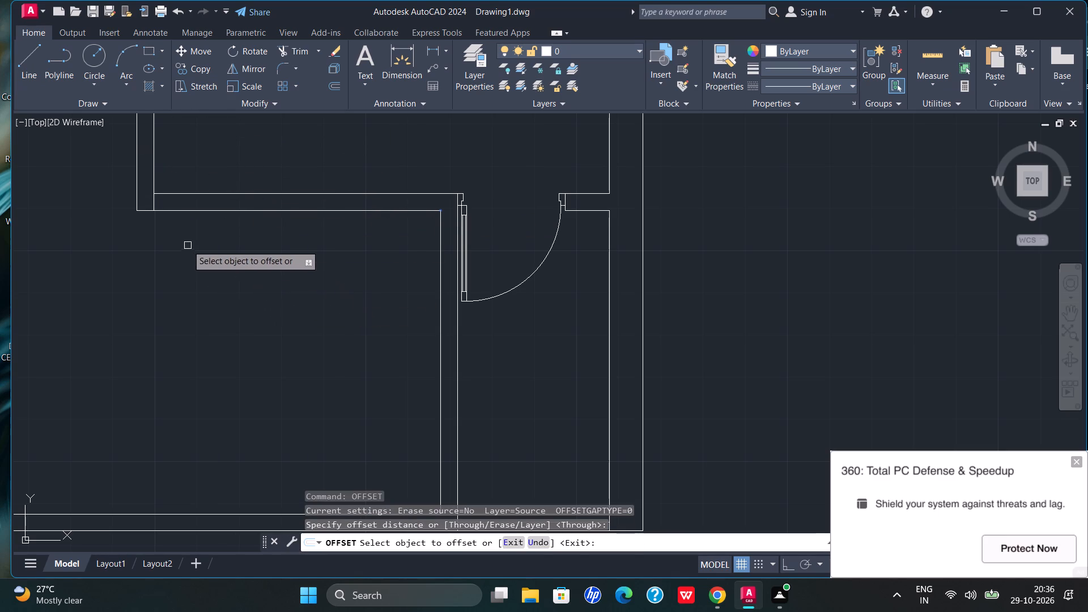
left_click(155, 198)
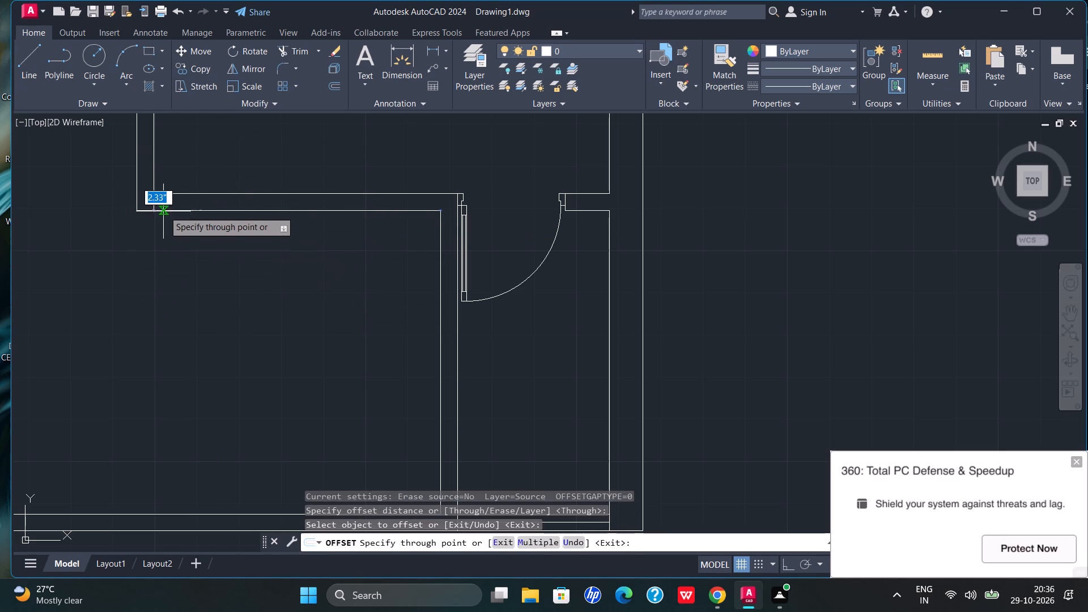
scroll(160, 211, "up", 2)
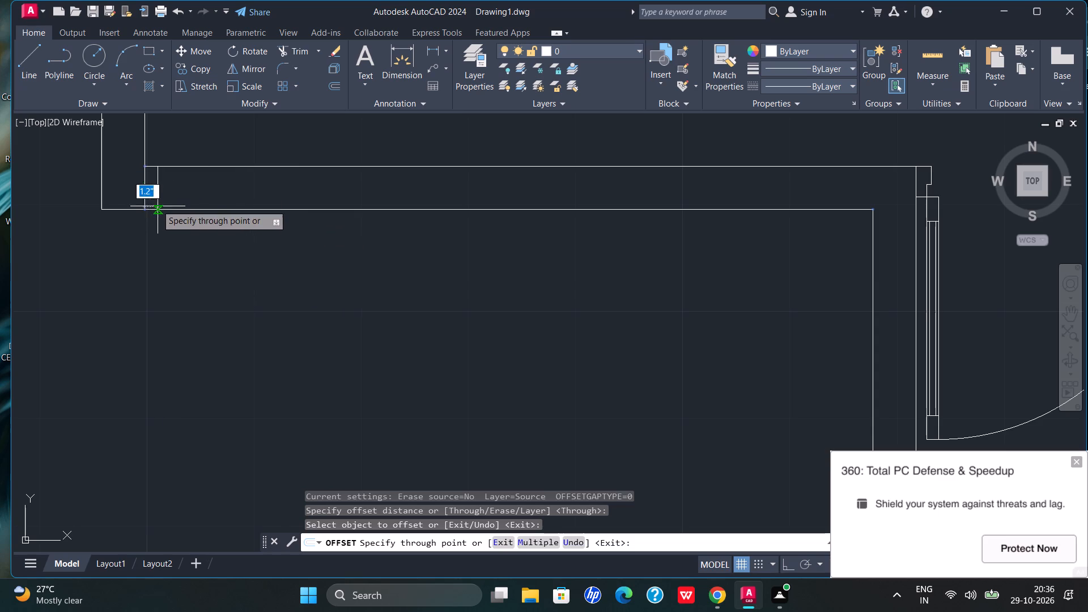
left_click(146, 194)
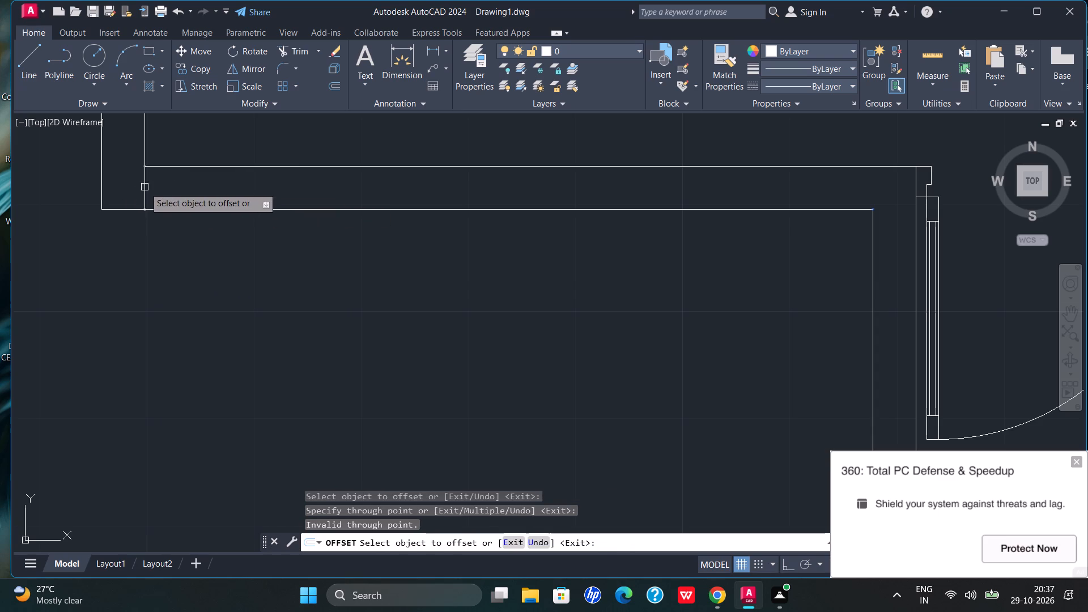
left_click(144, 187)
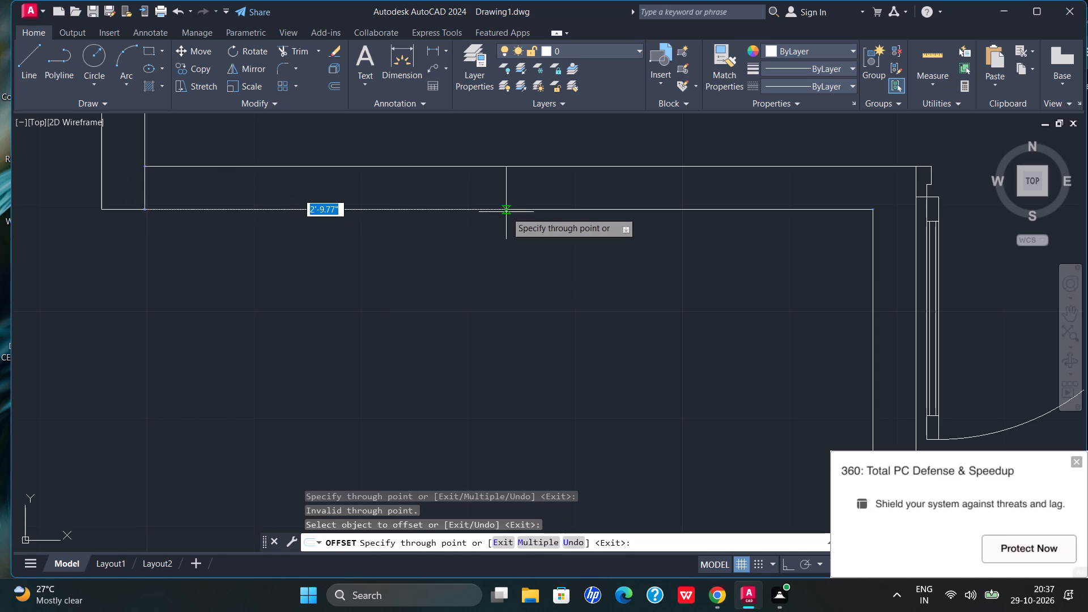
scroll(506, 212, "down", 2)
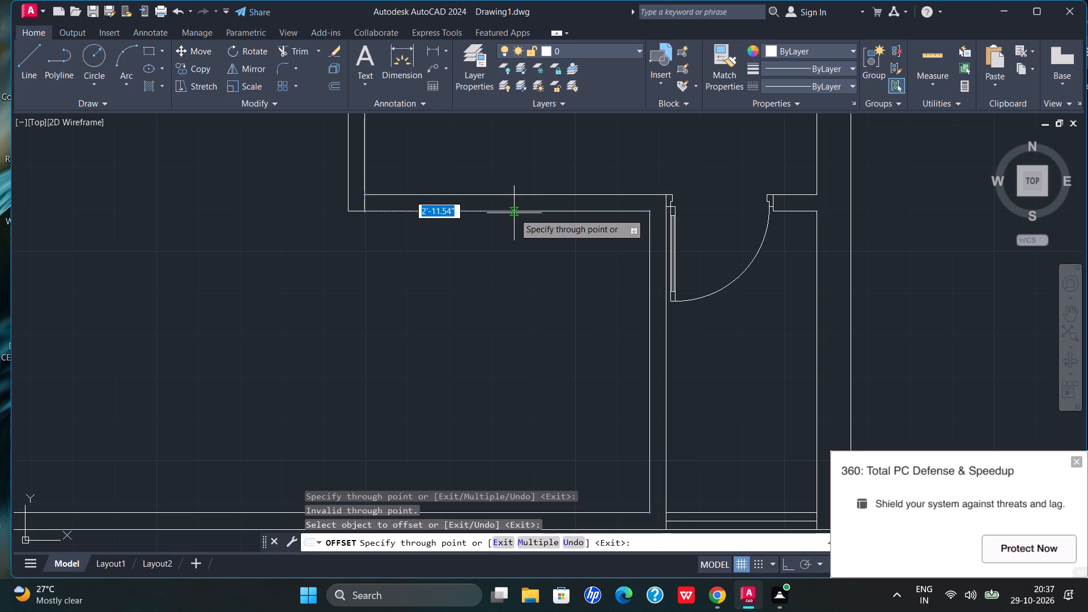
type("2.5")
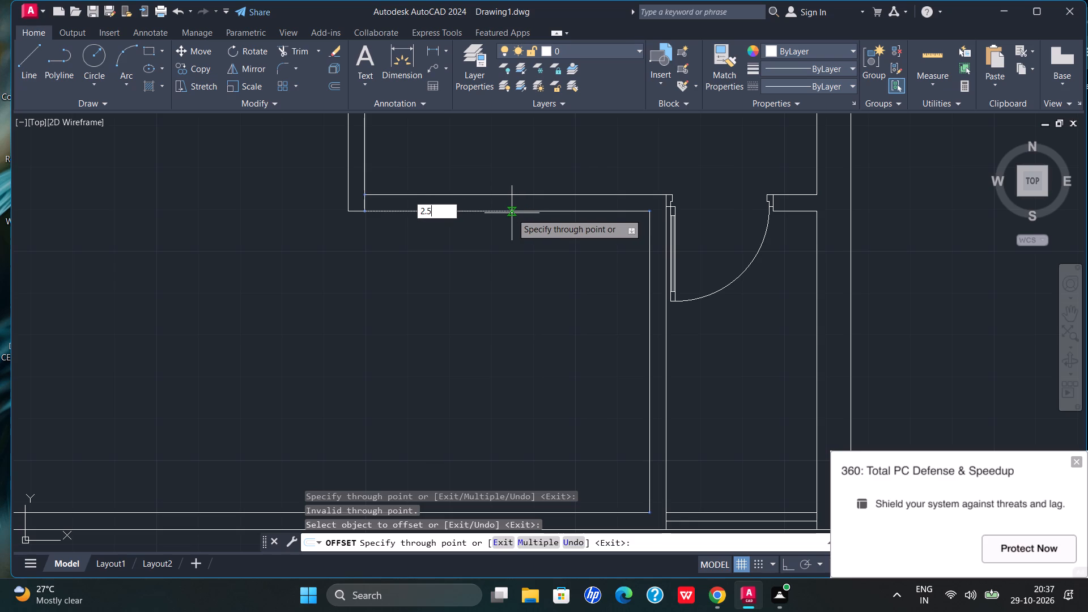
key("apostrophe")
key("Return")
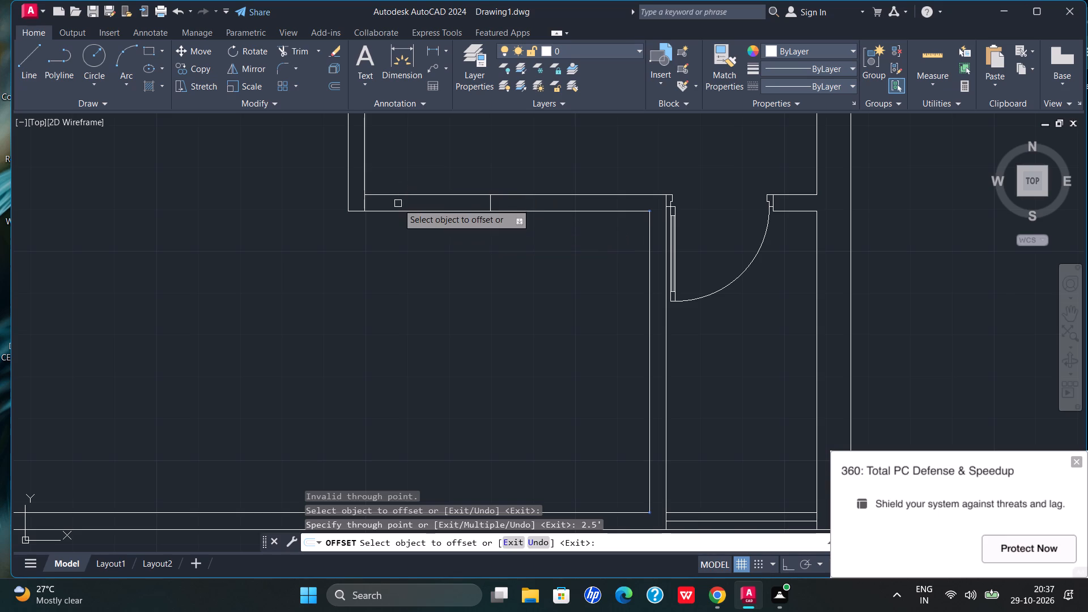
Draw a 4" horizontal line across the central vertical partition, from its inner corner with the lower partition to its outer line.
scroll(397, 214, "down", 1)
scroll(394, 147, "down", 3)
scroll(392, 121, "up", 4)
left_click(31, 59)
scroll(267, 173, "down", 1)
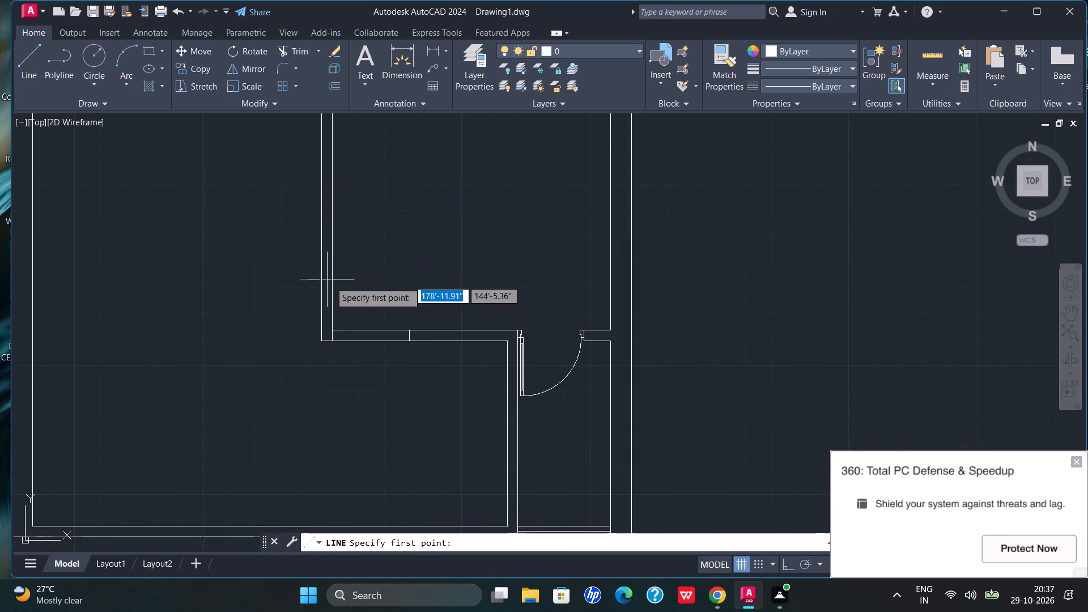
scroll(334, 303, "up", 2)
left_click(328, 373)
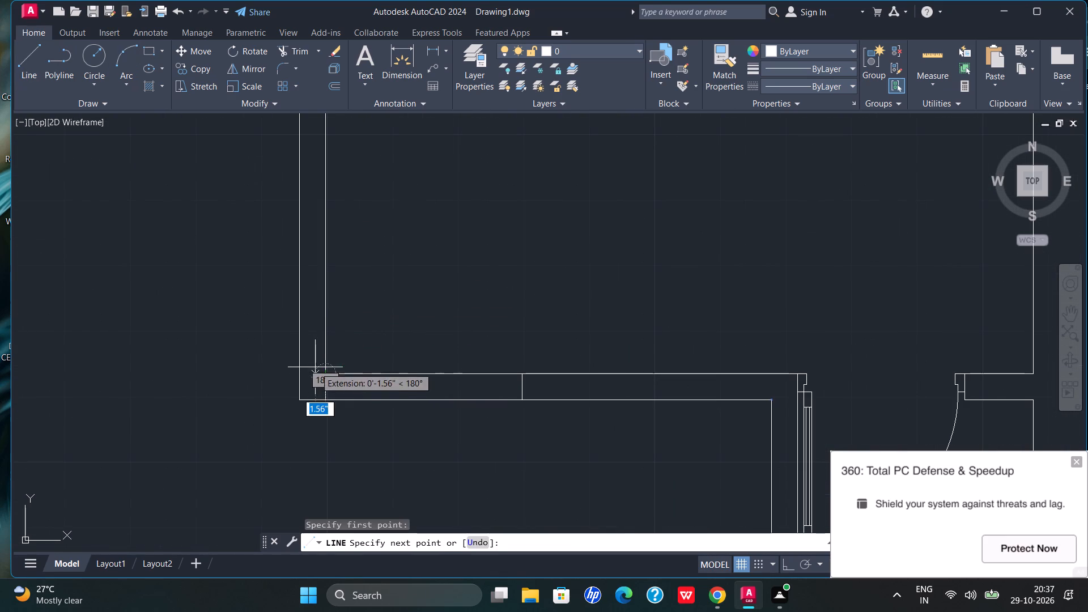
left_click(296, 372)
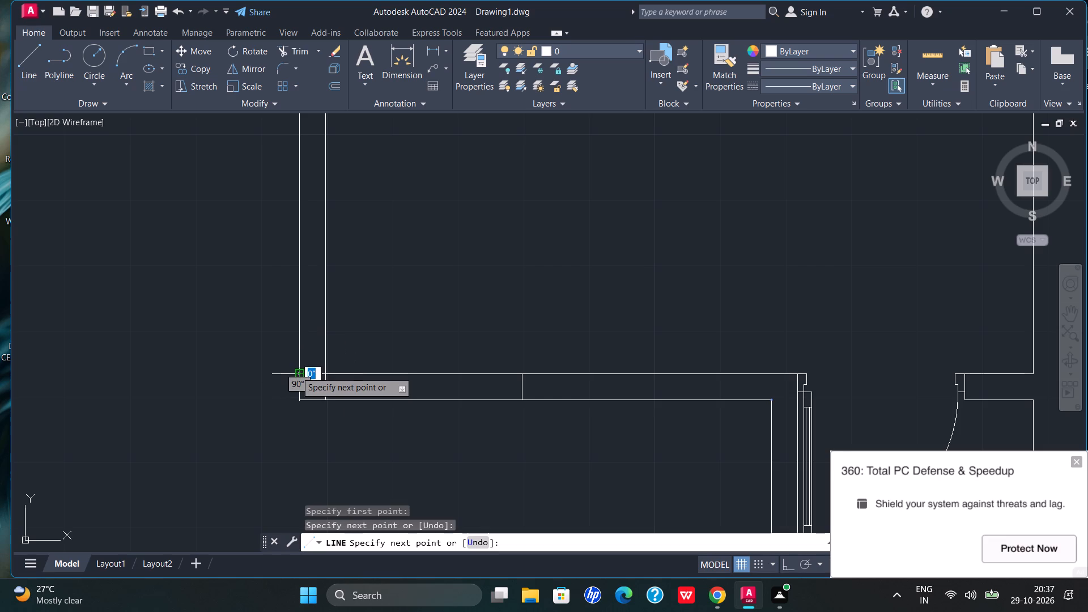
key("Escape")
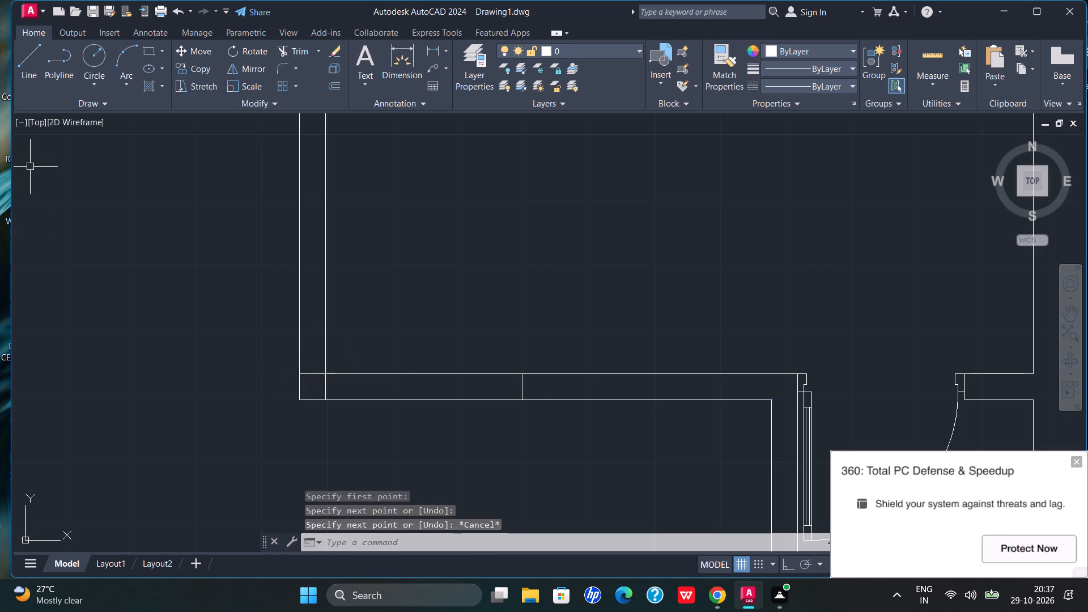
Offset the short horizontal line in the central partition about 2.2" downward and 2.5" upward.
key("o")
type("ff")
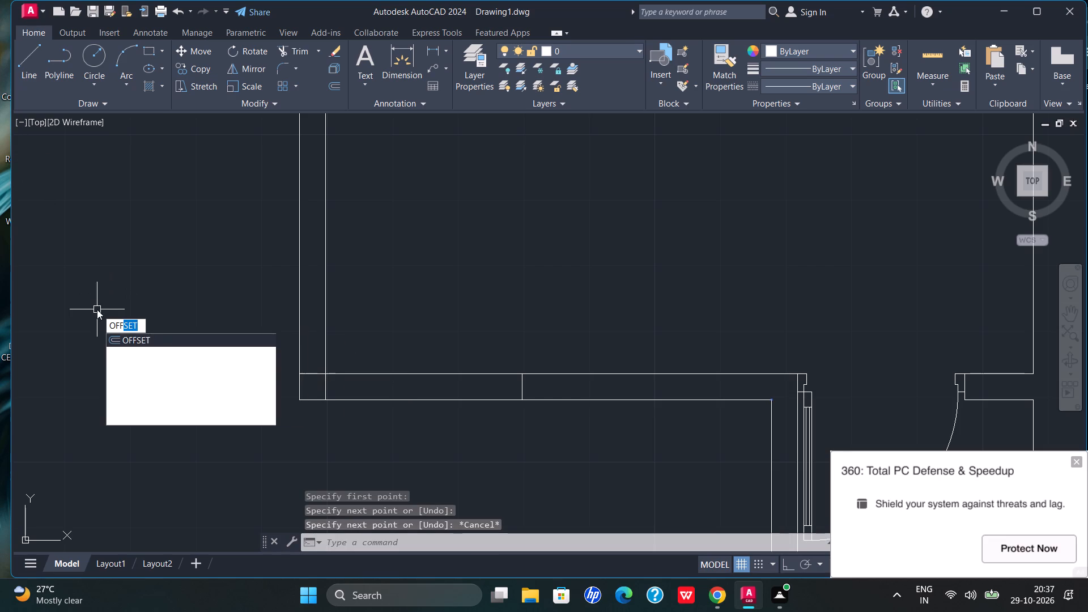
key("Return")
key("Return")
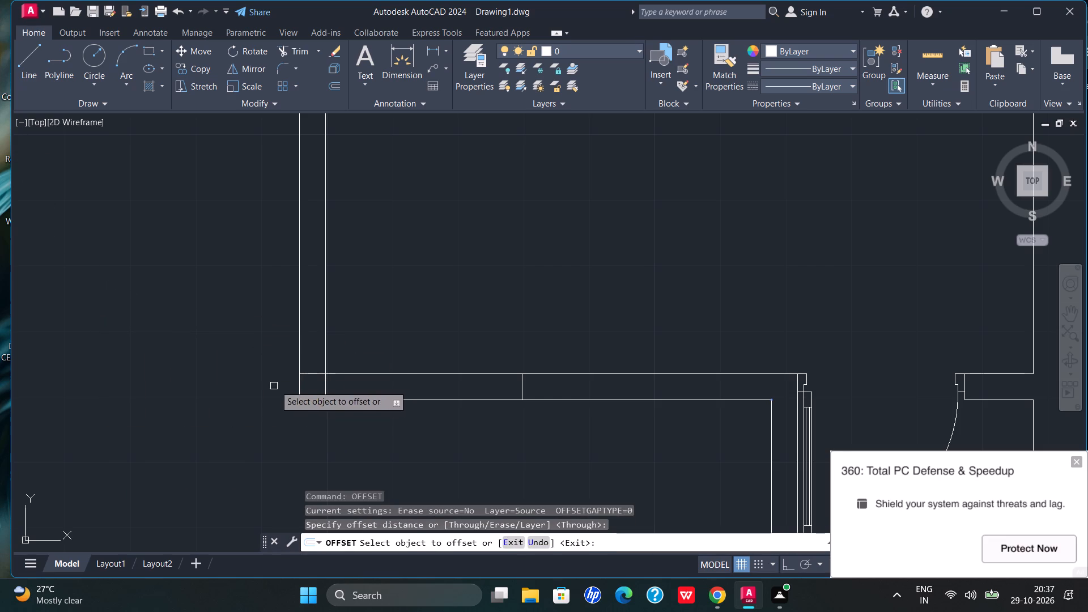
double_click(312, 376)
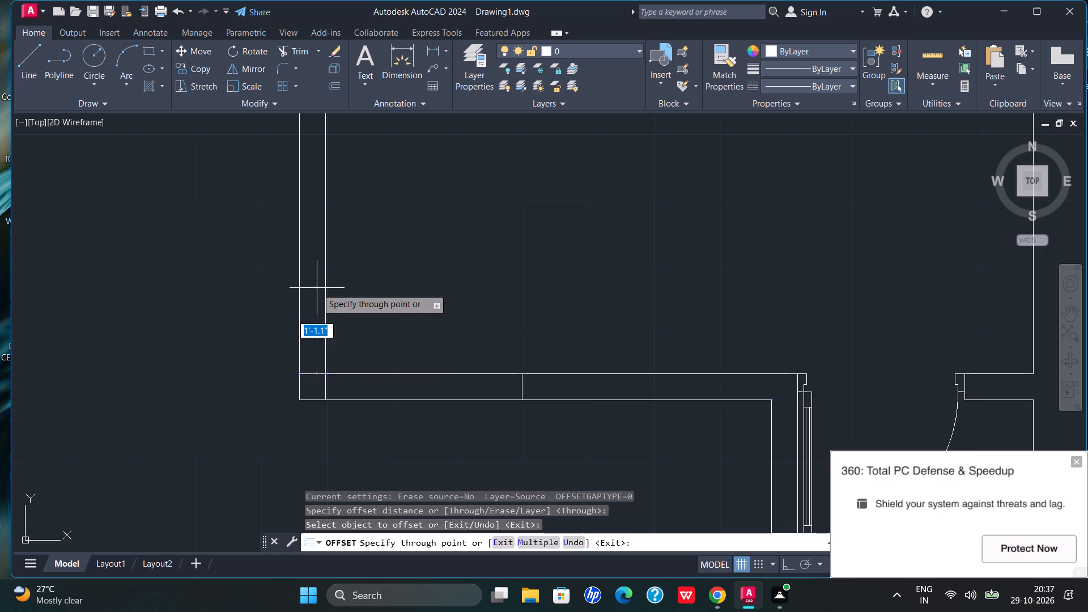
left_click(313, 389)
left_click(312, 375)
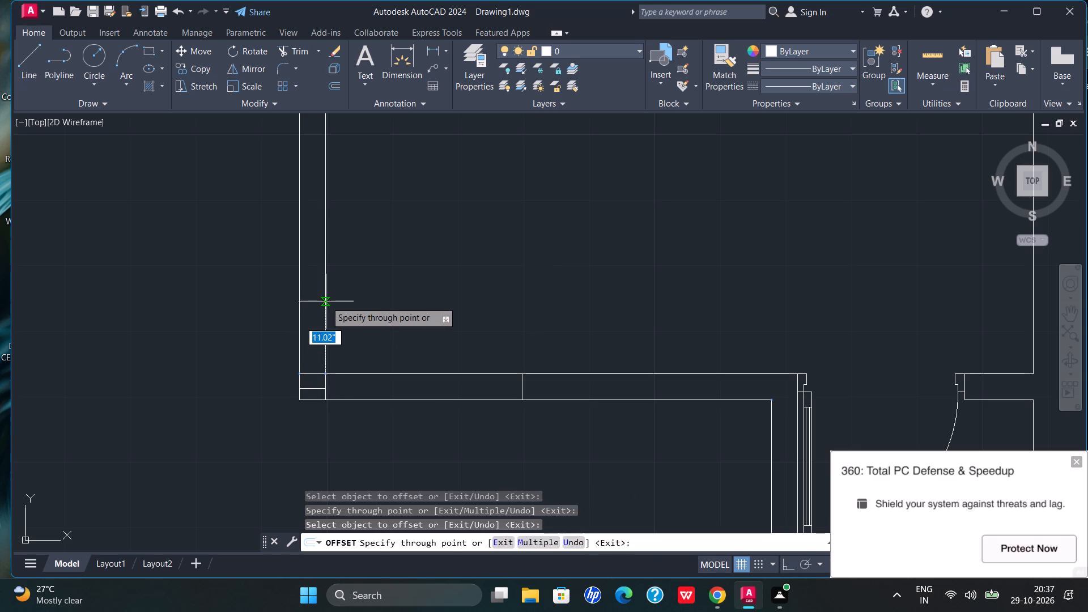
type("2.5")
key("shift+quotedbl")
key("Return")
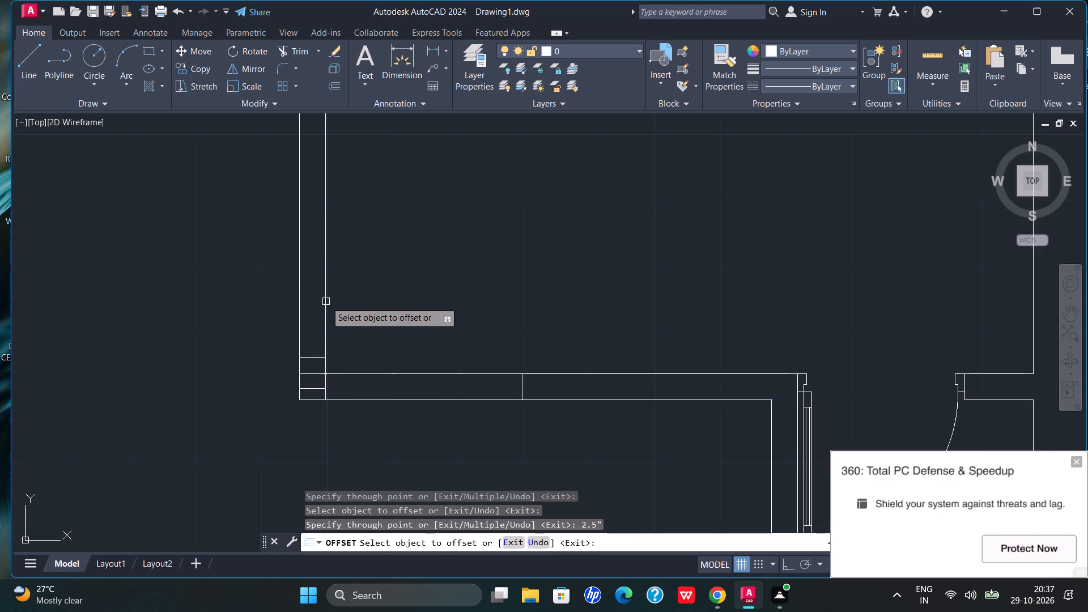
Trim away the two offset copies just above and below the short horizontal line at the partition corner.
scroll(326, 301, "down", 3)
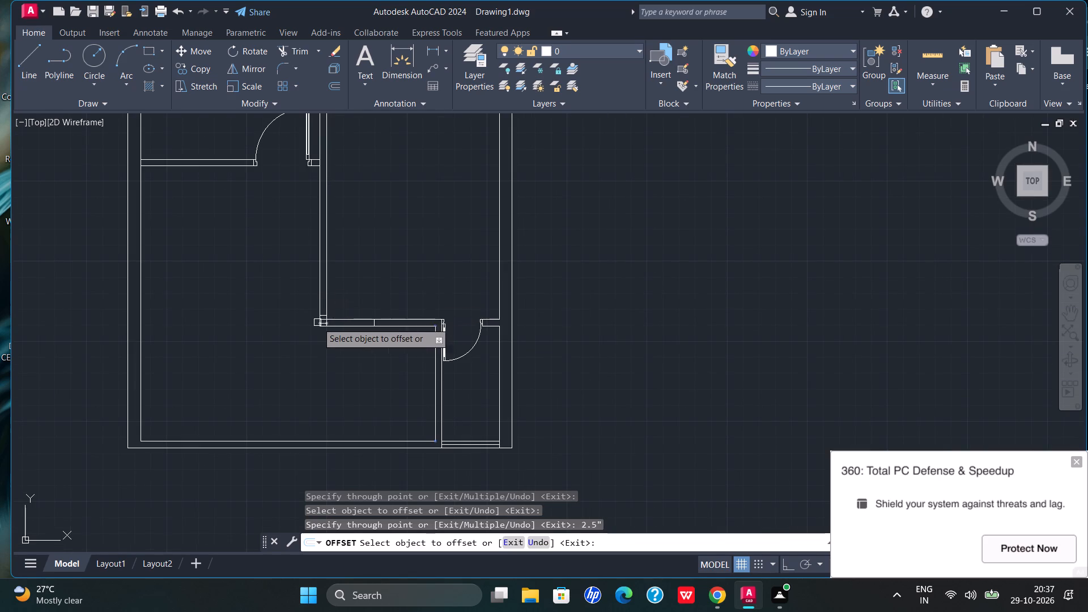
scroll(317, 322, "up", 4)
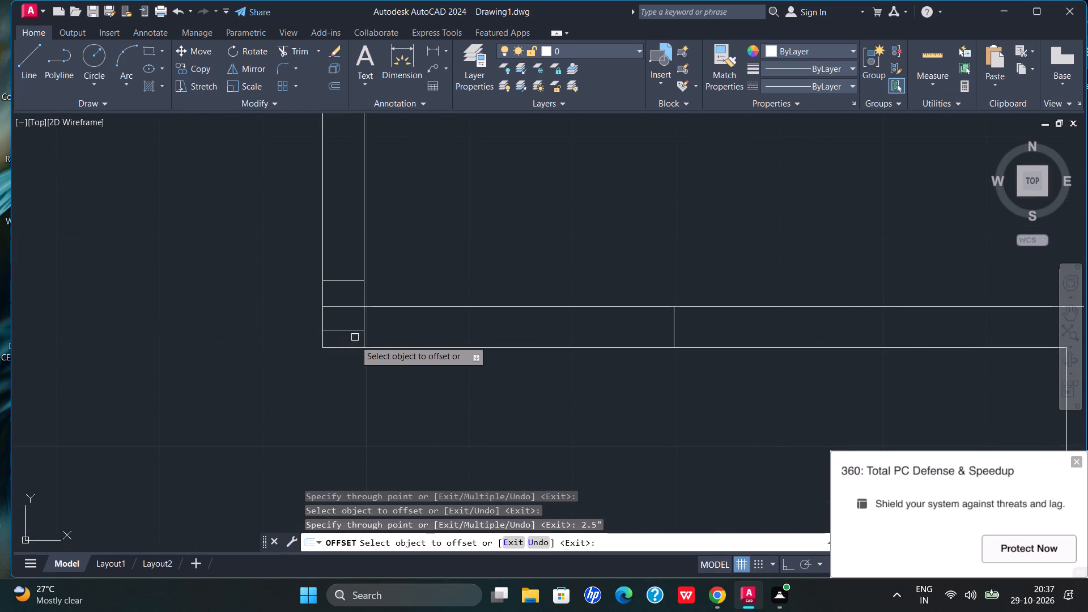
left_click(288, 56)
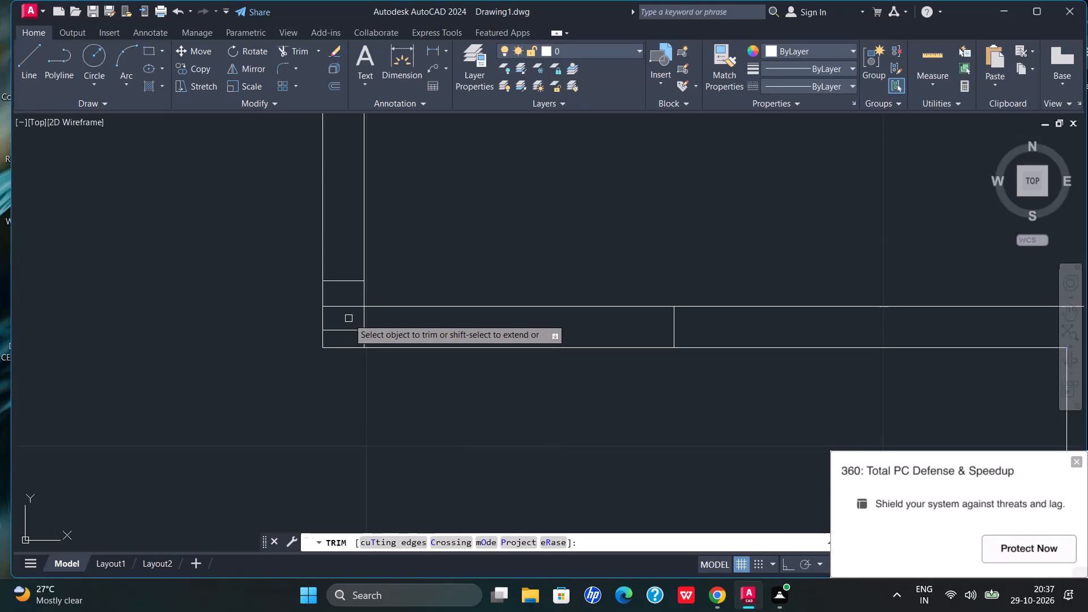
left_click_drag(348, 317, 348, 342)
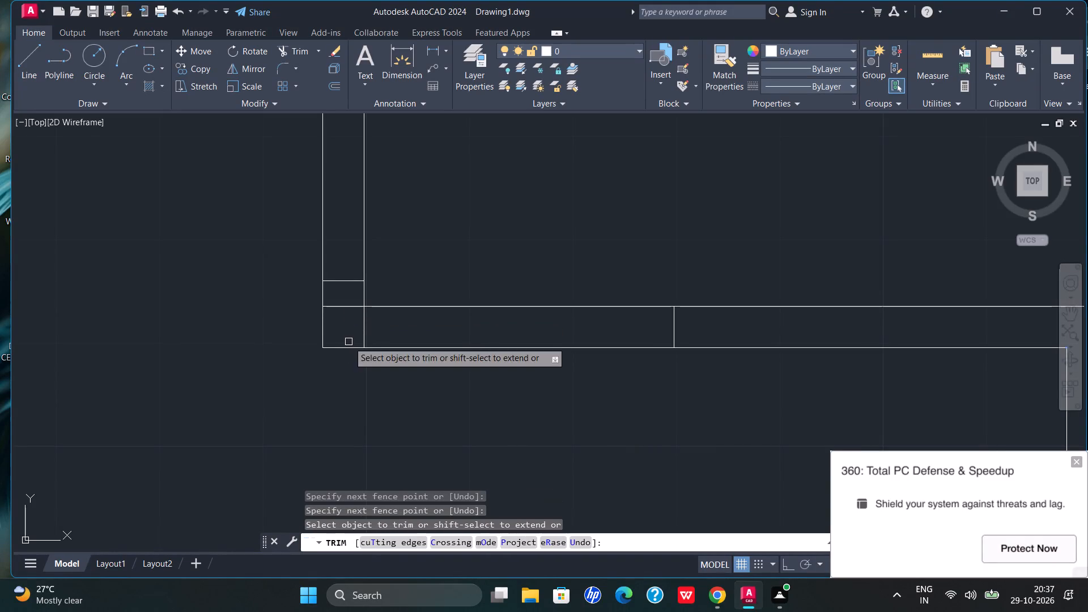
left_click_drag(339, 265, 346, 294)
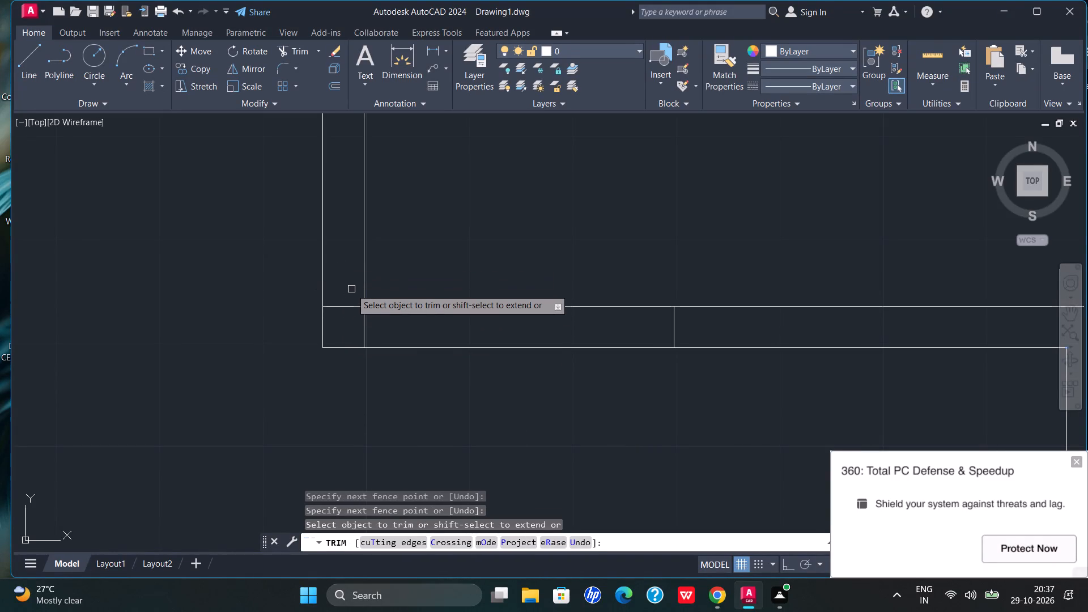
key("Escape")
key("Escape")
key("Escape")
Offset the short horizontal line at the partition corner 2.5' upward, along the central vertical partition.
type("off")
key("Return")
key("Return")
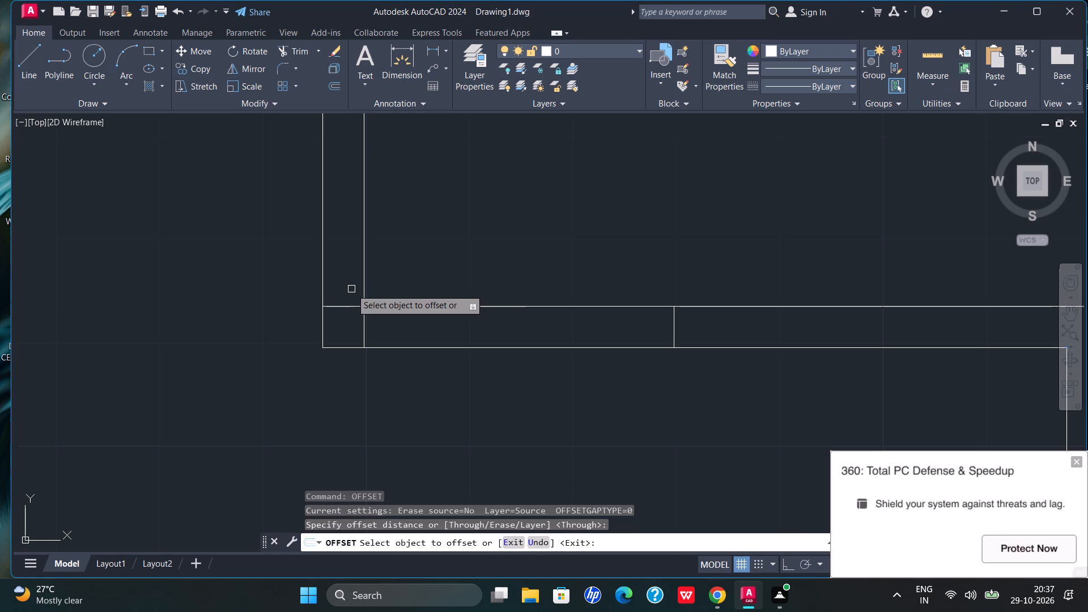
left_click(335, 304)
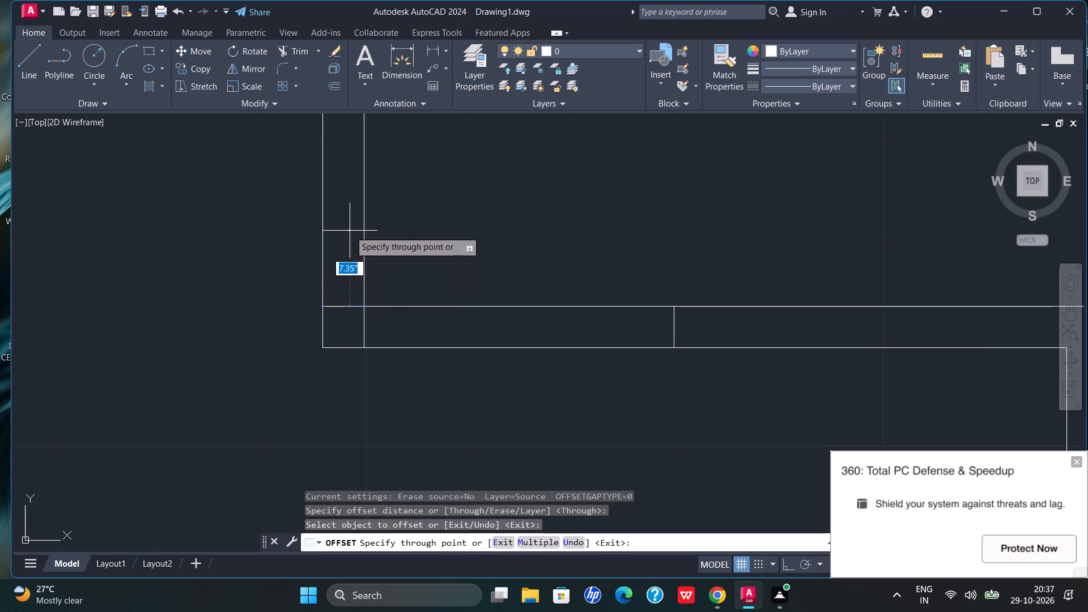
type("2.5'")
key("Return")
Offset the lower horizontal partition's bottom line 2" upward, into the partition thickness.
scroll(350, 231, "down", 3)
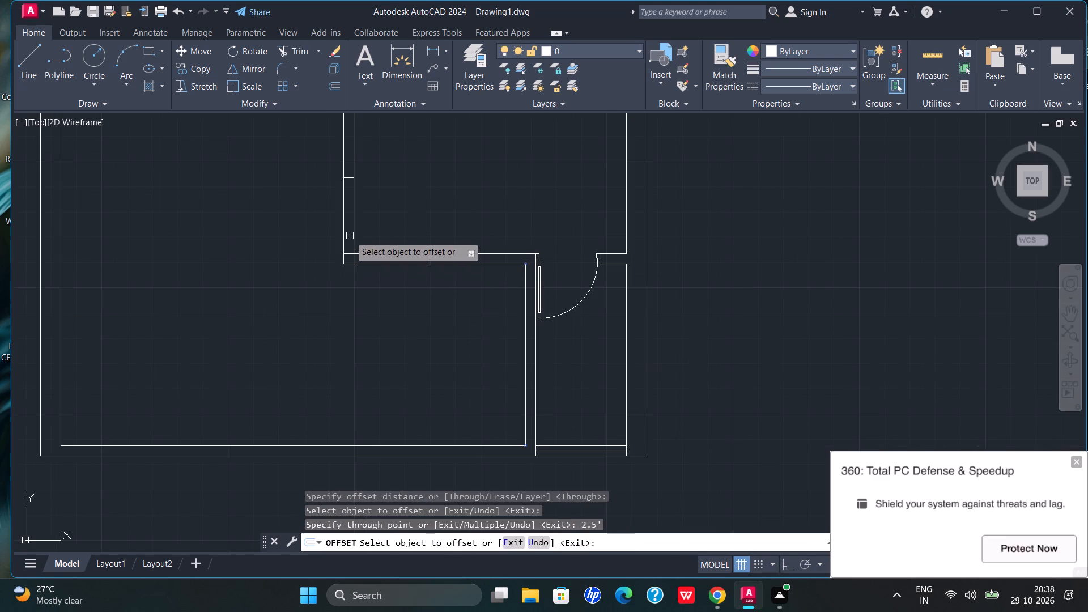
scroll(382, 246, "up", 2)
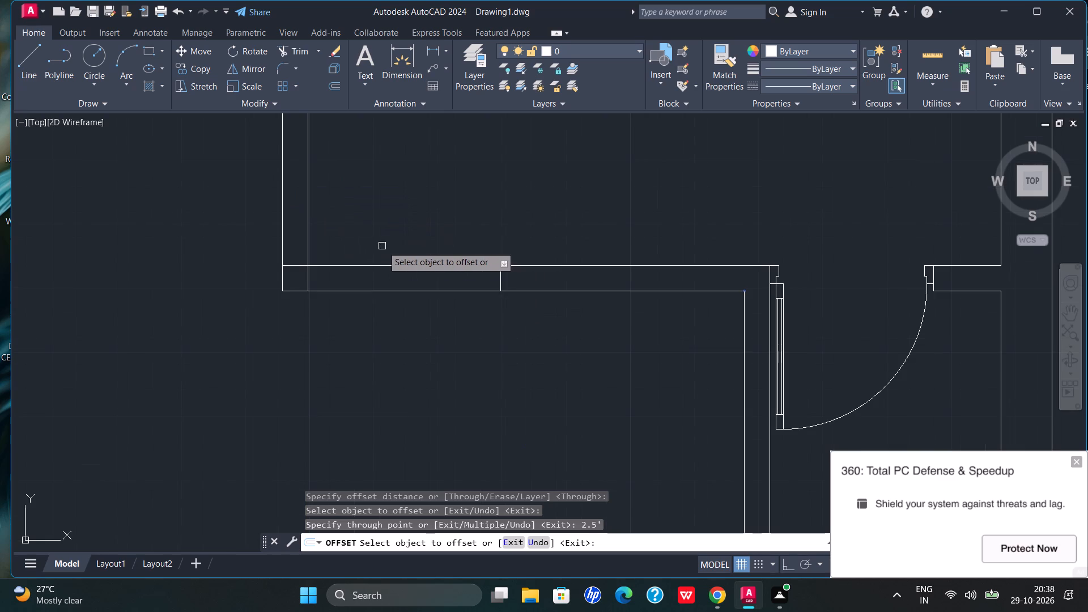
left_click(384, 288)
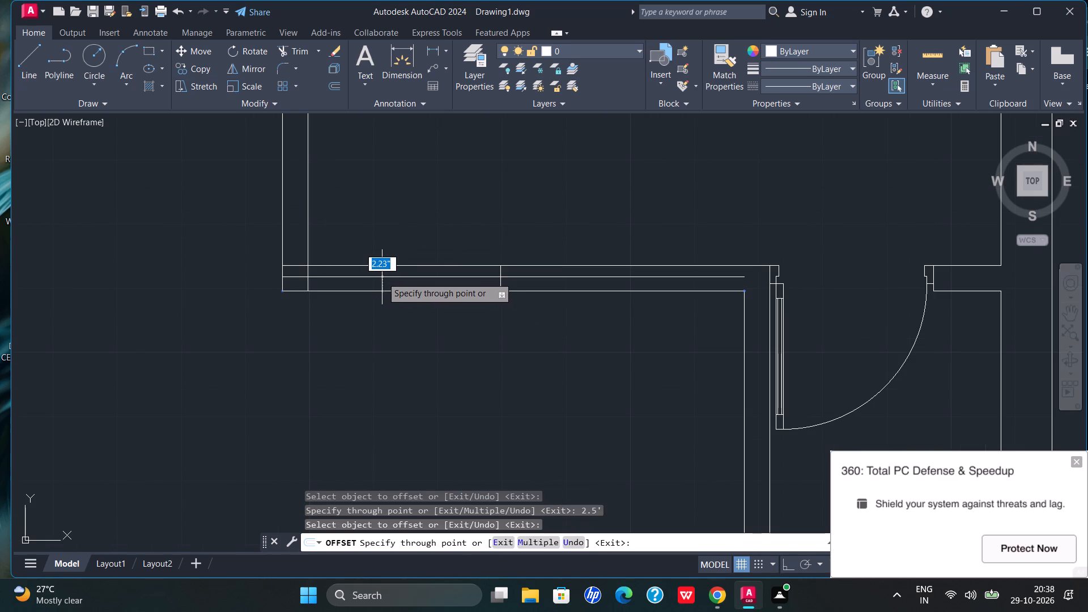
type("2'")
key("BackSpace")
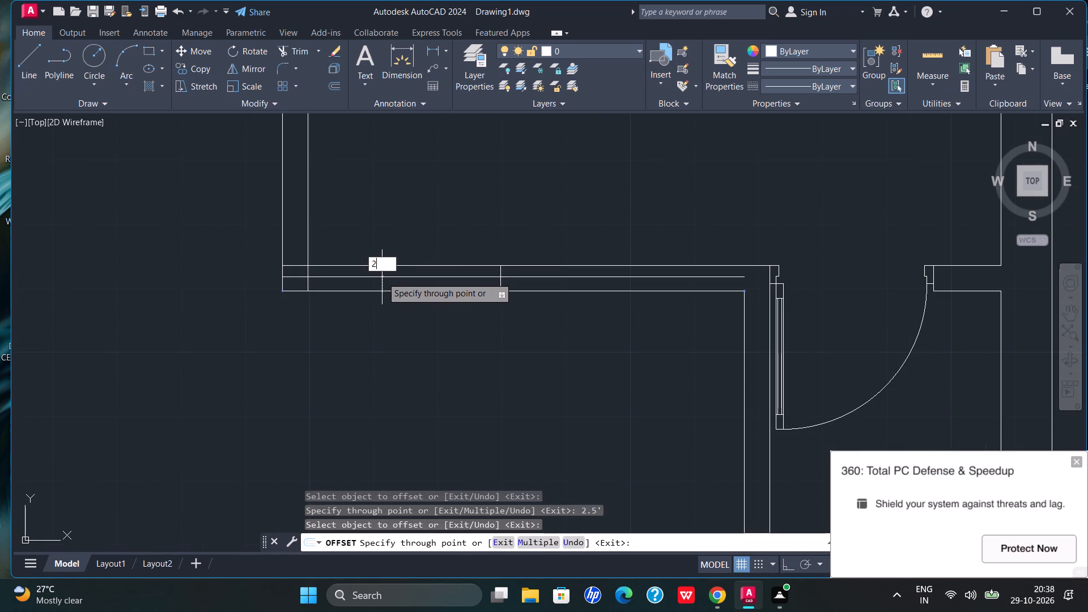
key("shift+quotedbl")
key("Return")
Offset the left line of the central vertical partition 2" to the right, into the partition thickness.
scroll(320, 224, "down", 2)
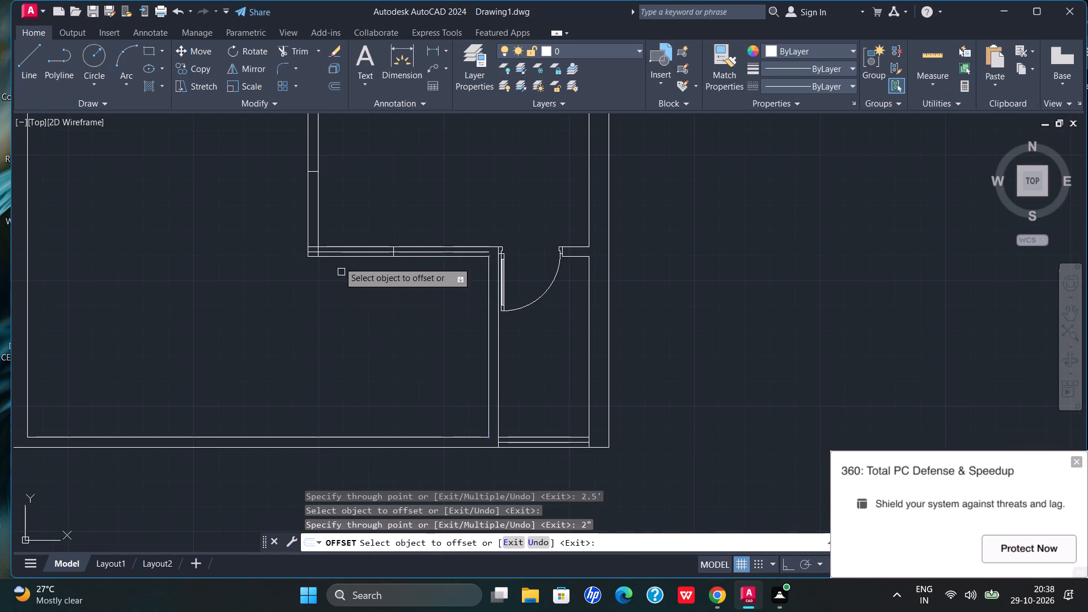
scroll(315, 189, "up", 3)
left_click(281, 229)
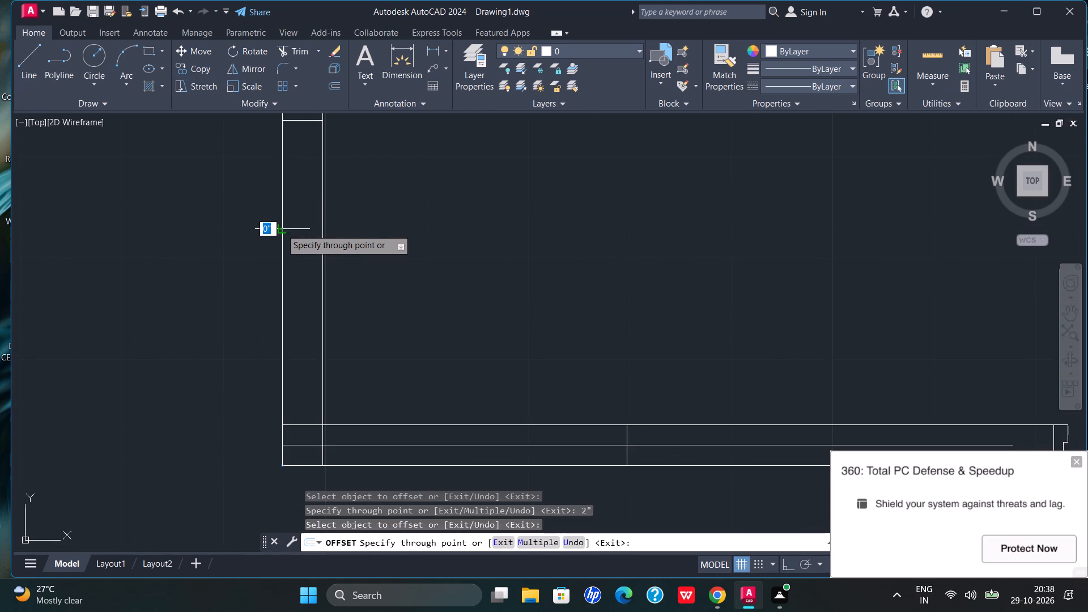
key("2")
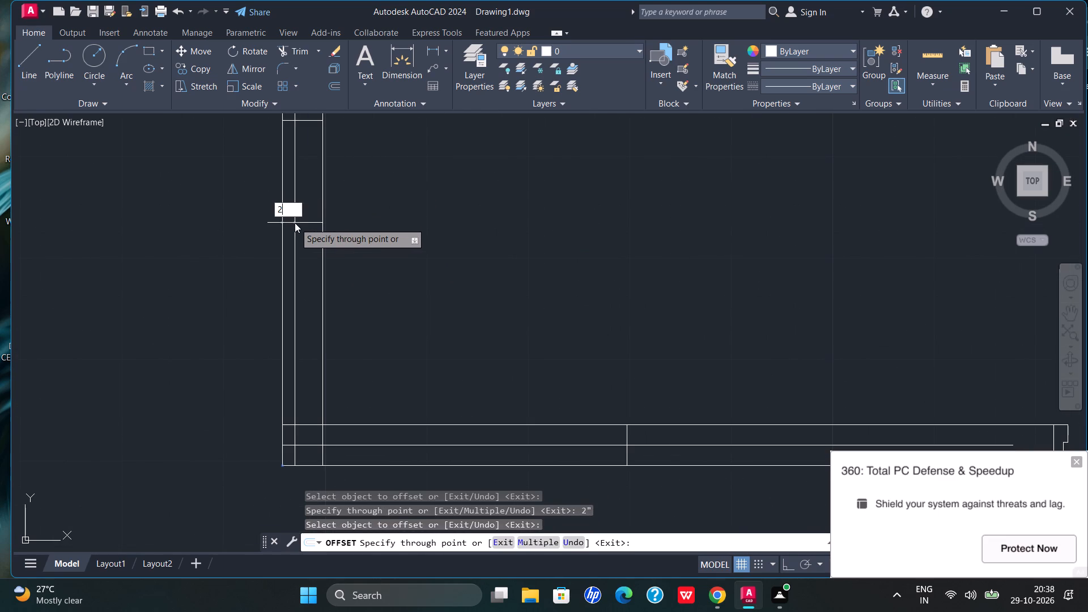
key("shift+quotedbl")
key("Return")
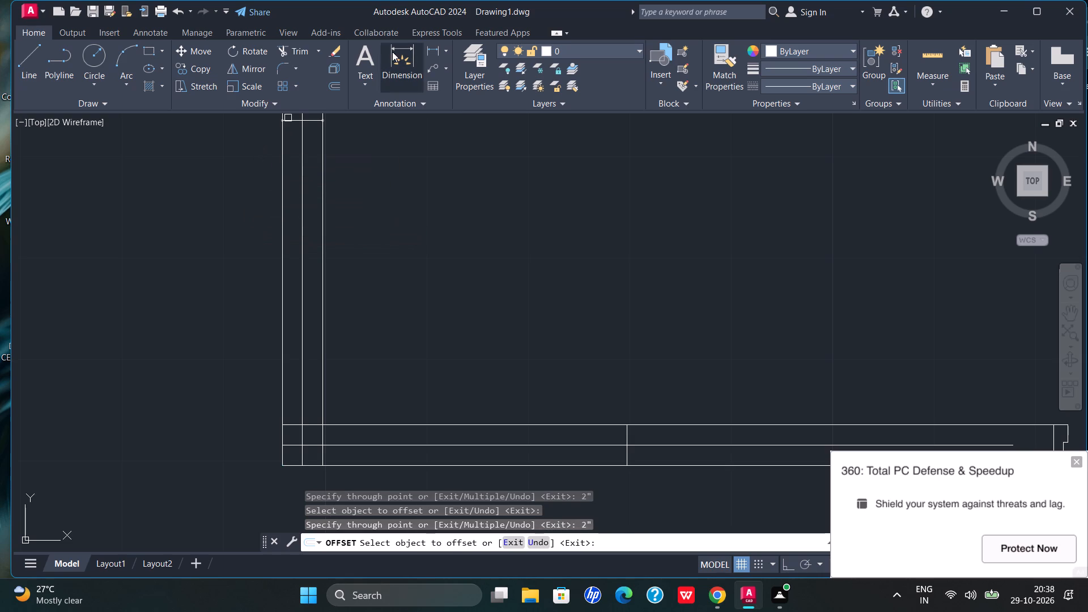
Trim the two partition centre lines inside the corner square and beyond the short lines marking the 2.5' corner openings.
left_click(292, 56)
left_click(301, 438)
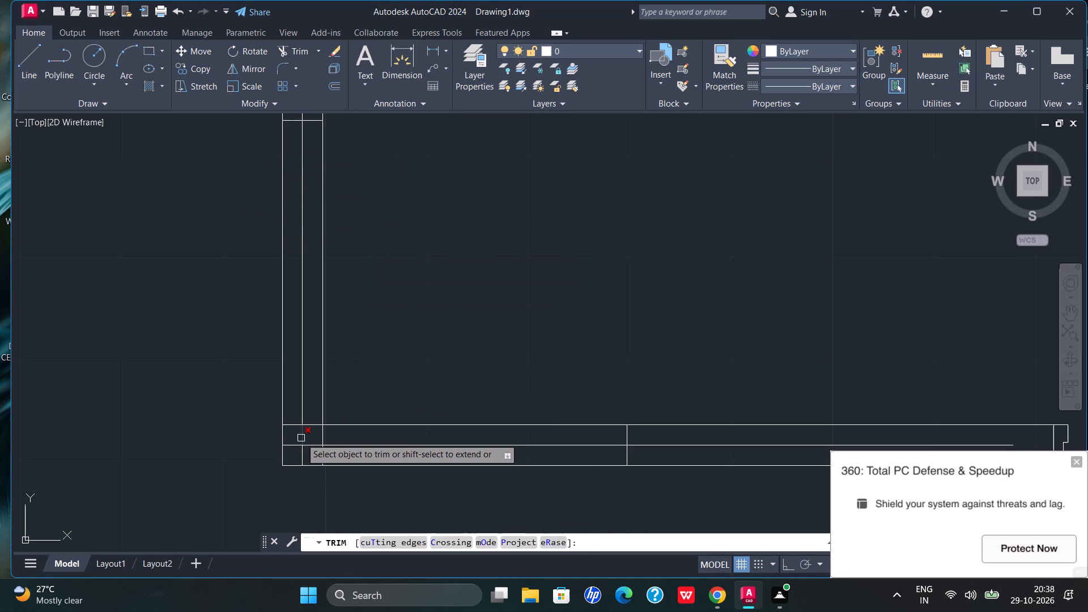
left_click(297, 444)
left_click(312, 444)
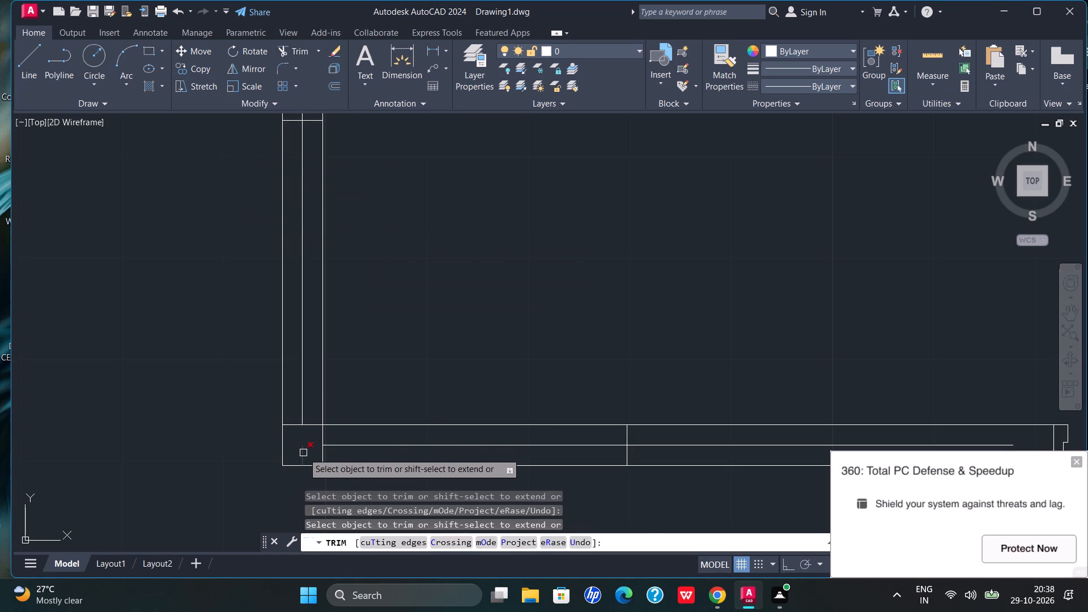
left_click(303, 453)
scroll(303, 453, "down", 2)
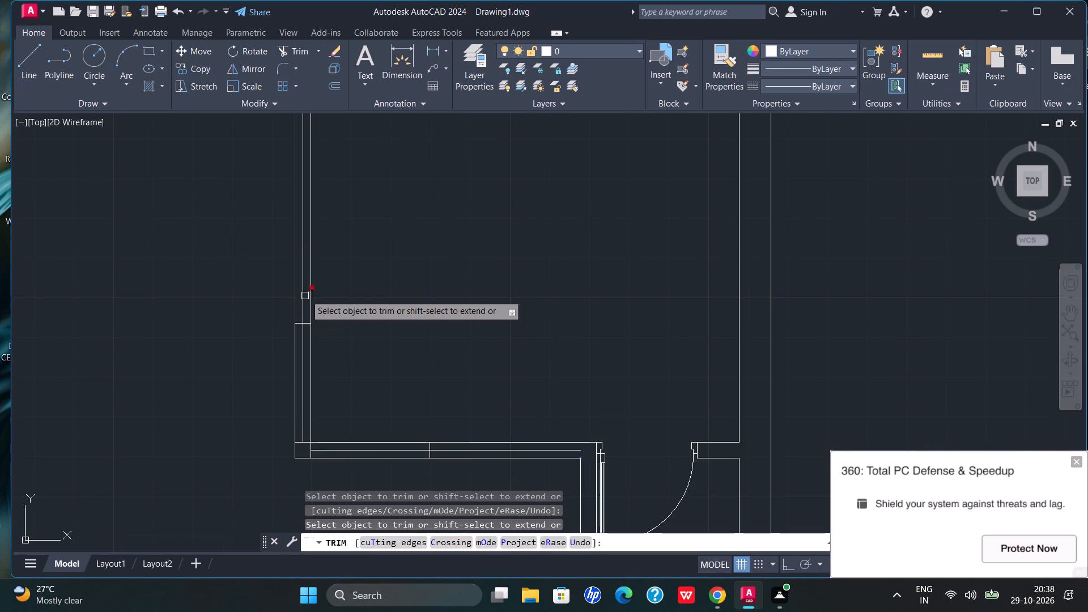
left_click(305, 288)
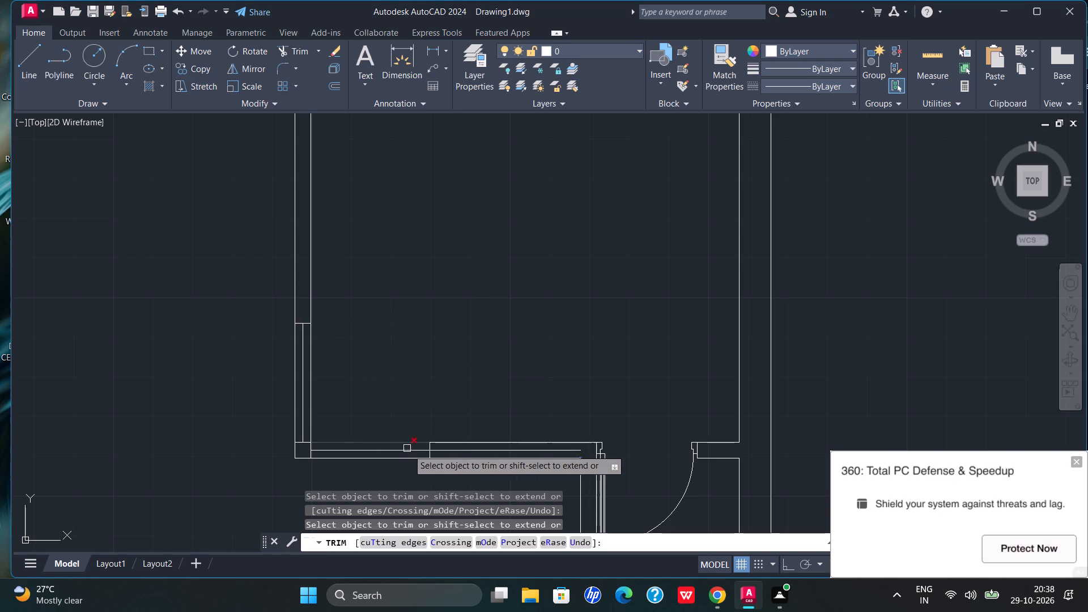
left_click(488, 451)
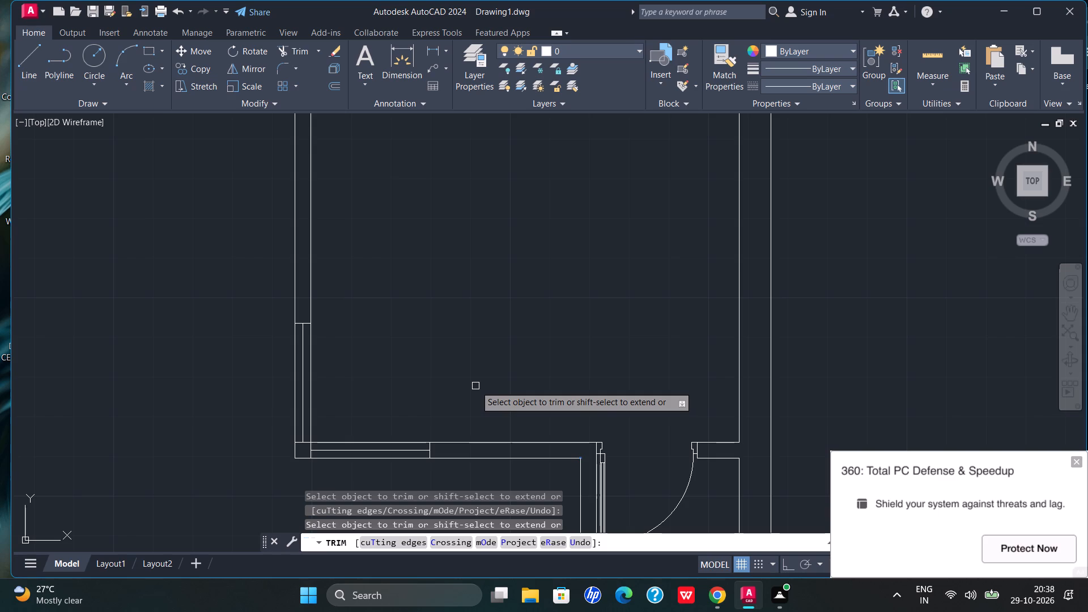
Draw a 4" vertical line across the left room's horizontal partition, between the outer wall and the door.
scroll(524, 377, "down", 2)
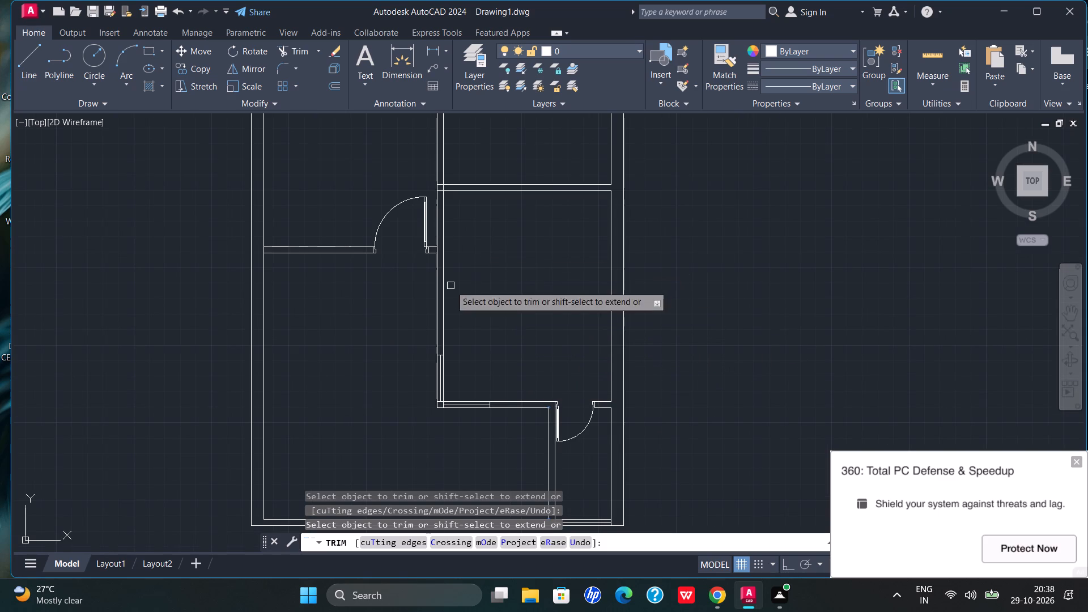
left_click(25, 67)
scroll(334, 249, "up", 3)
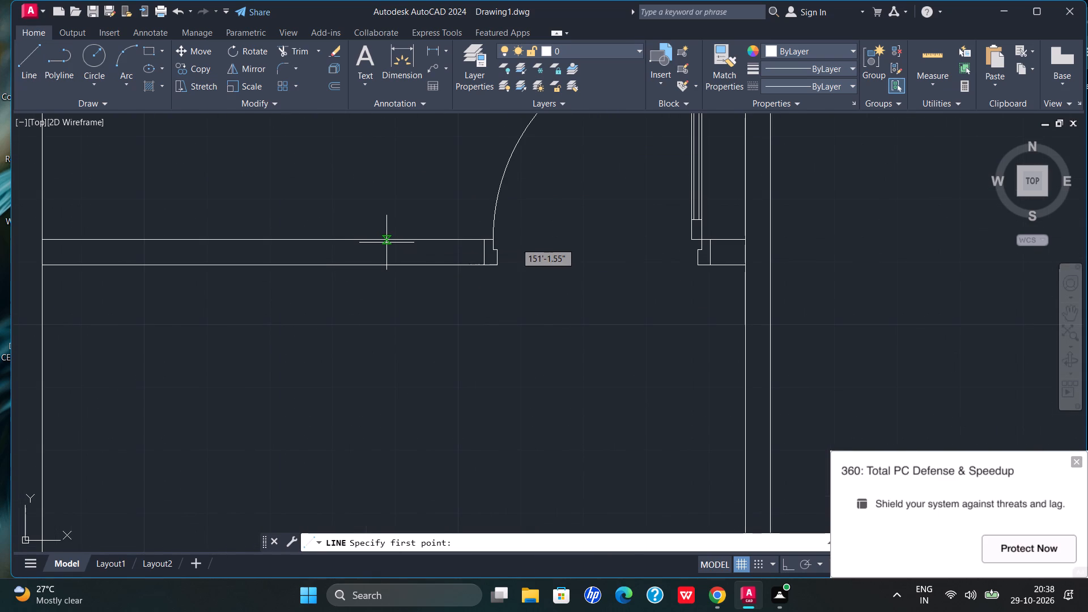
left_click(308, 239)
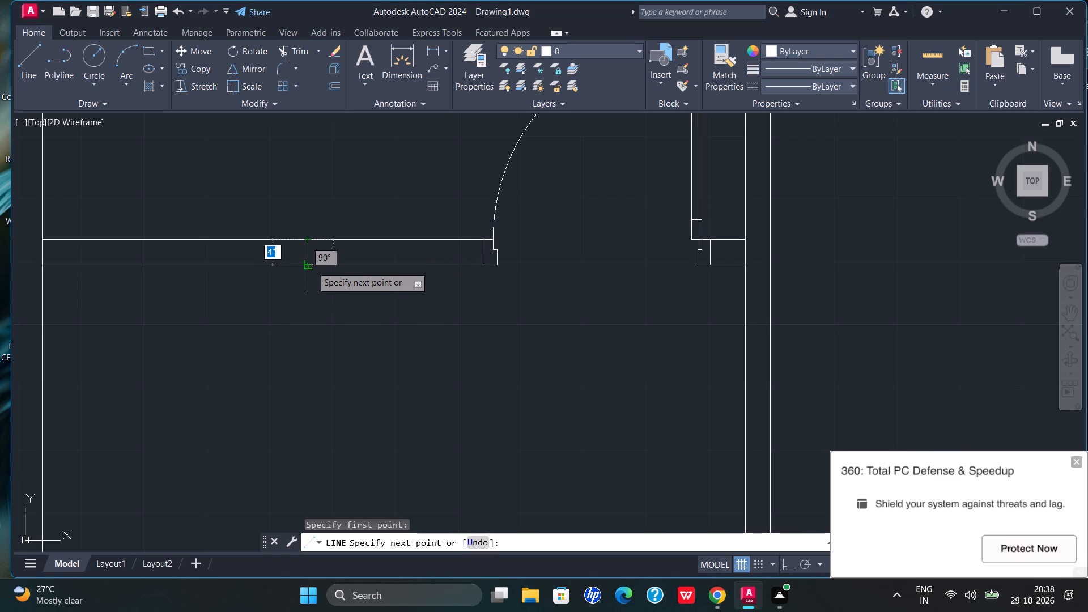
left_click(311, 265)
key("Escape")
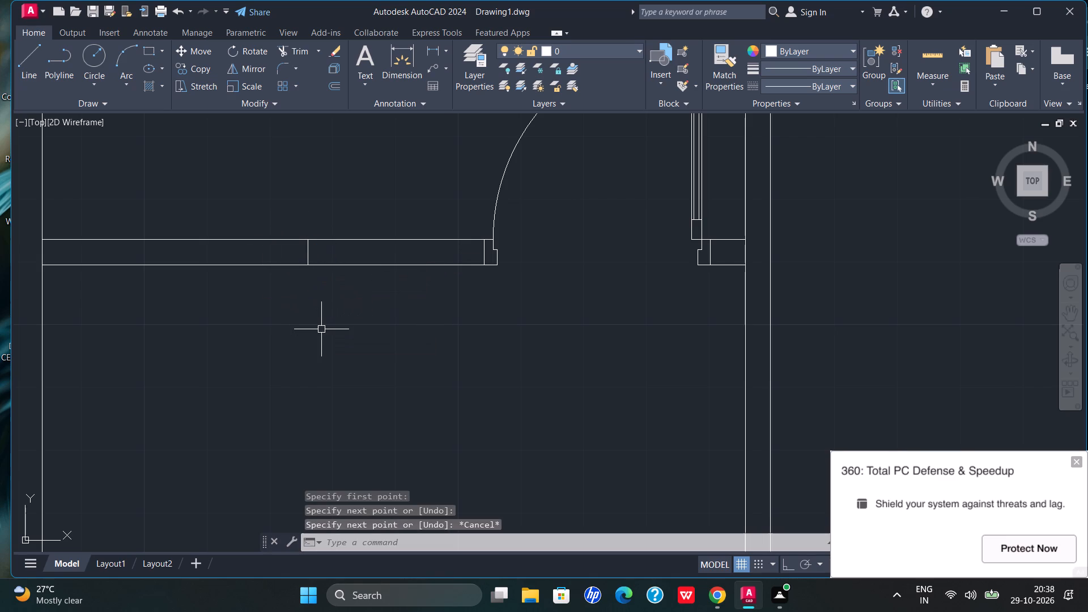
Offset the bottom line of the left room's horizontal partition 2" upward, into the partition thickness.
type("off")
key("Return")
key("Return")
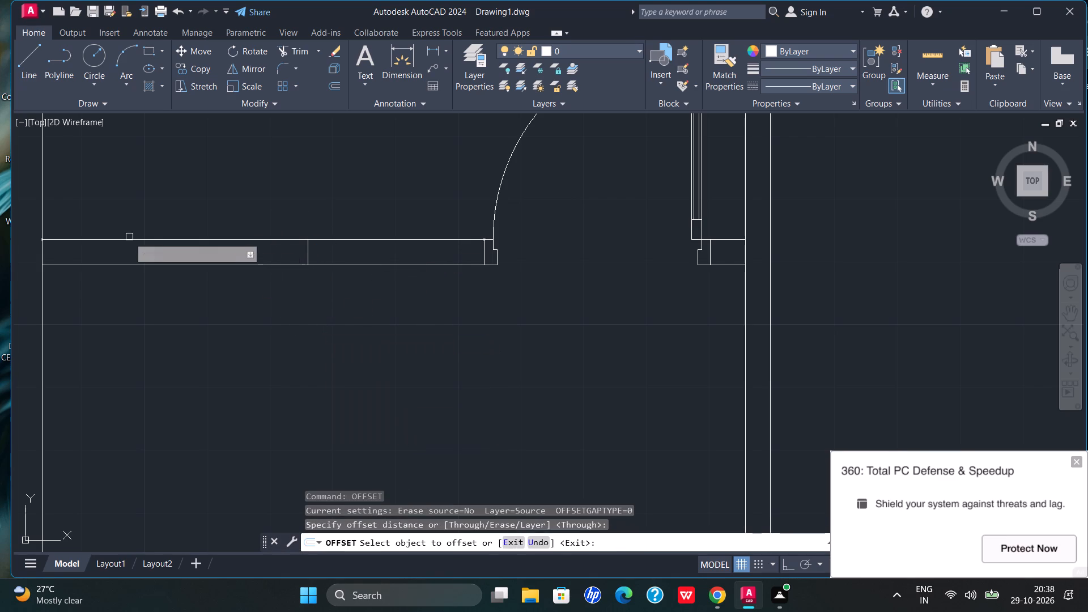
left_click(137, 267)
type("2\"")
key("Return")
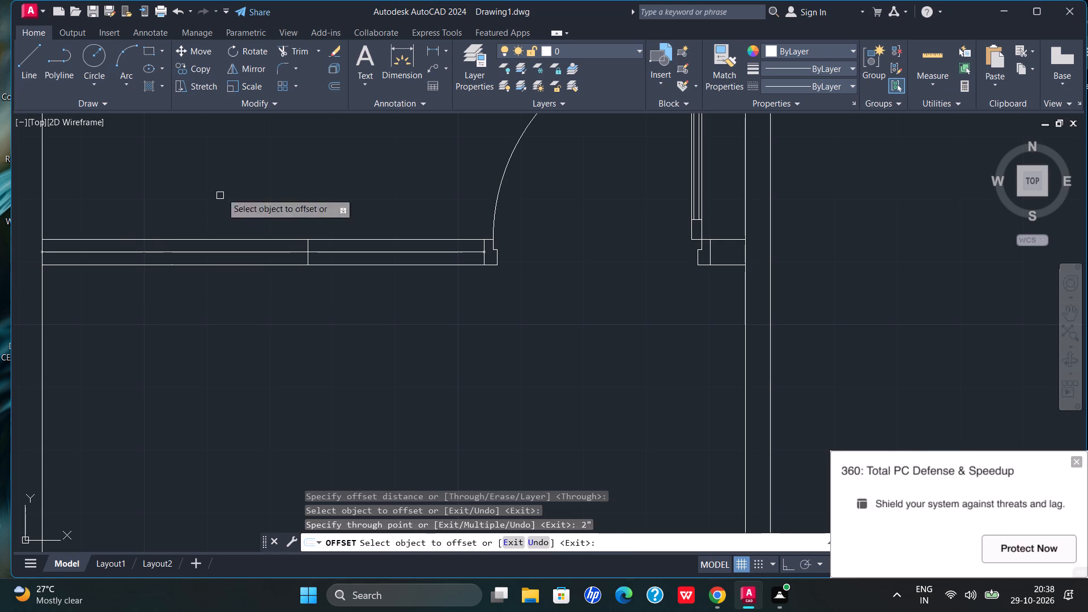
Trim the new partition centre line between the short vertical line and the door frame.
left_click(295, 58)
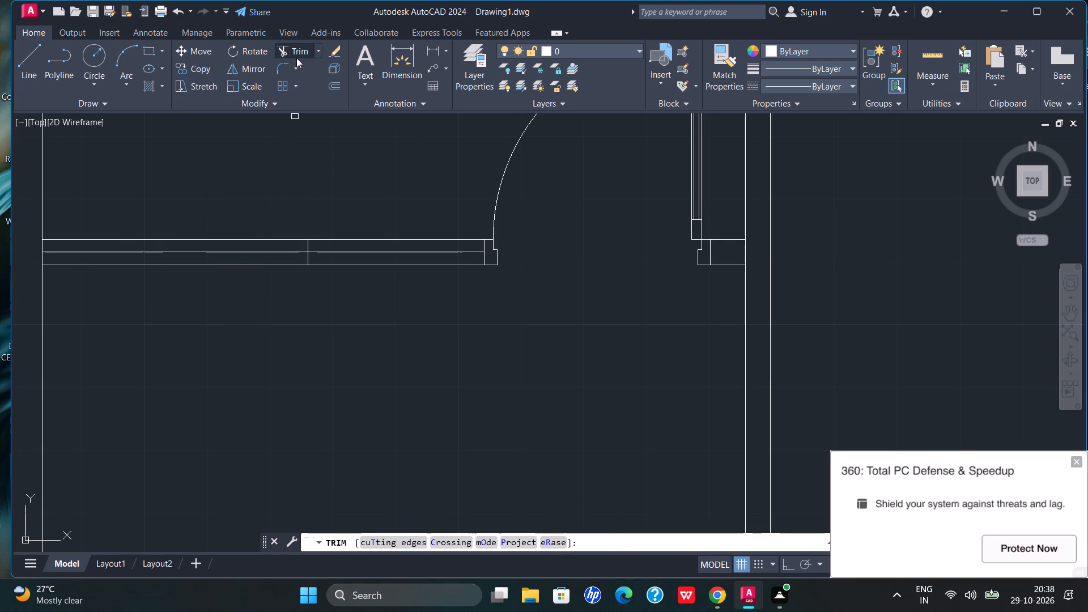
scroll(317, 155, "down", 2)
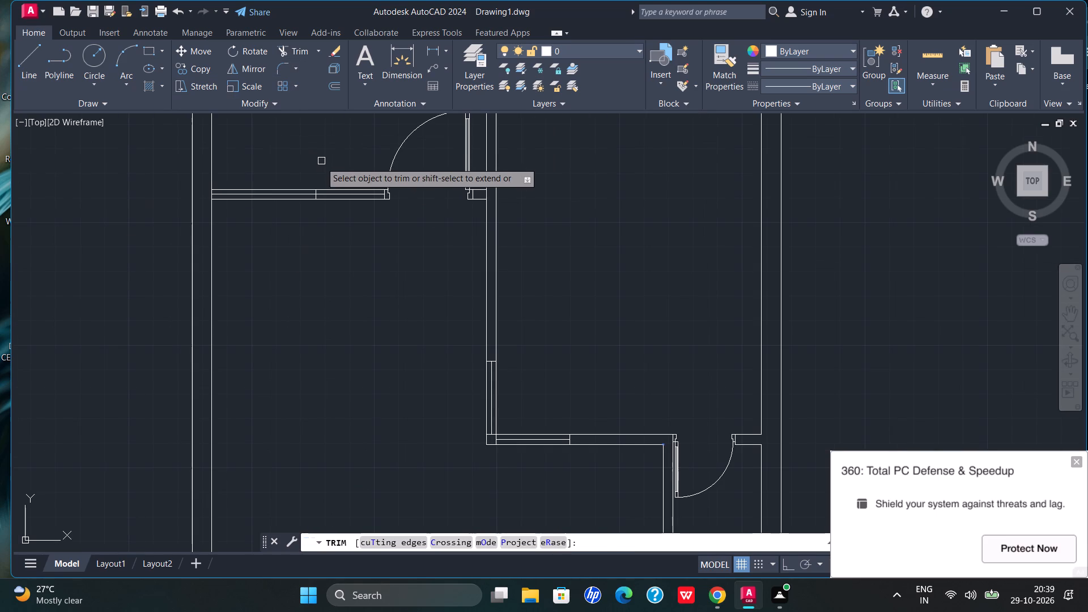
scroll(363, 189, "up", 2)
left_click(337, 203)
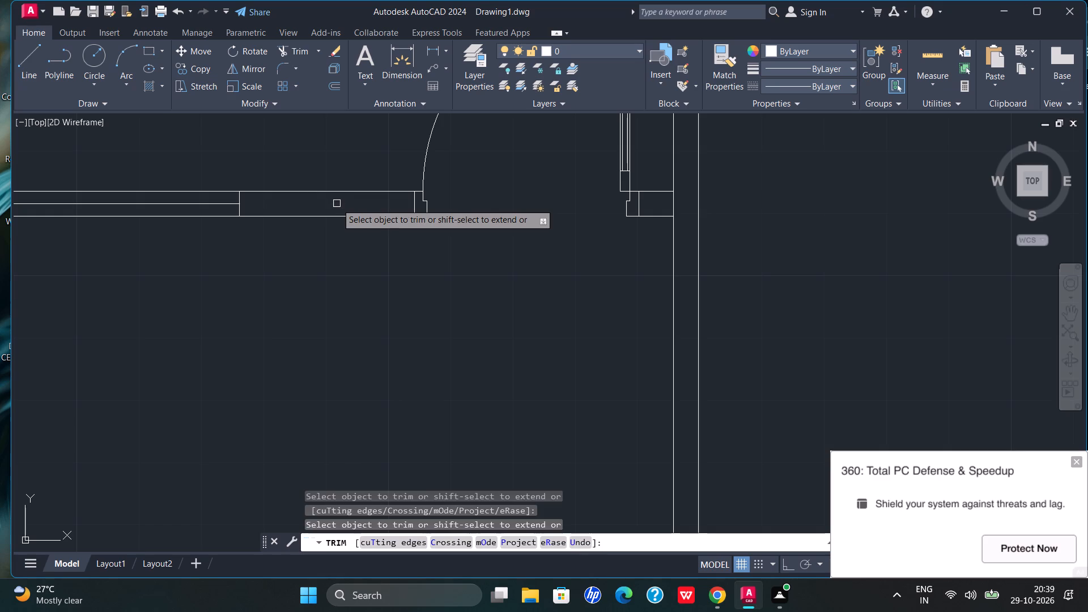
Draw an 8" horizontal line across the left outer wall, continuing the bottom line of the left room's partition.
scroll(356, 203, "down", 2)
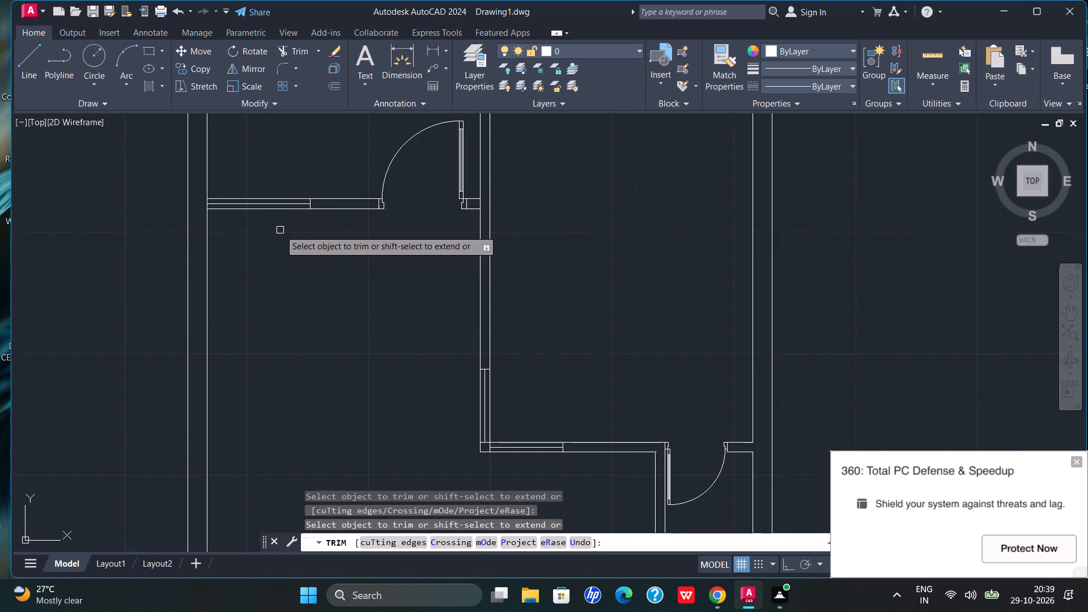
scroll(286, 236, "down", 2)
scroll(296, 283, "down", 2)
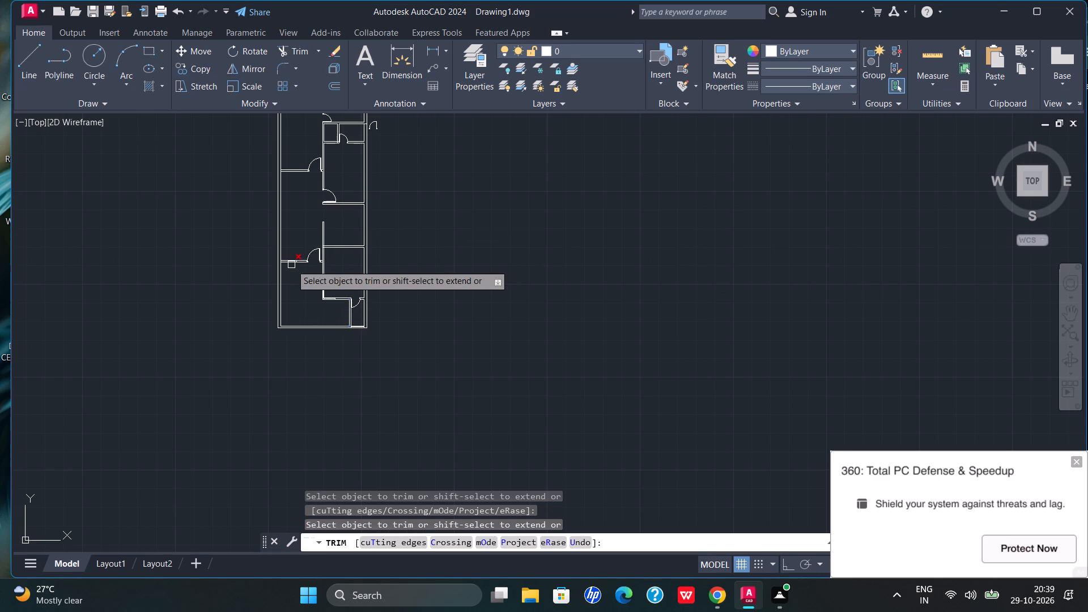
left_click(31, 63)
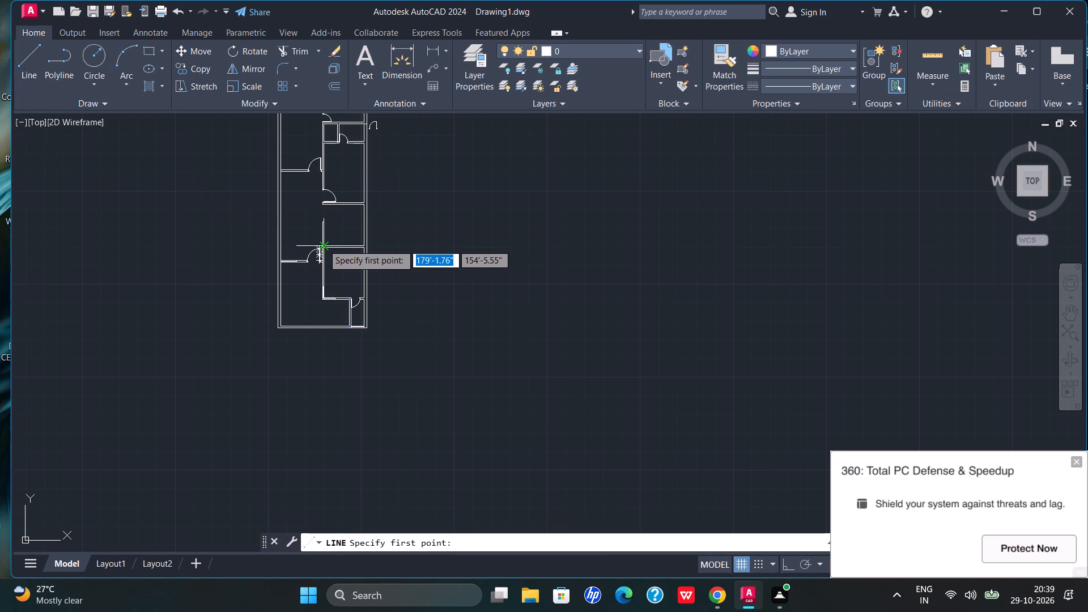
scroll(279, 254, "up", 5)
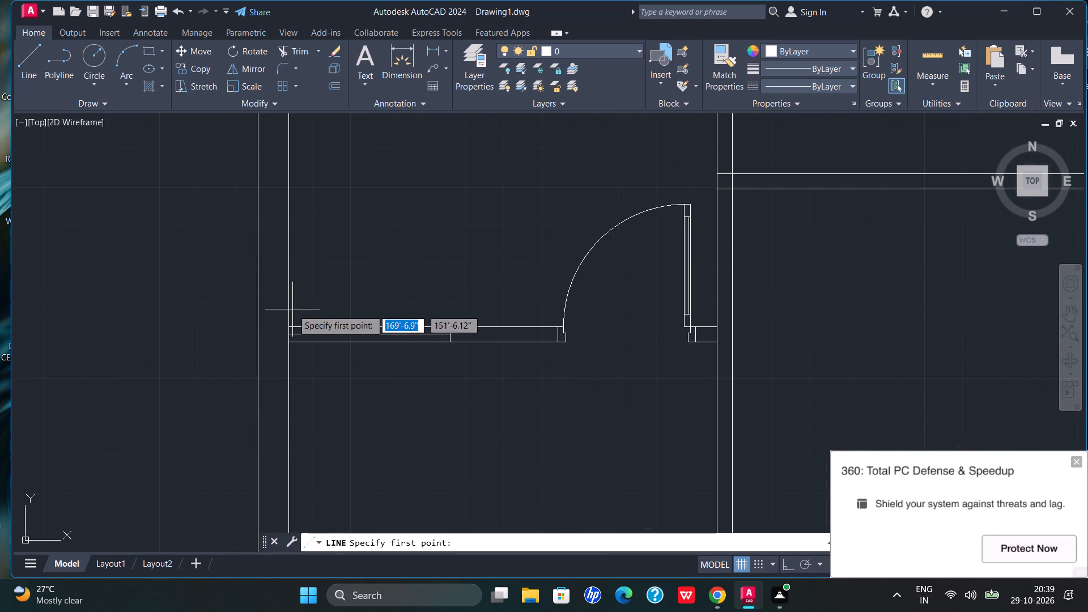
left_click(290, 342)
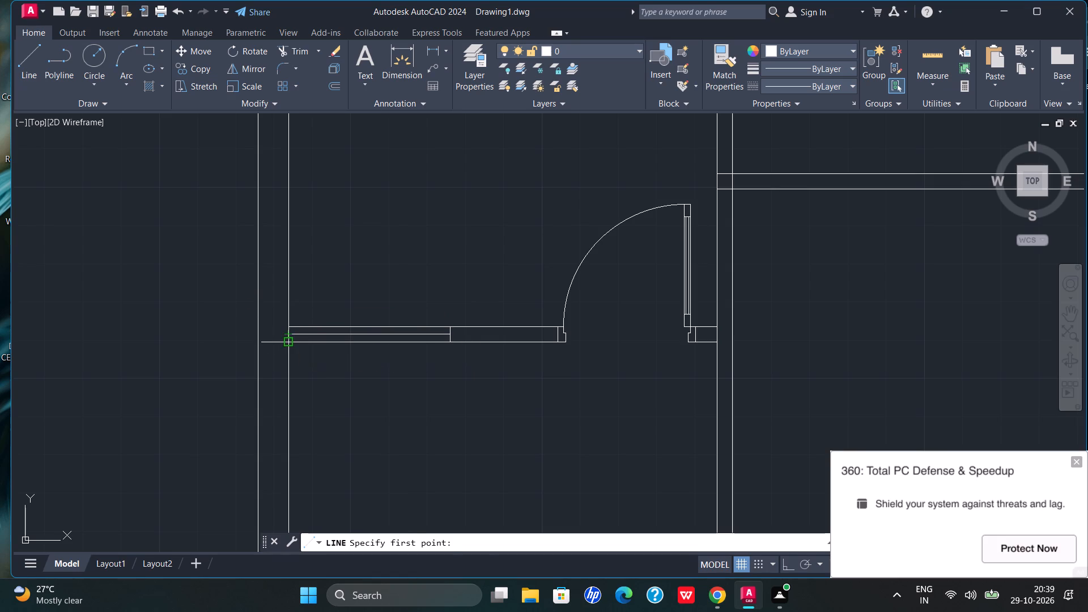
left_click(255, 341)
key("Escape")
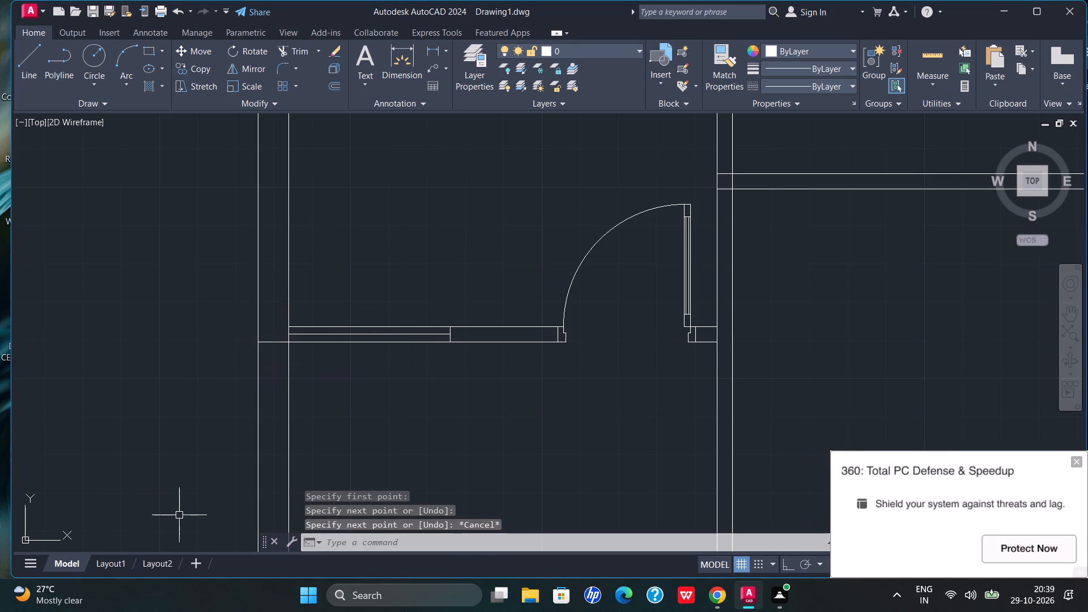
Offset the outer line of the left outer wall 4" inward, into the wall thickness.
type("off")
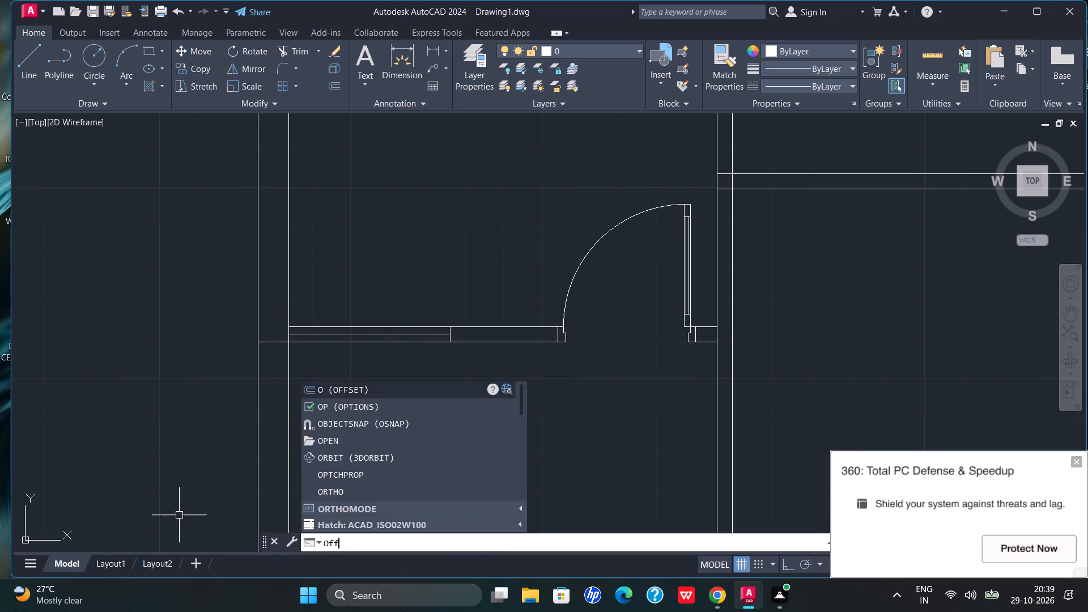
key("Return")
key("Return")
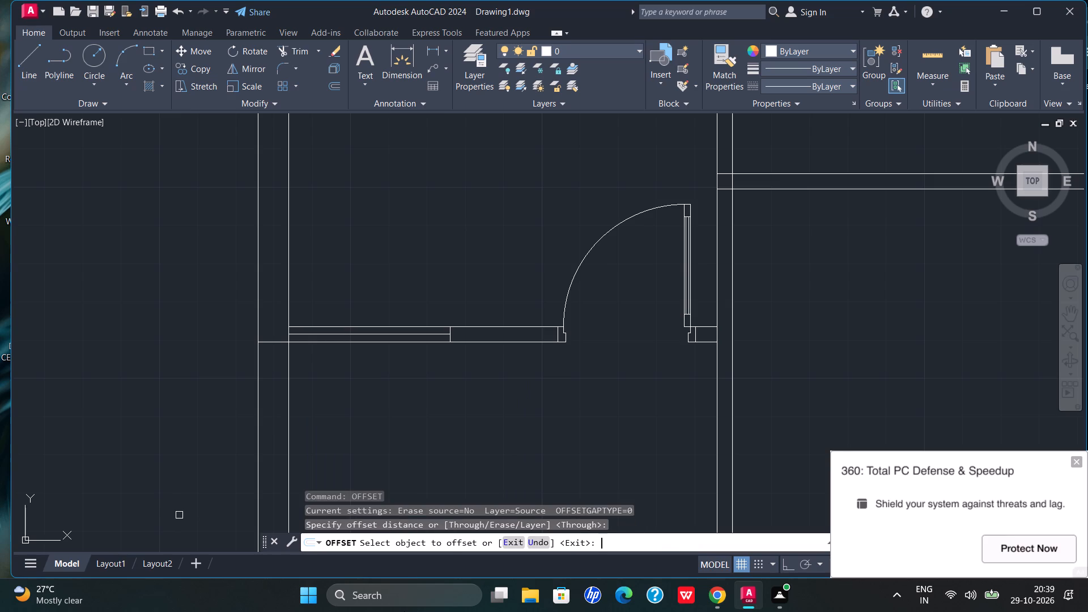
left_click(257, 413)
key("4")
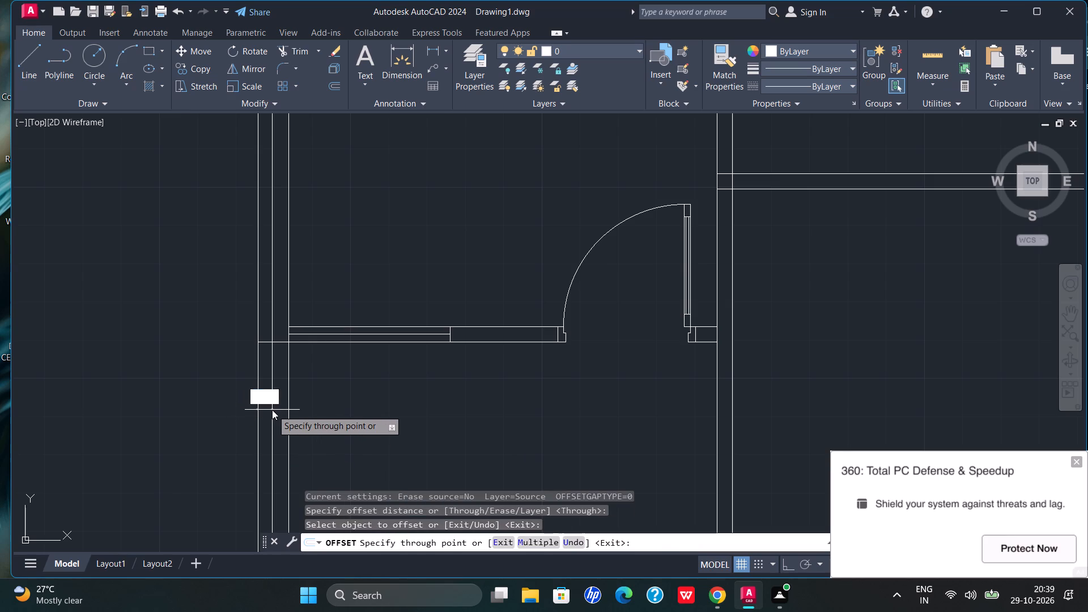
key("shift+quotedbl")
key("Return")
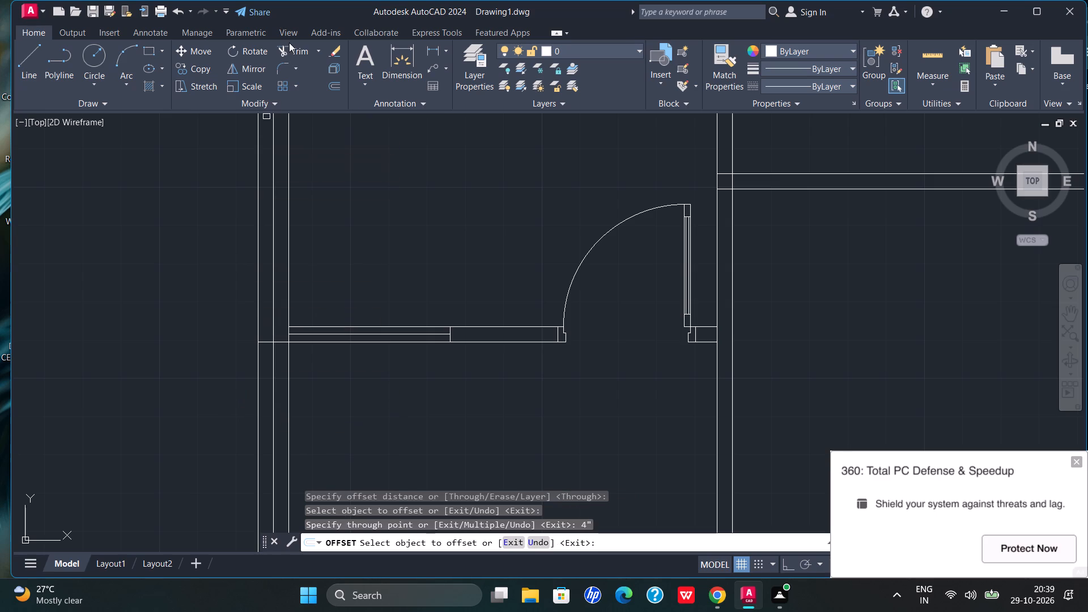
Trim the offset line above the partition, the wall's old inner line below it, and the outer half of the 8" cross line.
left_click(289, 42)
left_click(293, 52)
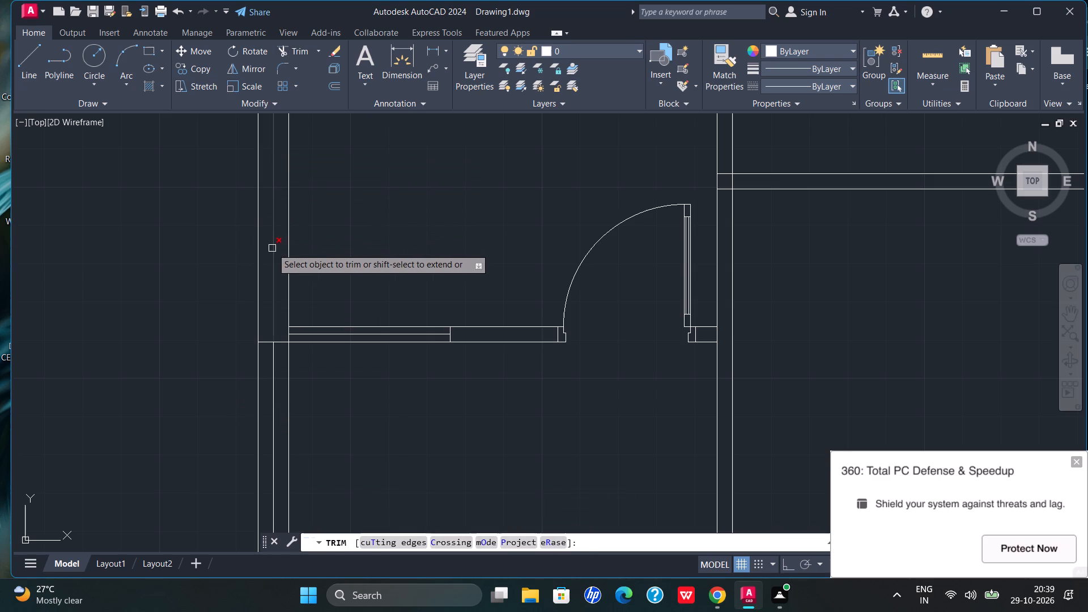
left_click(272, 248)
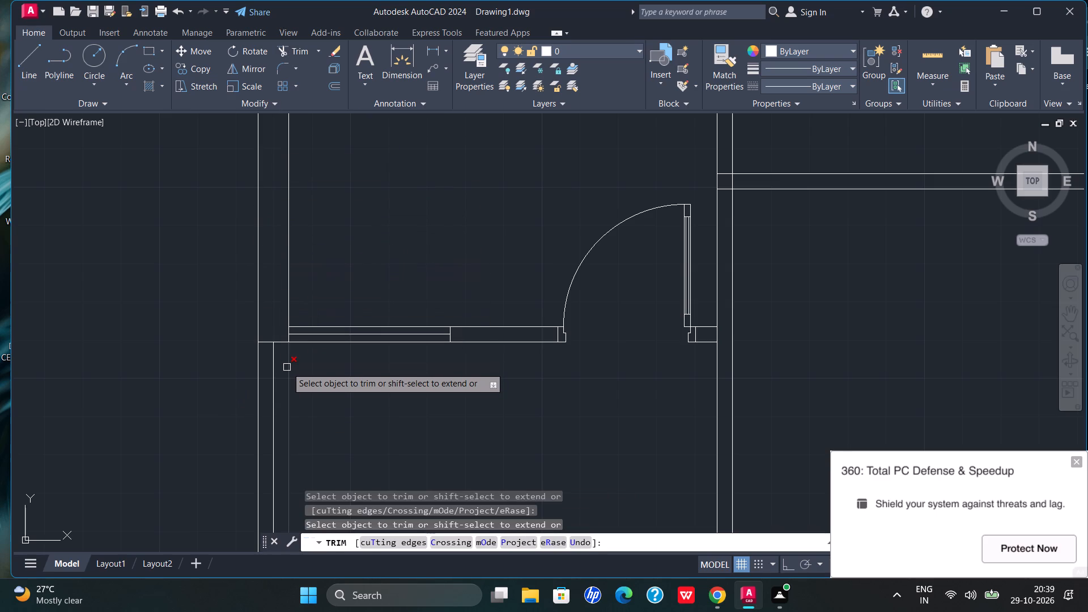
left_click(287, 367)
left_click(269, 342)
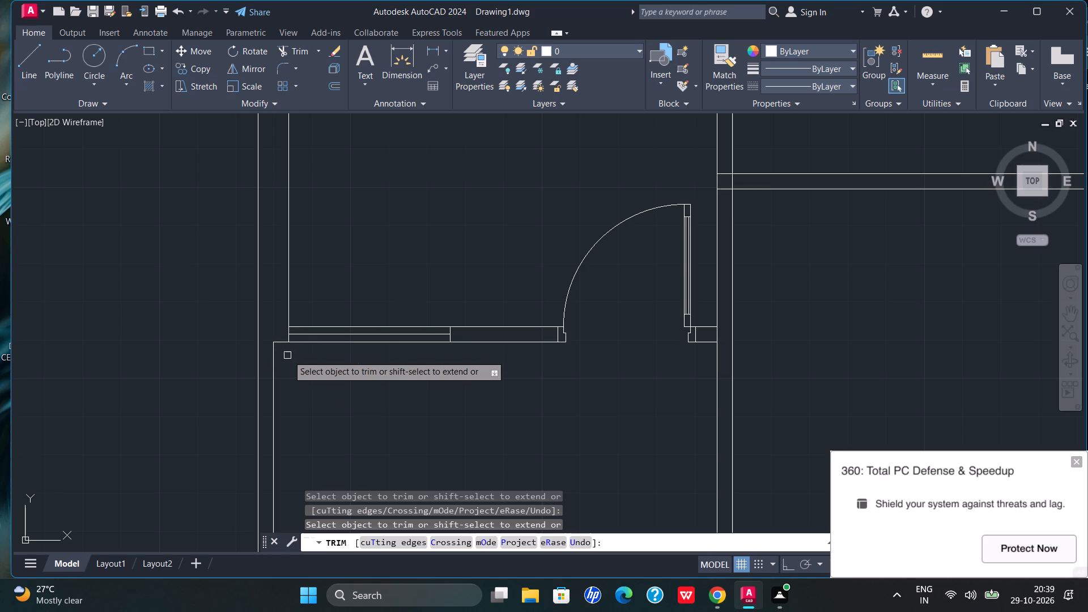
scroll(294, 359, "down", 2)
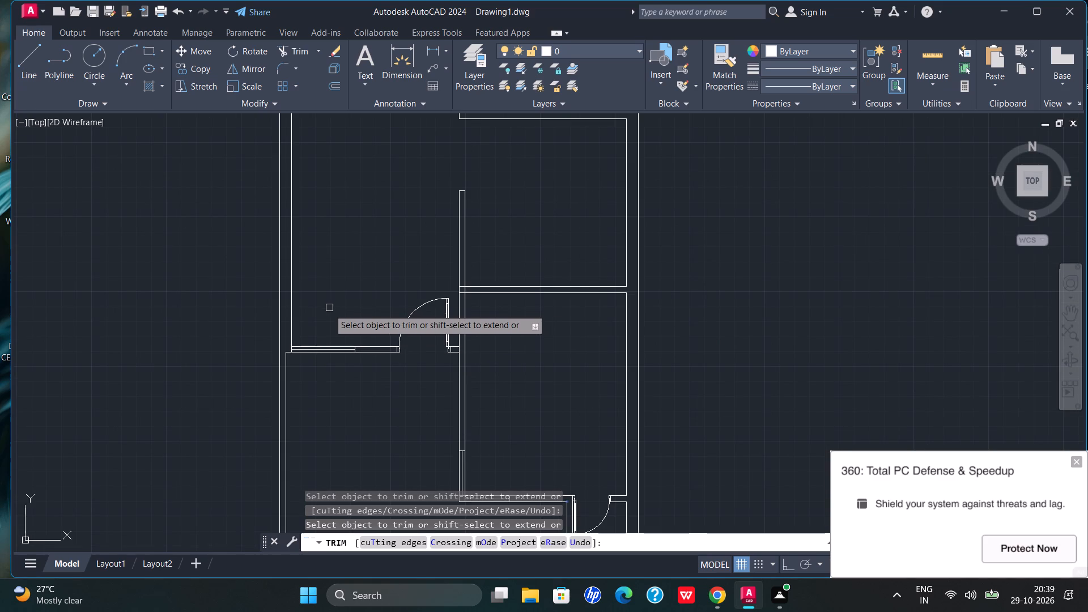
scroll(383, 254, "down", 2)
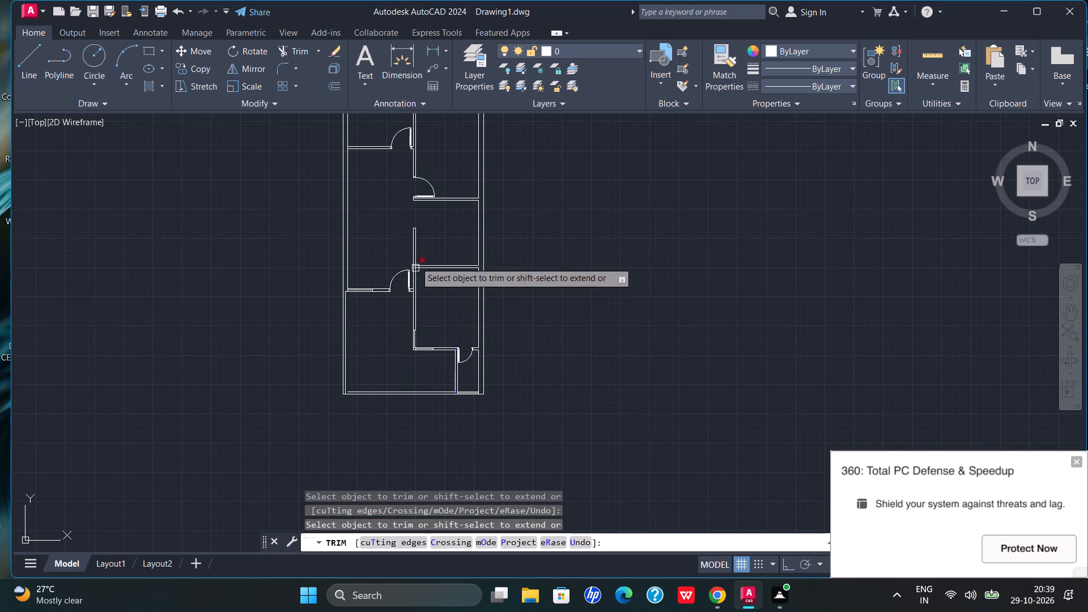
Offset the top line of the horizontal partition meeting the short central wall stub 3' upward.
scroll(421, 230, "up", 3)
scroll(427, 314, "up", 1)
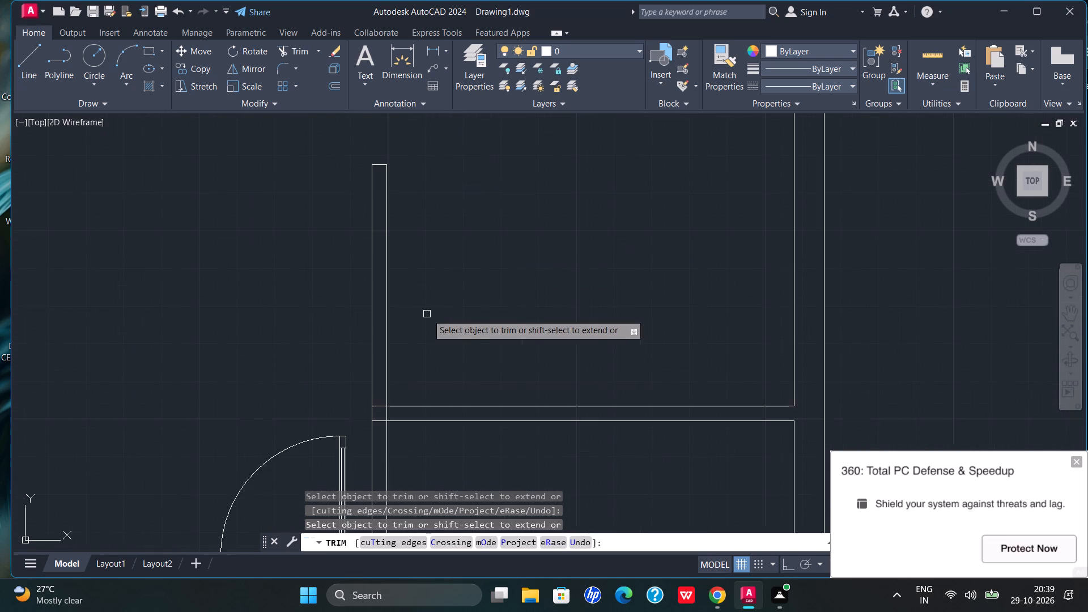
scroll(442, 282, "down", 1)
key("Escape")
key("Escape")
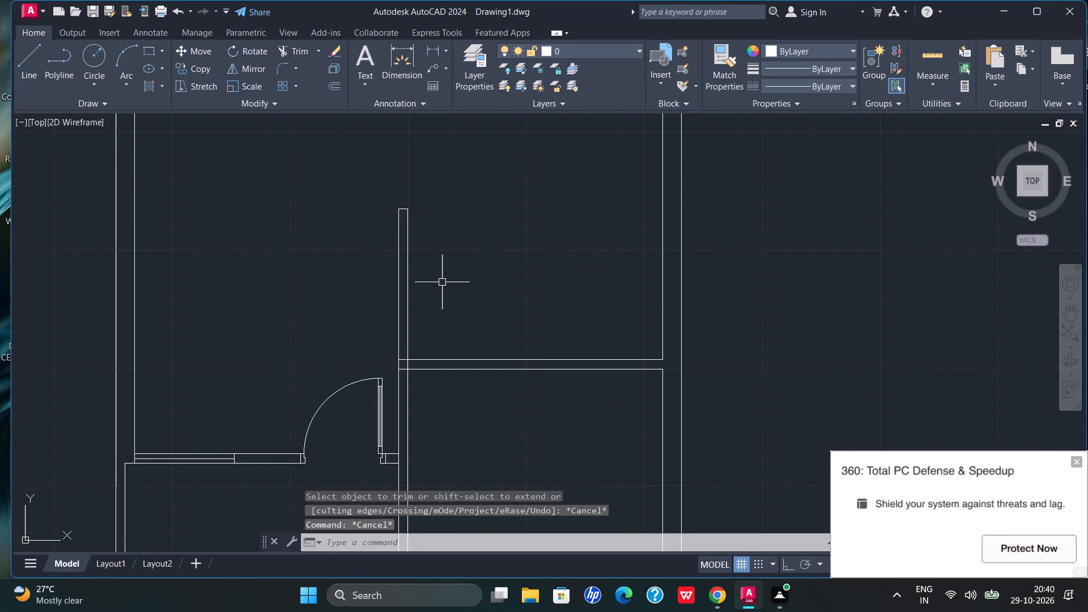
type("off")
key("Return")
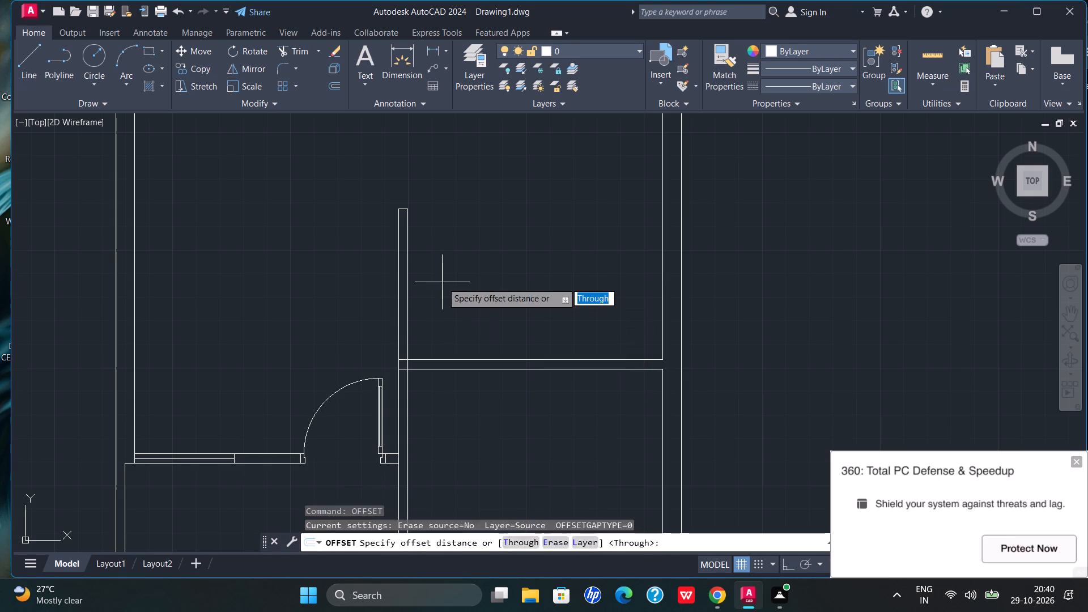
key("Return")
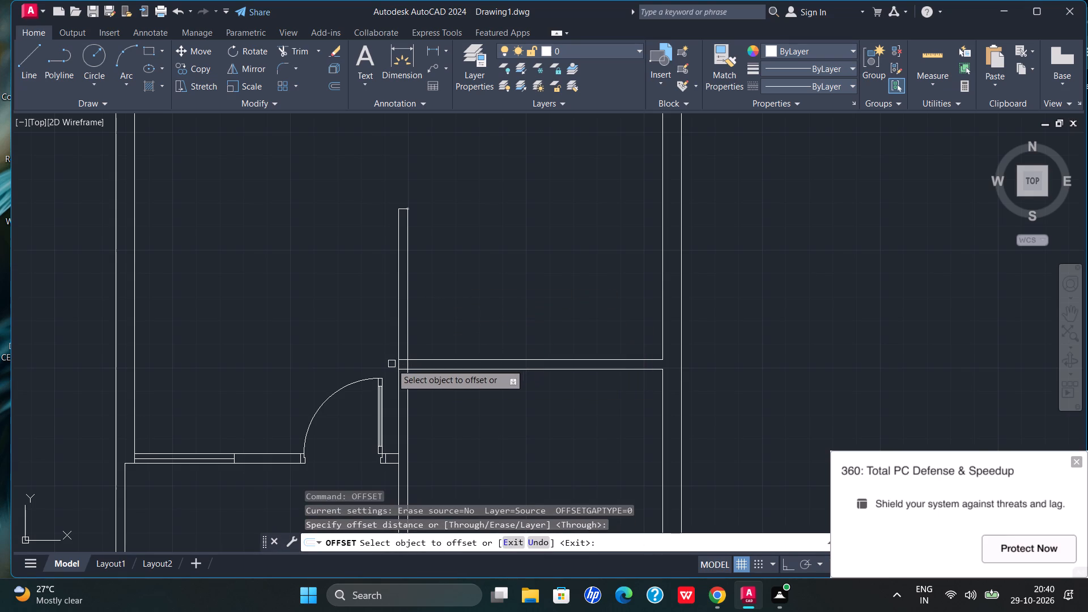
scroll(396, 358, "up", 3)
left_click(411, 368)
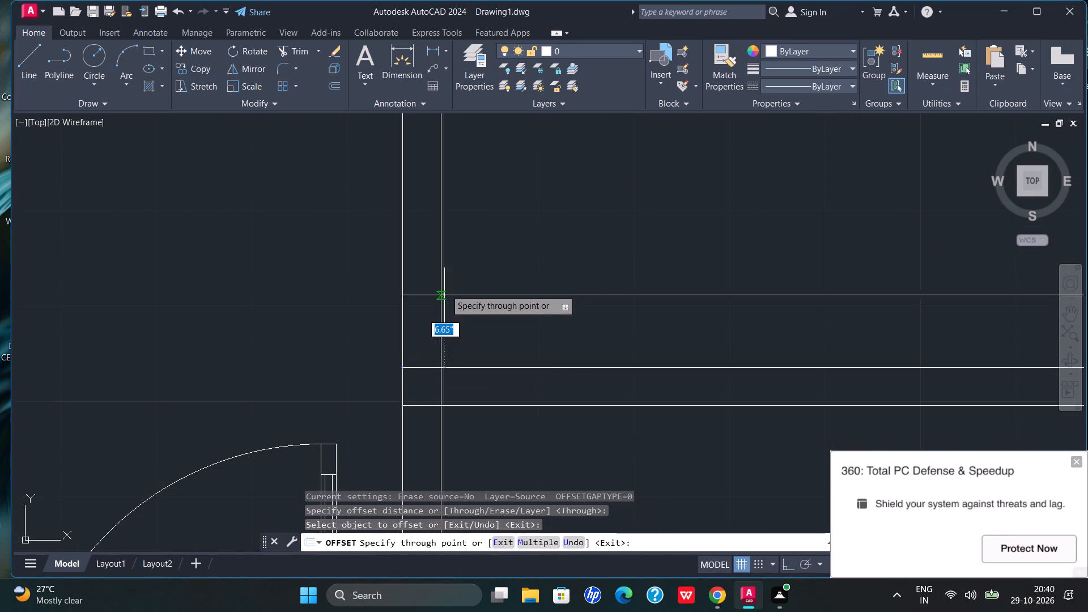
key("3")
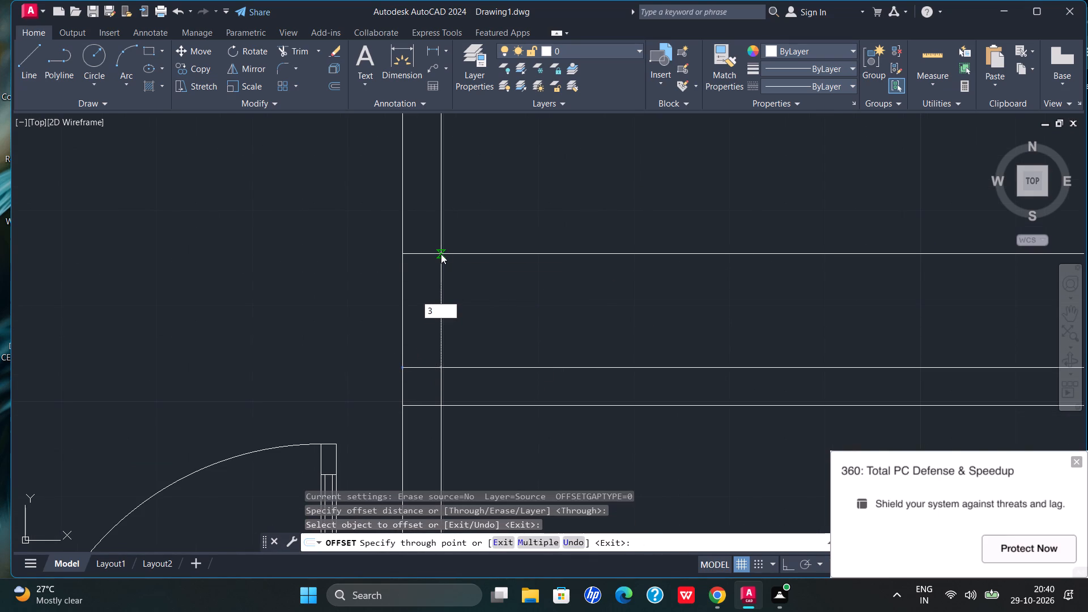
key("apostrophe")
key("Return")
scroll(415, 262, "down", 4)
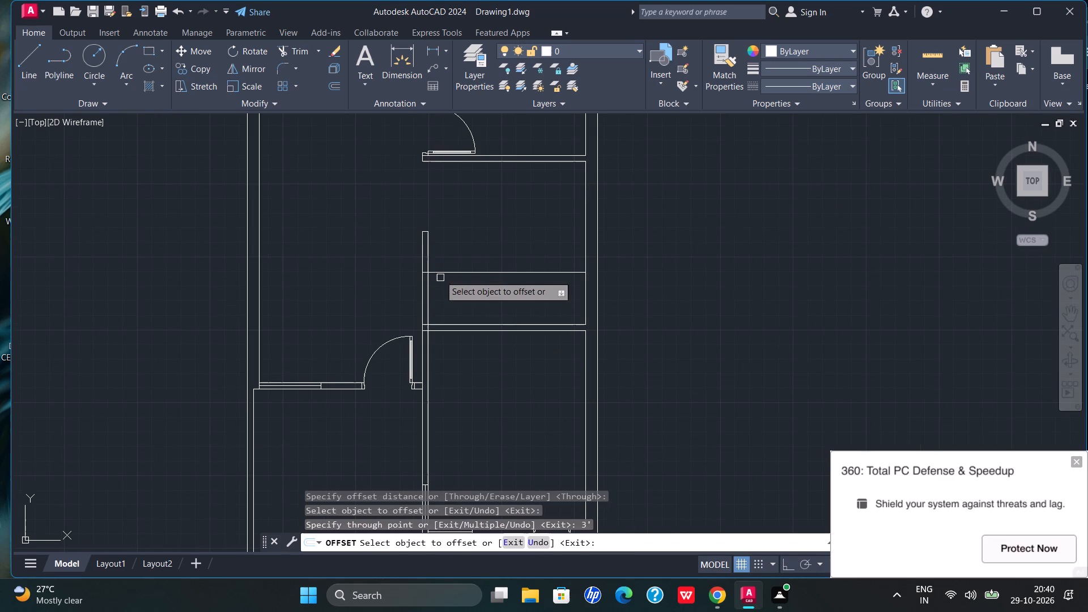
Offset the left line of the central vertical wall 2" inward to form a centre line.
scroll(423, 290, "up", 2)
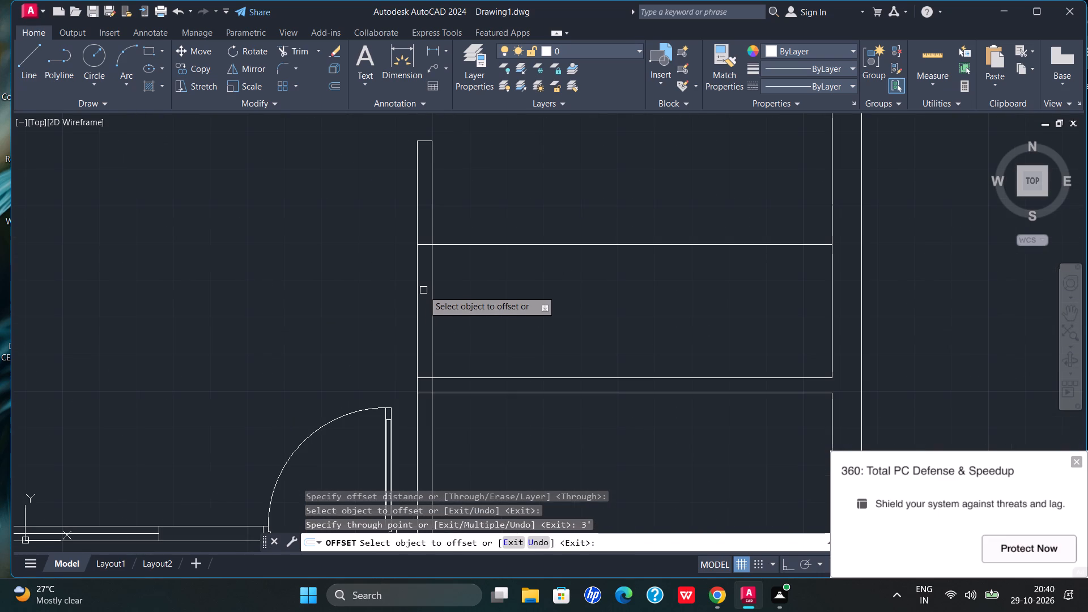
scroll(418, 299, "up", 2)
left_click(414, 291)
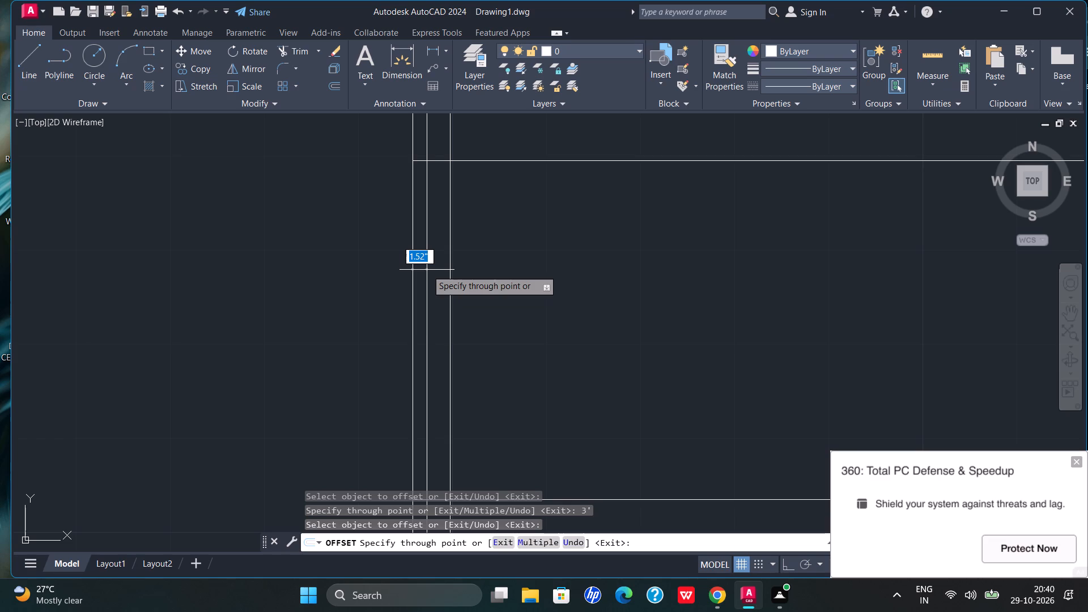
key("2")
key("shift+quotedbl")
key("Return")
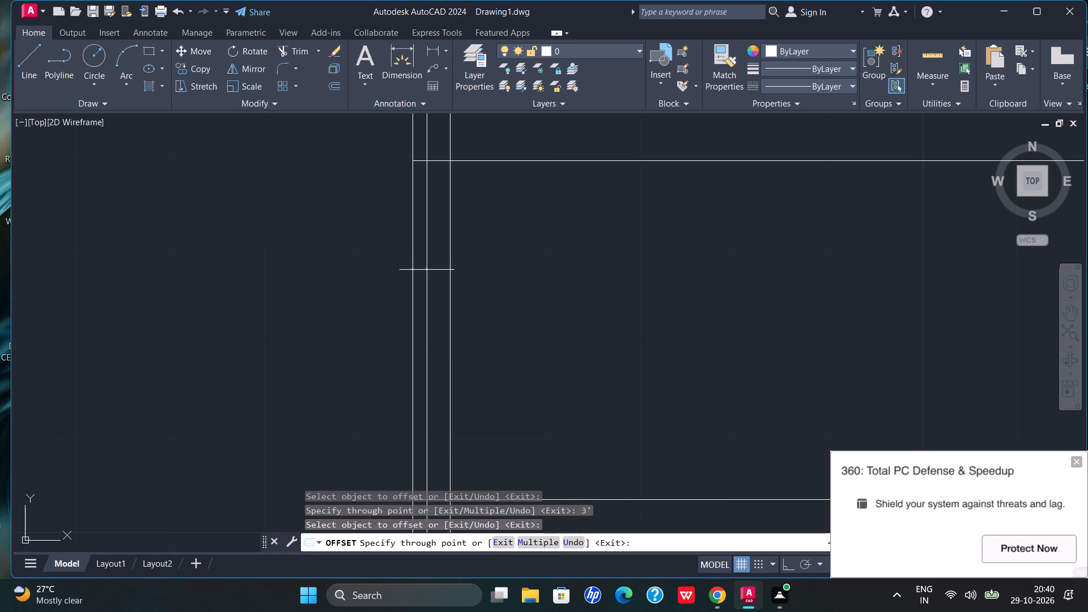
Trim the centre line above the 3' offset line, and the offset line's portion outside the central wall.
left_click(290, 50)
scroll(381, 235, "down", 2)
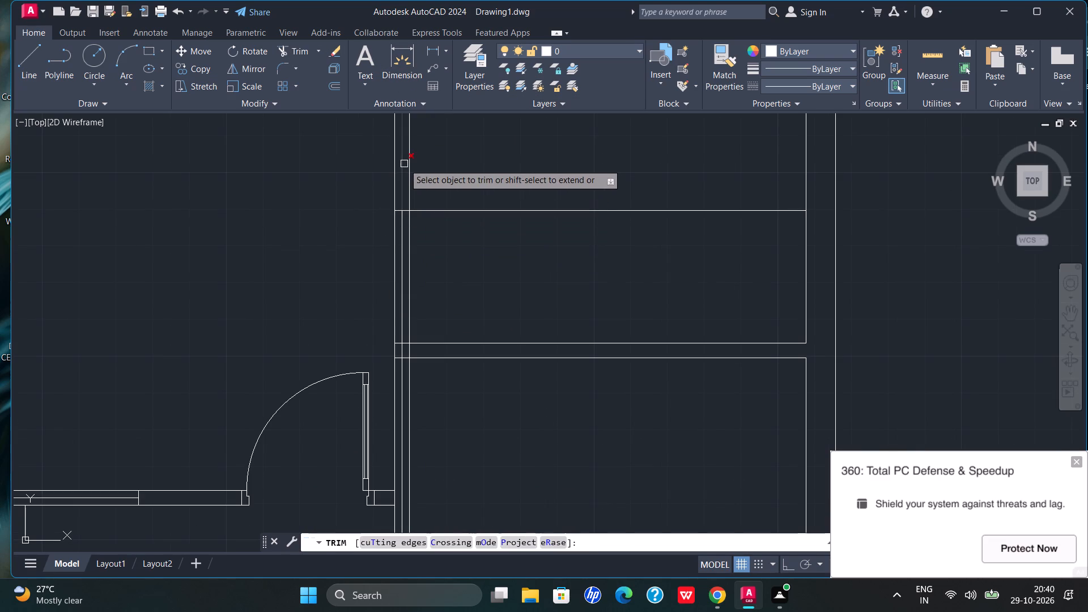
left_click(404, 163)
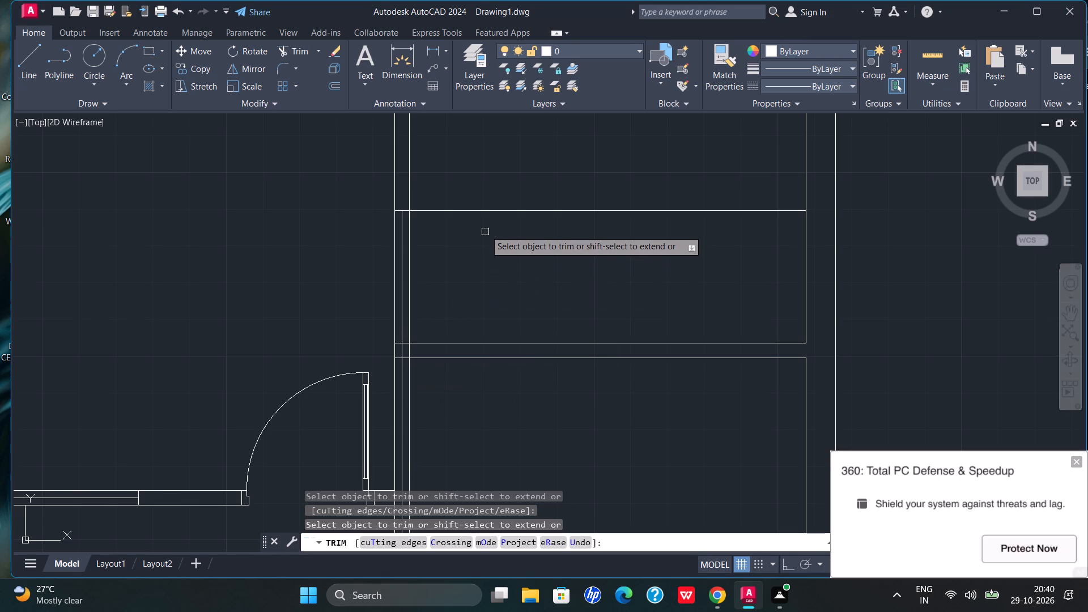
left_click(484, 213)
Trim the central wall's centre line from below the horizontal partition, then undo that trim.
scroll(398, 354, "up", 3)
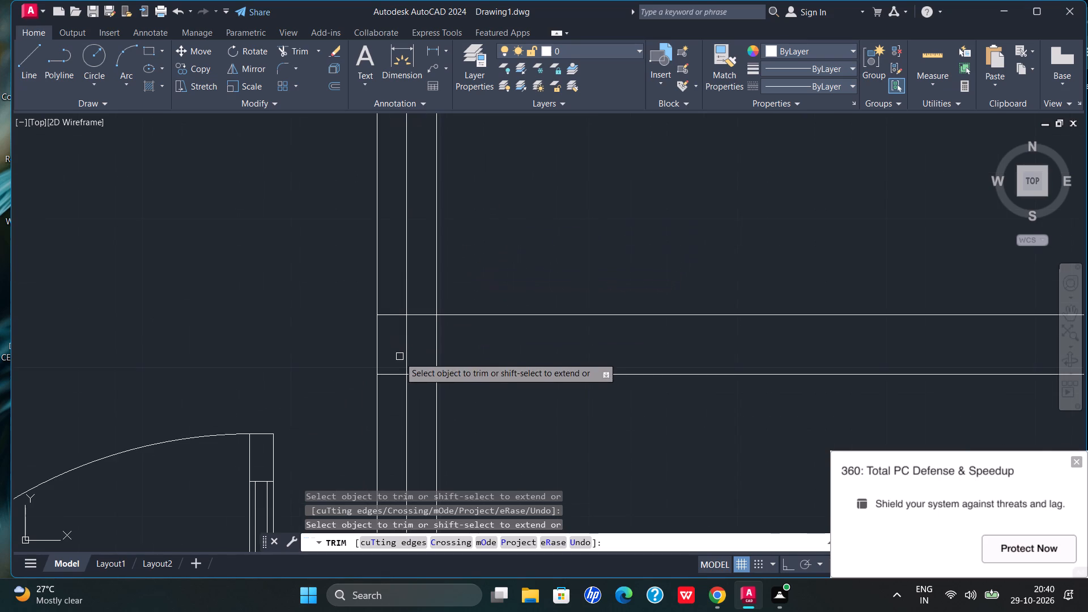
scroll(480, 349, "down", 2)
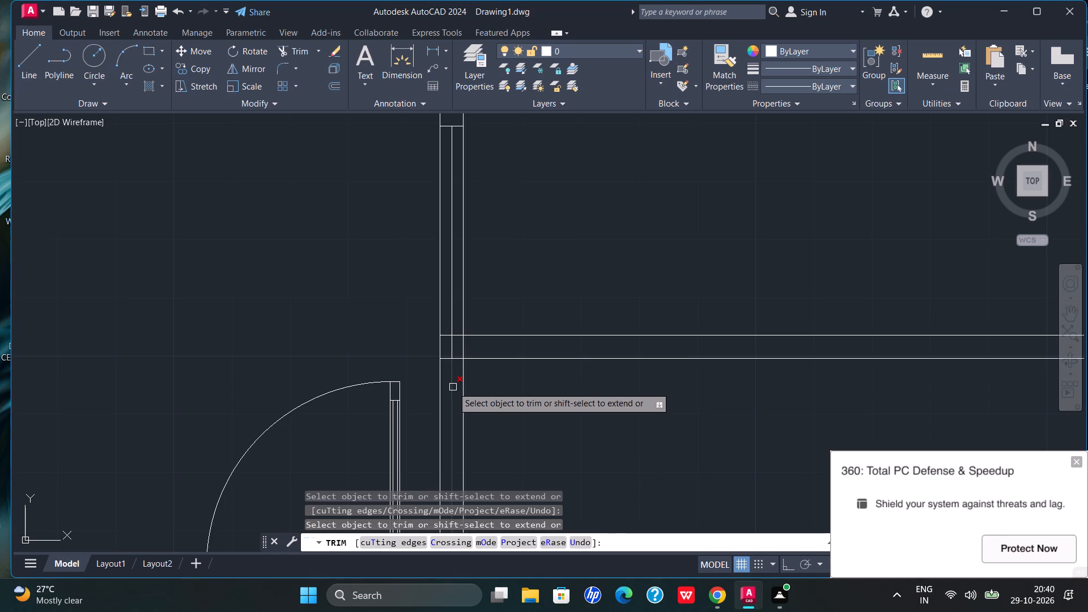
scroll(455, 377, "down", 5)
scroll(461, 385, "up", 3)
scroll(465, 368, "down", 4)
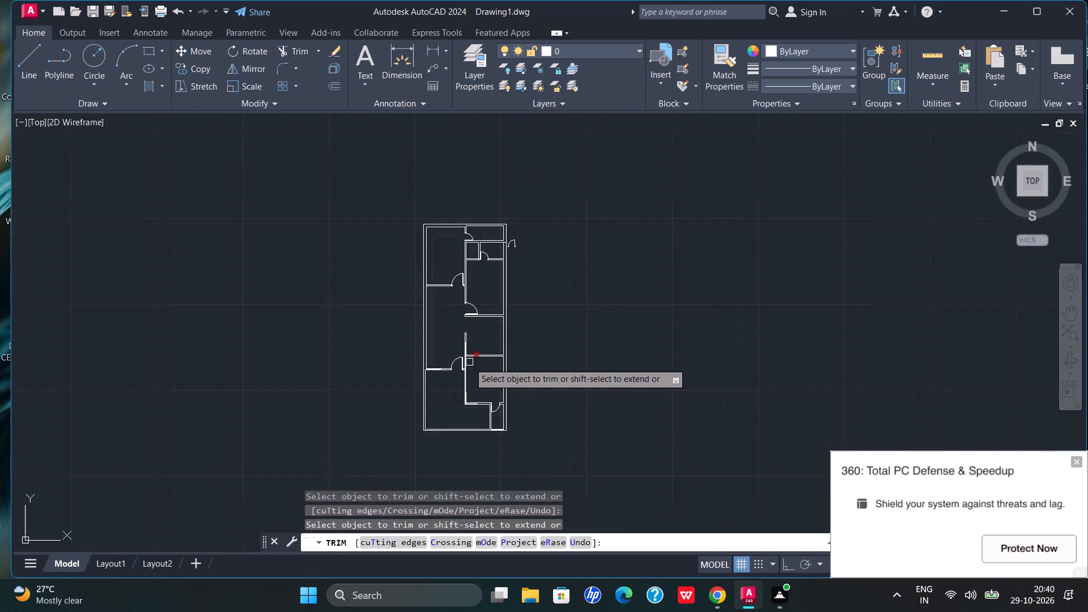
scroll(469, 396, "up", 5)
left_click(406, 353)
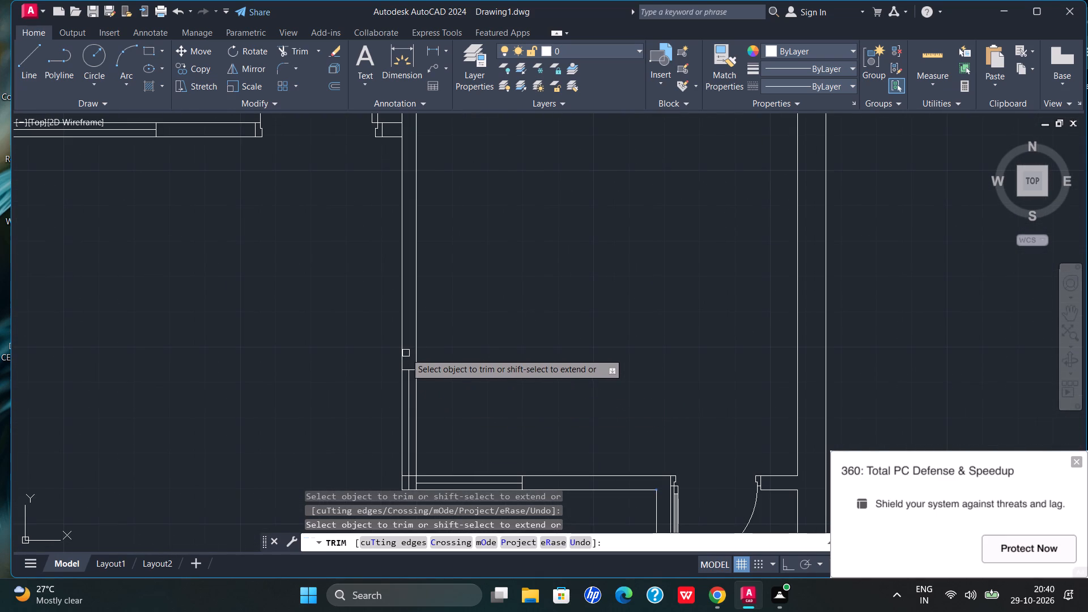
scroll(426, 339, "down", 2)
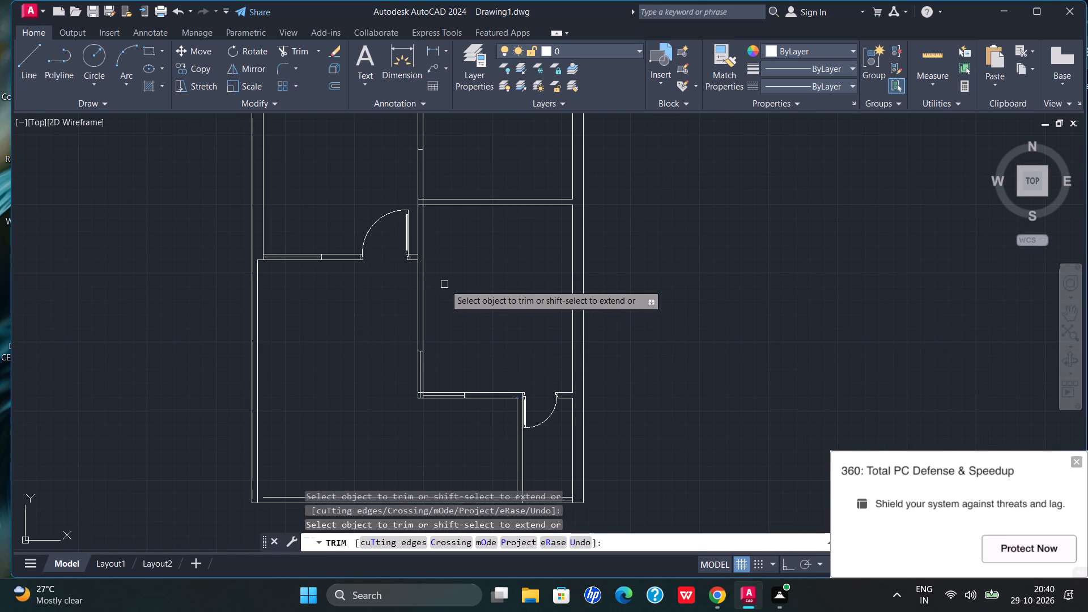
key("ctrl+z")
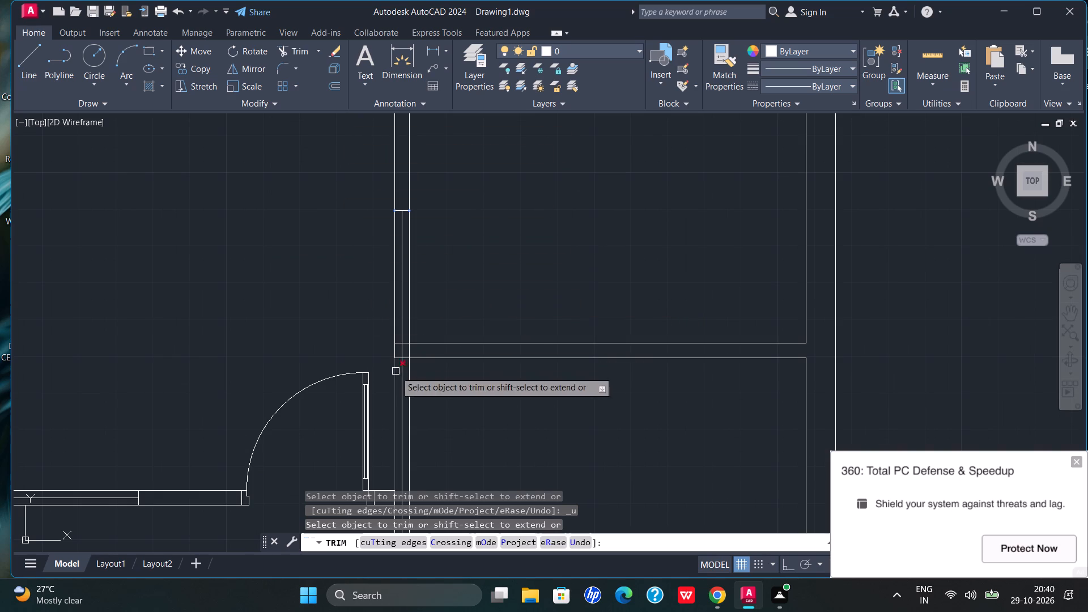
Trim the centre line and right wall line inside the partition junction, and the partition's bottom line across the central wall.
scroll(405, 356, "up", 1)
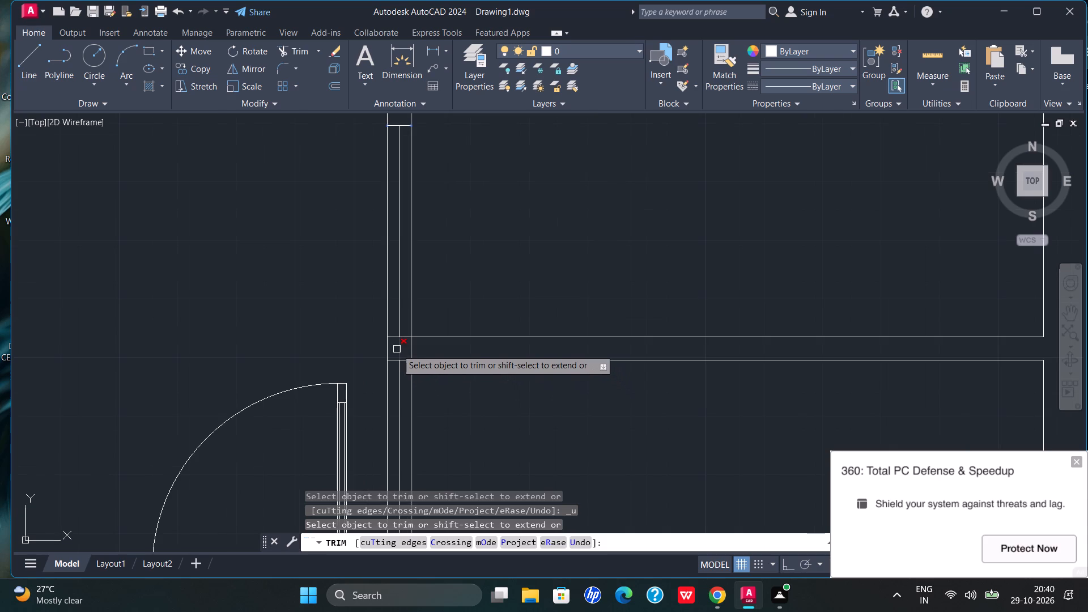
left_click(397, 349)
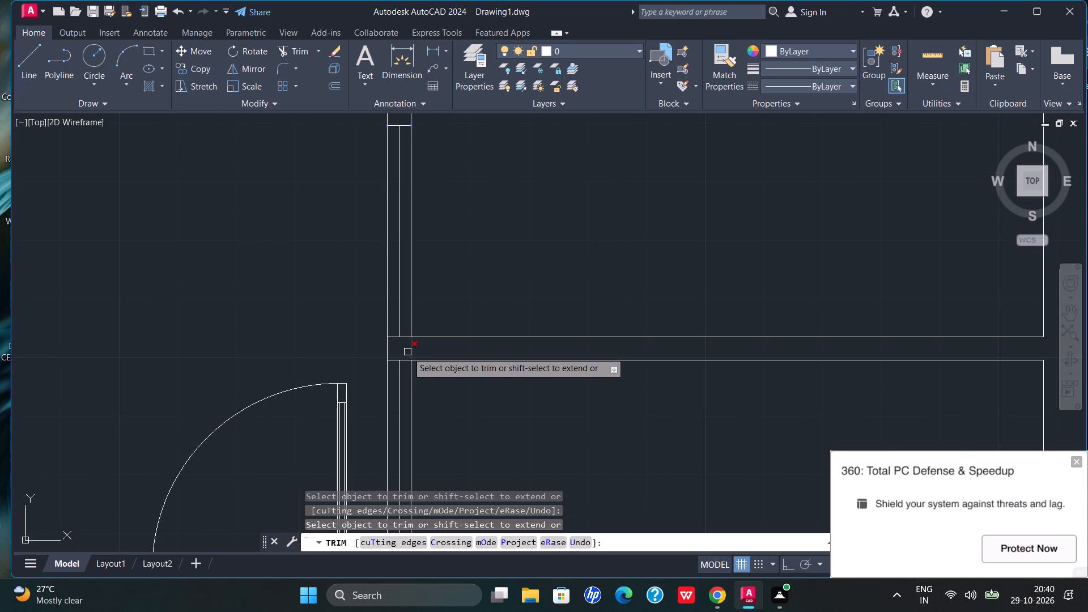
left_click(407, 352)
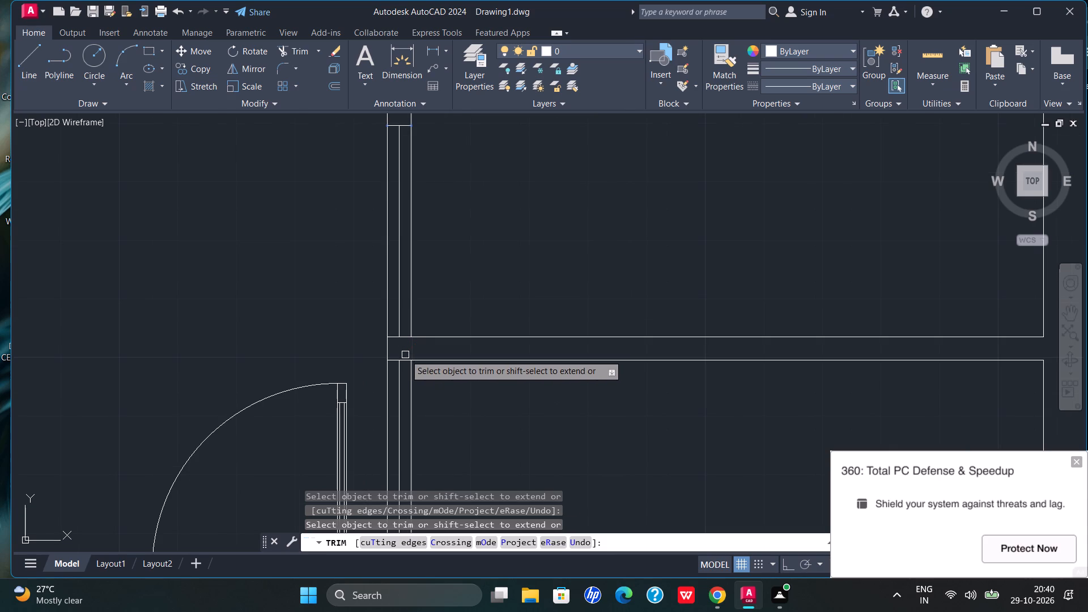
scroll(414, 352, "down", 2)
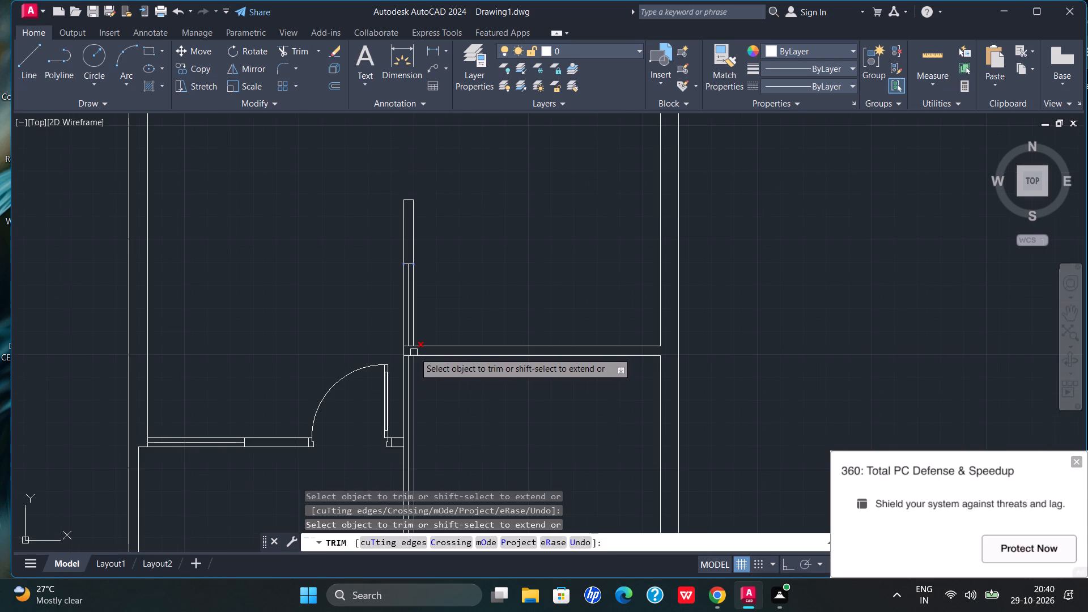
scroll(414, 356, "up", 3)
left_click(399, 357)
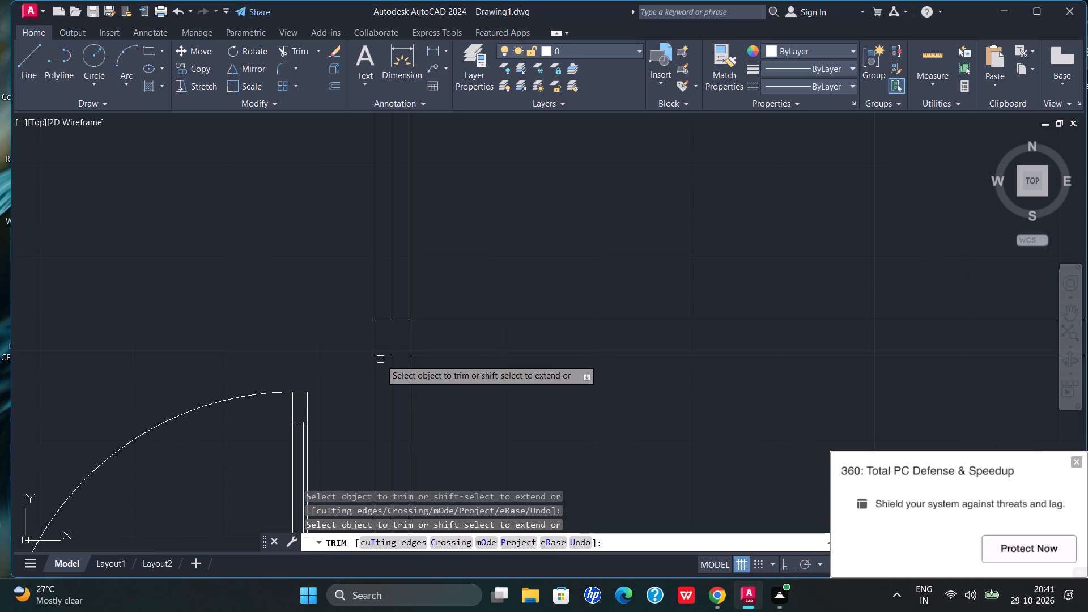
left_click(380, 357)
scroll(418, 334, "down", 3)
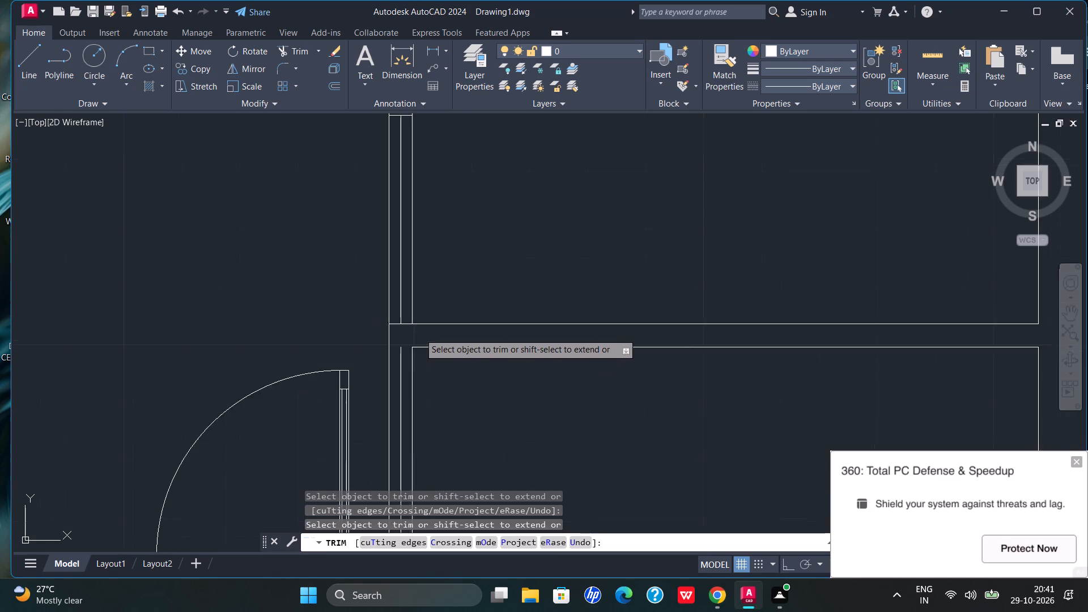
Trim the leftover centre line in the central wall between the partition junction and the lower window.
scroll(420, 333, "down", 2)
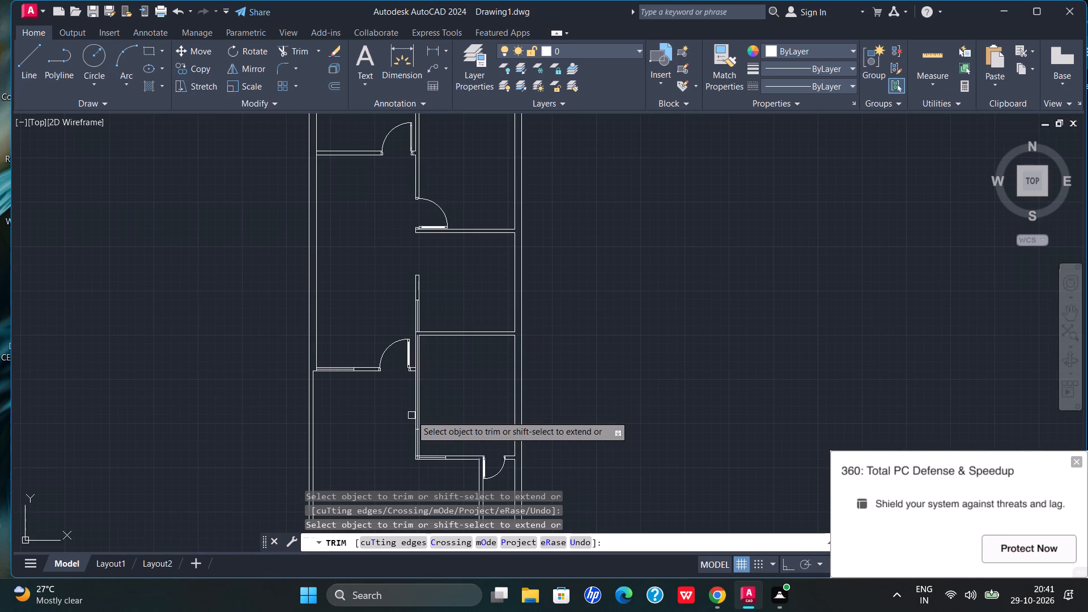
scroll(410, 369, "up", 3)
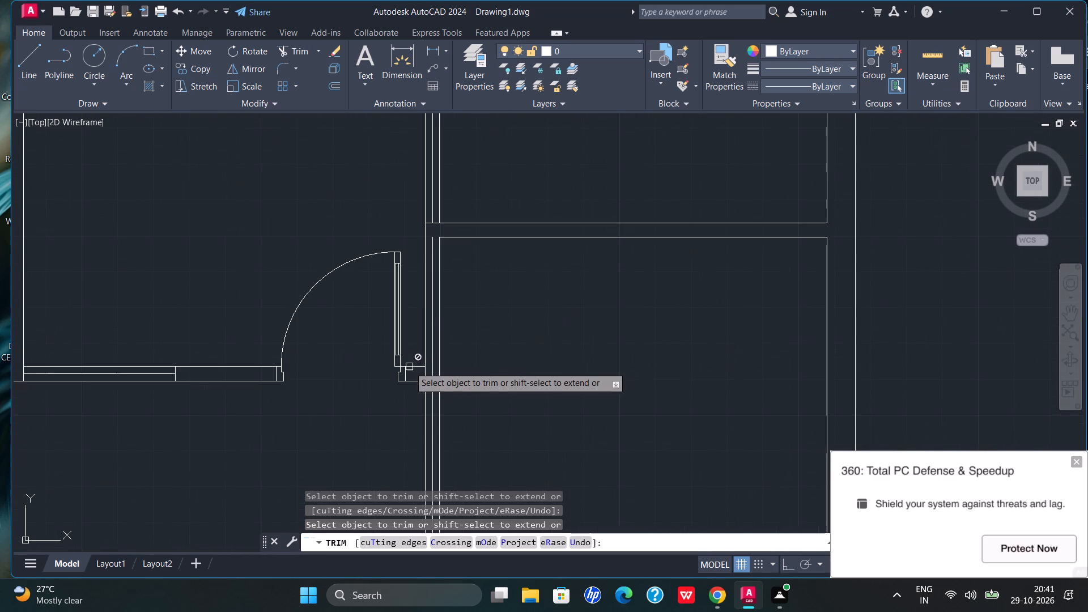
scroll(431, 332, "down", 2)
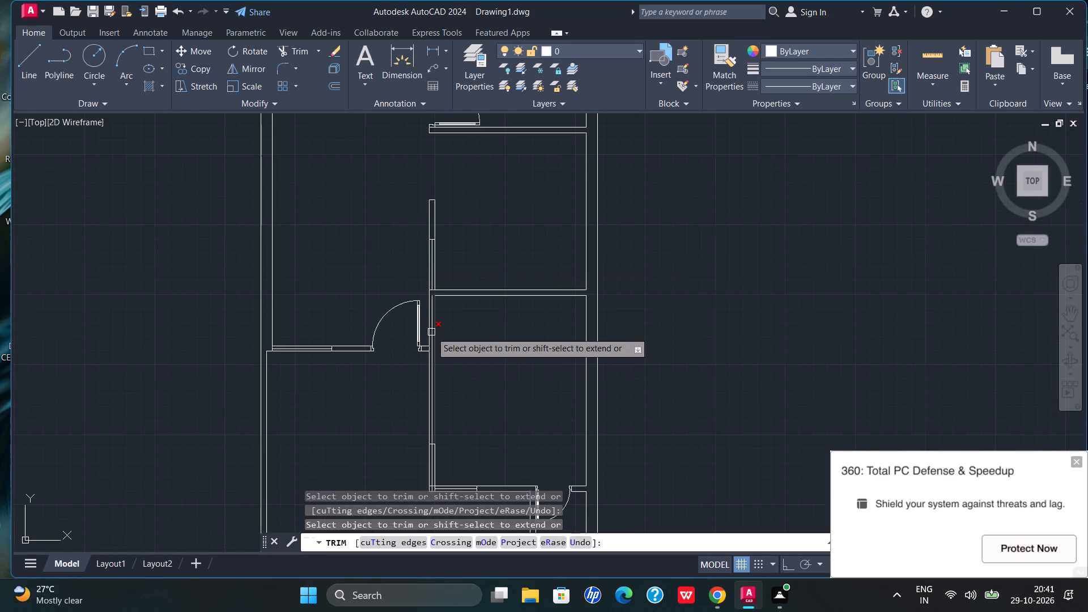
scroll(431, 332, "up", 4)
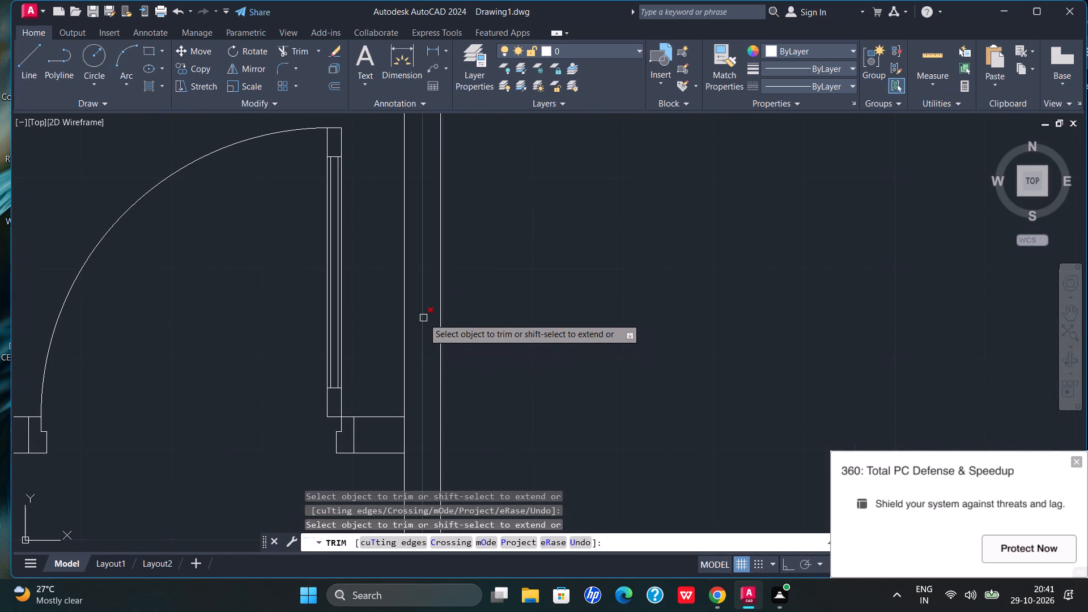
left_click(423, 318)
scroll(465, 284, "down", 4)
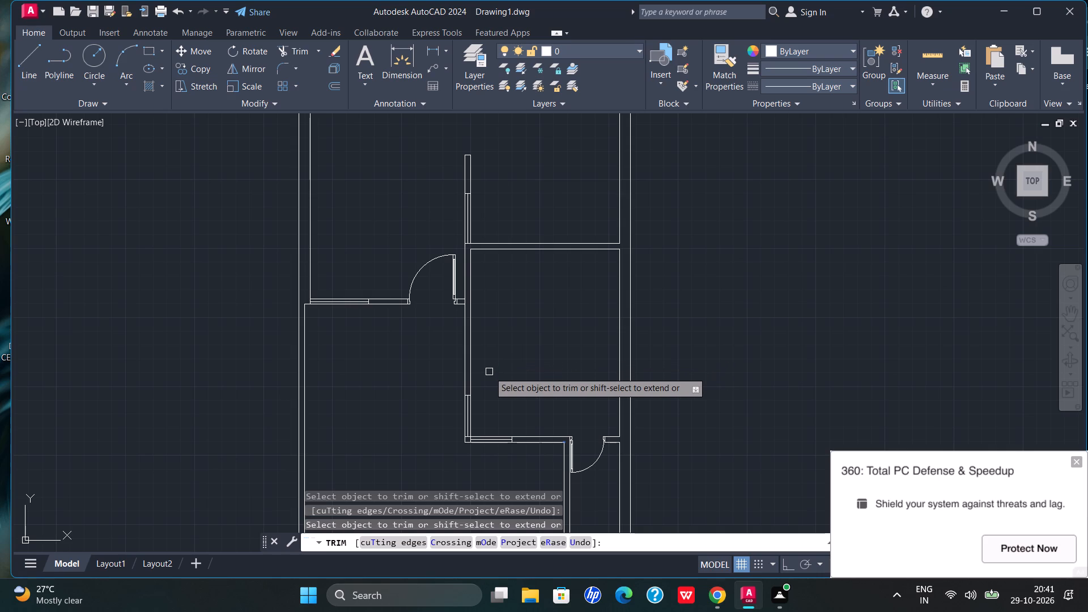
scroll(485, 395, "down", 2)
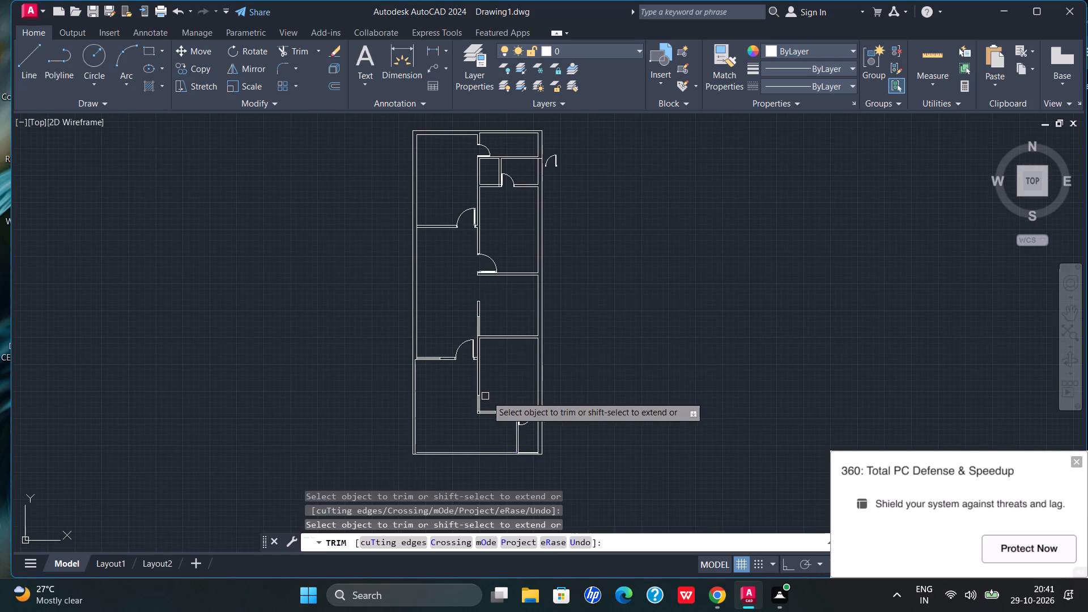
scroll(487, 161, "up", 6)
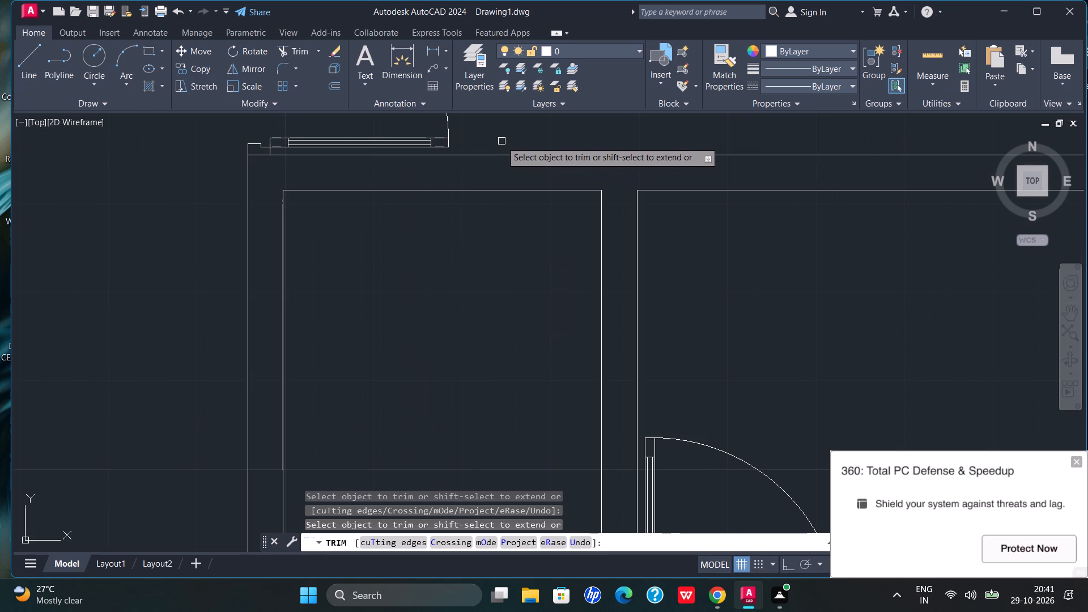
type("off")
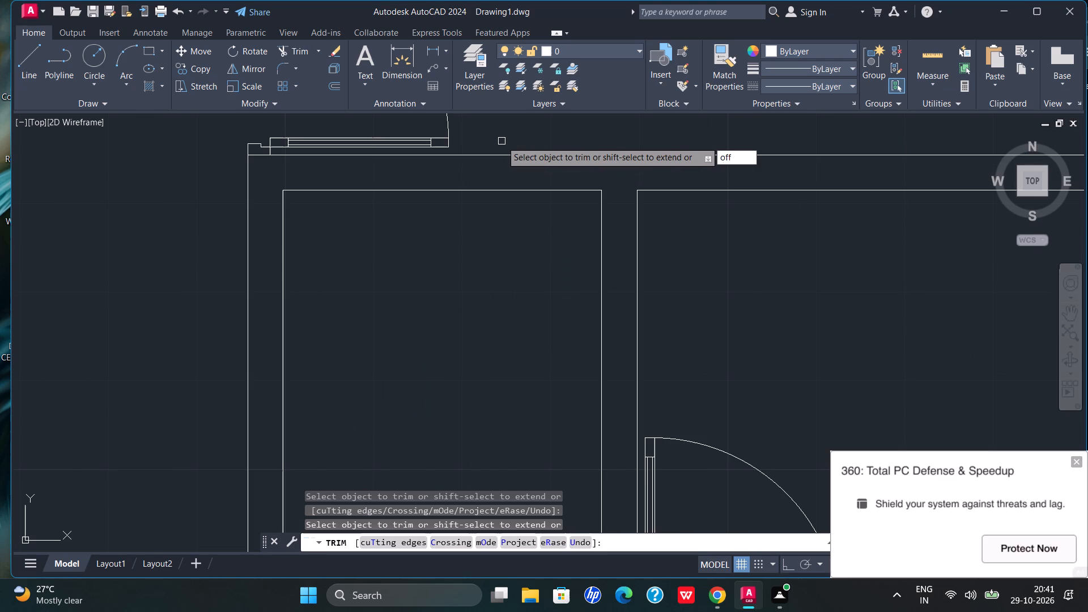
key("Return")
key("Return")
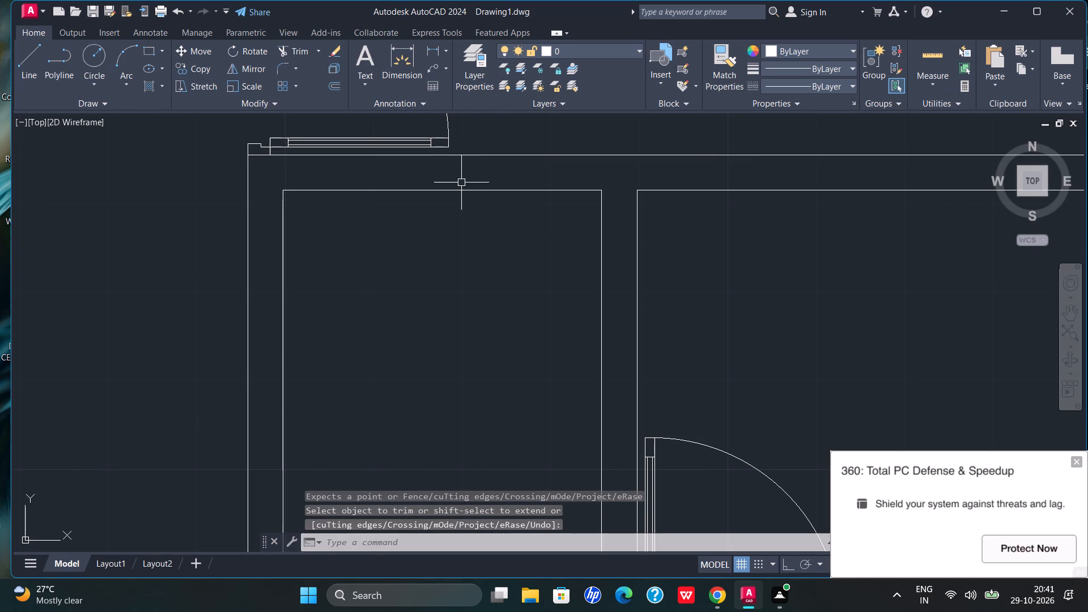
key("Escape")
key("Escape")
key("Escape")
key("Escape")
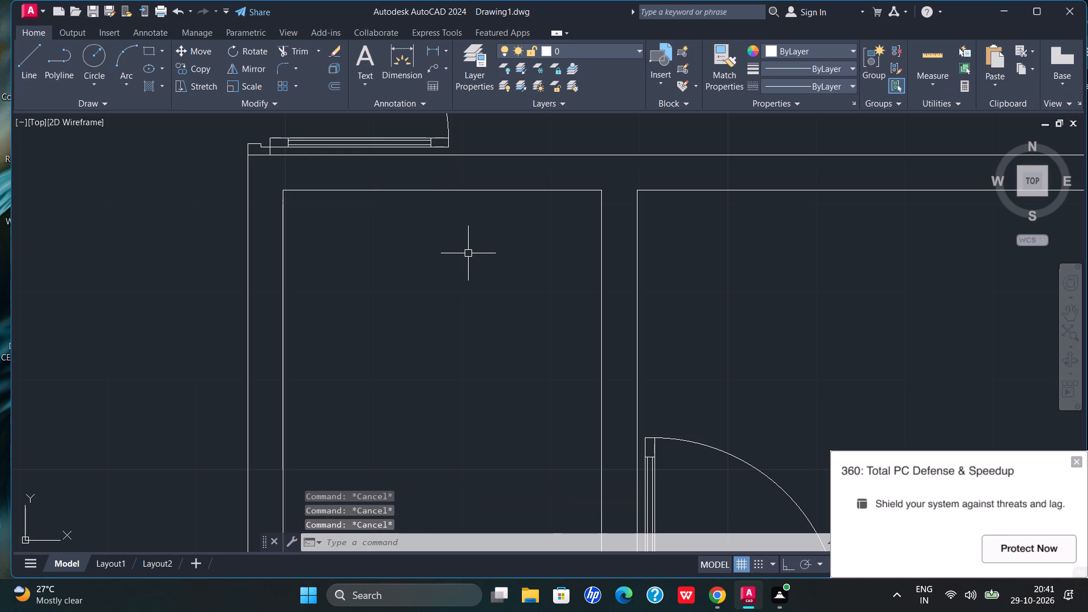
Offset the outer lines of the small upper room's top and left walls 2" inward as wall centre lines.
type("off")
key("Return")
key("Return")
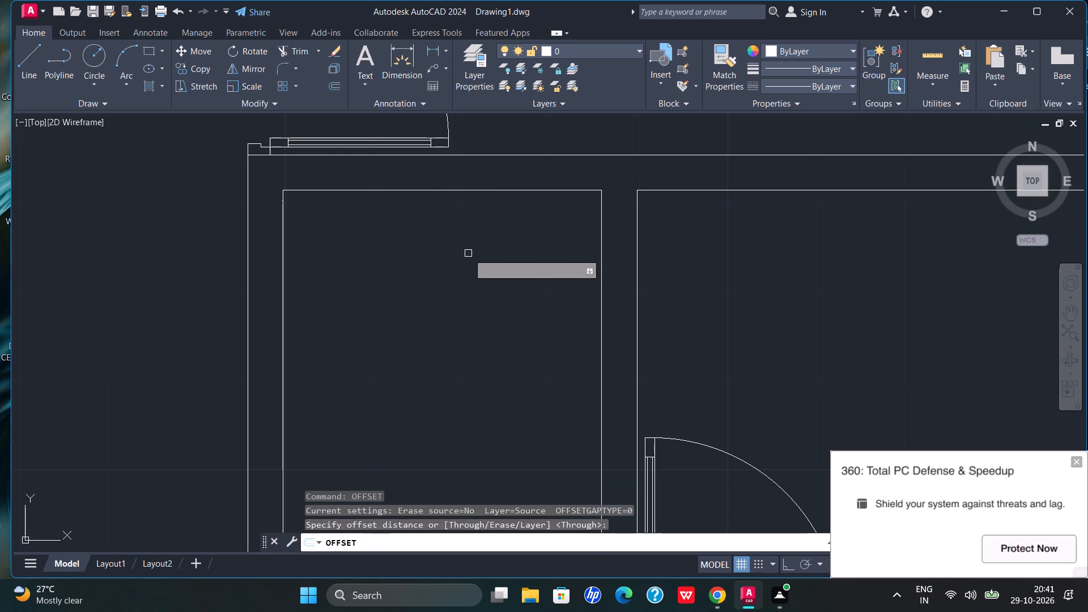
left_click(449, 157)
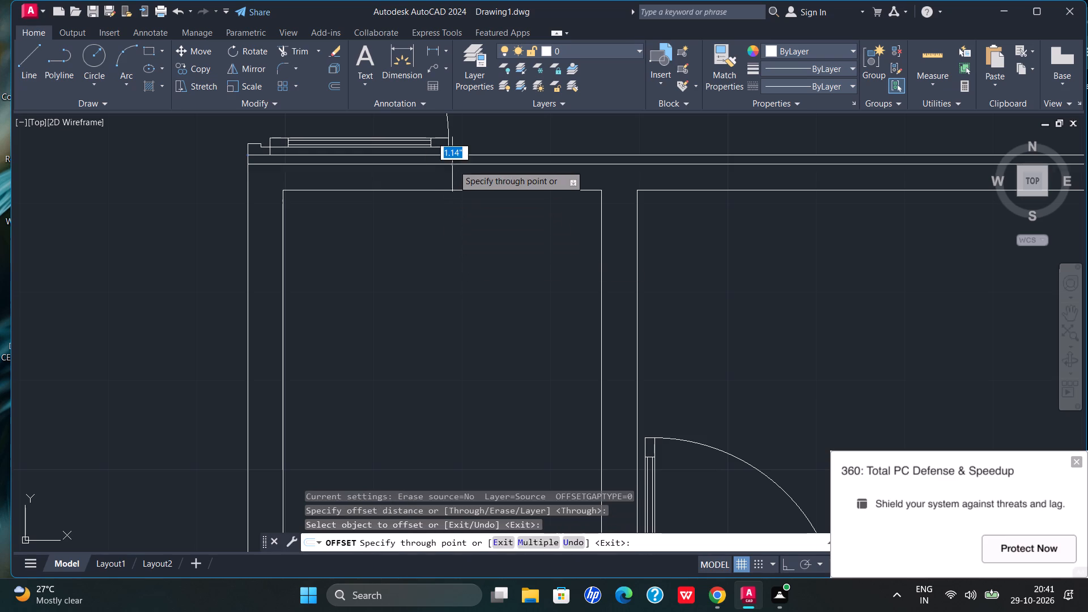
type("2\"")
key("Return")
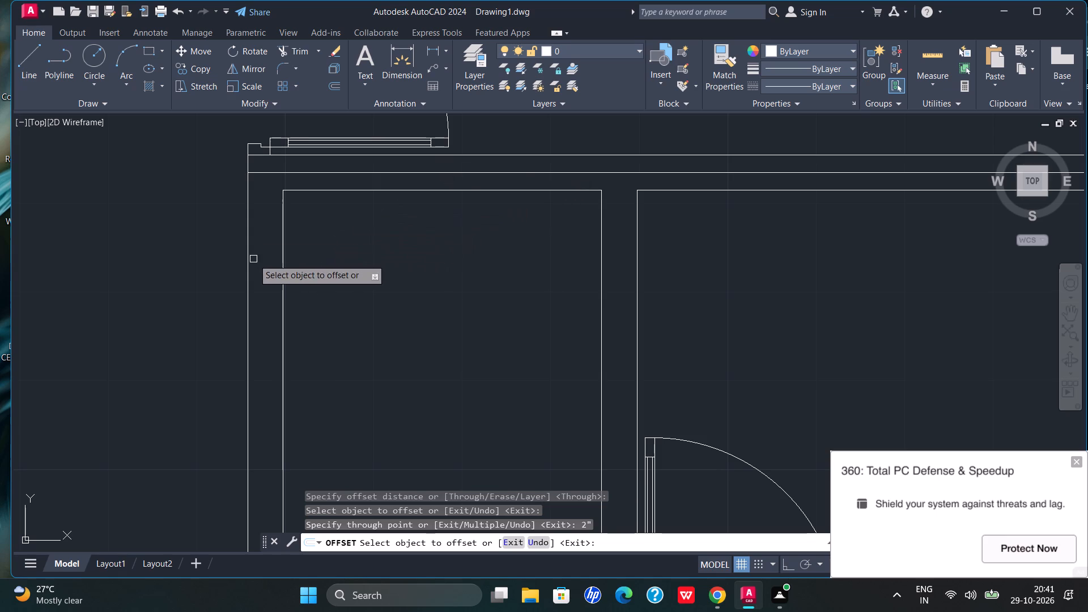
left_click(250, 219)
type("2\"")
key("Return")
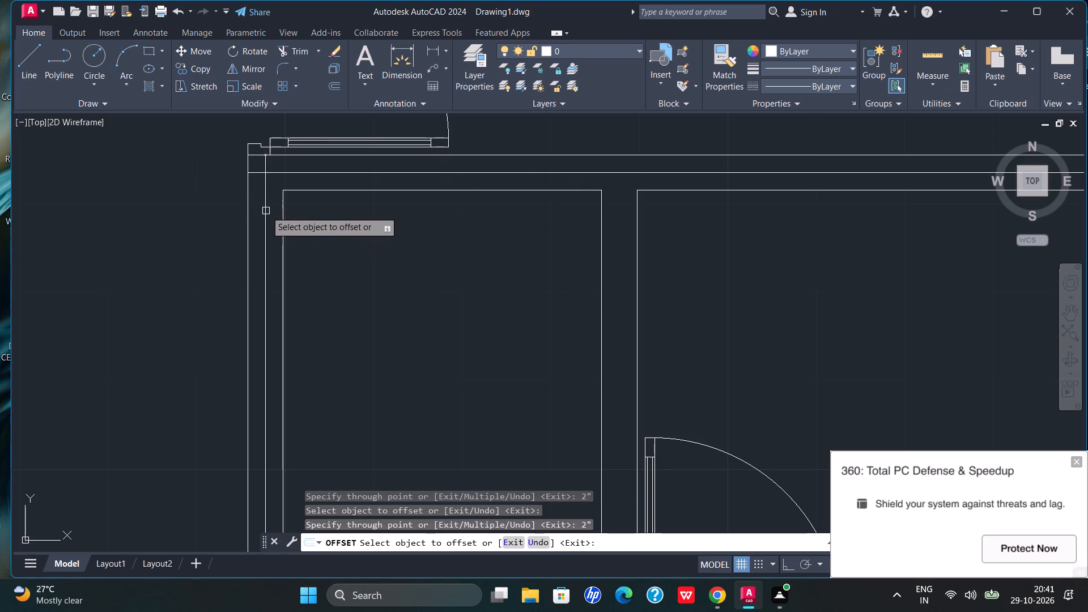
Offset the right partition's outer line and the bottom partition's lower line 2" toward the small upper room as centre lines.
left_click(639, 235)
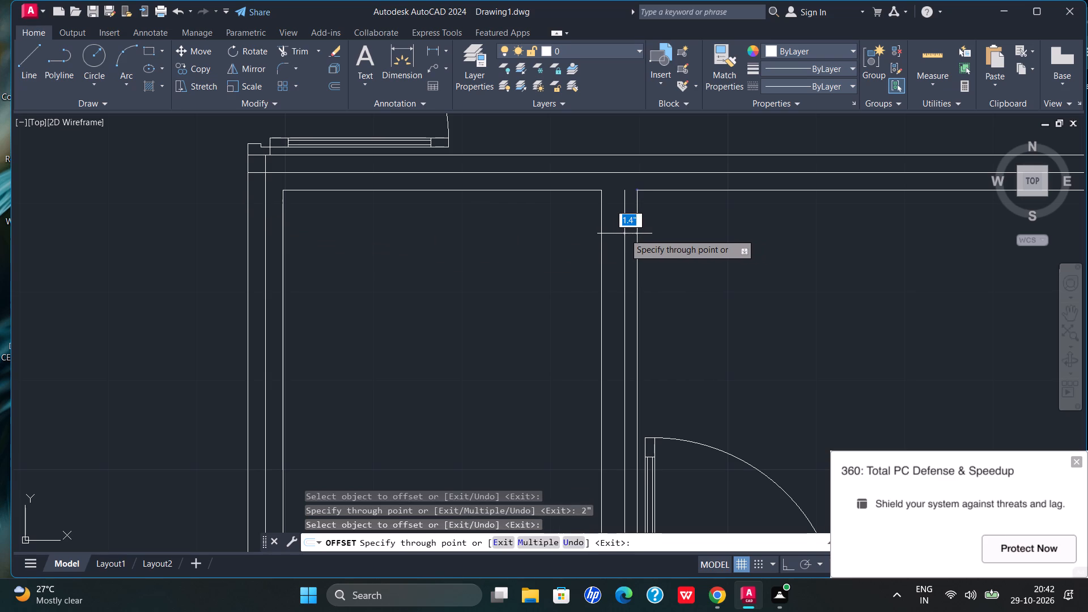
key("2")
key("shift+quotedbl")
key("Return")
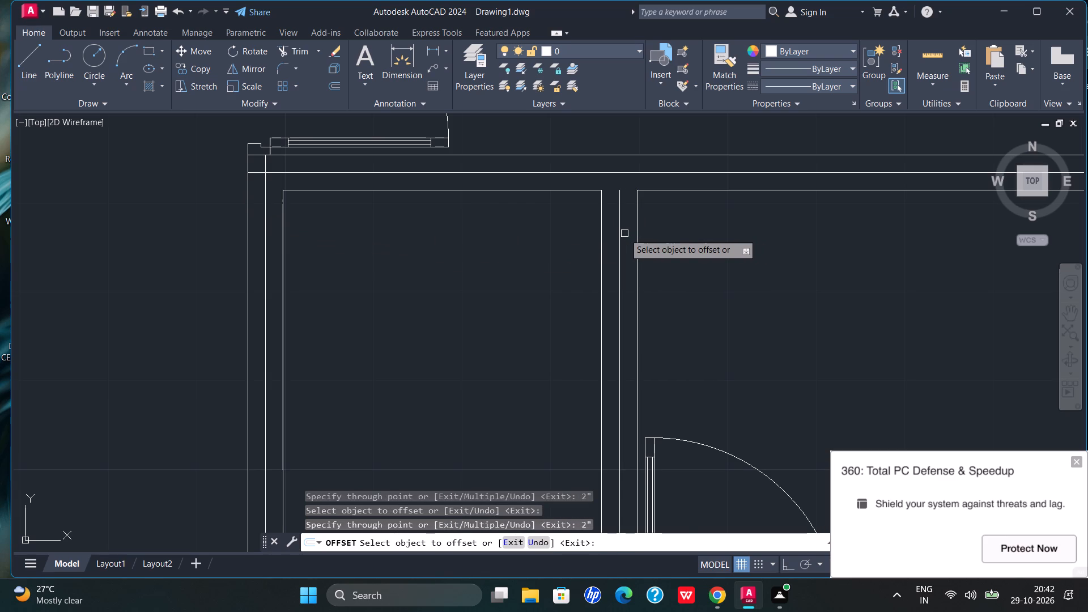
scroll(624, 233, "down", 2)
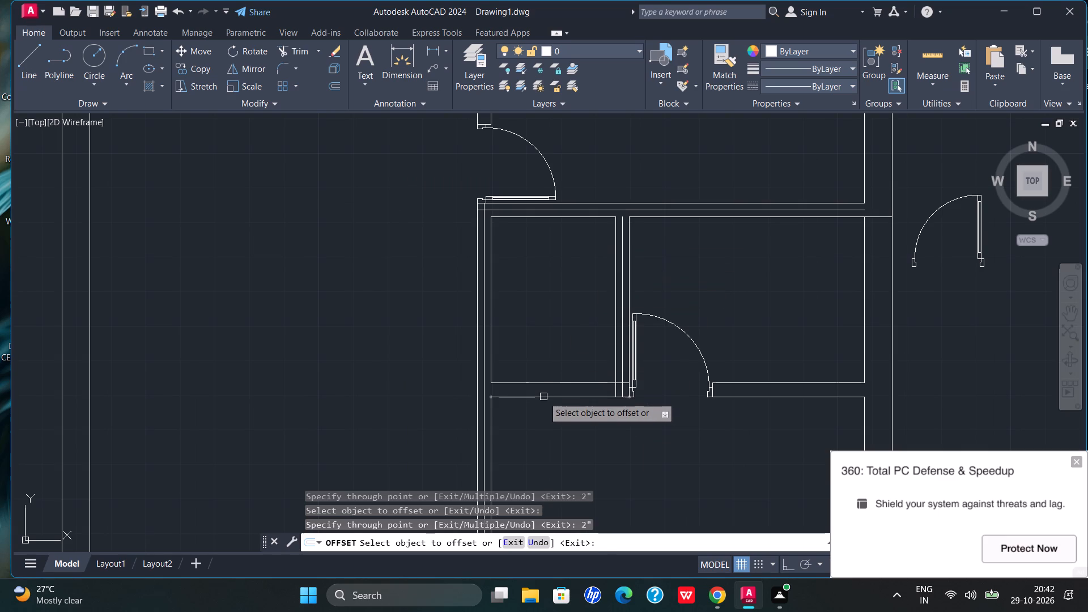
left_click(543, 397)
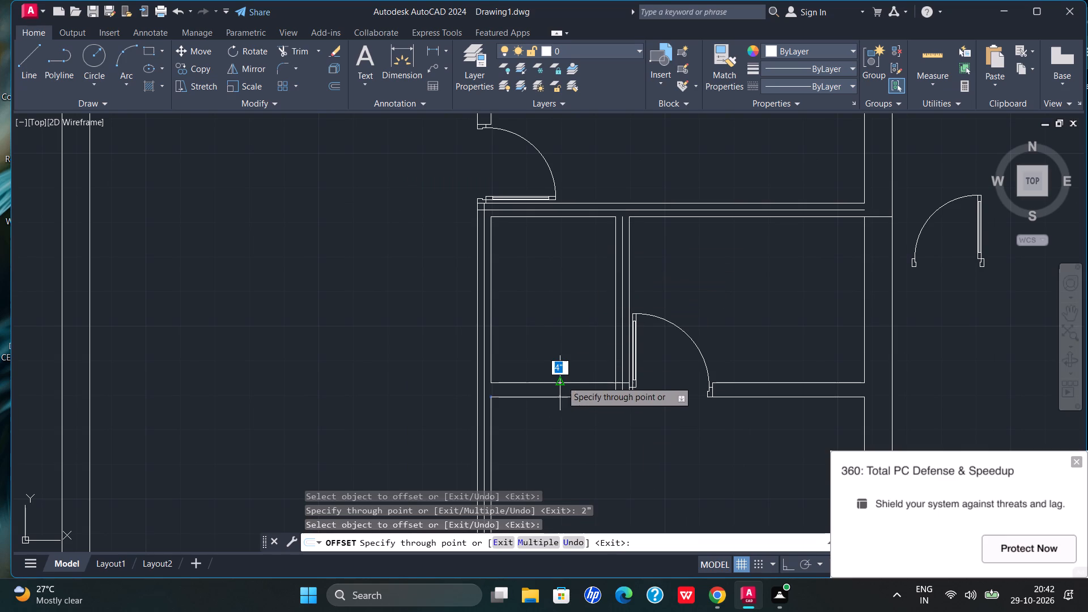
type("2\".")
key("BackSpace")
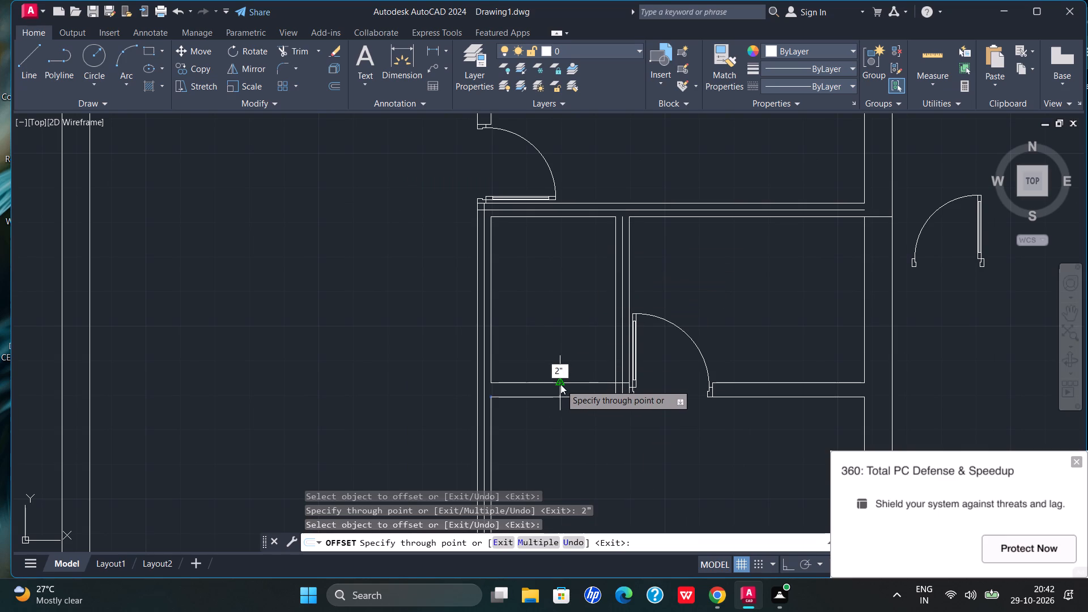
key("Return")
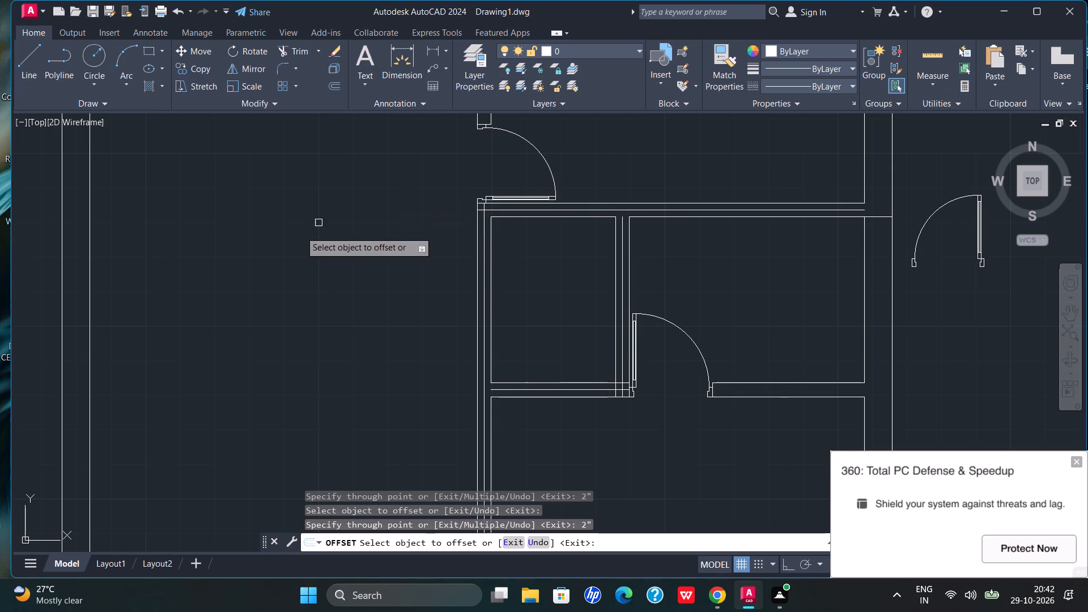
key("Escape")
key("Escape")
key("Escape")
key("Escape")
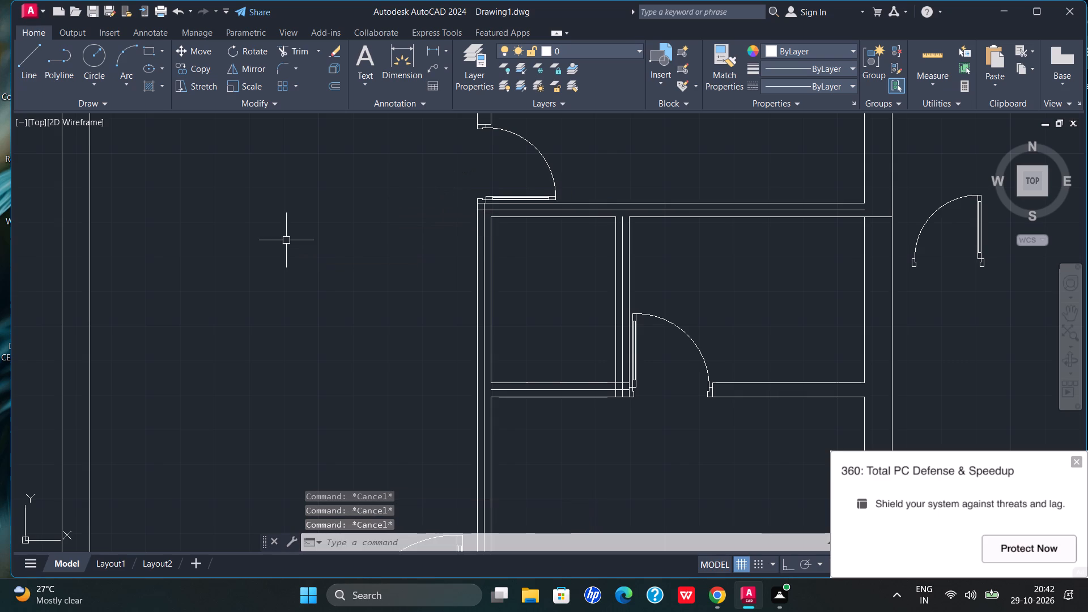
key("Escape")
Draw two 4" lines across the small room's top wall, one at its inner right corner and one partway along the wall.
left_click(31, 72)
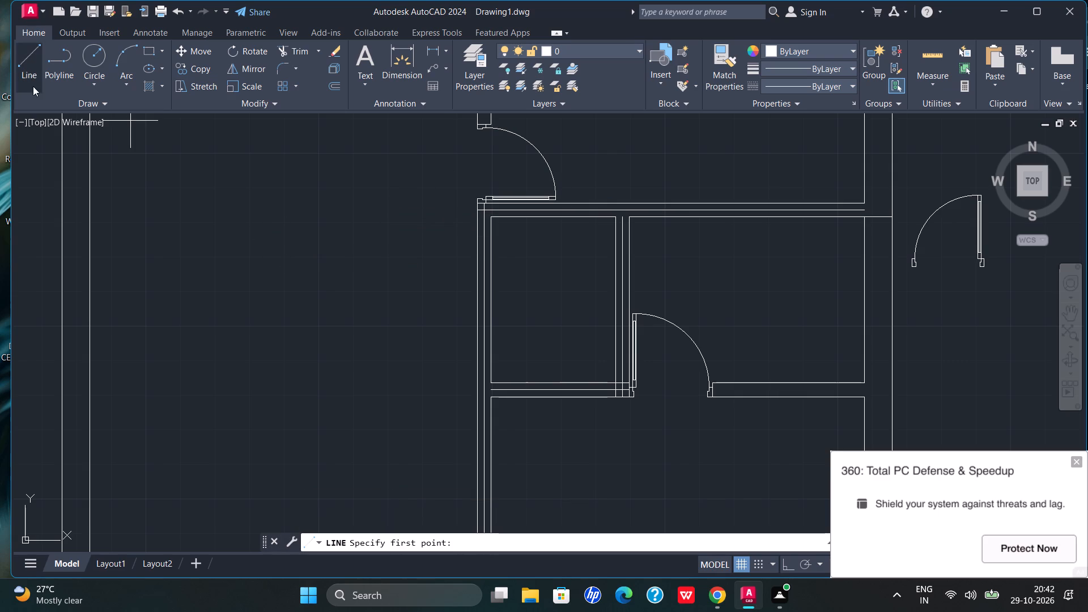
scroll(613, 215, "up", 3)
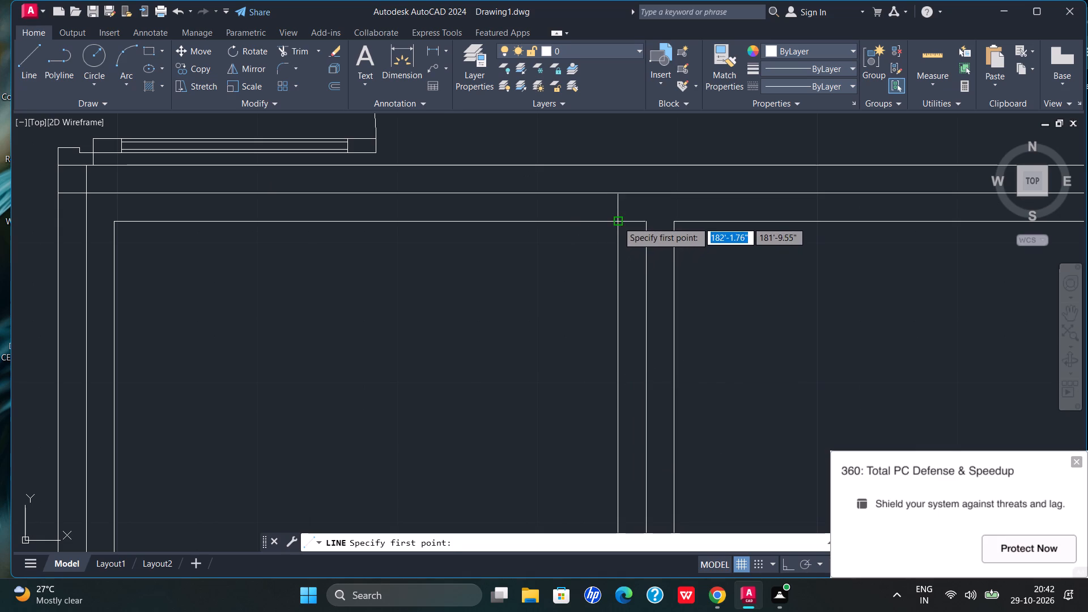
left_click(618, 222)
left_click(614, 168)
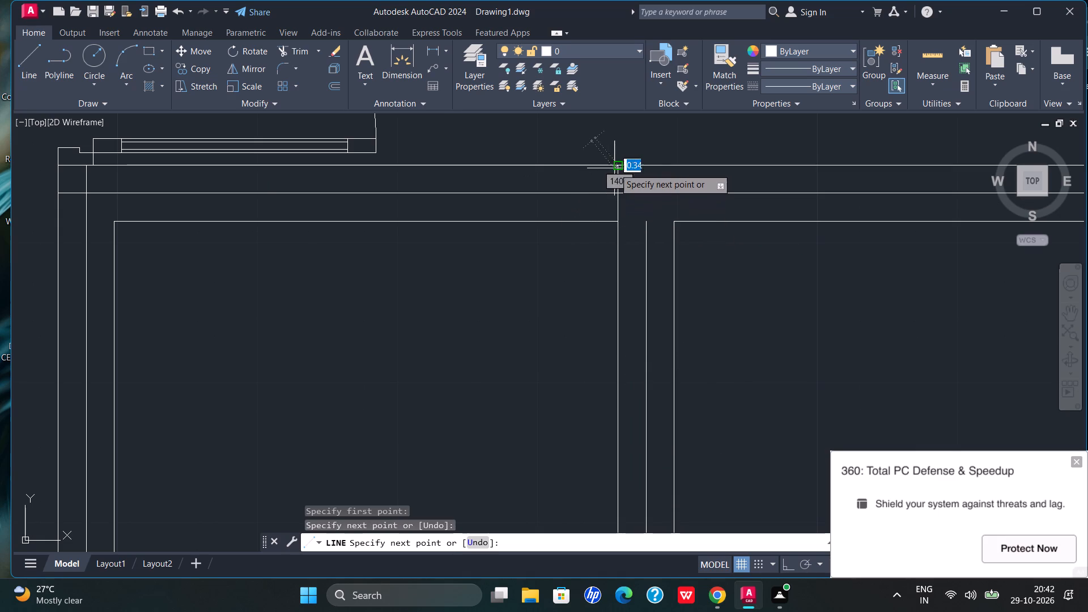
key("Escape")
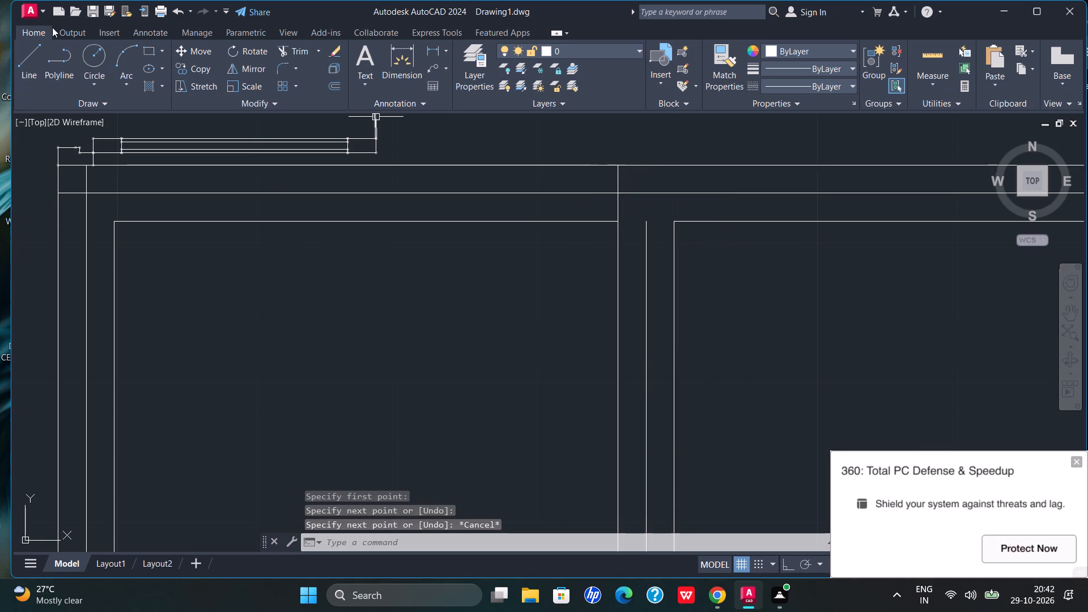
left_click(24, 49)
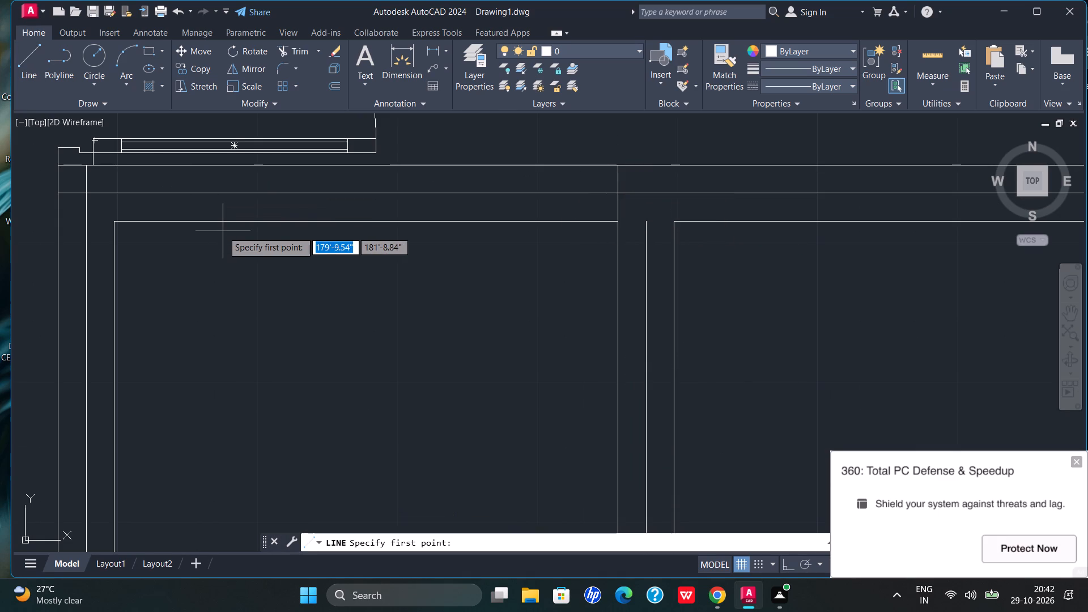
left_click(326, 164)
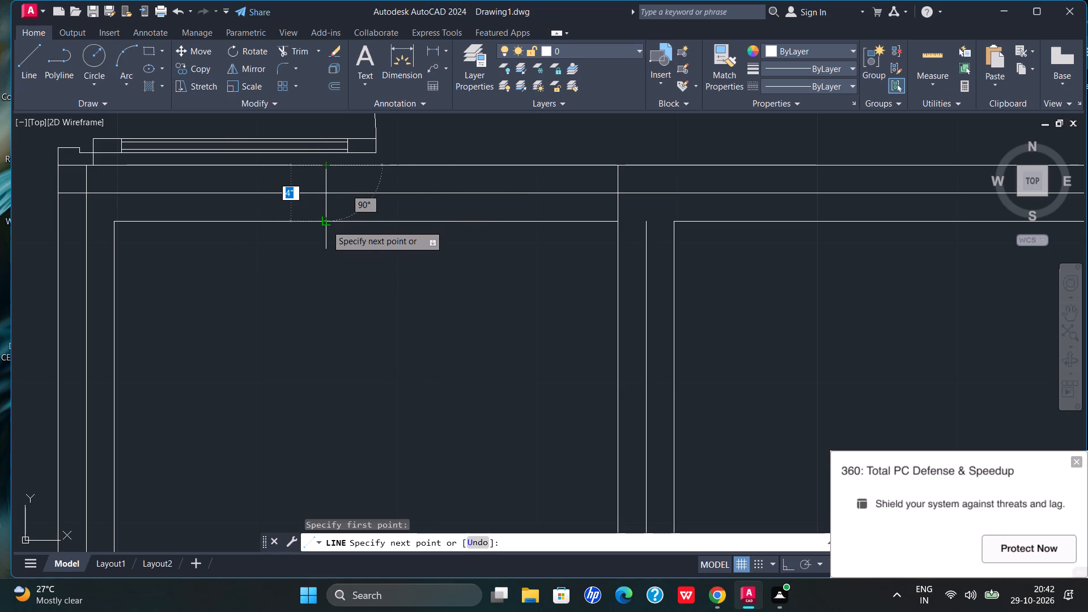
left_click(326, 226)
key("Escape")
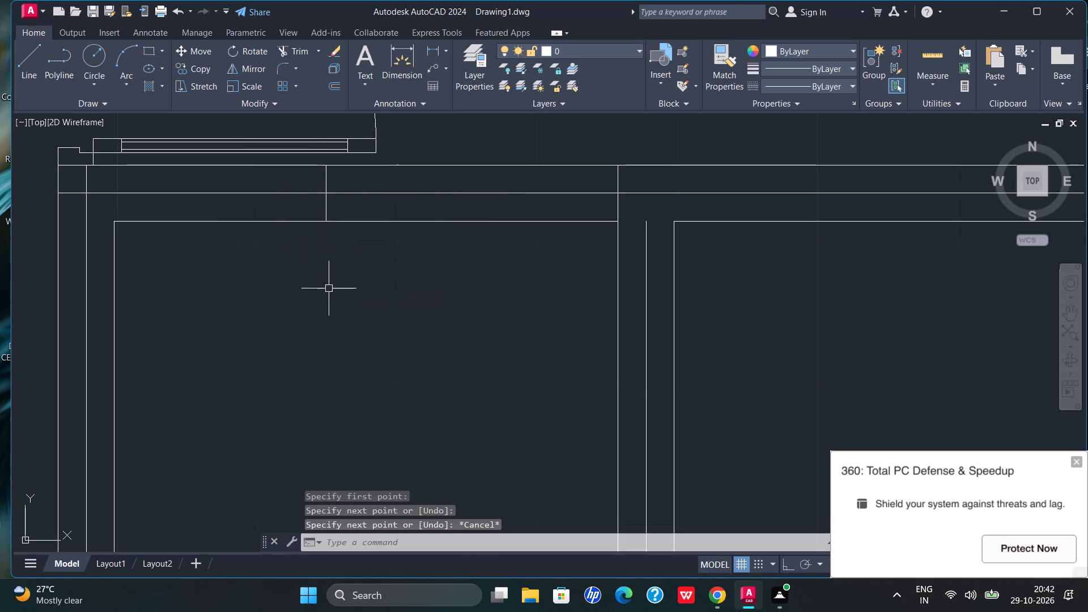
Draw lines across the small room's right partition, a 4" one at its top end and another about midway down.
left_click(27, 66)
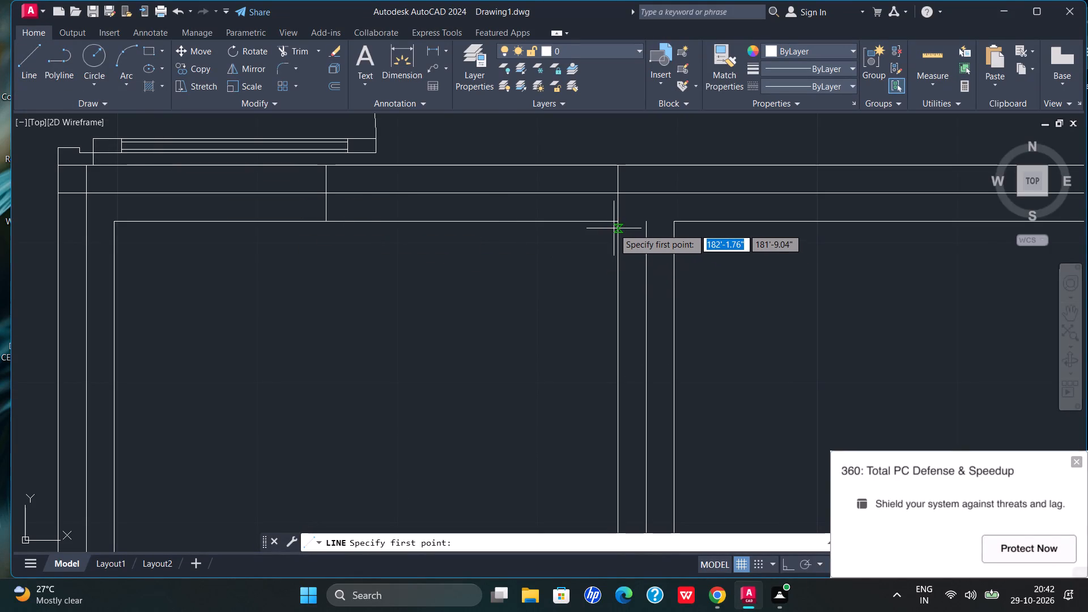
left_click(614, 227)
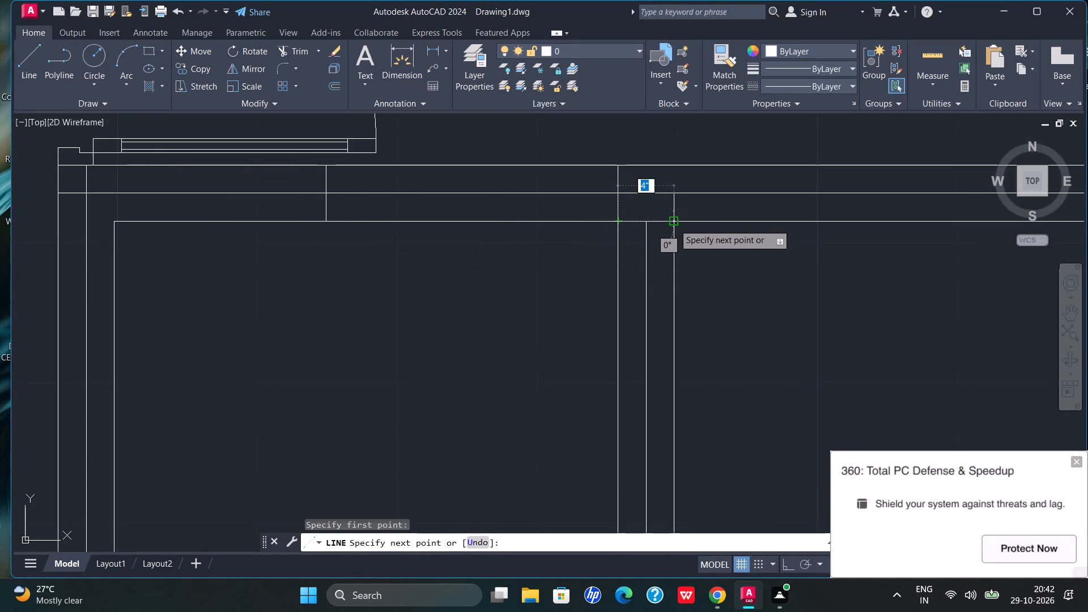
left_click(674, 224)
key("Escape")
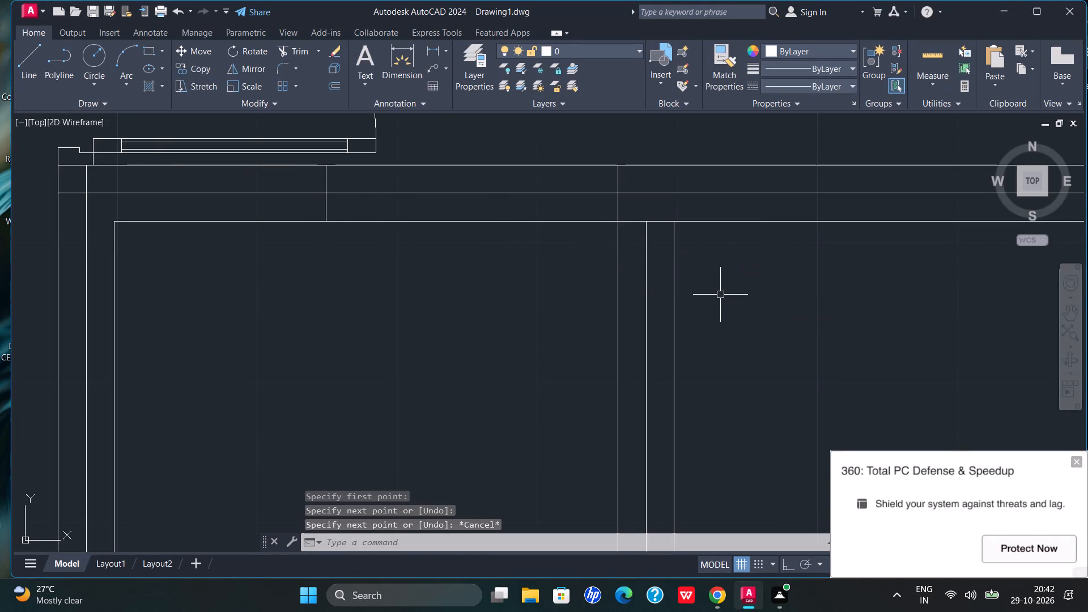
scroll(729, 252, "down", 2)
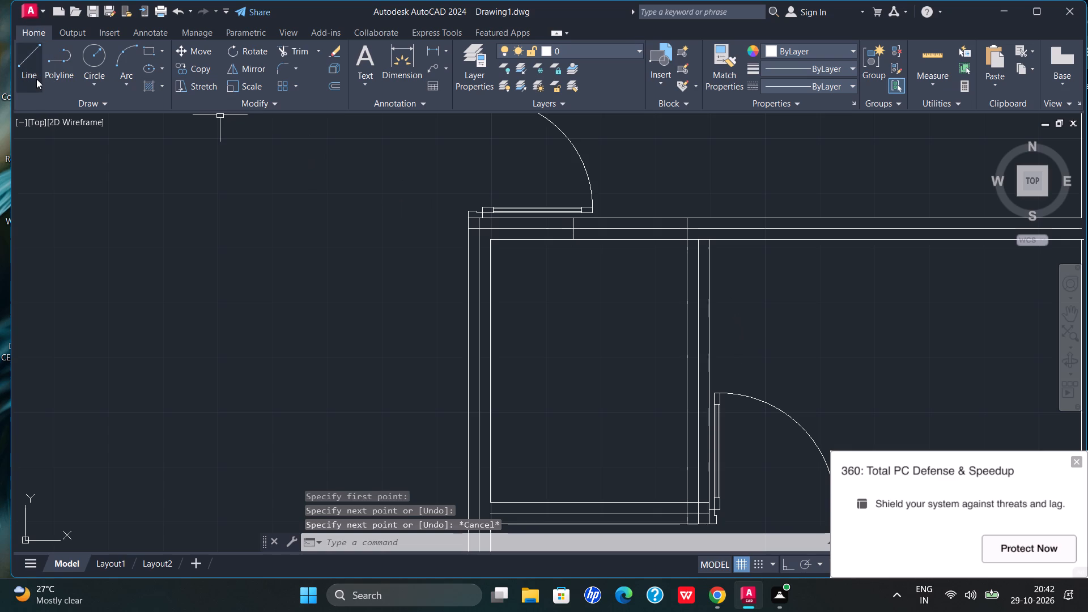
left_click(36, 79)
scroll(724, 367, "up", 2)
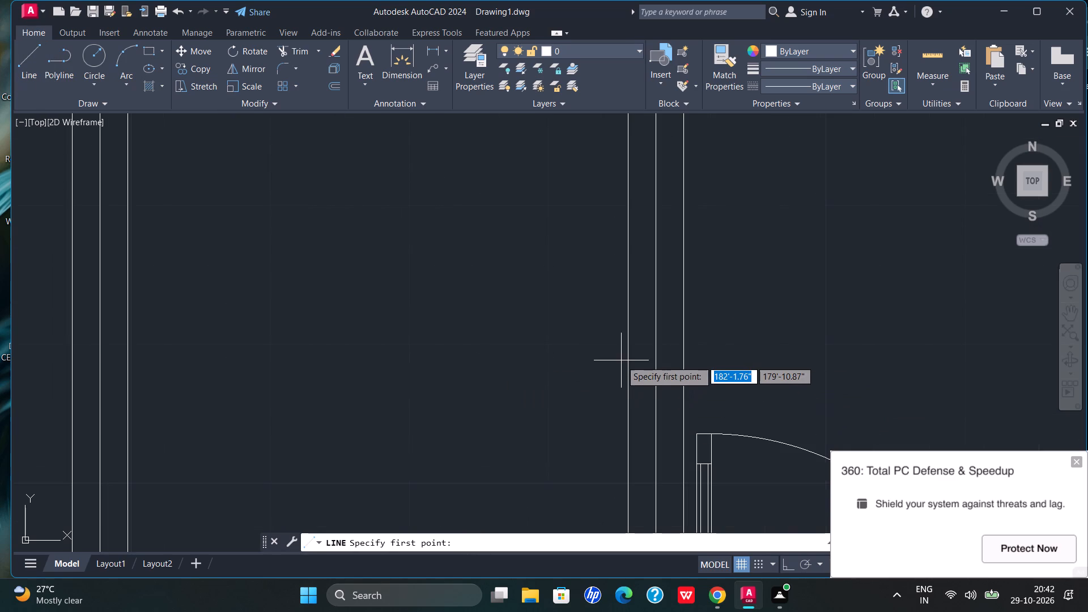
left_click(628, 358)
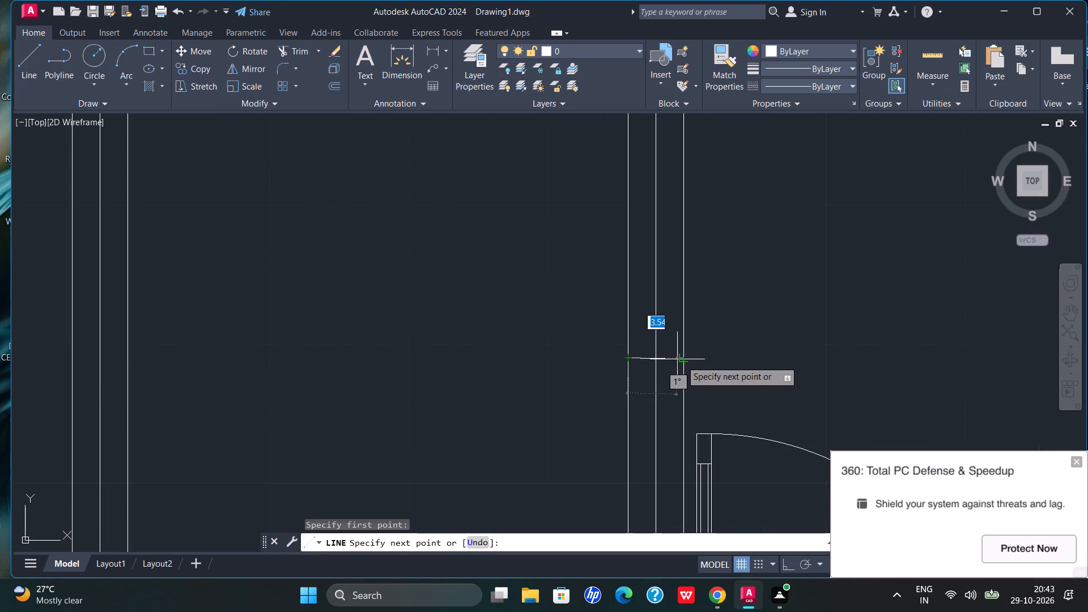
left_click(683, 360)
key("Escape")
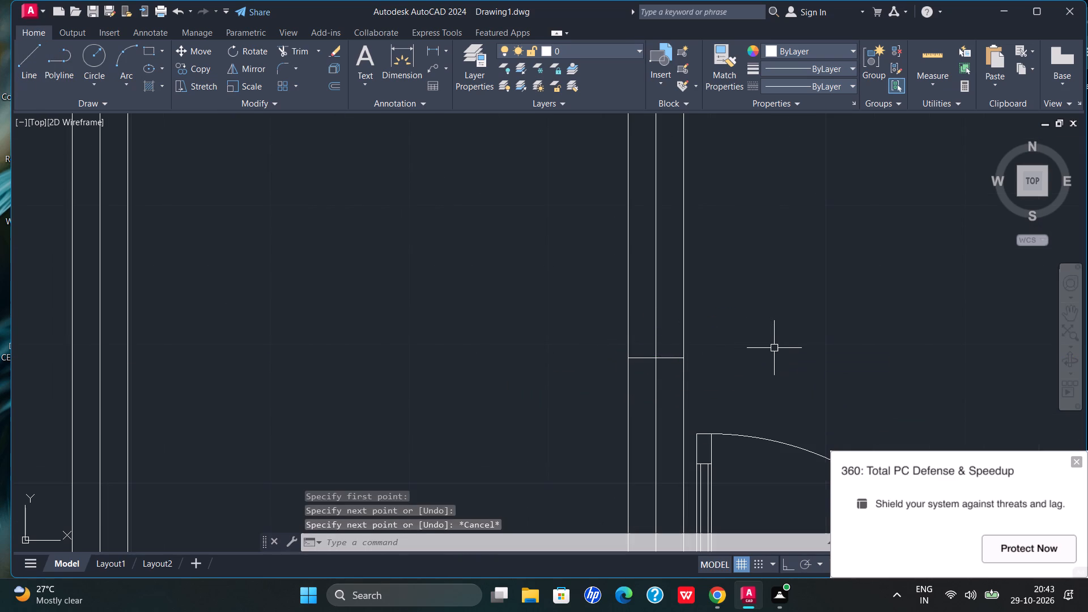
Draw a line closing the left end of the small room's bottom partition, where it meets the left wall.
scroll(774, 350, "down", 2)
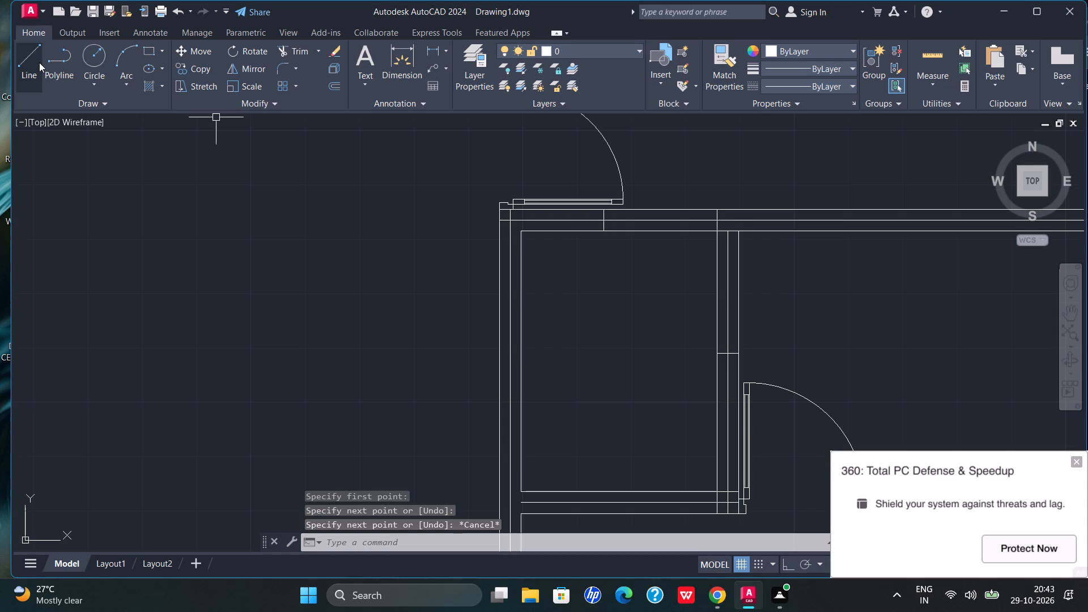
left_click(39, 62)
scroll(320, 149, "down", 1)
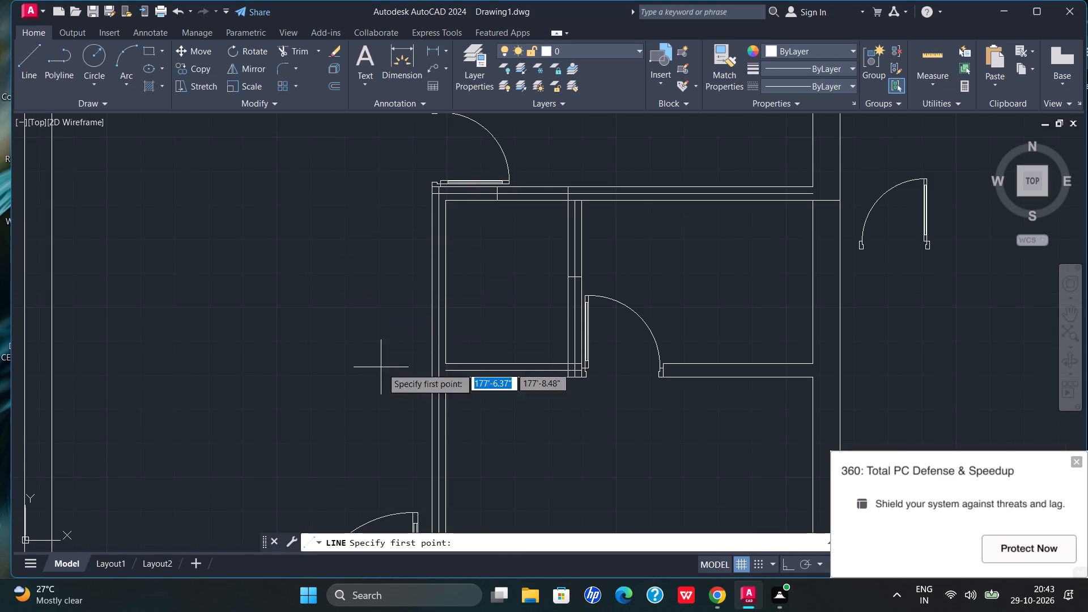
scroll(445, 381, "up", 3)
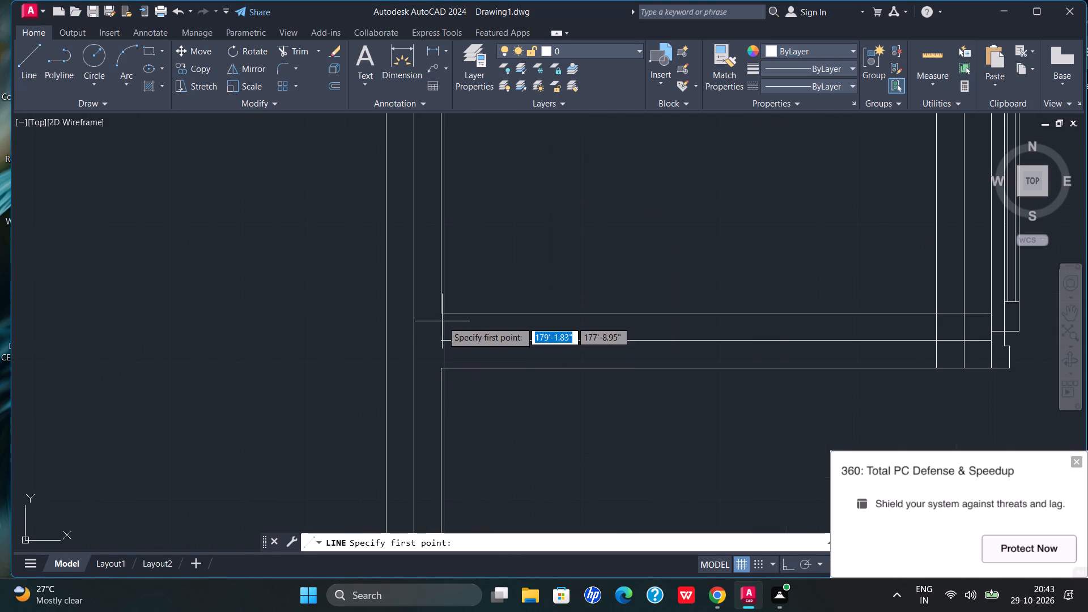
left_click(443, 313)
left_click(441, 367)
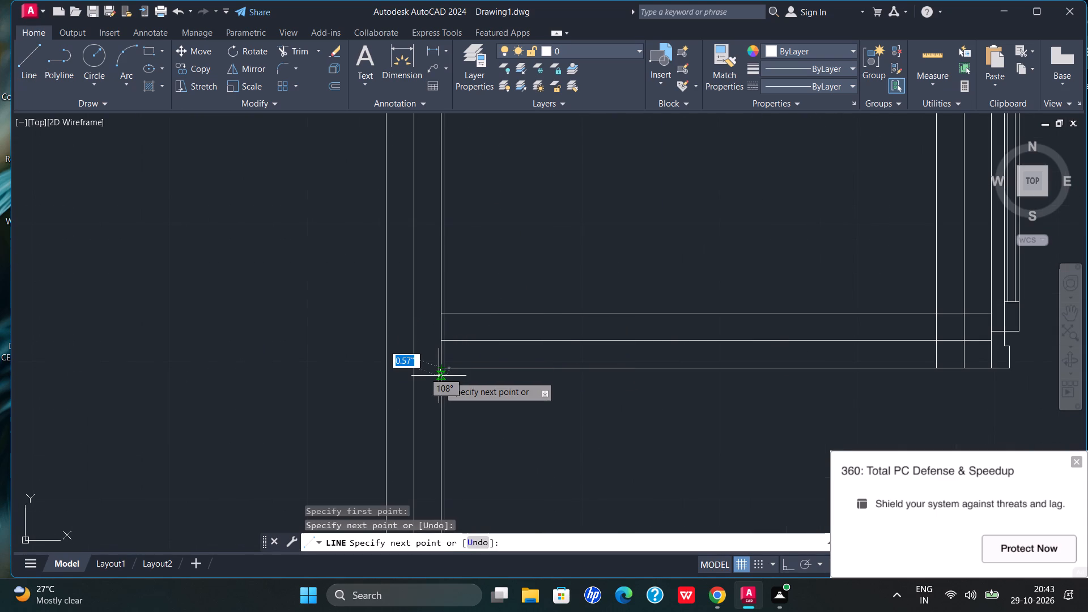
key("Escape")
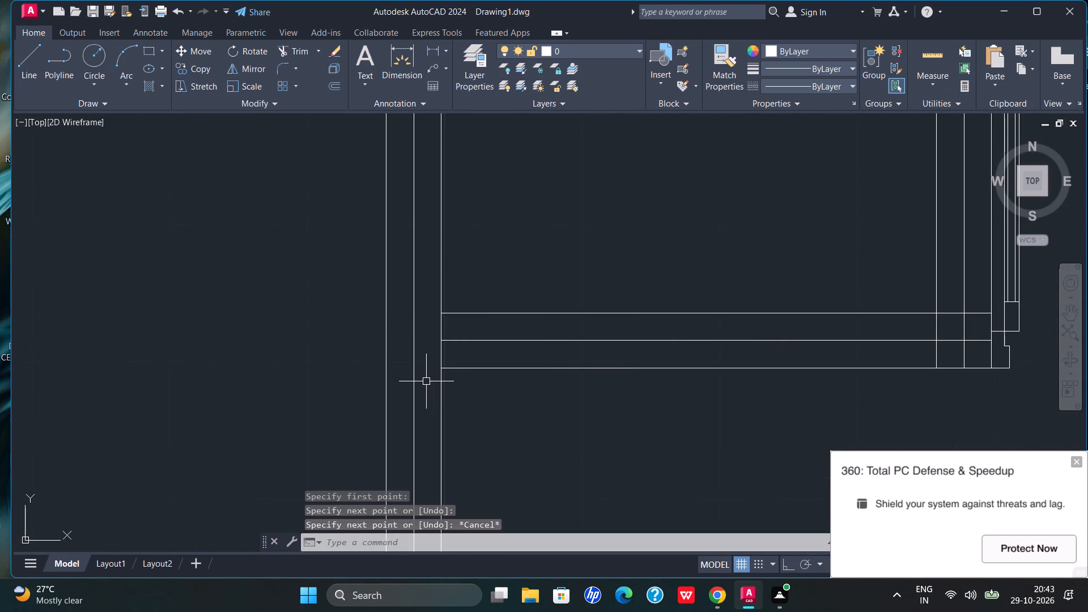
Draw two 4" lines across the small room's left partition, one at its lower inner corner and one at its upper inner corner.
left_click(31, 74)
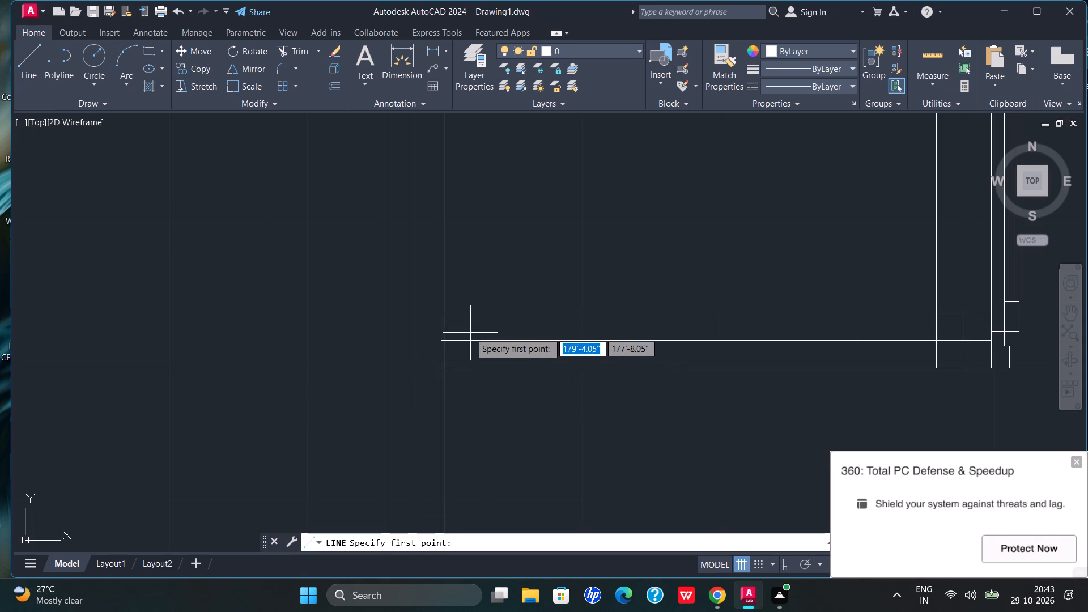
left_click(444, 315)
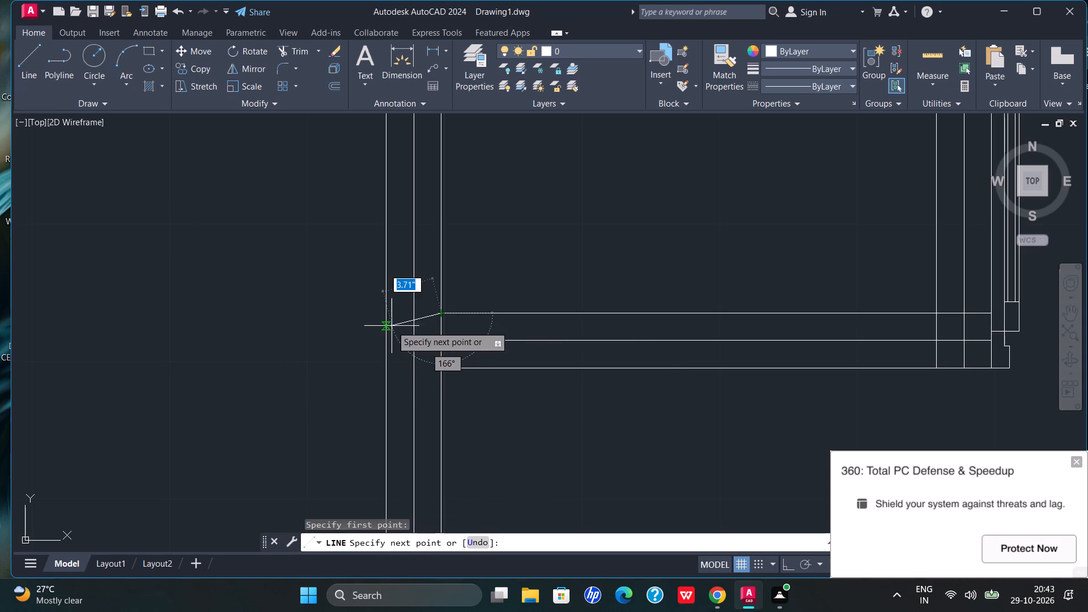
left_click(385, 317)
key("Escape")
key("grave")
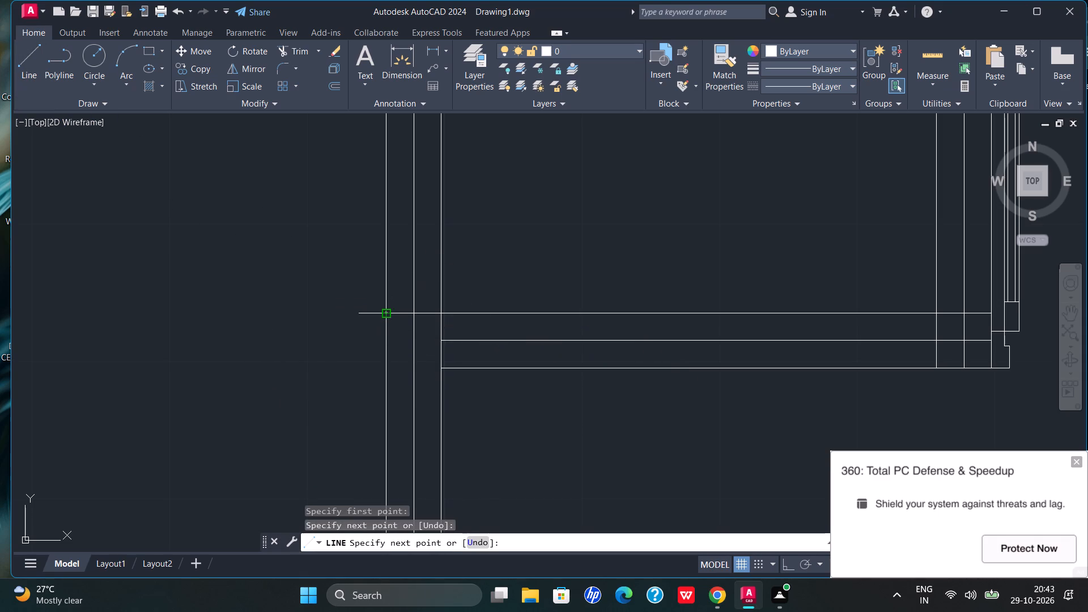
scroll(646, 277, "down", 2)
scroll(568, 199, "down", 2)
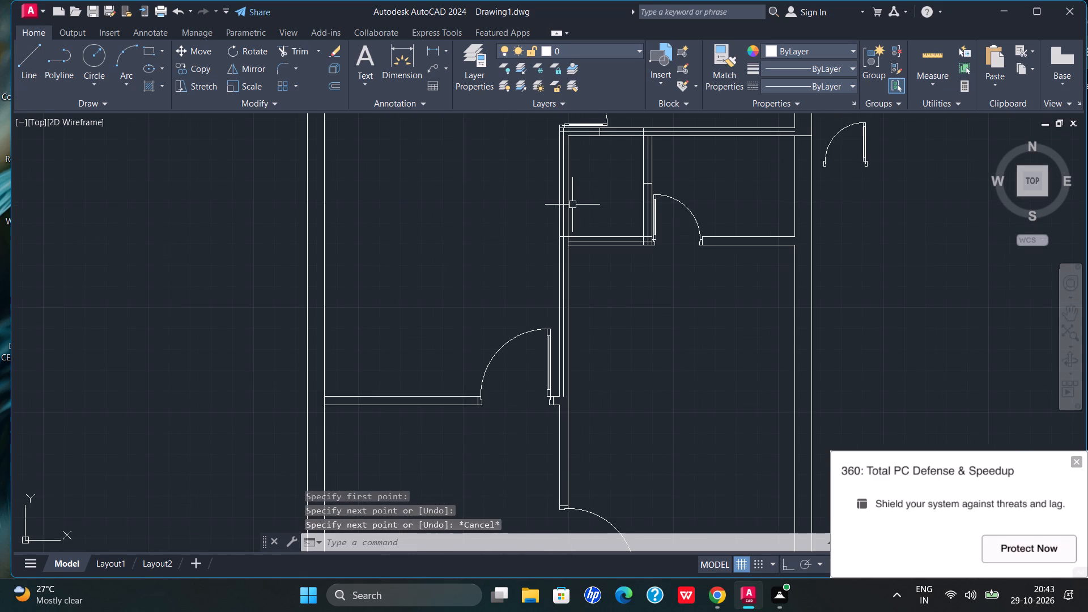
scroll(584, 126, "up", 2)
left_click(23, 54)
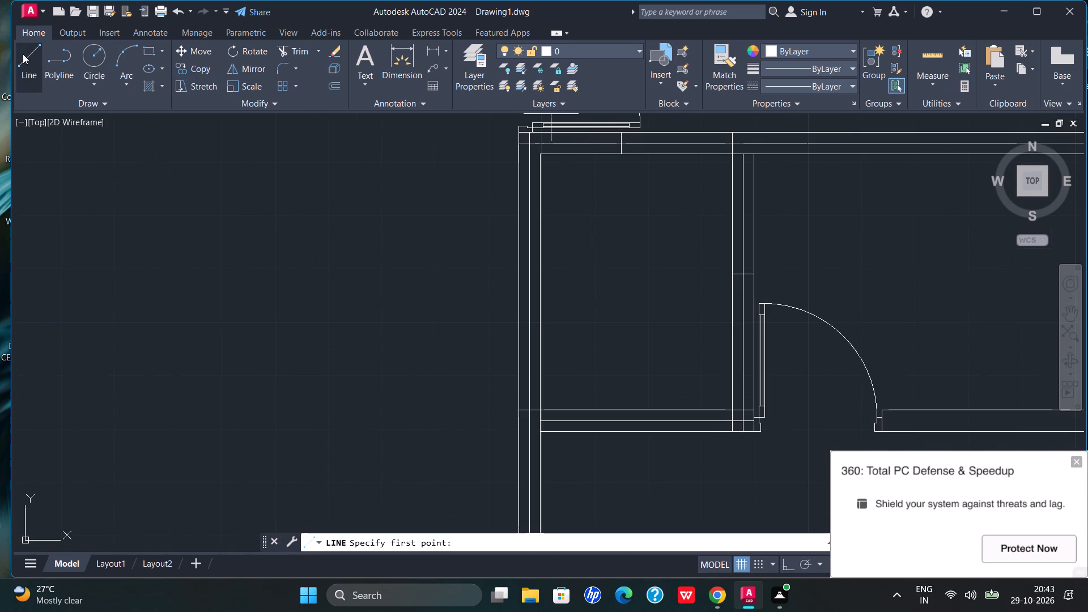
left_click(543, 157)
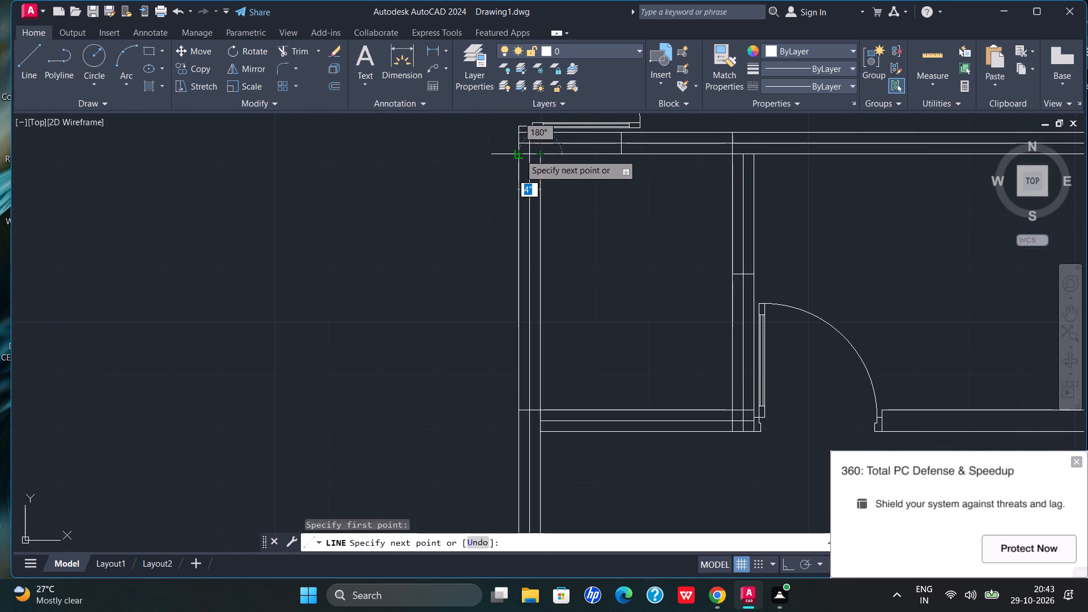
left_click(520, 154)
key("Escape")
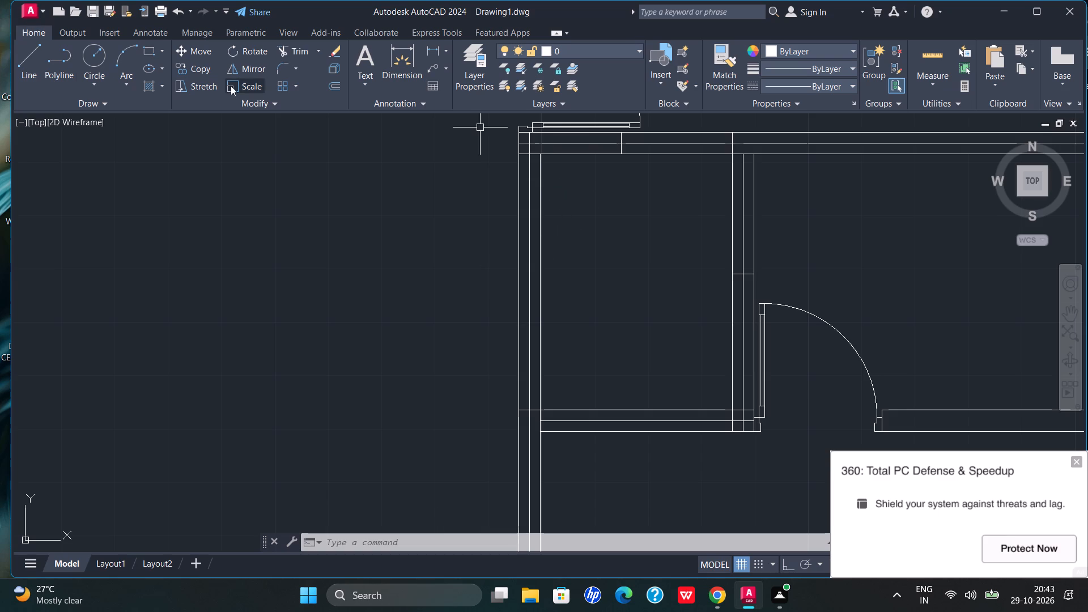
Trim the centre line from the small room's top wall left of its opening, from the upper-left corner, and from the left partition.
left_click(297, 51)
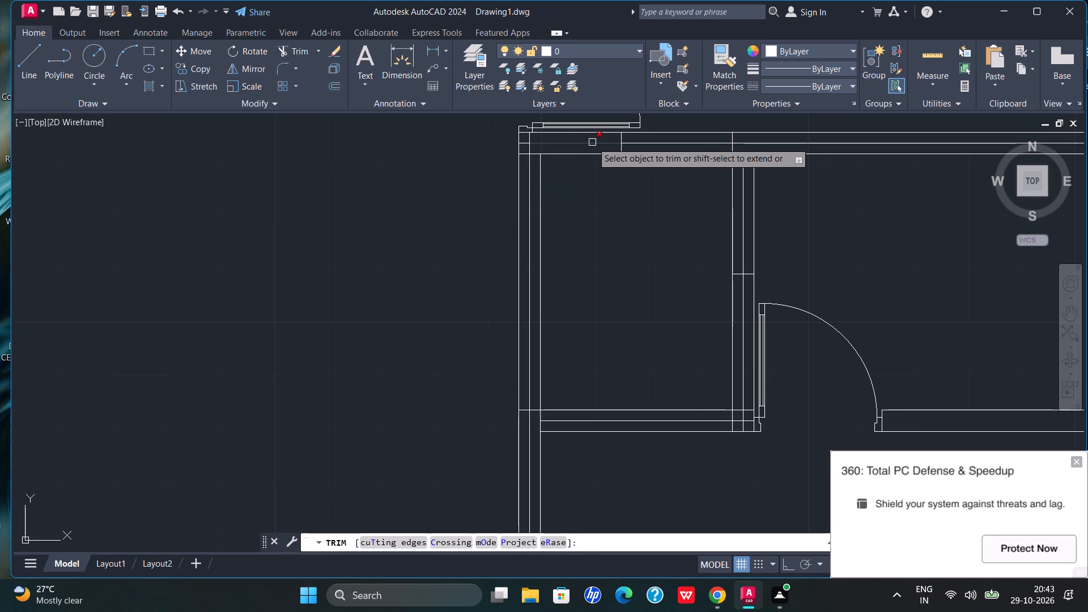
left_click(592, 142)
scroll(529, 144, "up", 2)
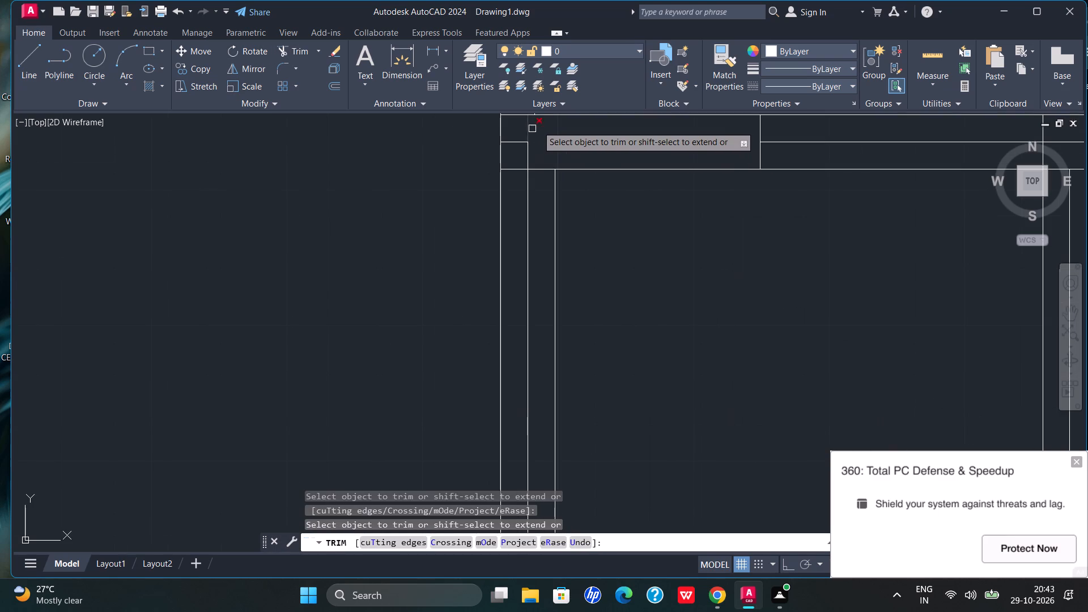
left_click_drag(525, 129, 510, 138)
left_click(510, 139)
left_click_drag(539, 150, 532, 150)
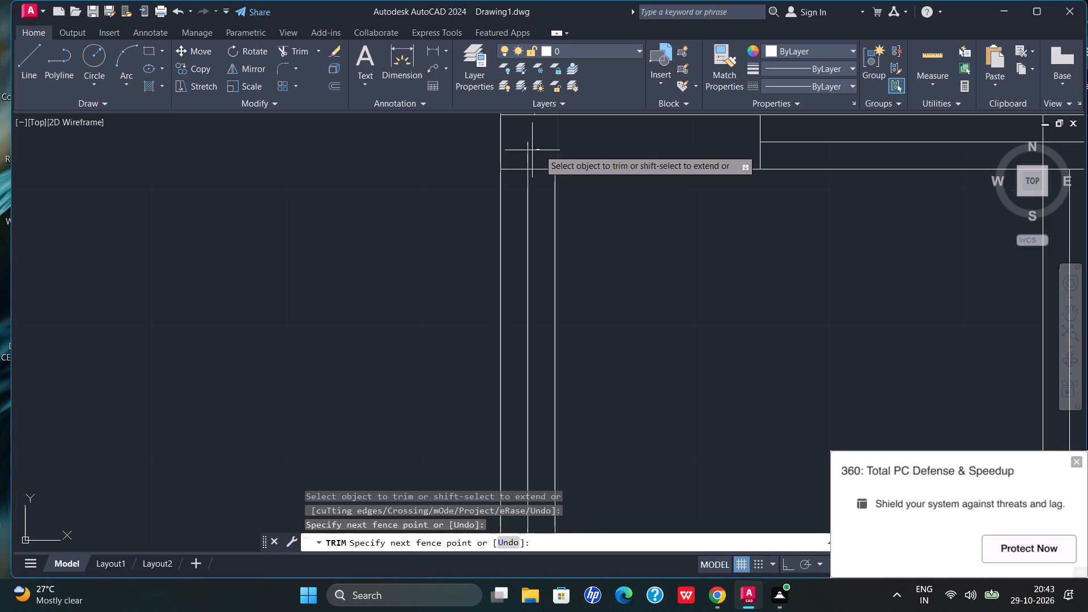
left_click_drag(532, 150, 519, 155)
scroll(539, 151, "down", 1)
scroll(668, 215, "down", 2)
scroll(681, 416, "down", 3)
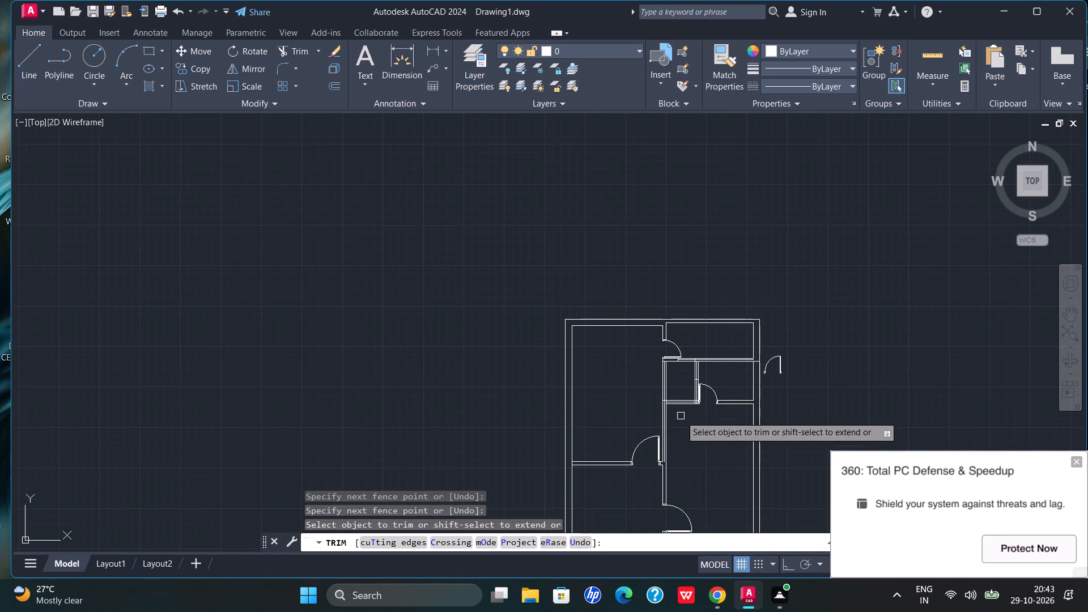
scroll(670, 444, "up", 5)
left_click(589, 422)
scroll(627, 382, "down", 1)
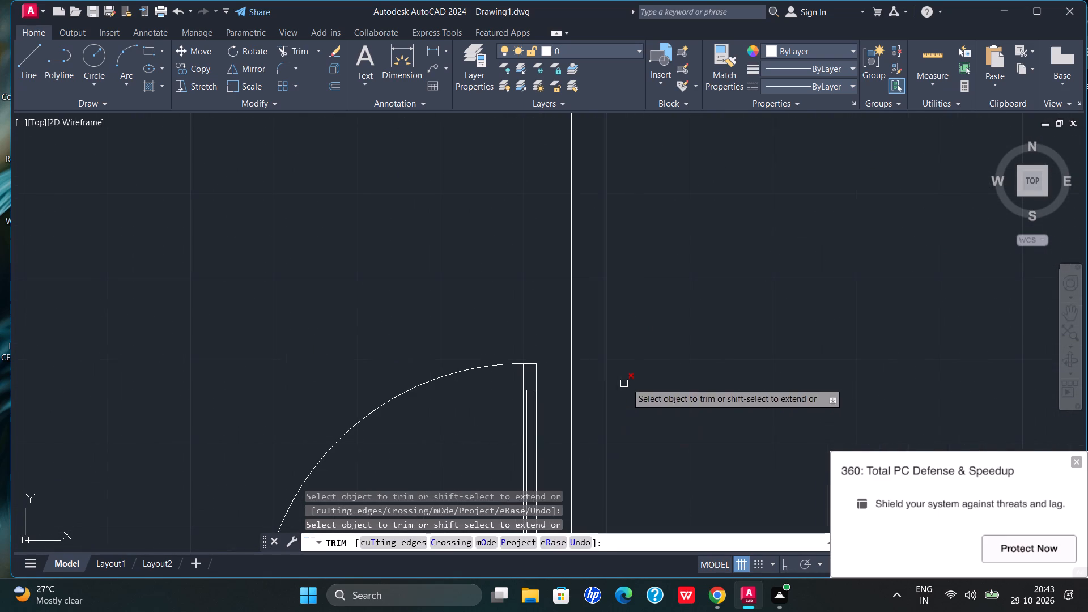
Trim the right partition's centre line below its opening and clear the leftover line pieces at the small room's lower-right wall junction.
scroll(630, 380, "down", 2)
scroll(641, 290, "up", 2)
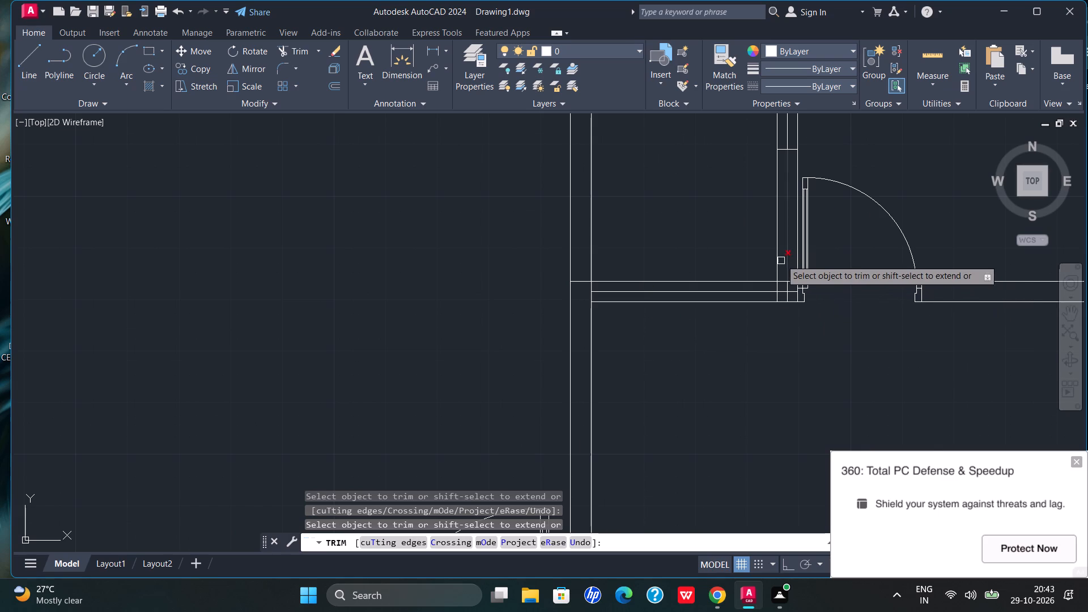
left_click(787, 231)
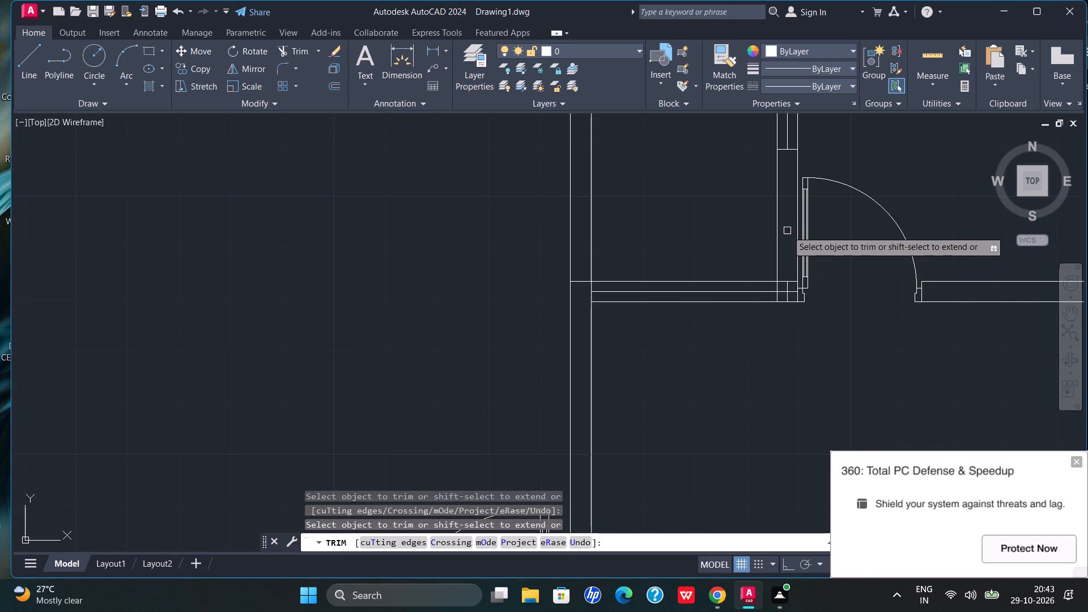
left_click(792, 282)
left_click(789, 282)
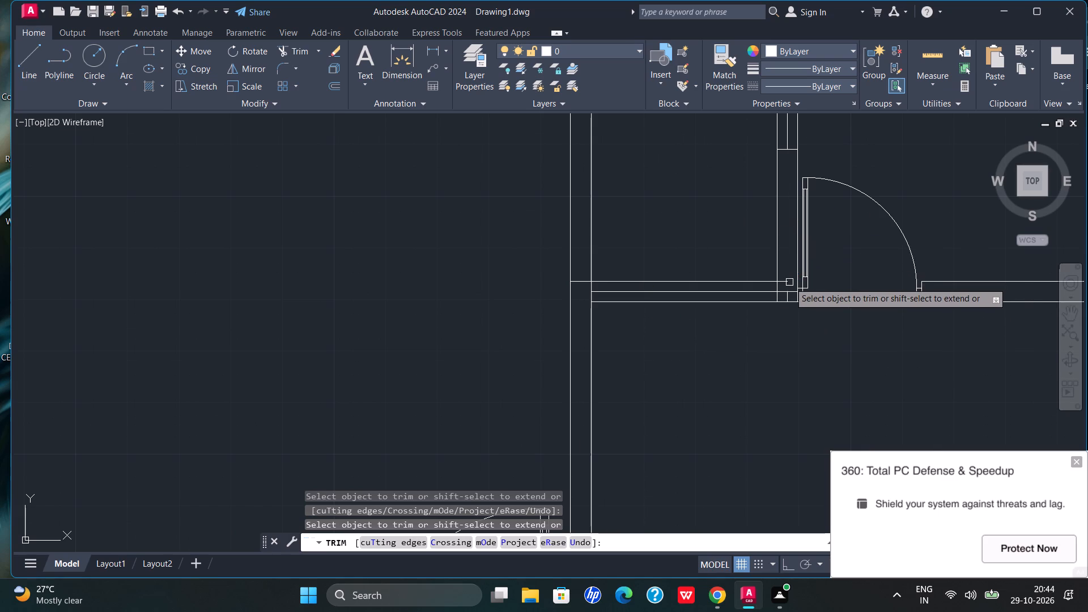
left_click(784, 282)
left_click(788, 291)
scroll(788, 291, "up", 2)
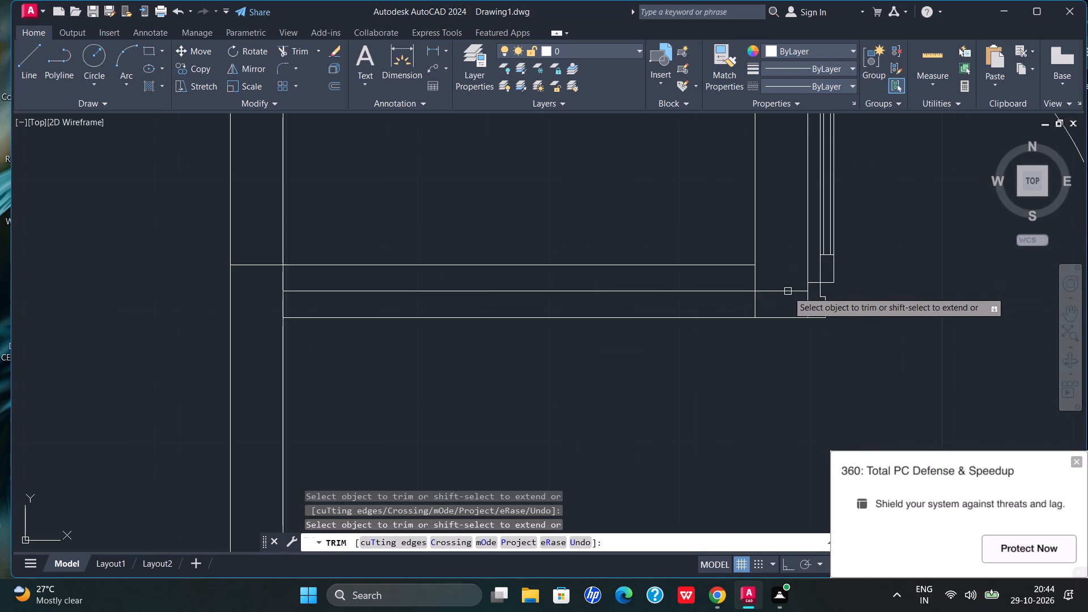
left_click_drag(784, 285, 778, 304)
Trim the top wall's centre line where it continues right beyond the small room.
scroll(779, 300, "down", 2)
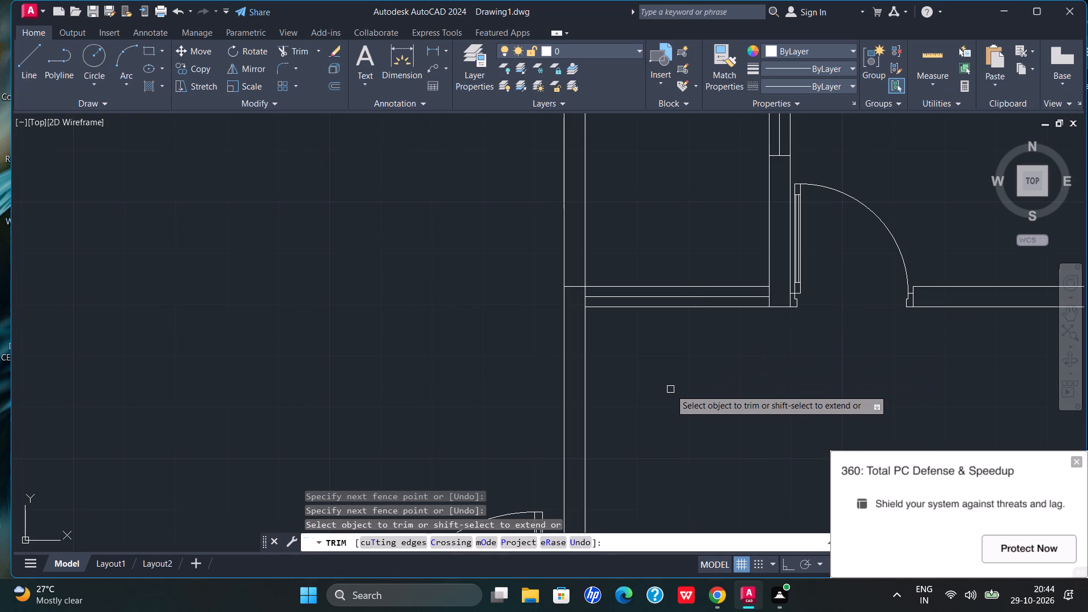
scroll(666, 393, "down", 2)
scroll(729, 240, "up", 2)
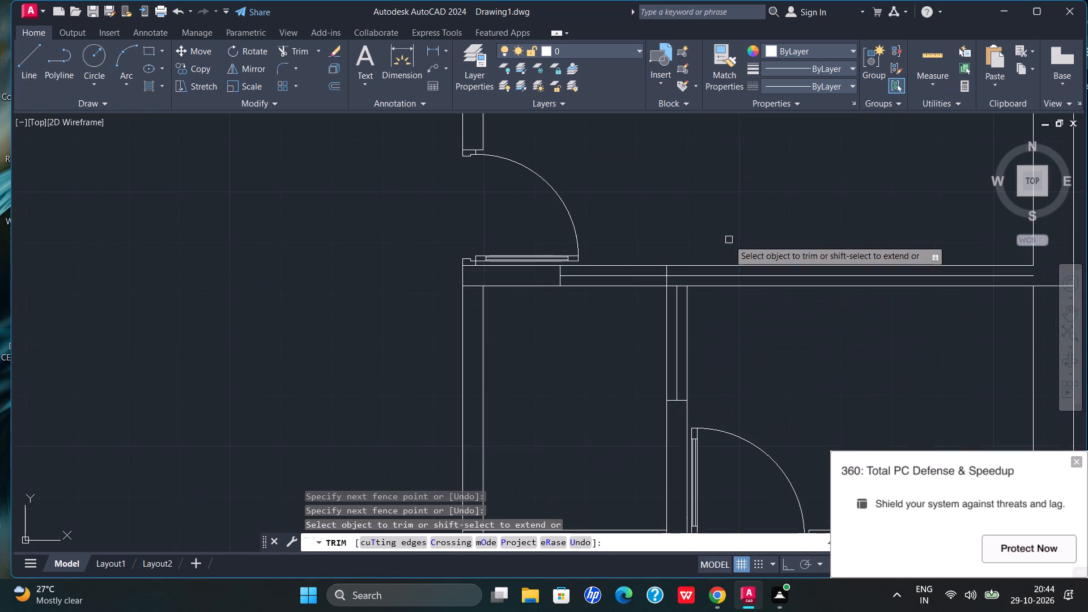
left_click(722, 275)
scroll(726, 304, "down", 1)
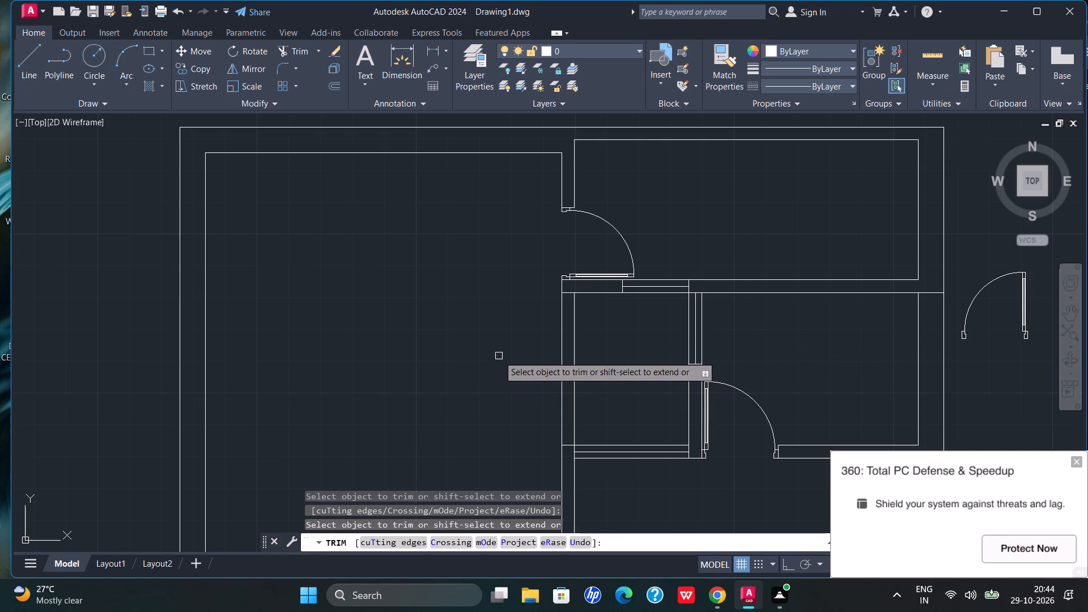
key("Escape")
key("Escape")
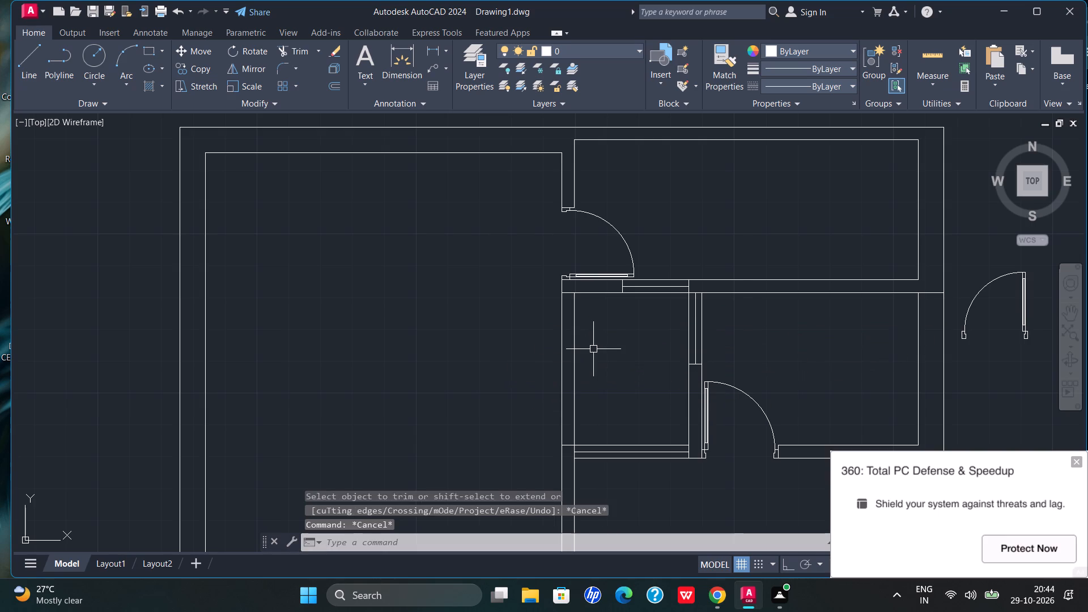
key("Escape")
key("Escape")
Offset the inner line of the small room's left partition 2" into the wall as a centre line.
type("off")
key("Return")
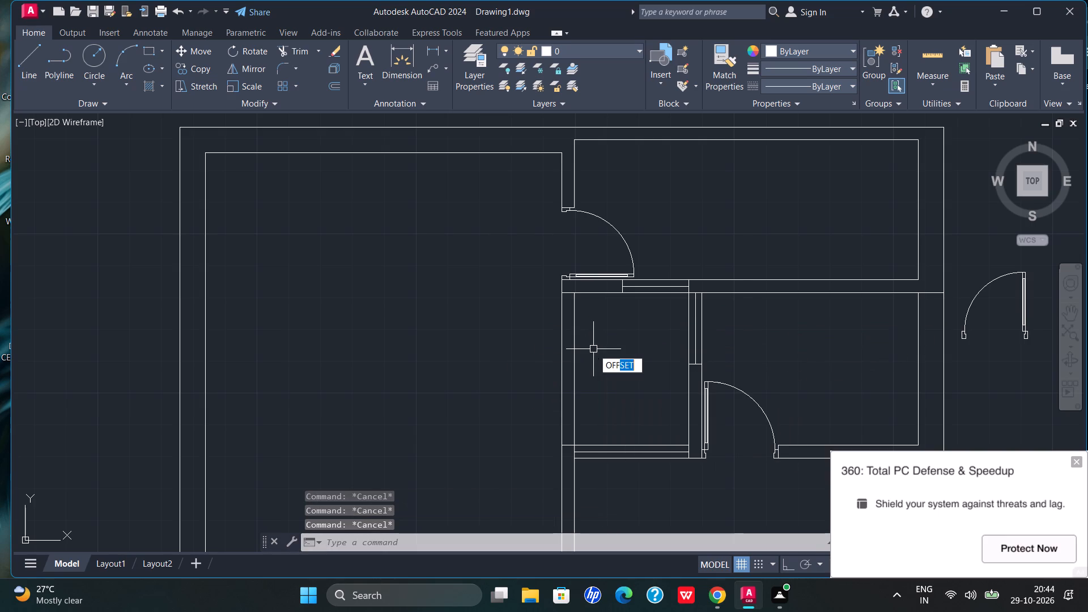
key("Return")
scroll(568, 419, "up", 1)
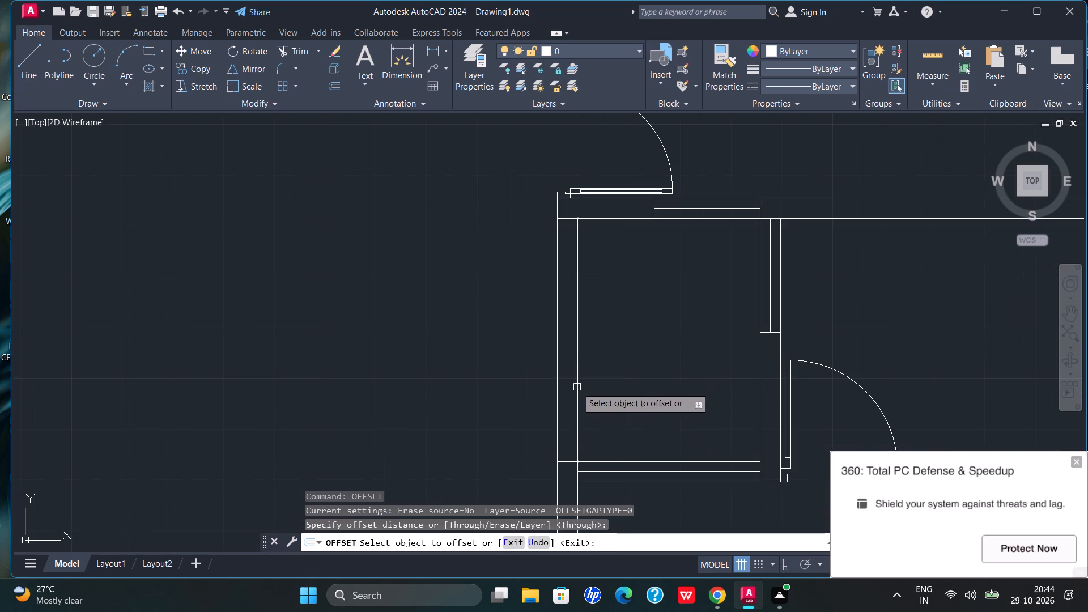
left_click(577, 386)
type("2\"")
key("Return")
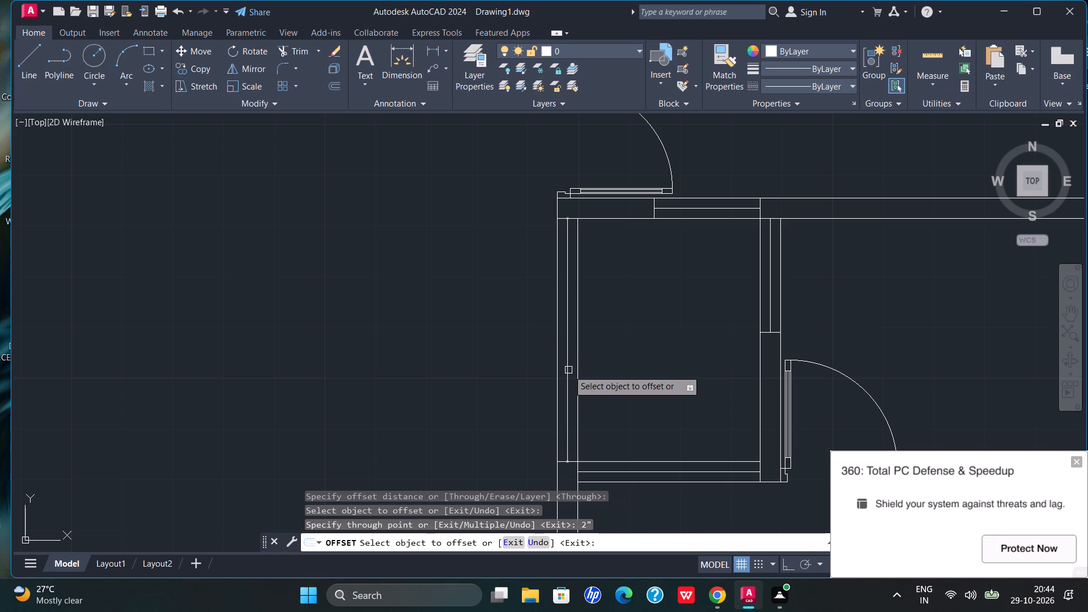
scroll(568, 370, "down", 3)
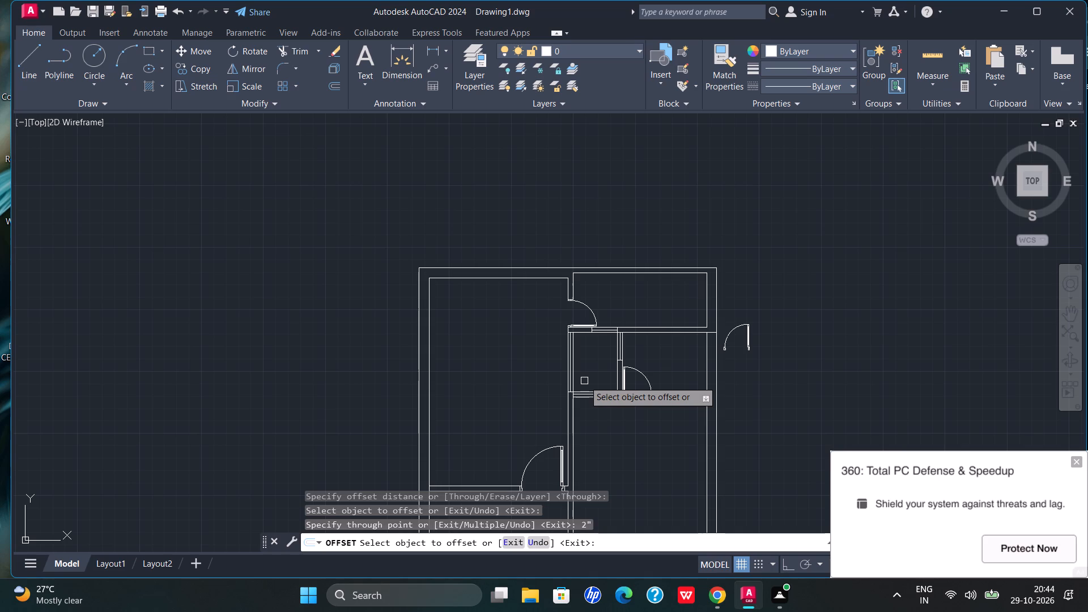
scroll(762, 249, "down", 2)
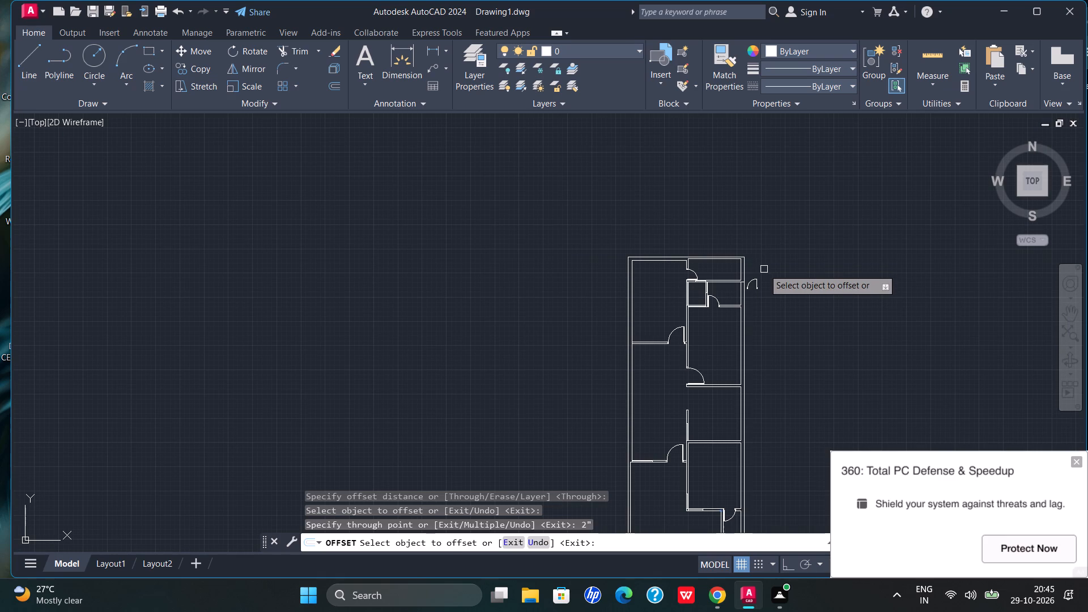
scroll(790, 307, "down", 1)
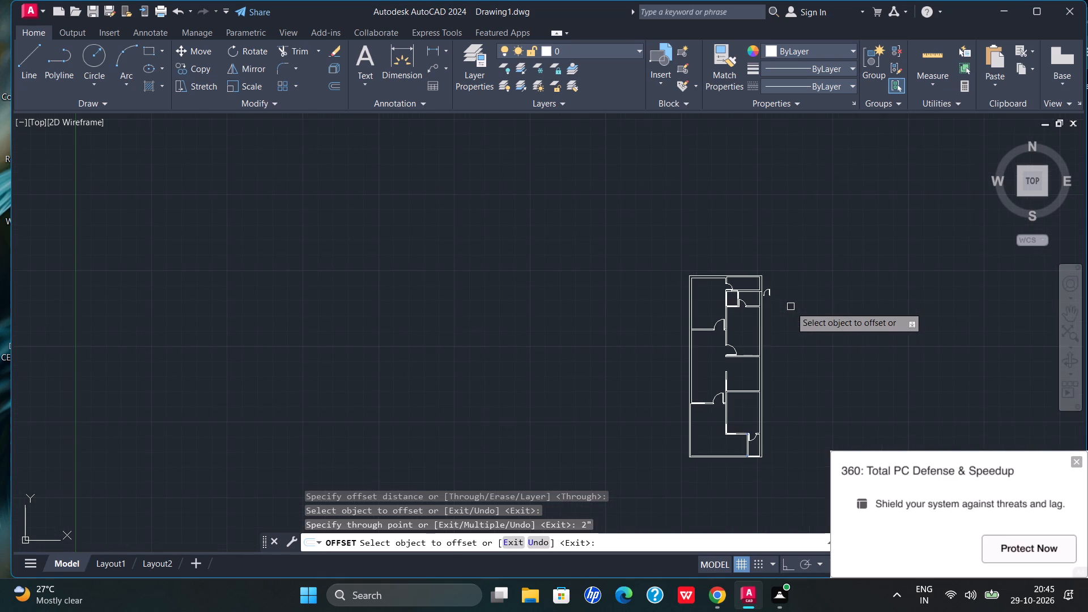
scroll(774, 311, "up", 2)
scroll(747, 245, "up", 1)
key("Escape")
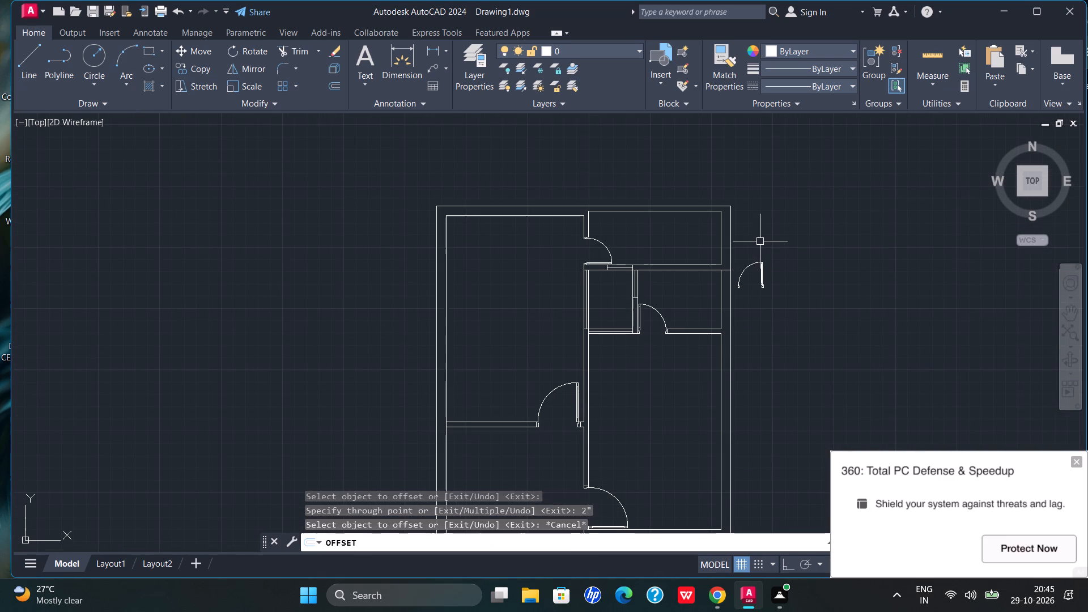
key("Escape")
key("Escape")
key("Escape")
key("Escape")
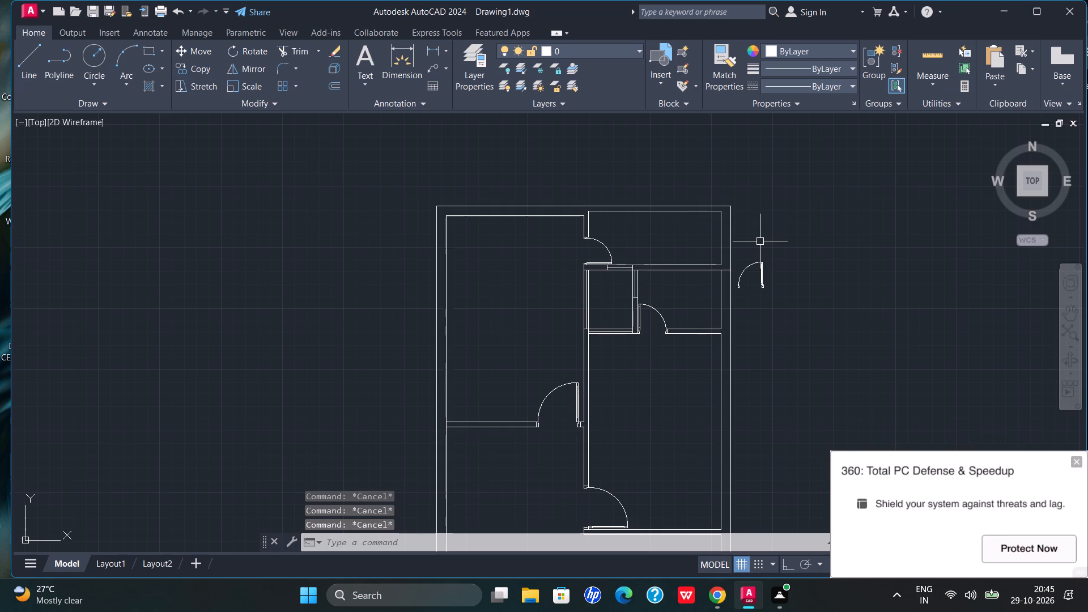
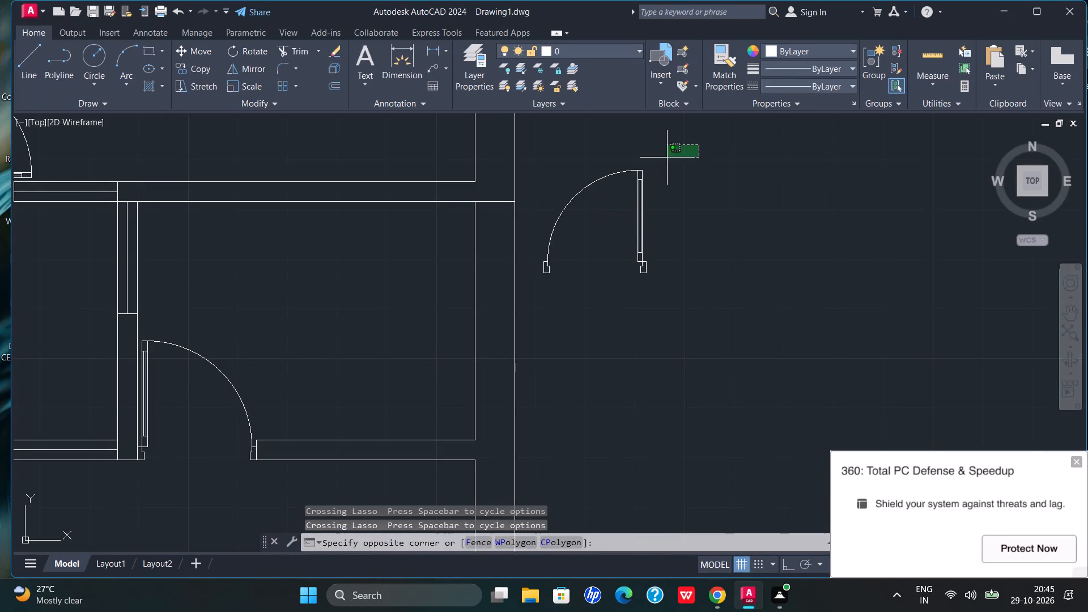
Delete the spare door block lying outside the floor plan's outer wall.
key("Delete")
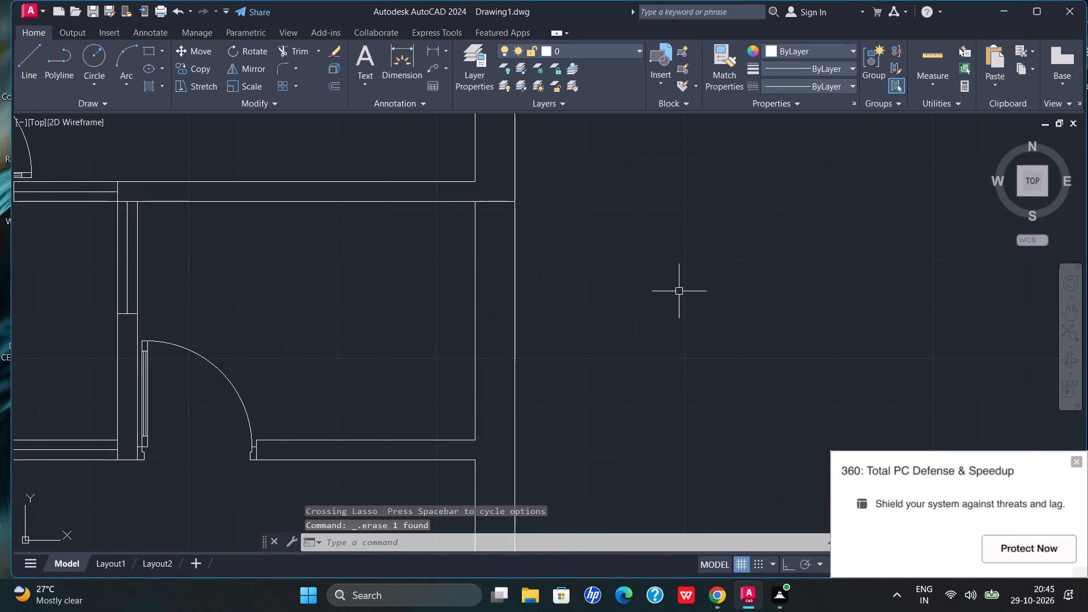
Open DesignCenter and display the blocks of 01-01-cad-blocks-net-beds.dwg in the beds folder under Blocks.
scroll(691, 296, "down", 5)
scroll(631, 288, "up", 3)
scroll(689, 177, "down", 3)
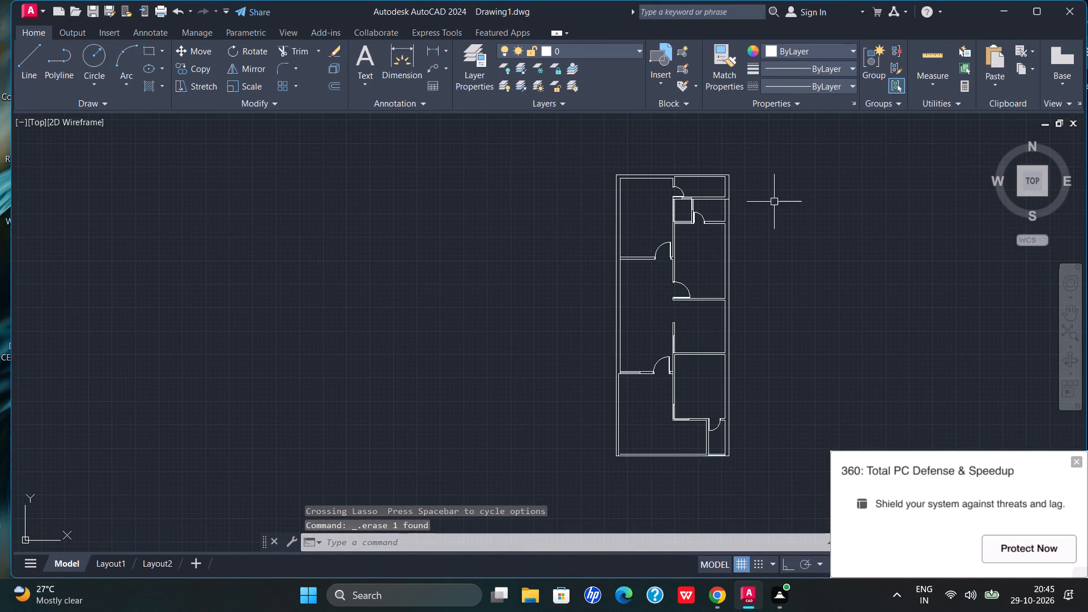
scroll(719, 157, "up", 1)
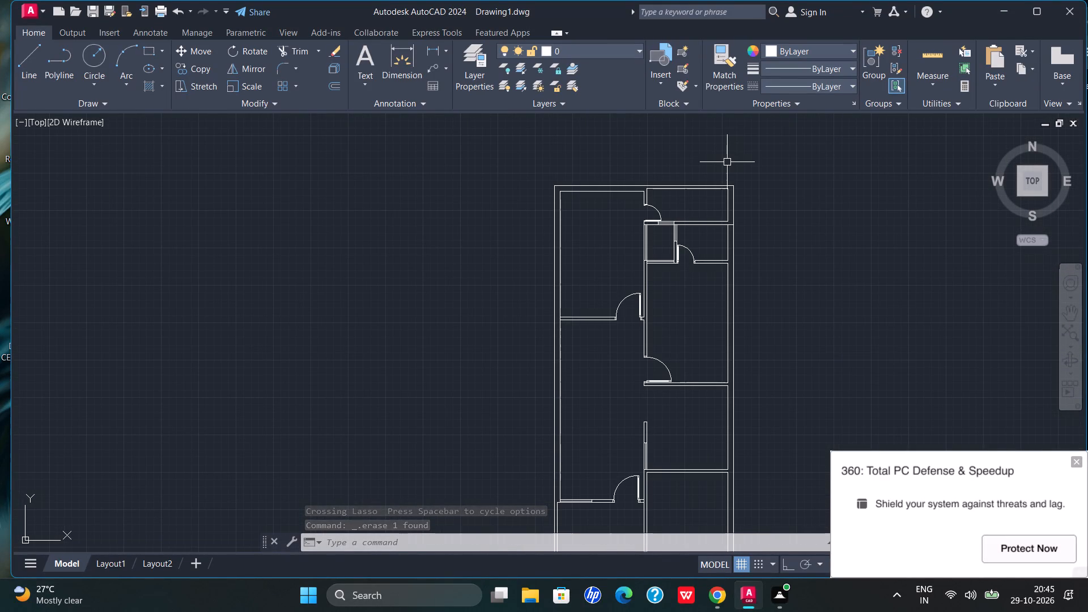
key("ctrl+2")
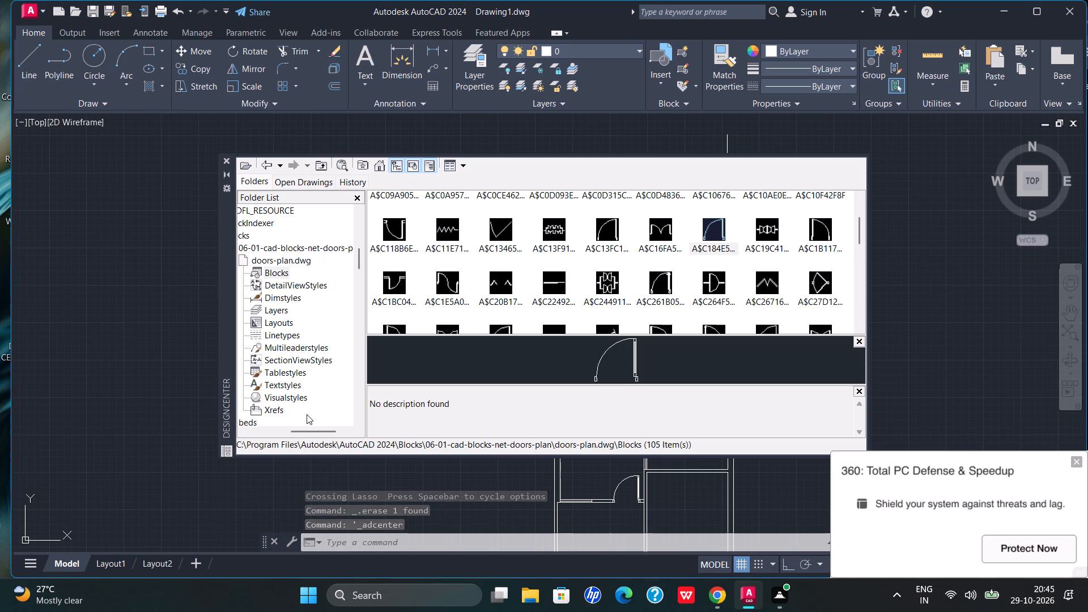
left_click(267, 432)
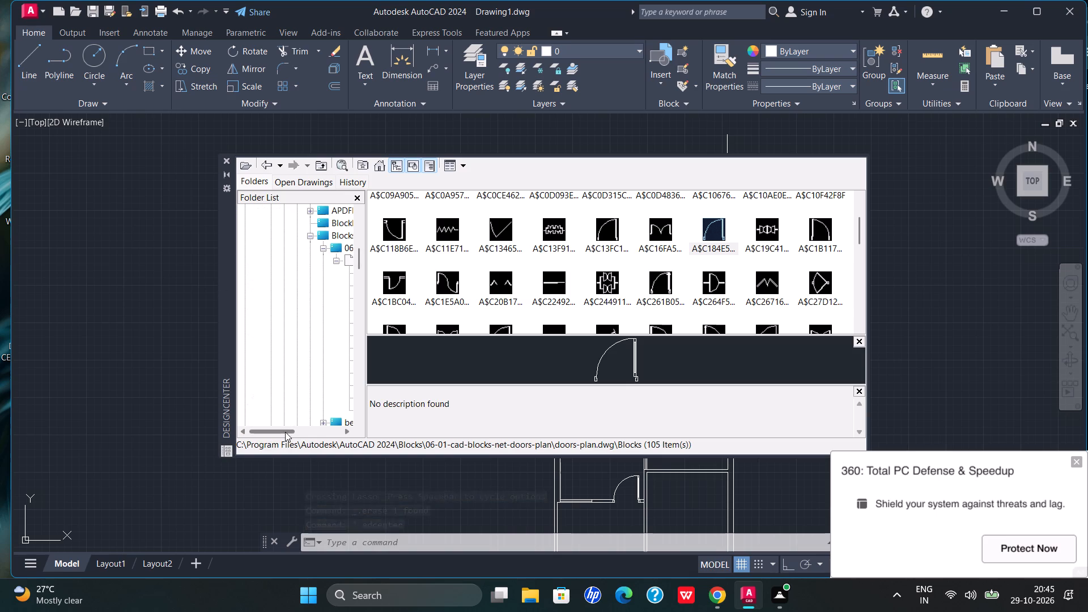
left_click_drag(285, 432, 294, 432)
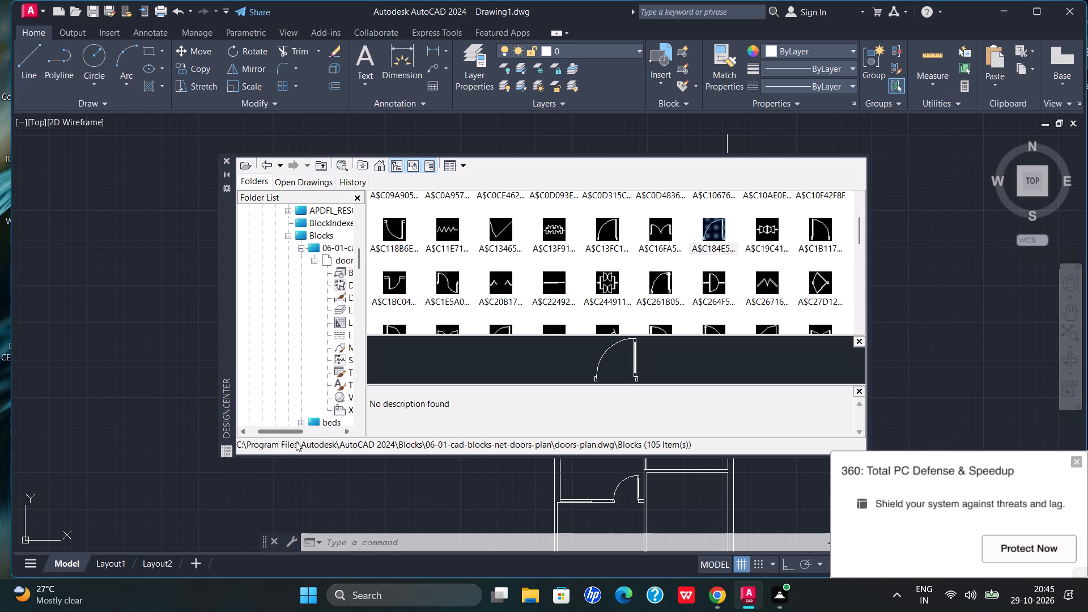
left_click_drag(291, 431, 299, 431)
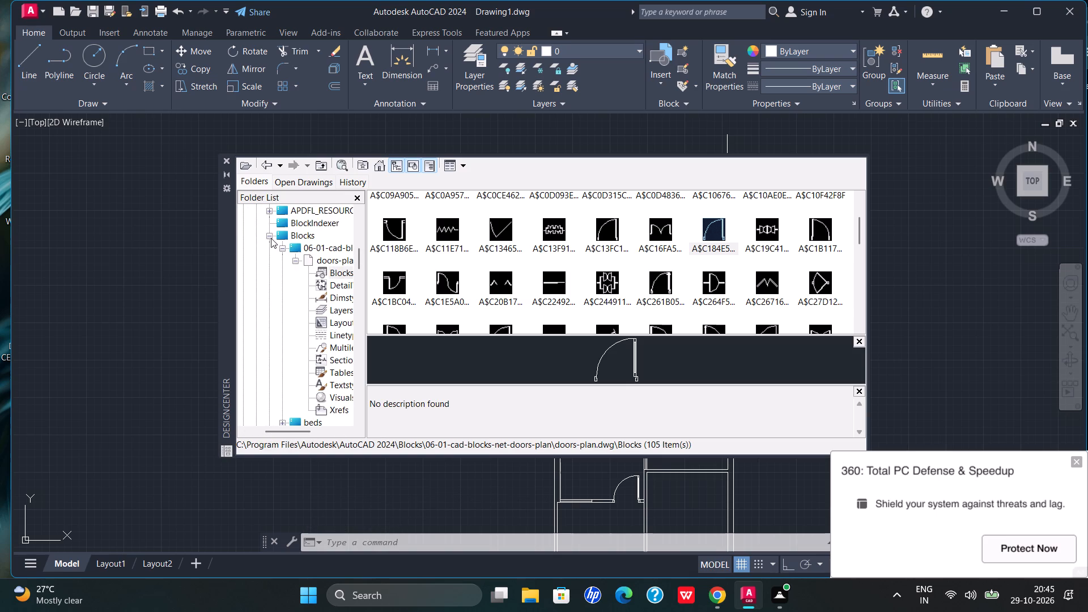
left_click(270, 237)
double_click(451, 210)
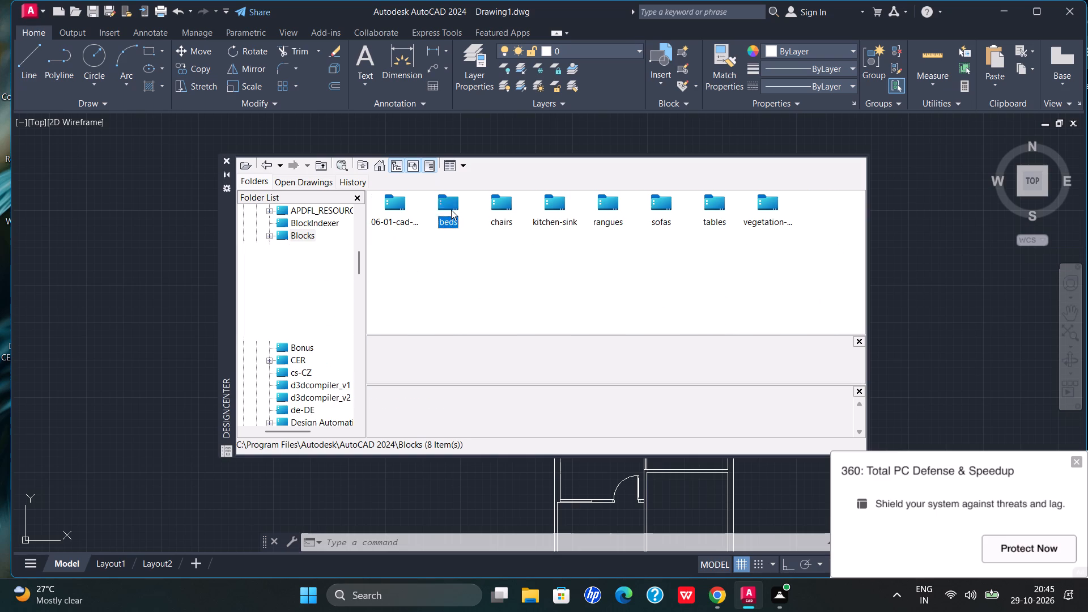
double_click(388, 204)
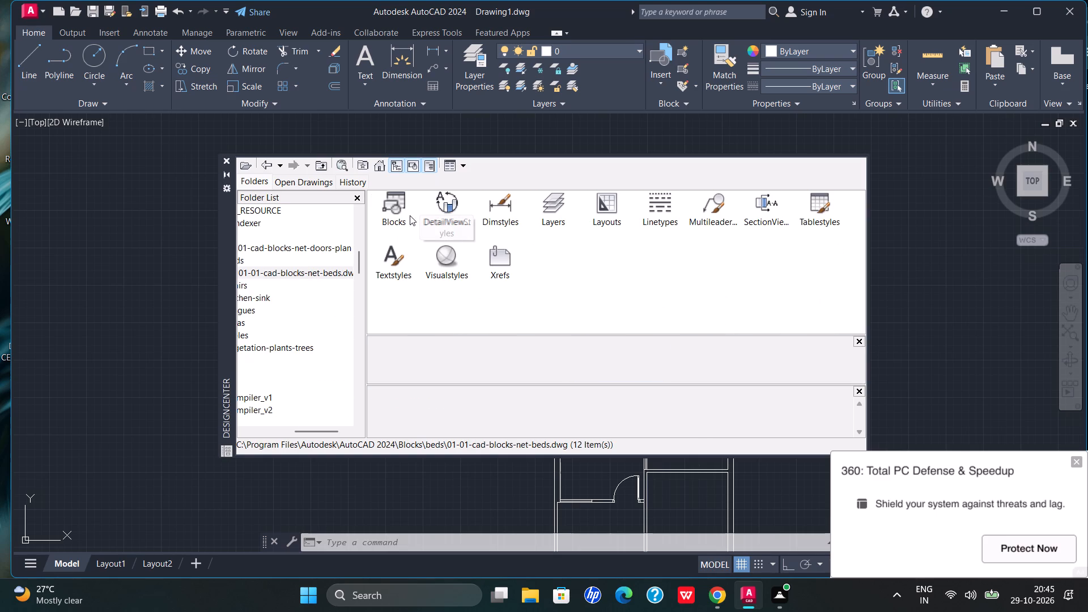
double_click(397, 212)
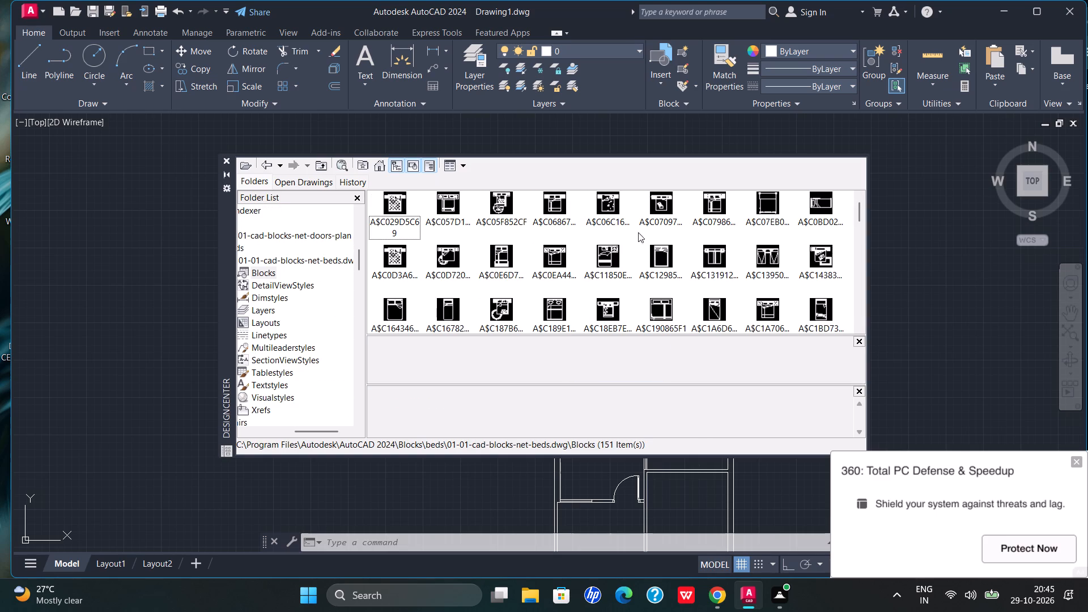
Examine previews of the bed blocks in the beds drawing to find a suitable bed for the floor plan.
left_click(603, 260)
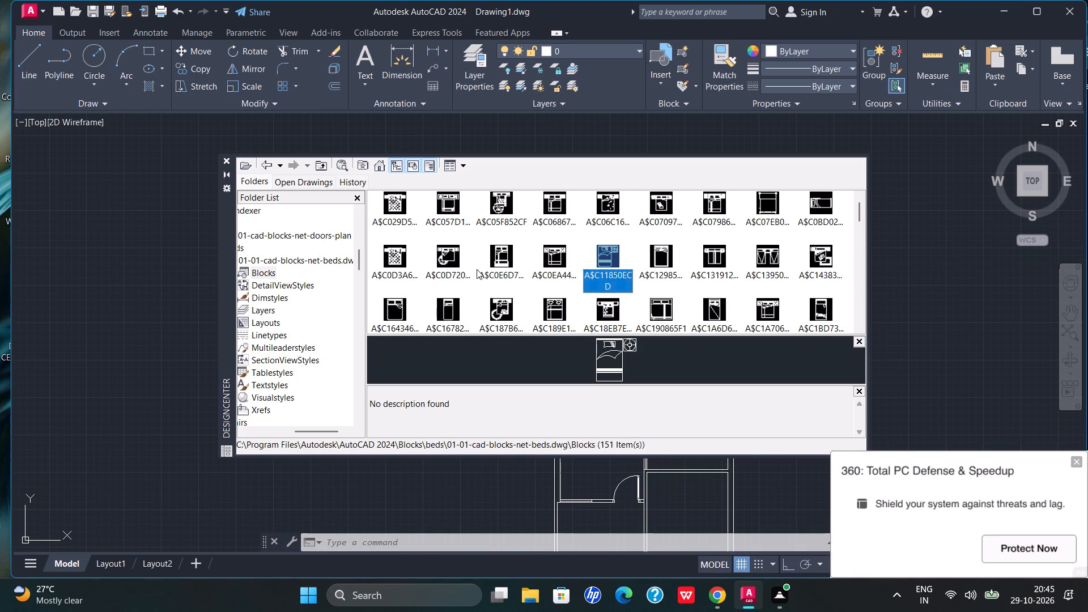
left_click(655, 194)
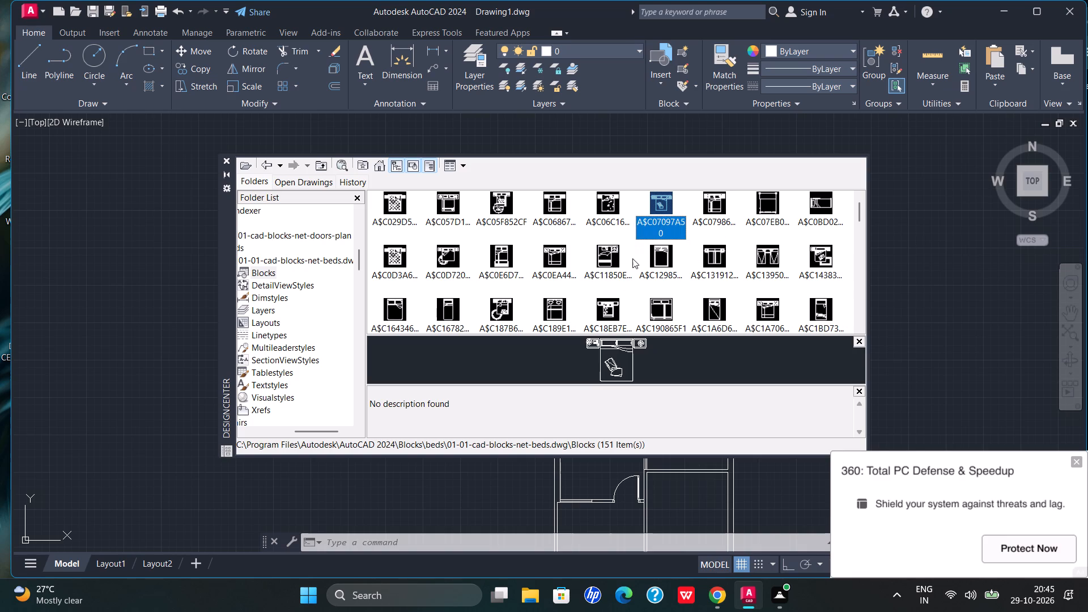
left_click(454, 202)
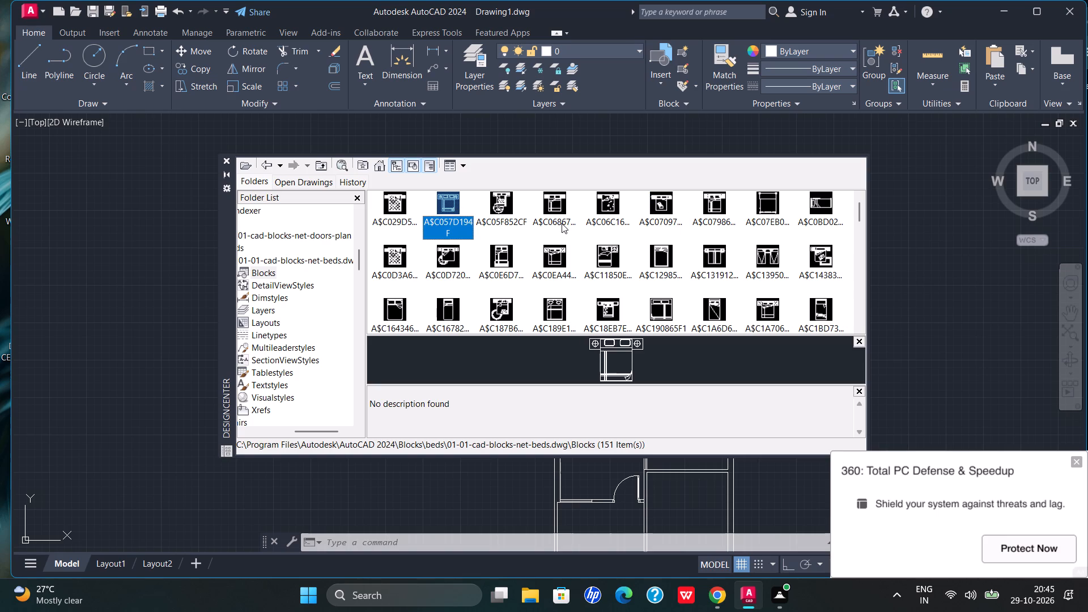
left_click(548, 205)
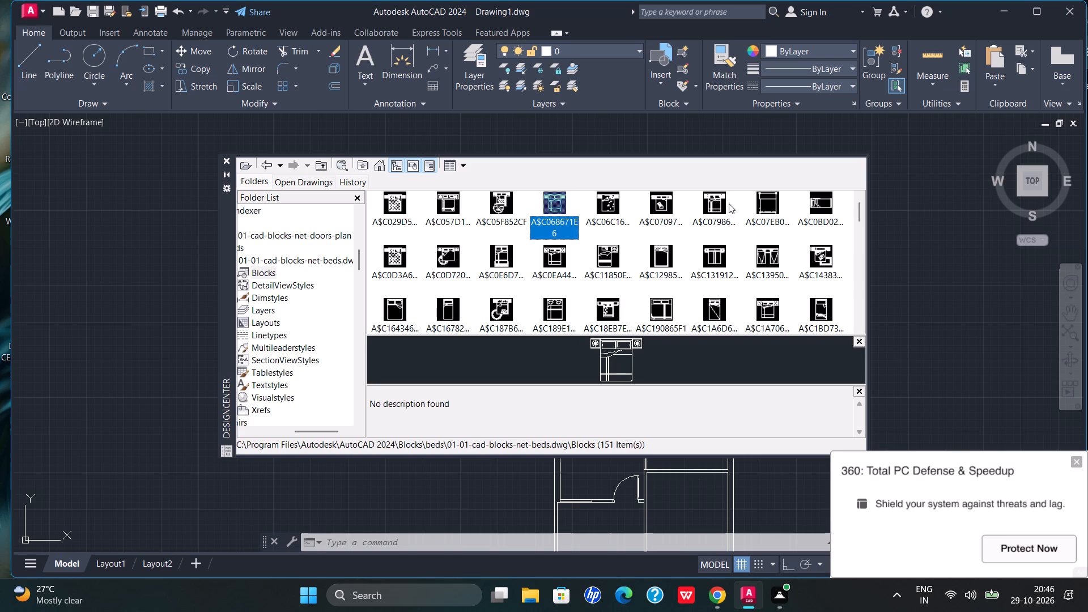
left_click(705, 205)
left_click(820, 206)
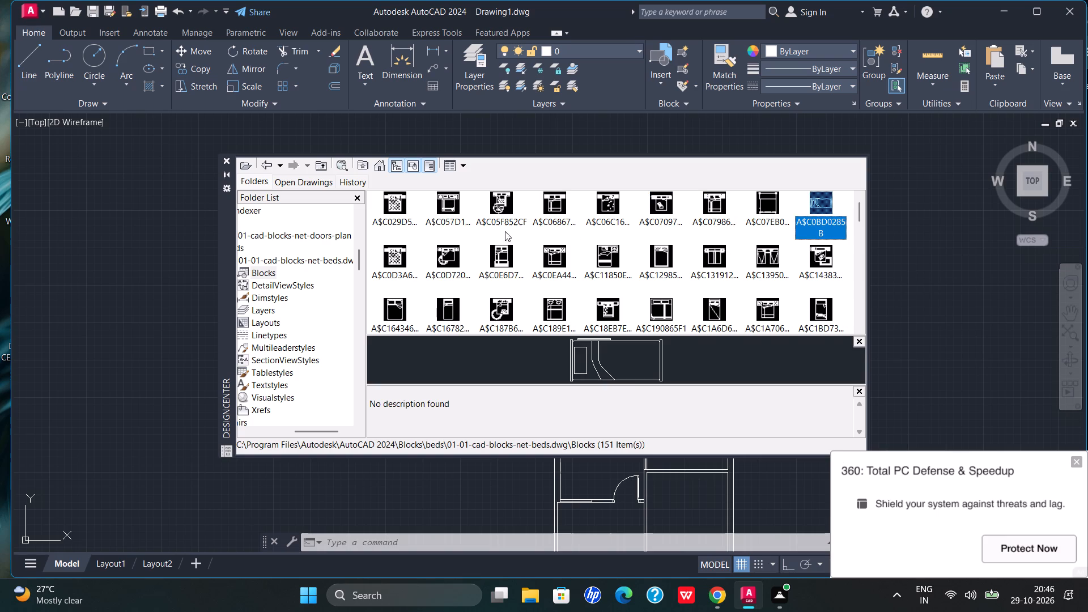
left_click(402, 262)
left_click(443, 262)
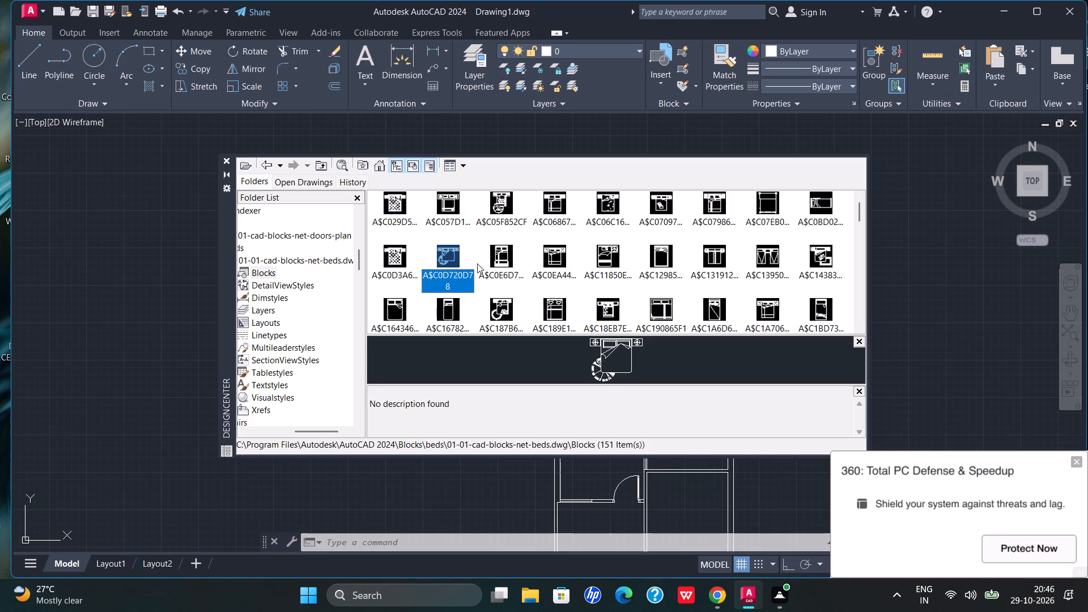
left_click(500, 260)
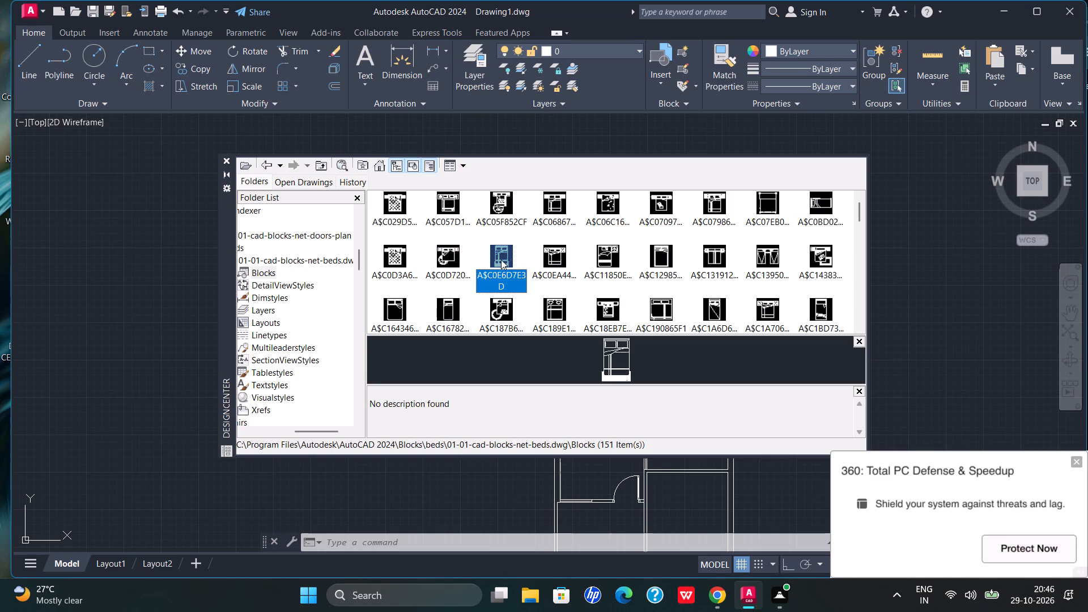
left_click(552, 269)
left_click(605, 266)
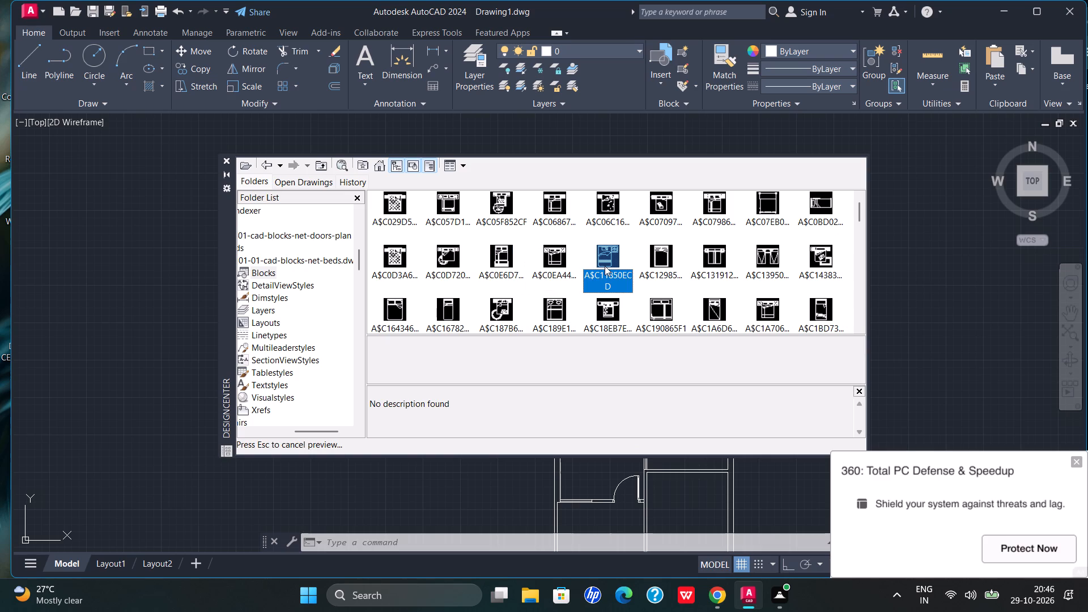
left_click(653, 262)
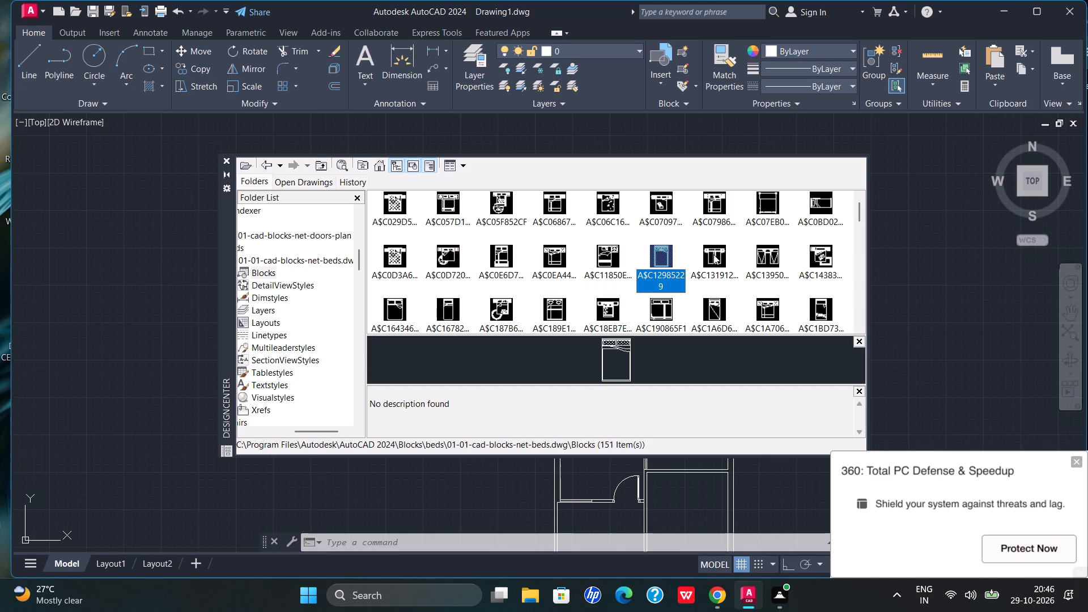
left_click(713, 254)
scroll(796, 253, "down", 1)
left_click(377, 296)
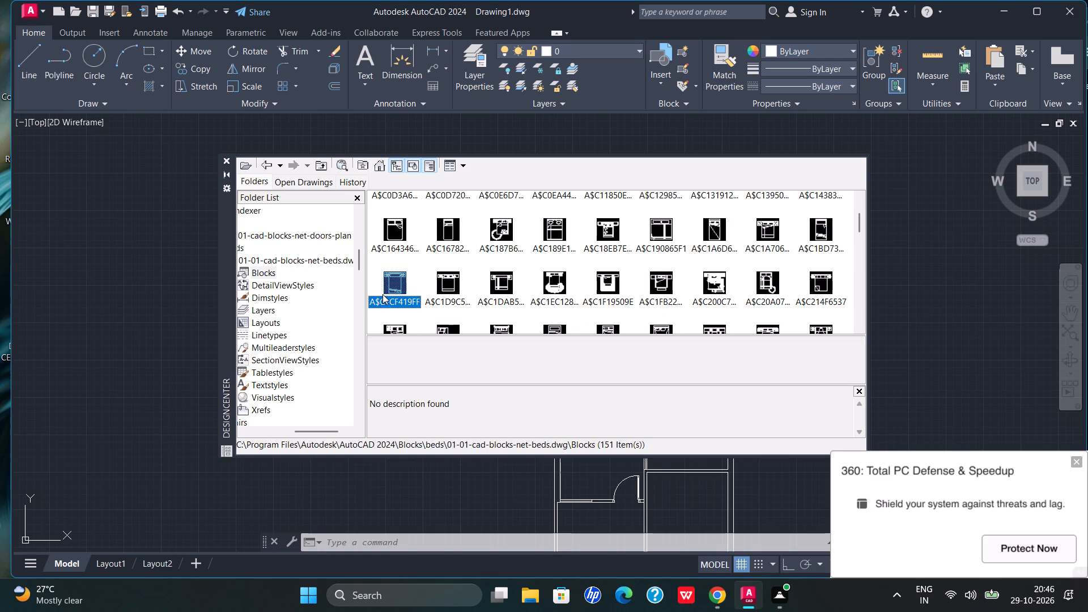
left_click(465, 273)
left_click(509, 284)
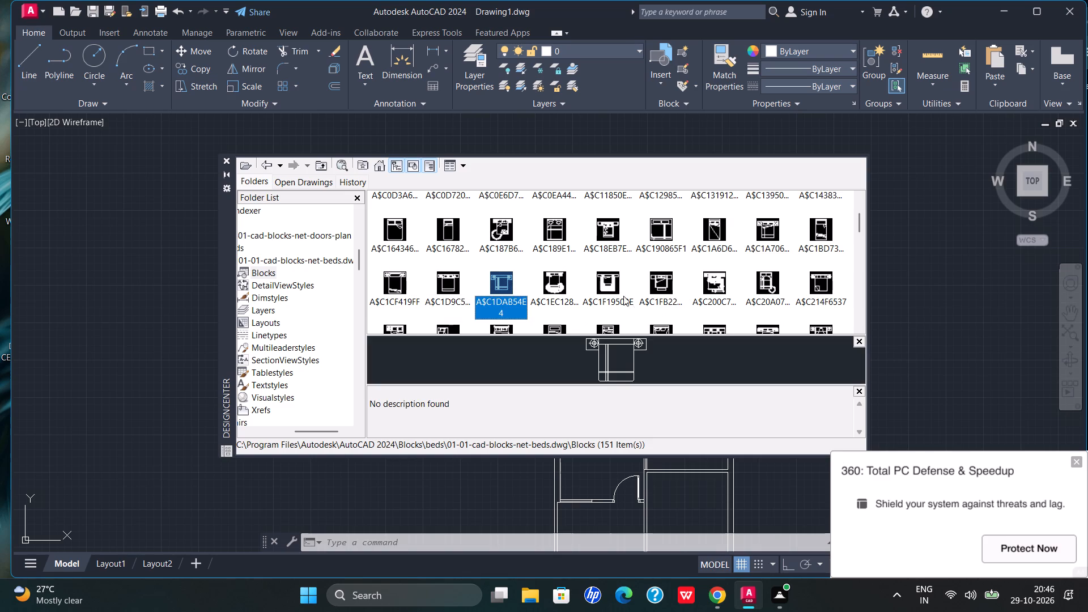
left_click(614, 288)
left_click(547, 293)
left_click(668, 290)
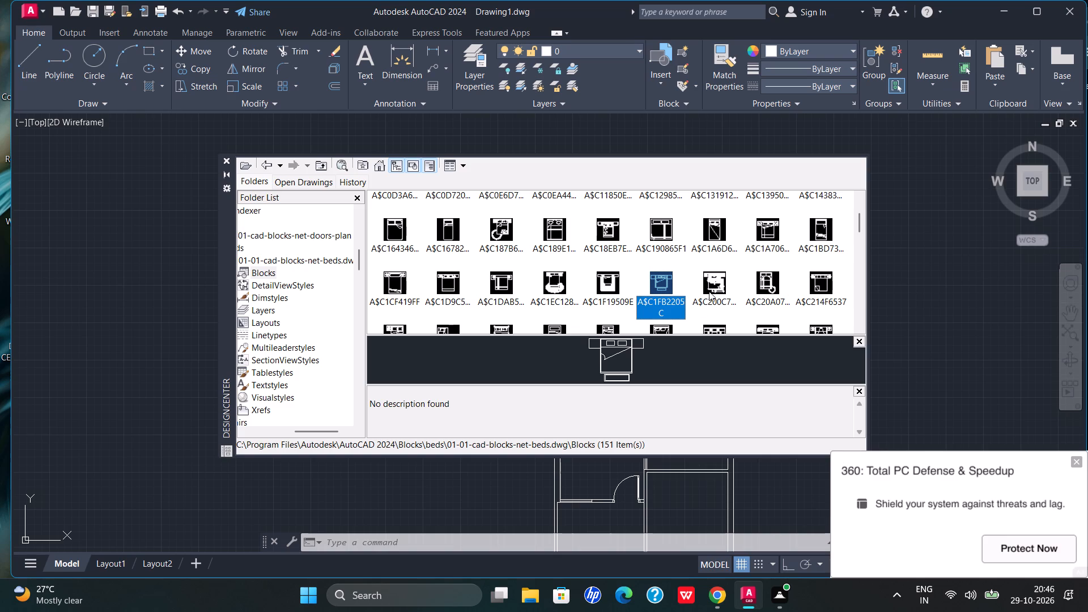
left_click(760, 288)
left_click(819, 290)
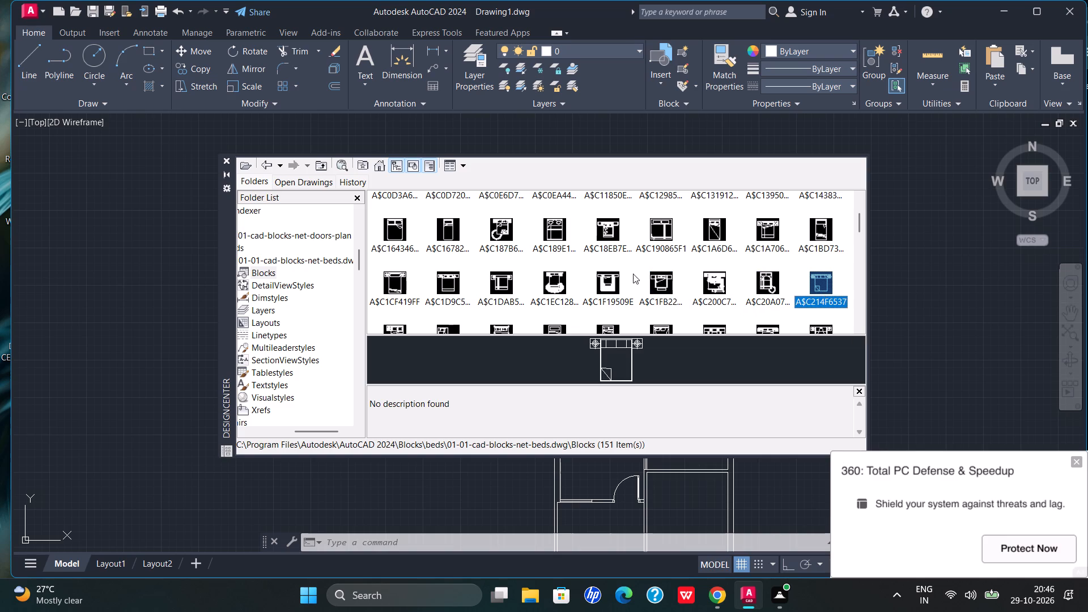
scroll(632, 274, "down", 1)
left_click(405, 314)
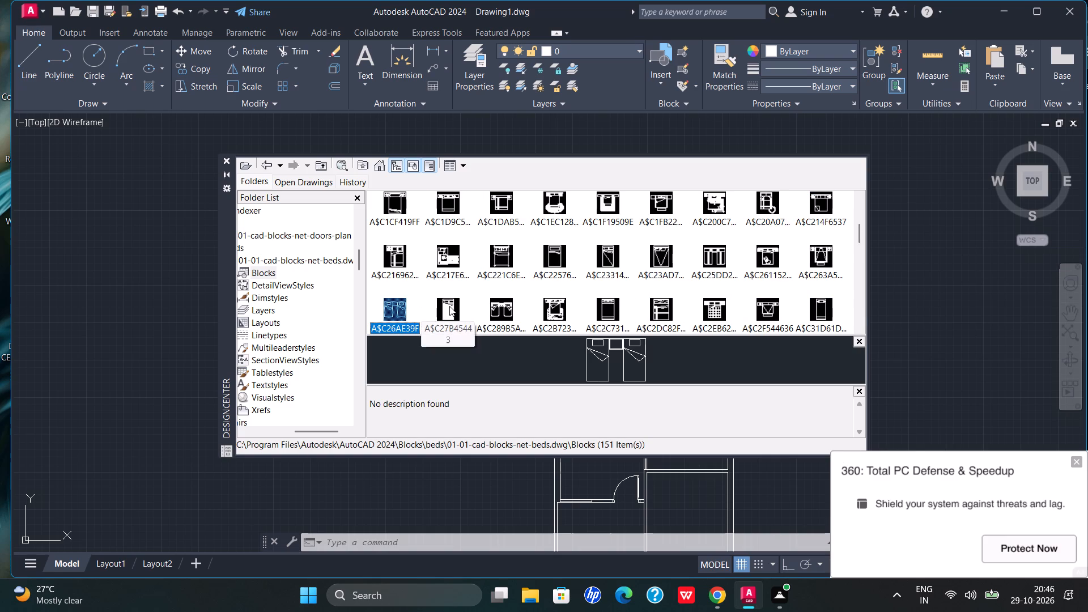
left_click(449, 306)
left_click(493, 308)
left_click(543, 307)
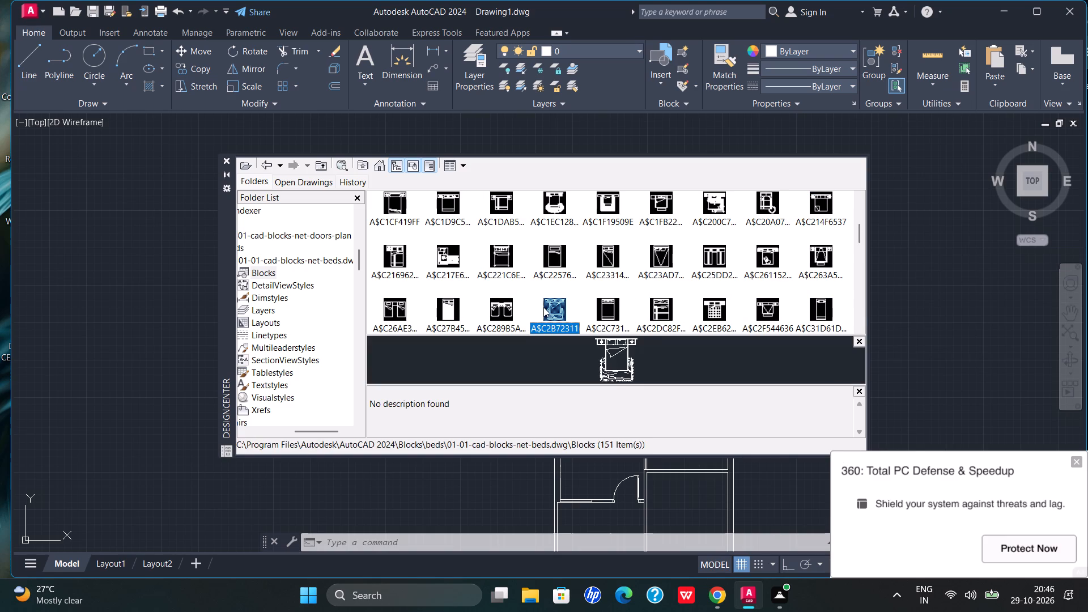
left_click(505, 314)
left_click(554, 312)
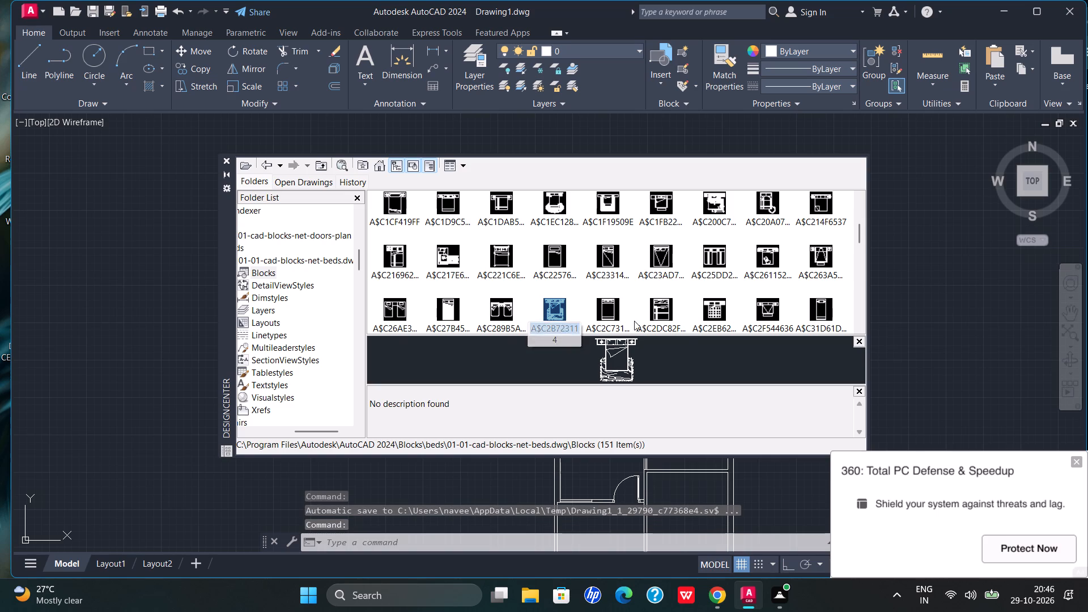
scroll(658, 309, "down", 1)
left_click(776, 229)
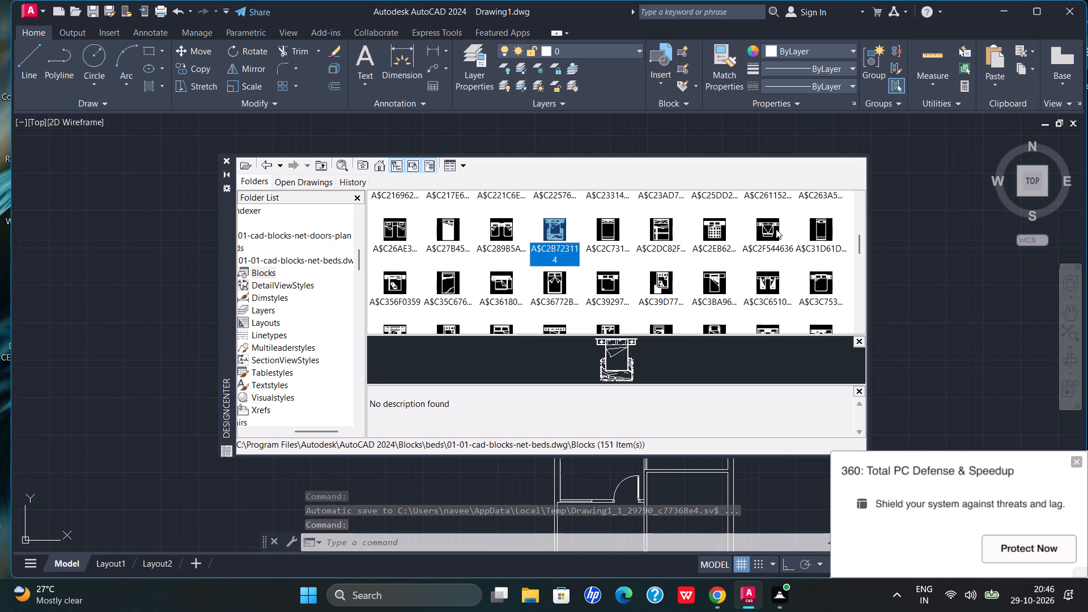
left_click(713, 288)
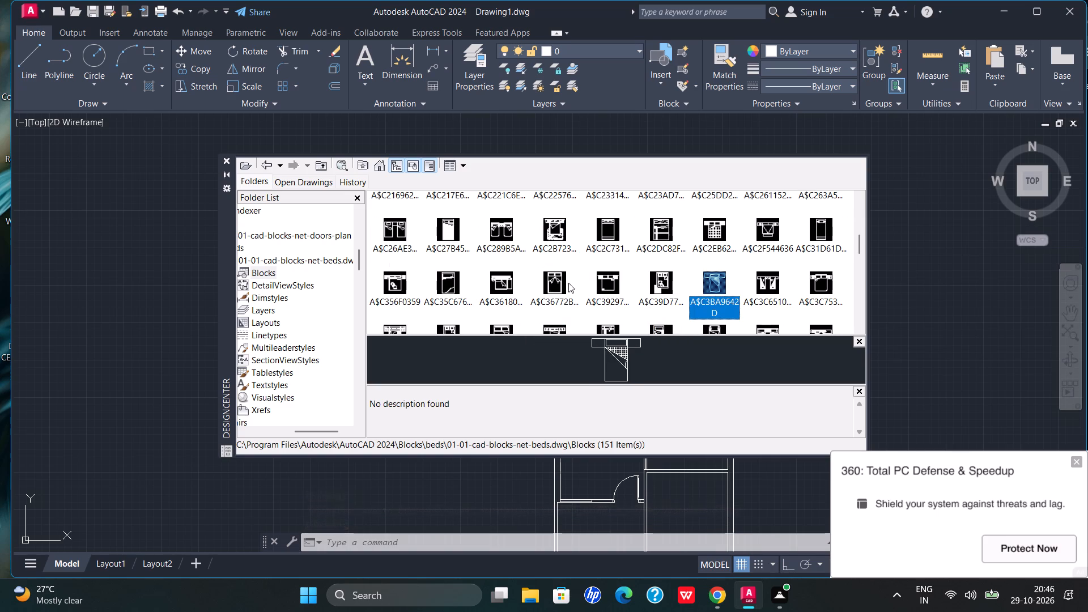
left_click(564, 283)
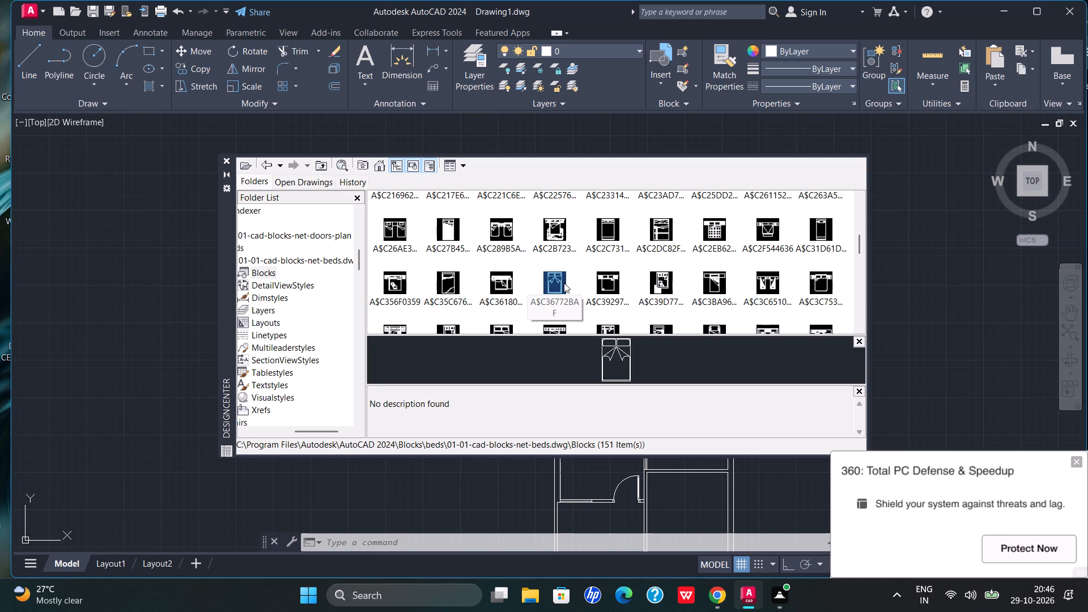
left_click(615, 275)
left_click(718, 283)
left_click(763, 291)
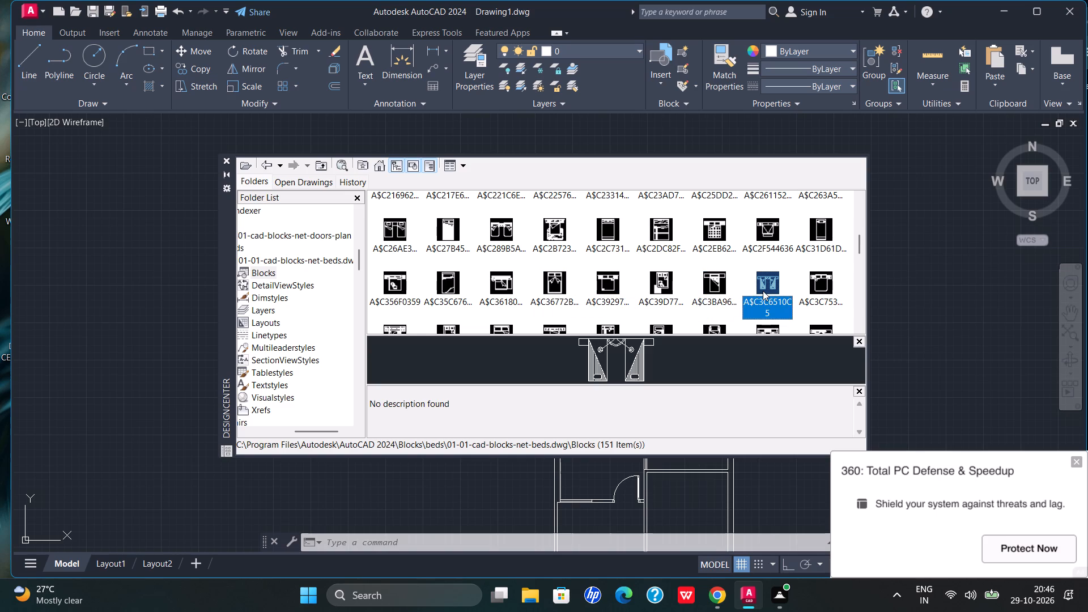
scroll(763, 291, "down", 1)
left_click(814, 273)
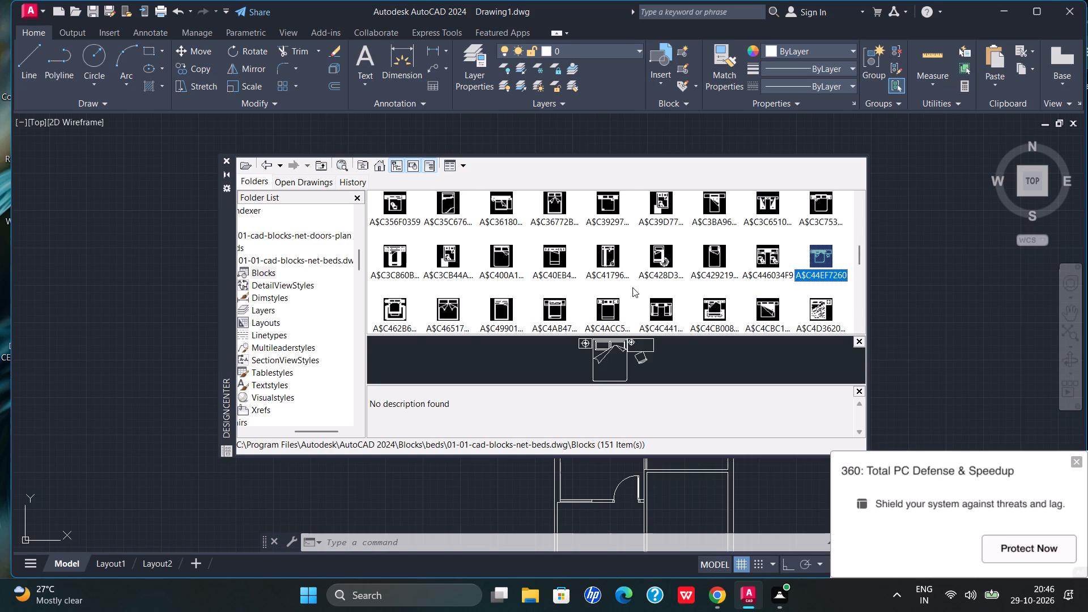
scroll(632, 287, "down", 3)
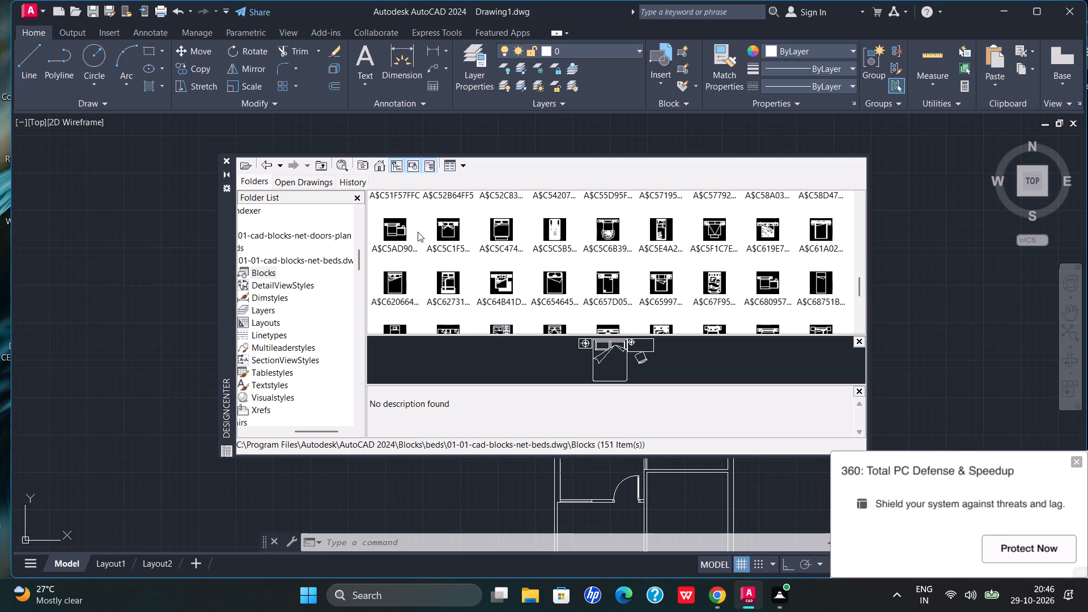
left_click(452, 232)
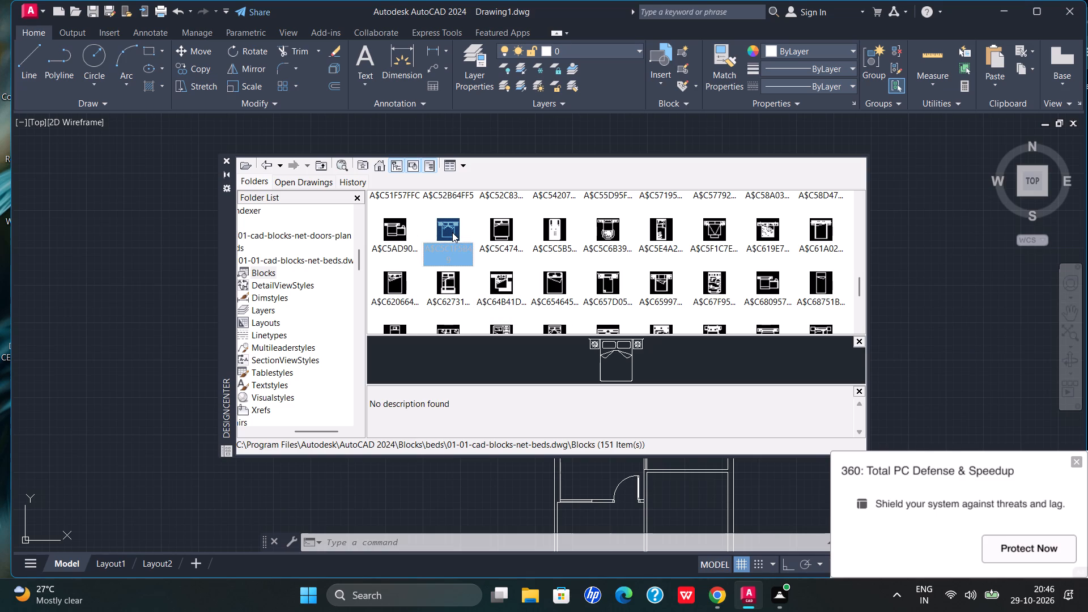
left_click(545, 284)
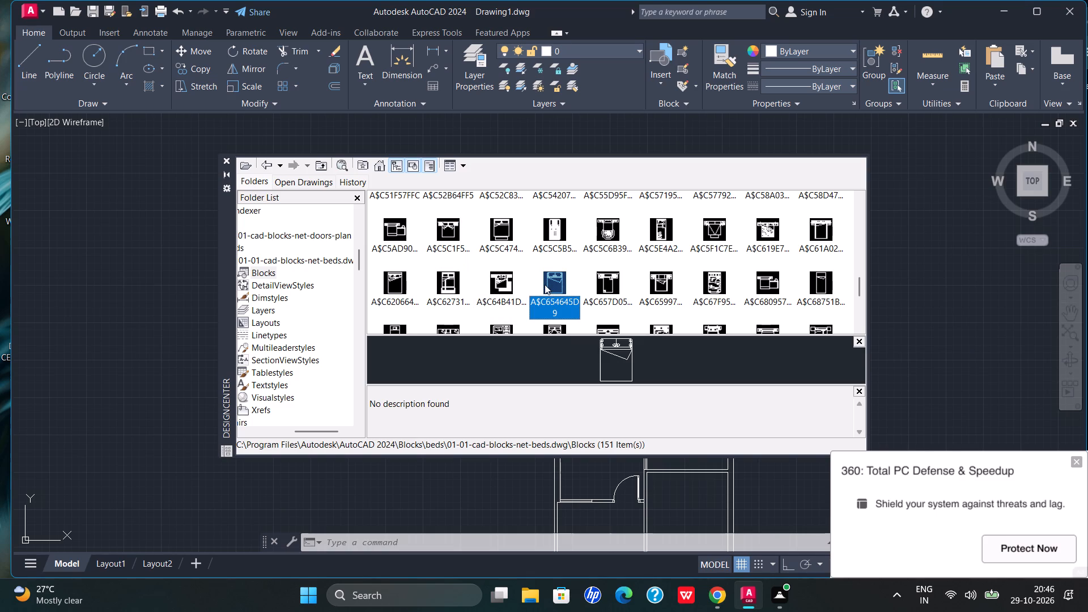
left_click(601, 287)
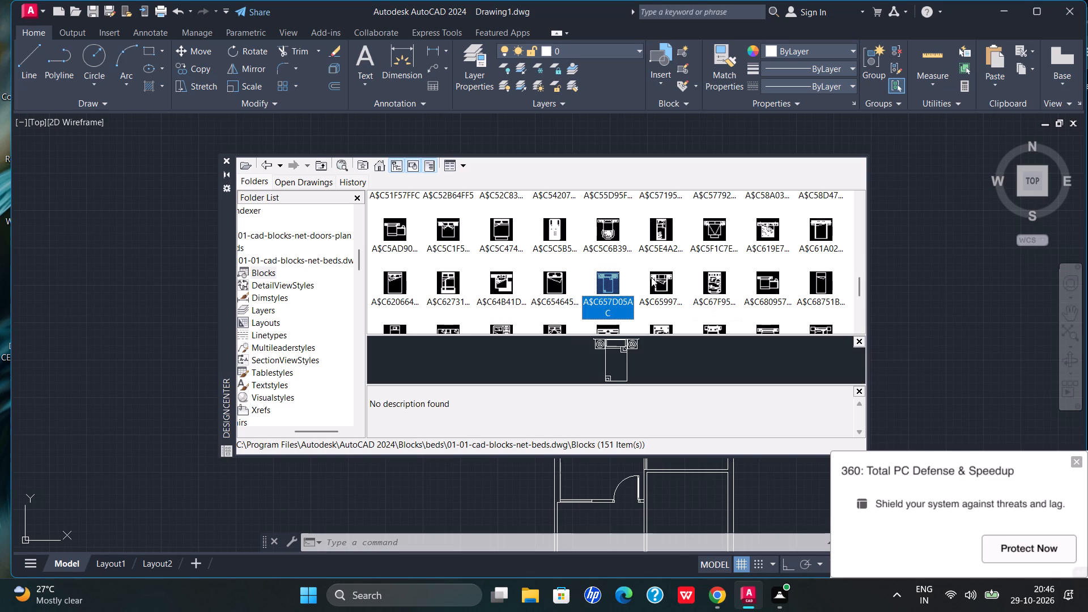
Examine previews of the remaining bed blocks in the beds drawing, including the last ones such as CAMMAT, to compare suitable beds.
left_click(651, 277)
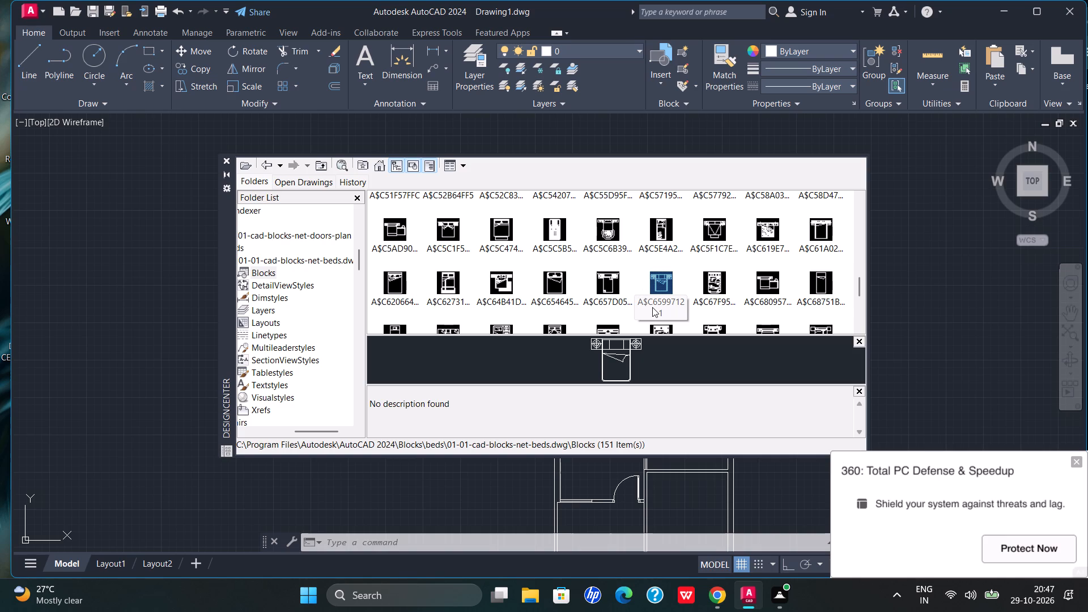
scroll(652, 307, "down", 2)
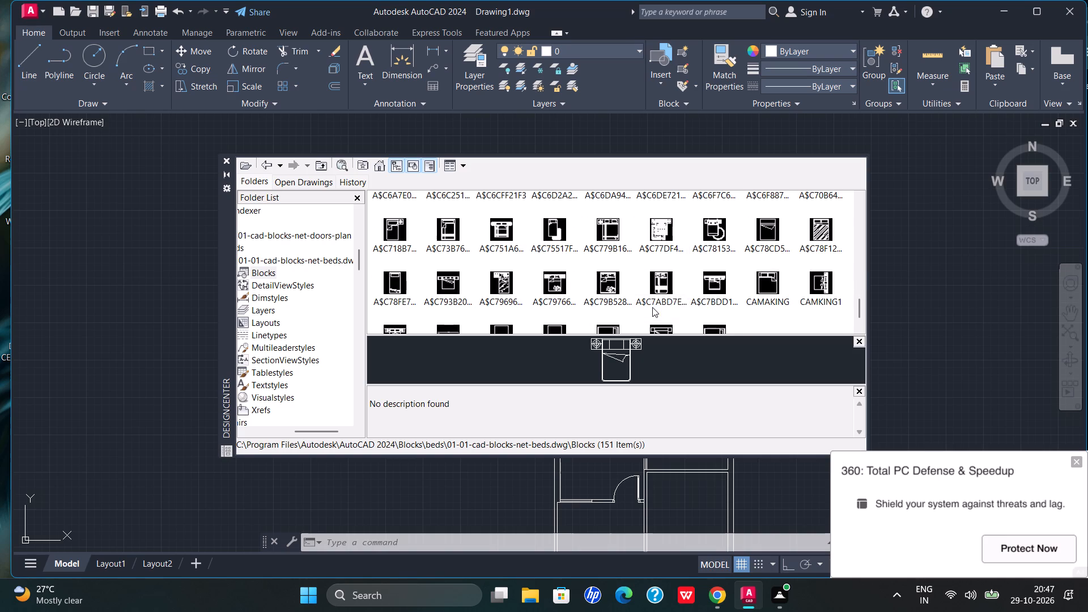
left_click(445, 287)
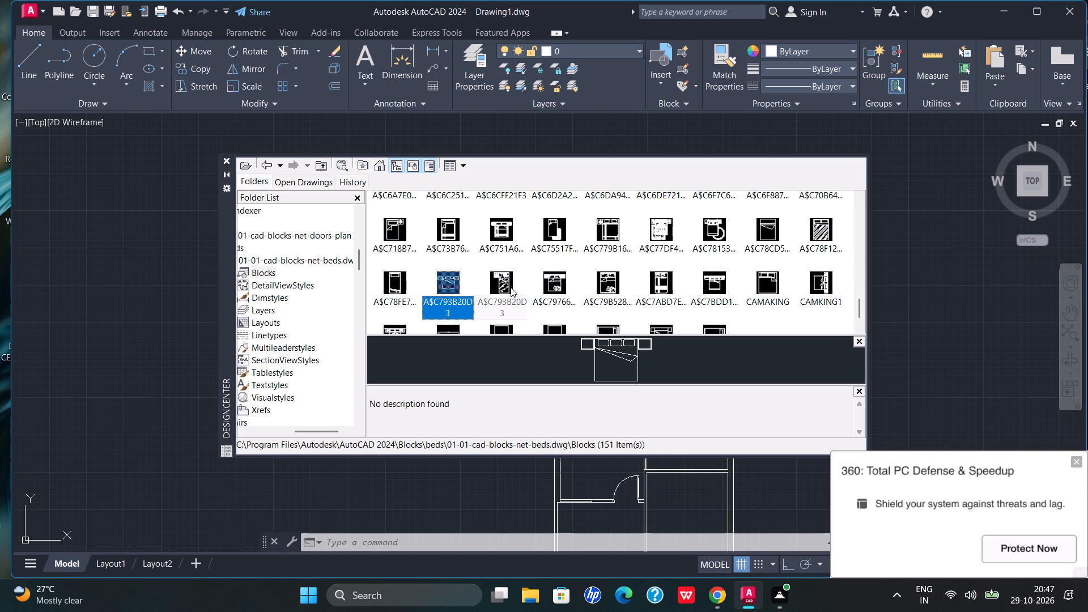
left_click(547, 286)
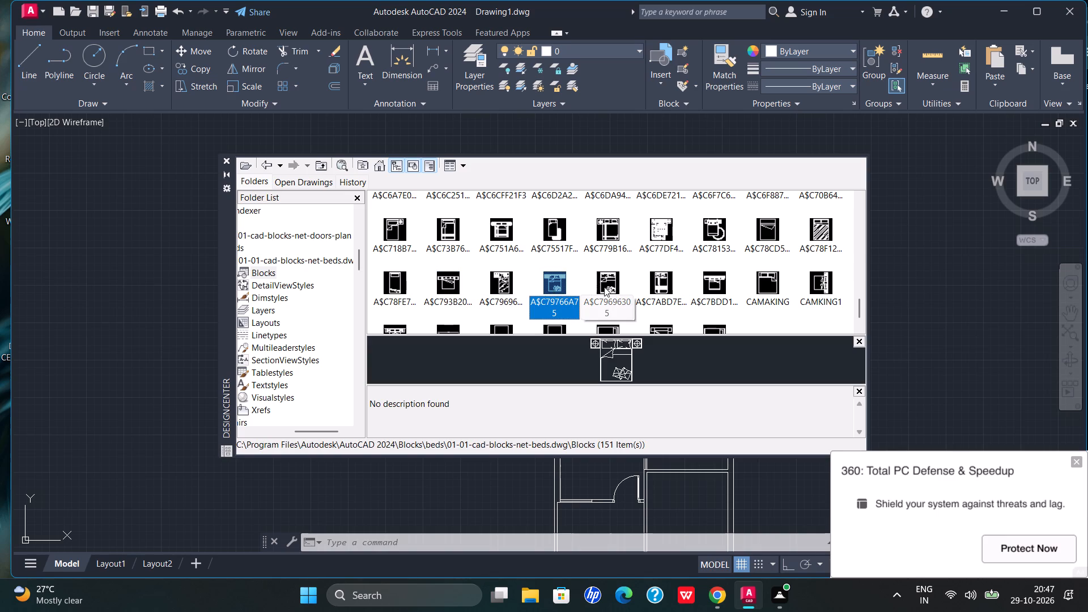
left_click(604, 287)
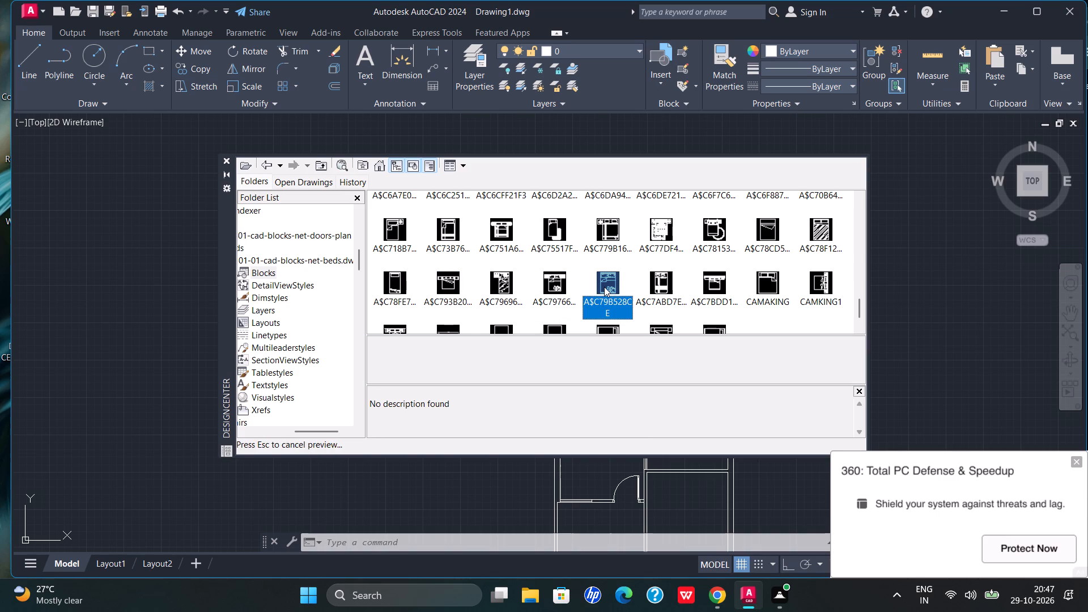
left_click(510, 291)
left_click(552, 284)
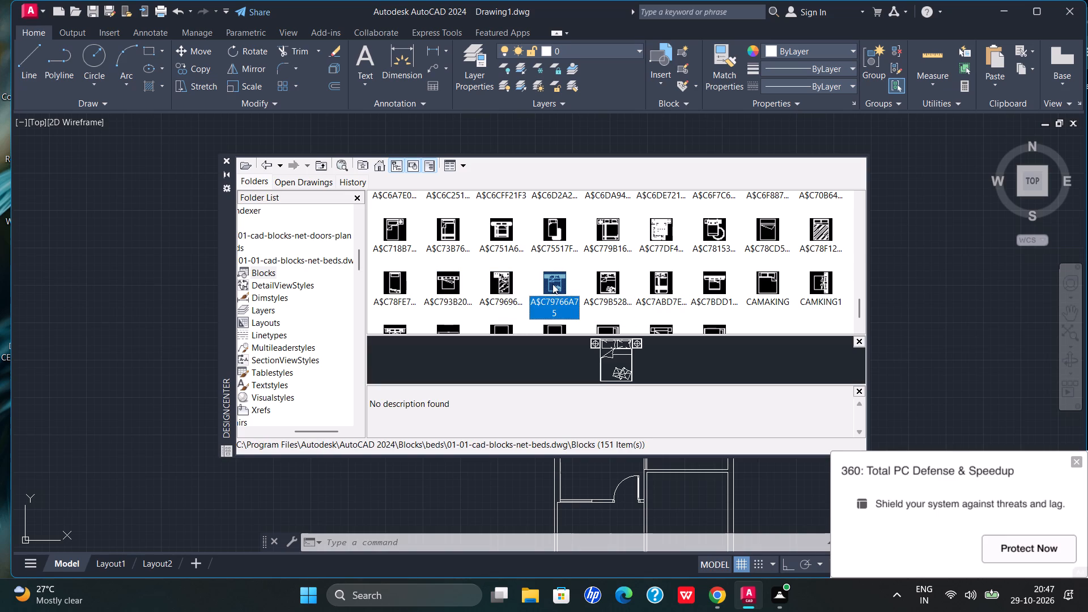
scroll(566, 301, "down", 2)
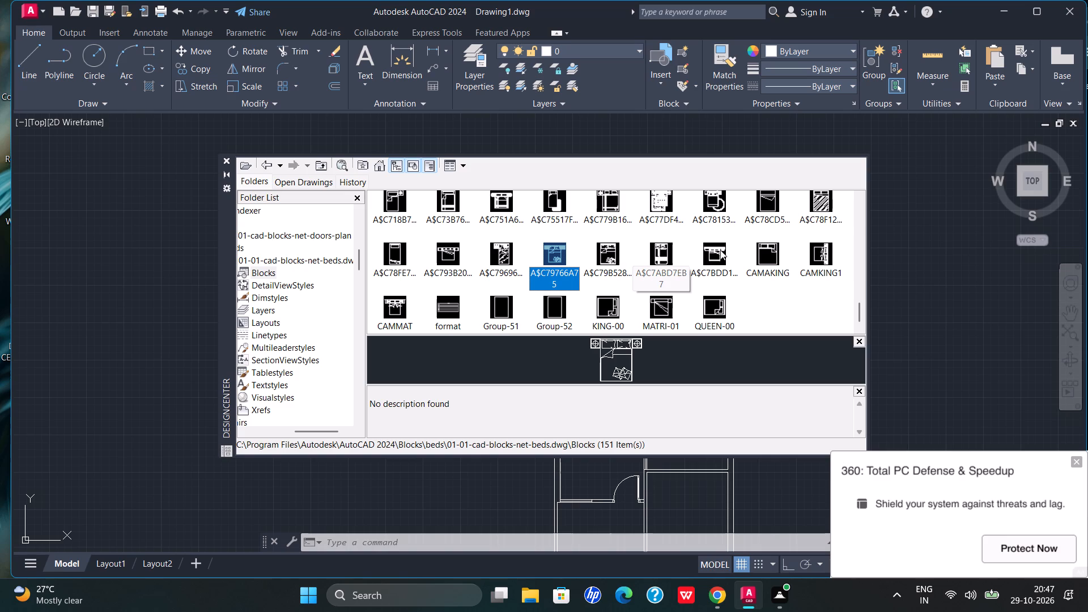
left_click(714, 256)
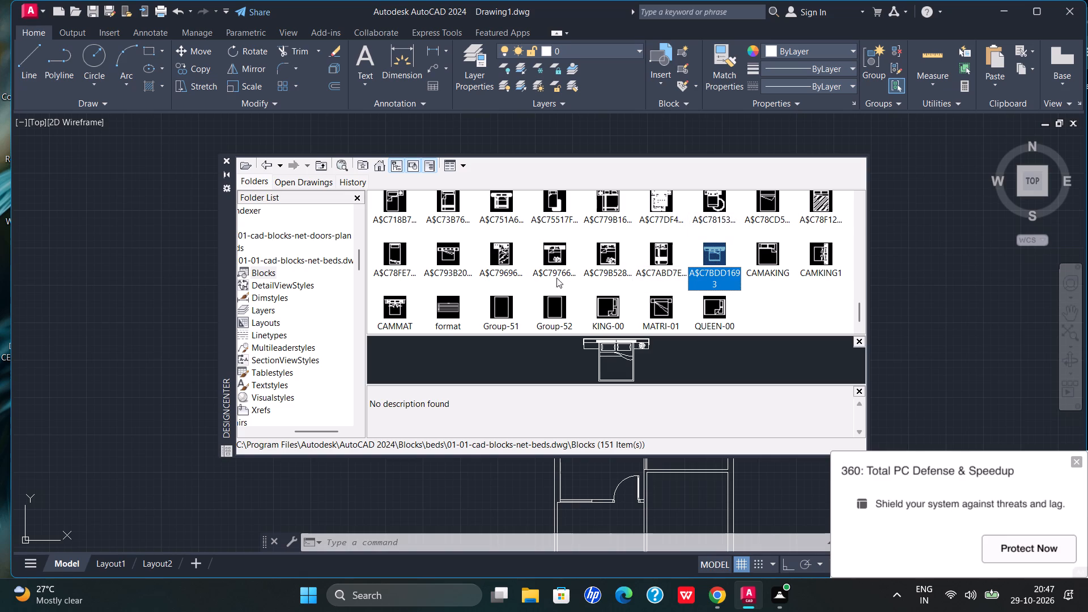
left_click(548, 265)
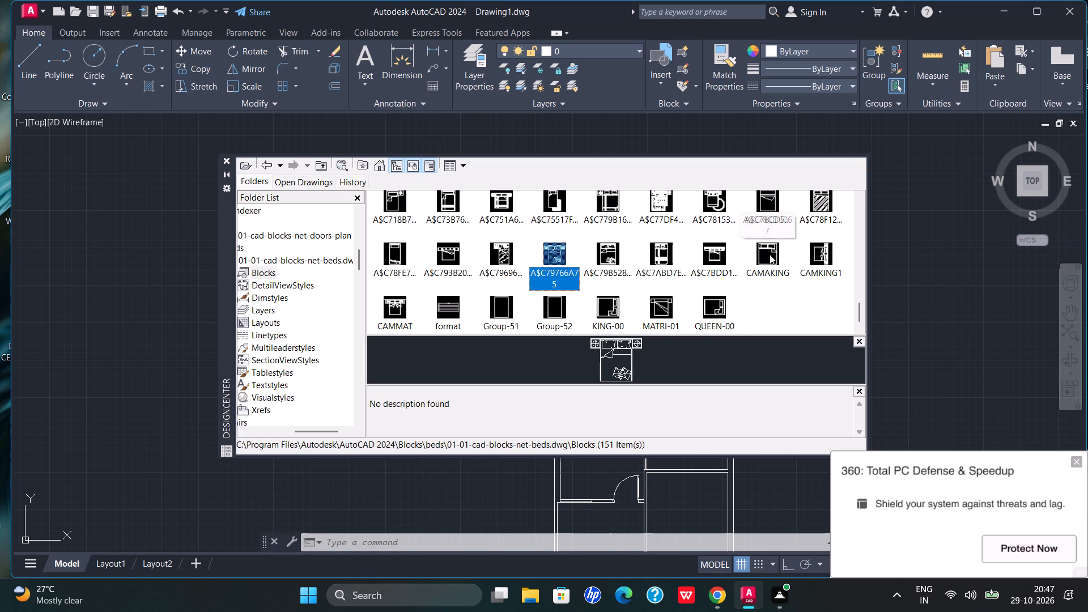
scroll(656, 284, "down", 2)
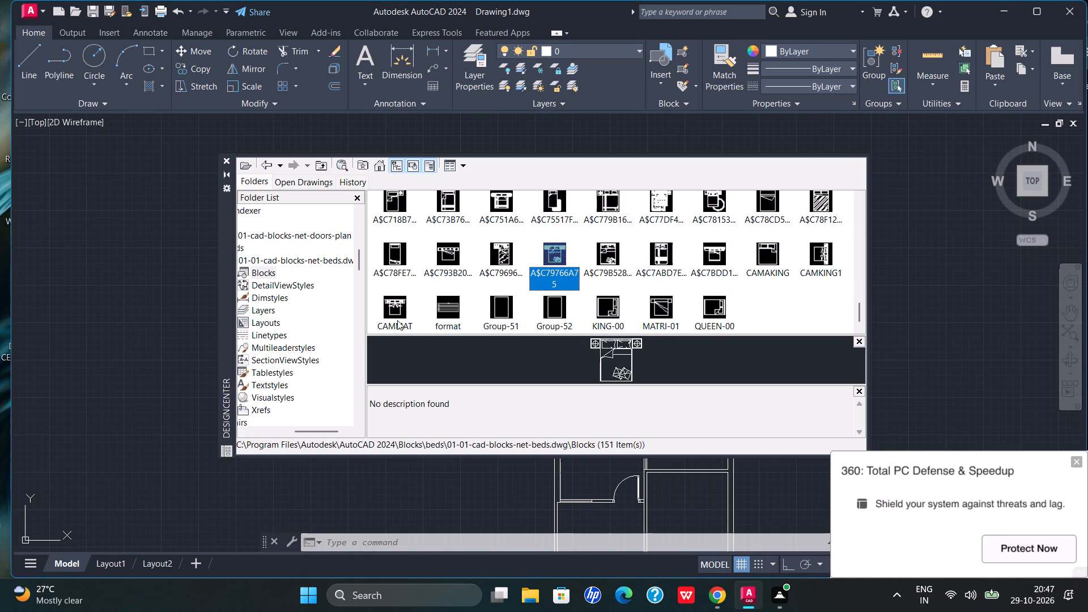
left_click(397, 320)
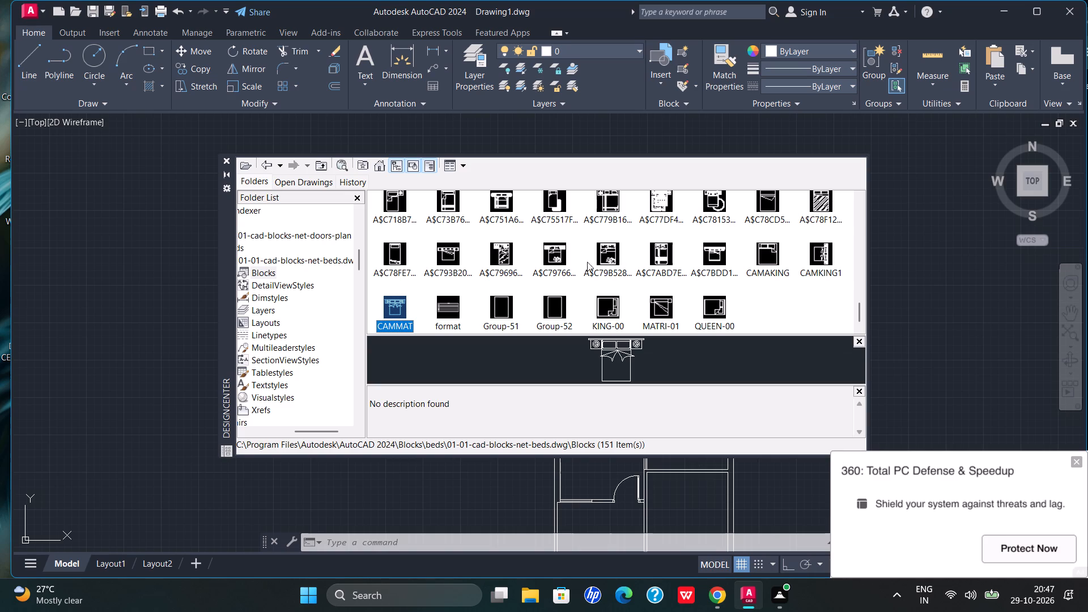
Insert bed block A$C79766A75 at scale 1 and rotation 0 in the empty area beside the floor plan, and close DesignCenter.
left_click(560, 260)
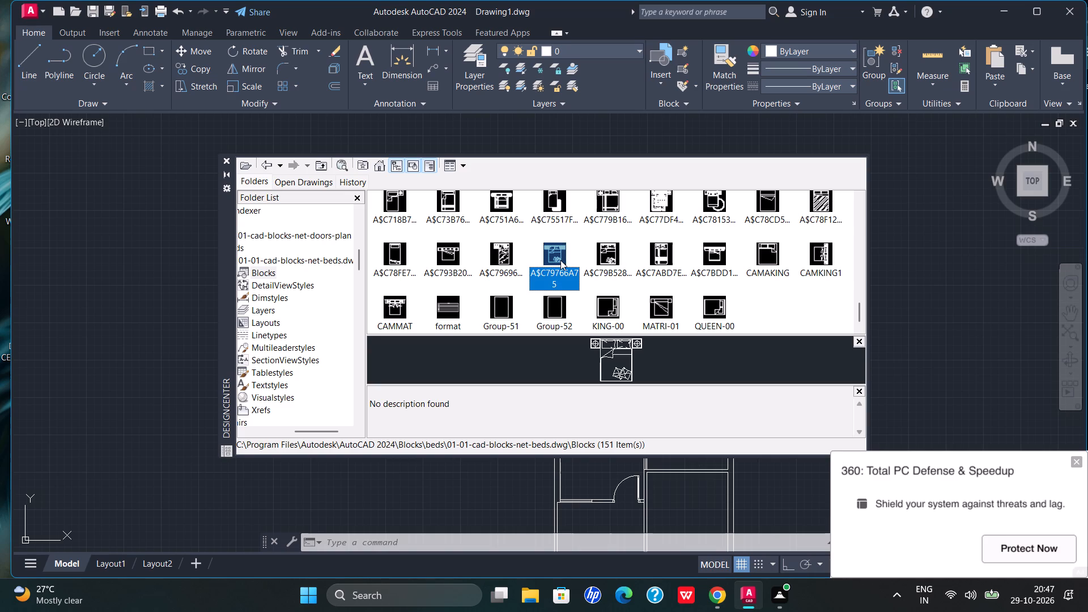
double_click(560, 260)
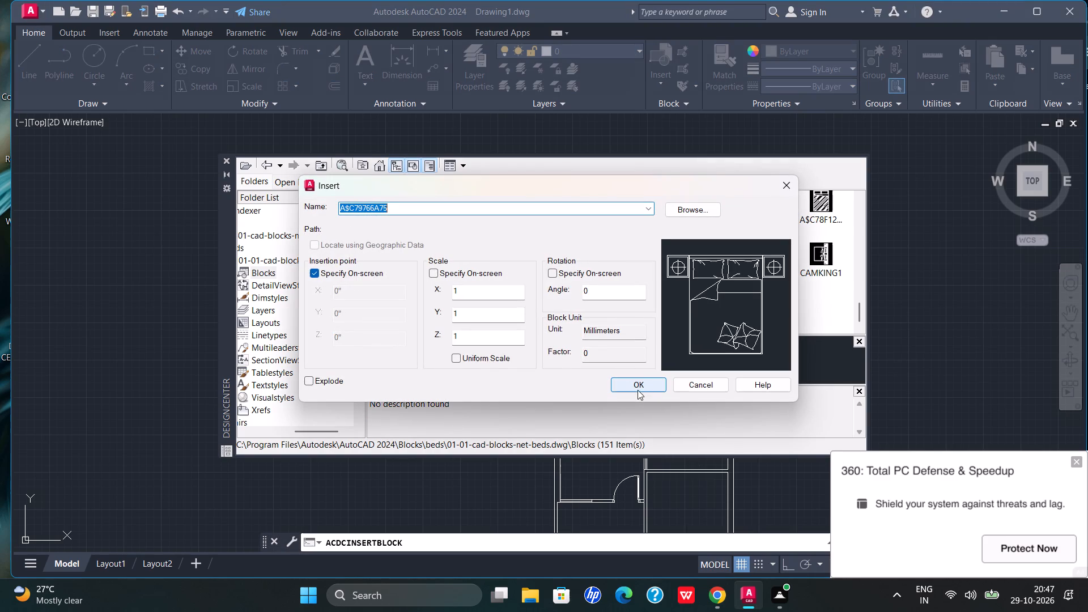
left_click(637, 386)
left_click(149, 342)
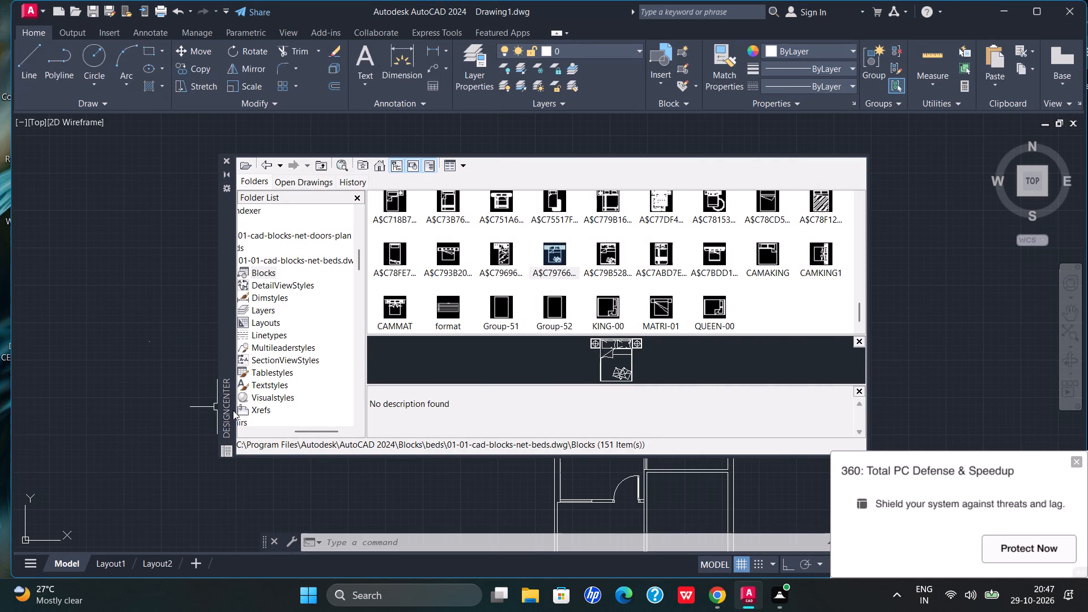
left_click(226, 162)
Scale up the tiny inserted bed block freehand from a base point on it, using a factor of about 931'-8".
scroll(93, 344, "up", 3)
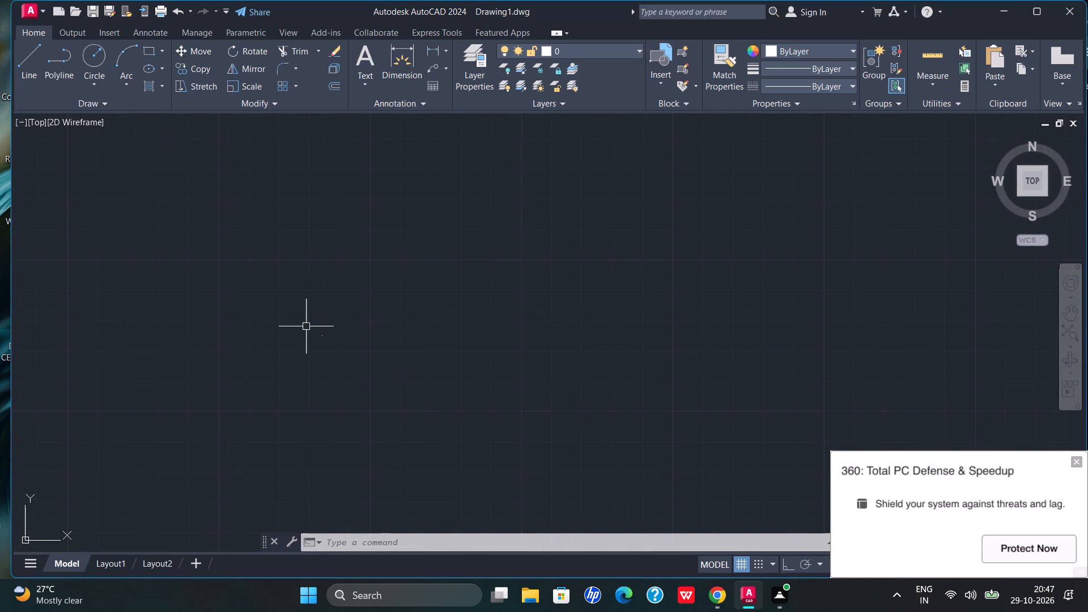
left_click_drag(362, 314, 322, 382)
left_click(253, 84)
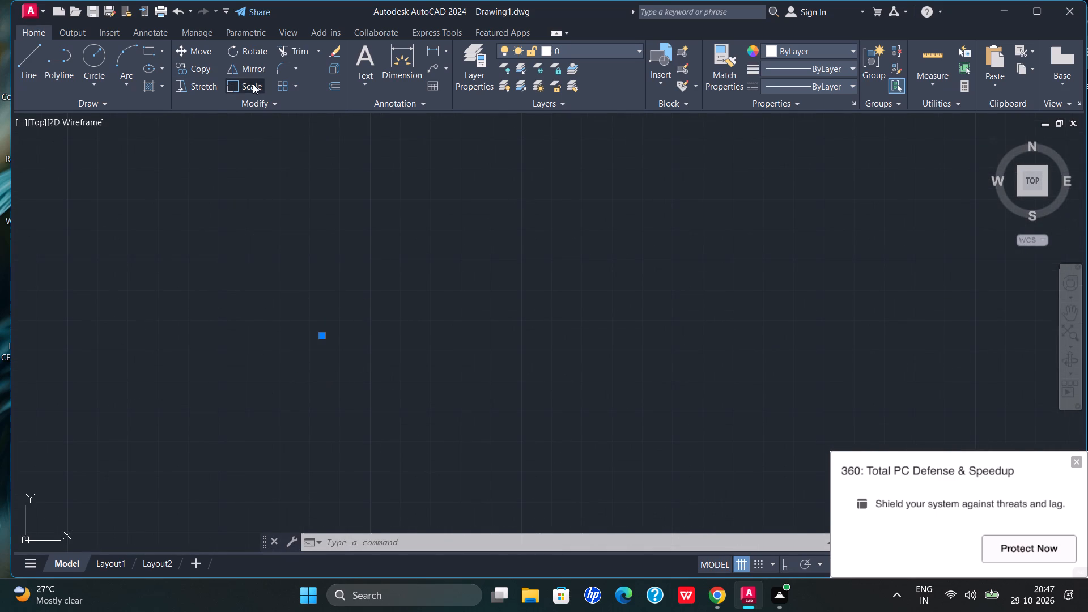
left_click(326, 336)
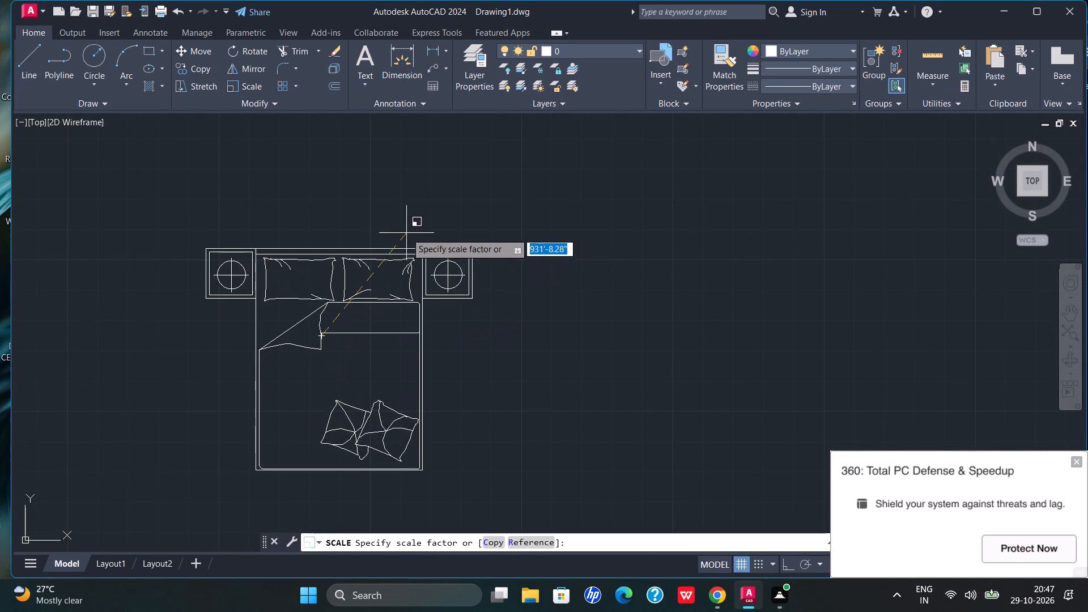
left_click(406, 233)
Scale the bed block up again to about 1.5 times its size, using its right-hand nightstand as base point.
scroll(406, 232, "down", 3)
scroll(331, 353, "down", 2)
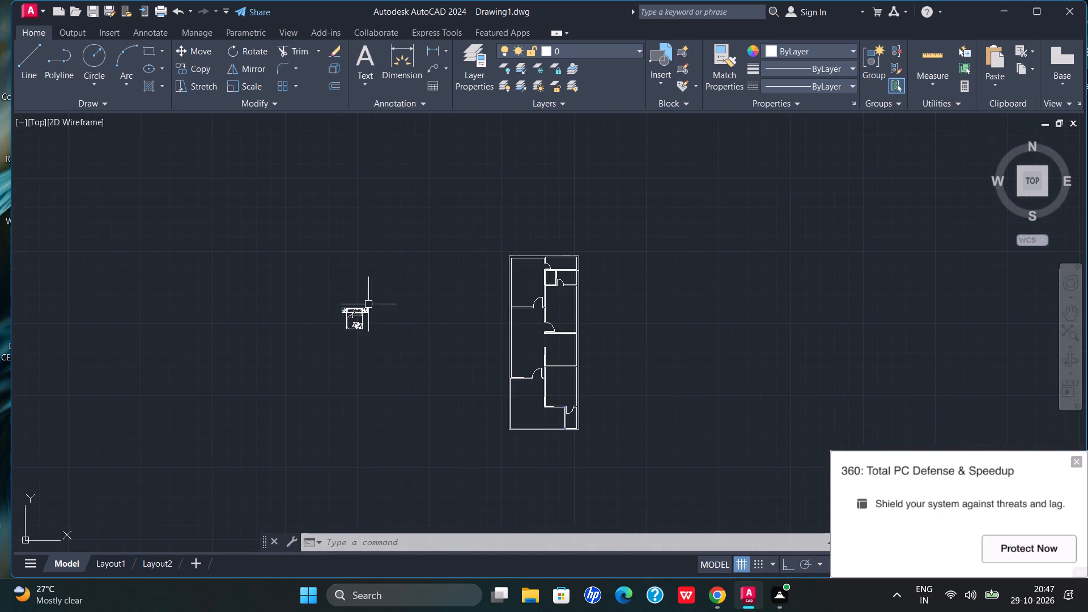
scroll(372, 296, "up", 2)
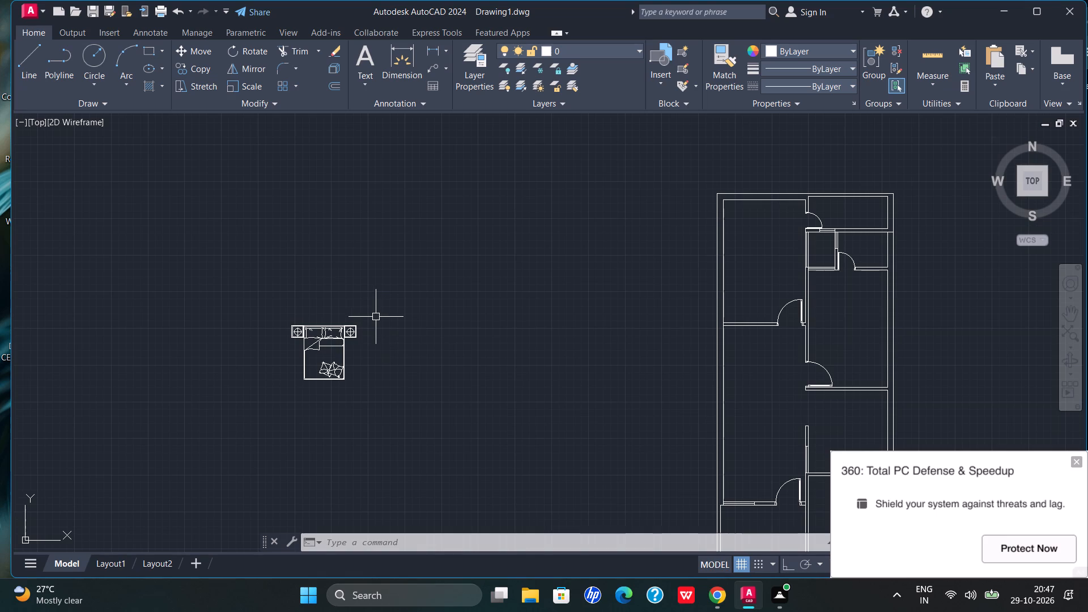
left_click_drag(382, 312, 341, 450)
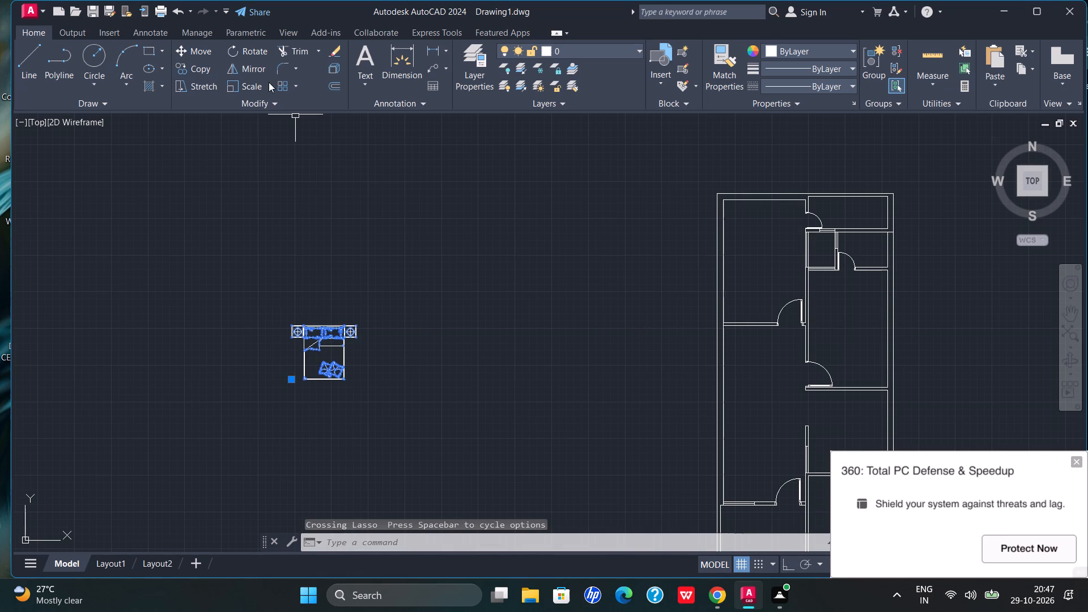
left_click(254, 86)
left_click(350, 338)
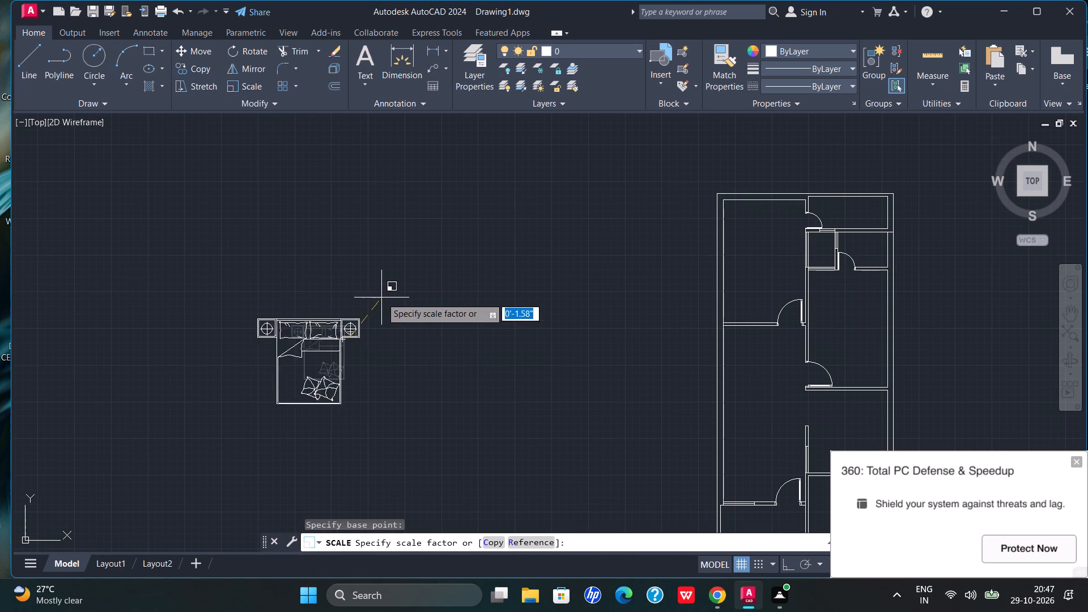
left_click(374, 297)
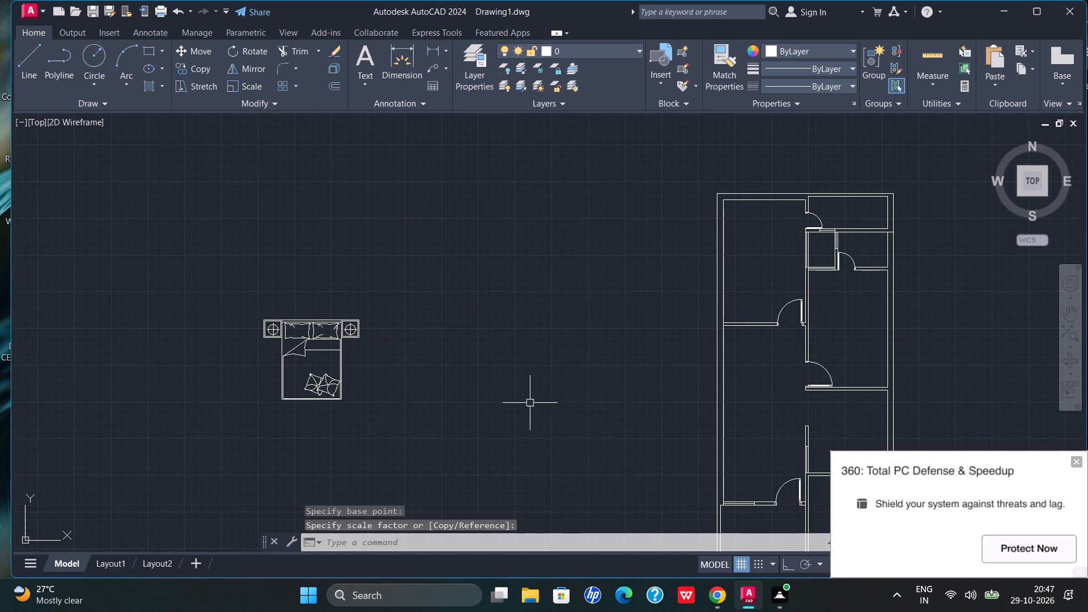
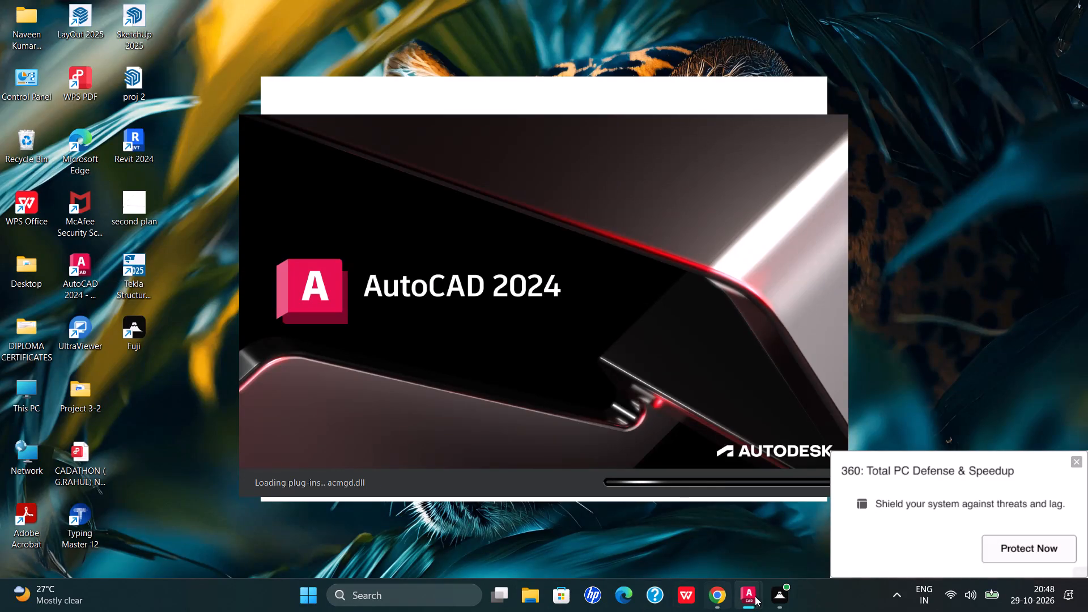
Switch back to the open Drawing1.dwg window in AutoCAD.
left_click(756, 598)
left_click(677, 543)
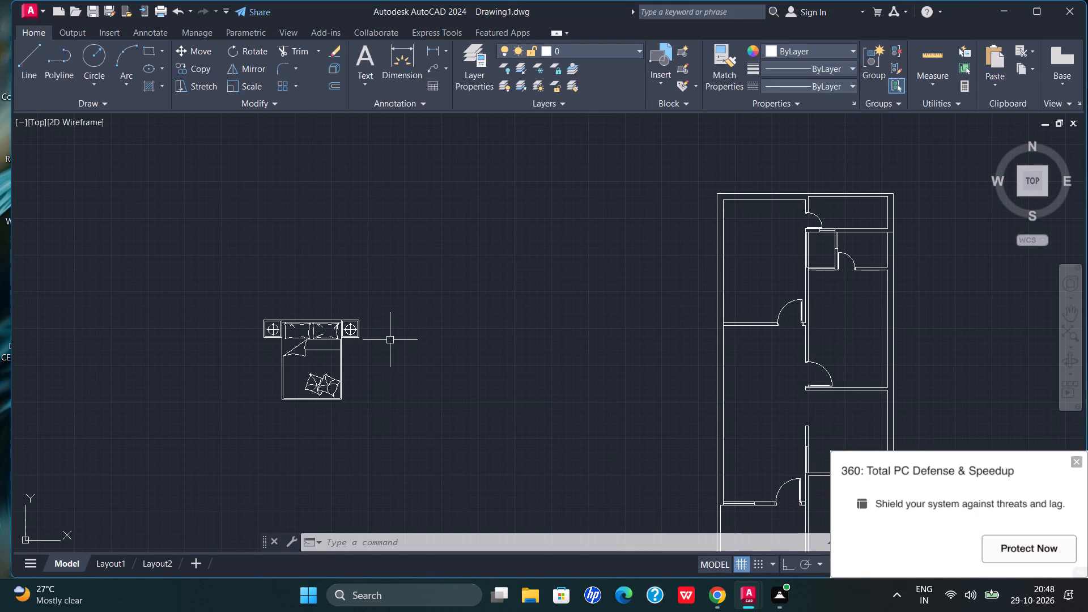
Rotate the bed block 90° about its upper-right nightstand corner with Ortho on, so its headboard faces left.
left_click_drag(390, 335, 346, 473)
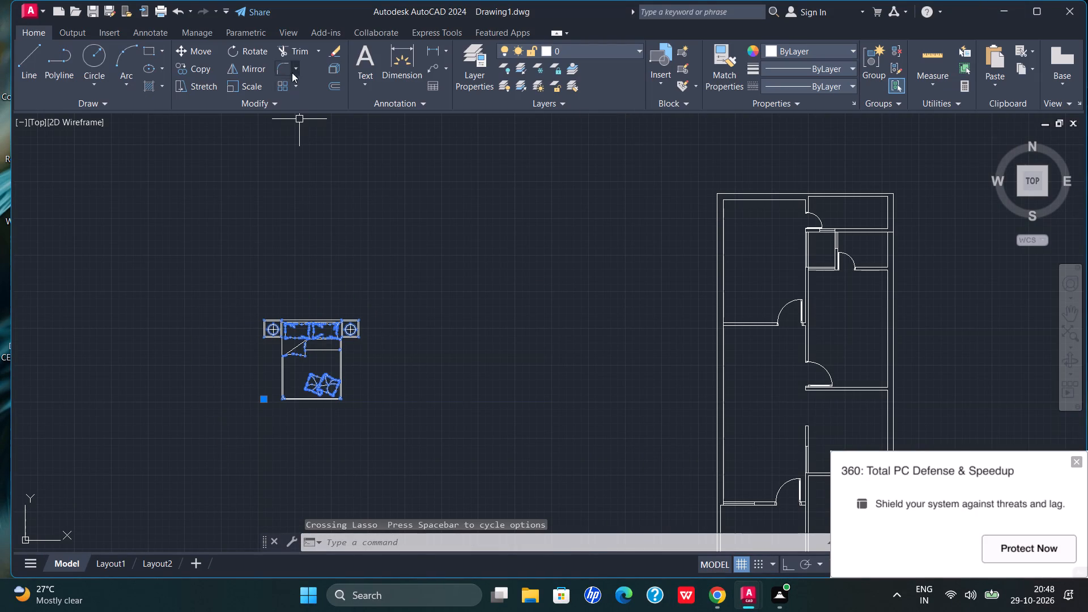
left_click(255, 46)
left_click(359, 323)
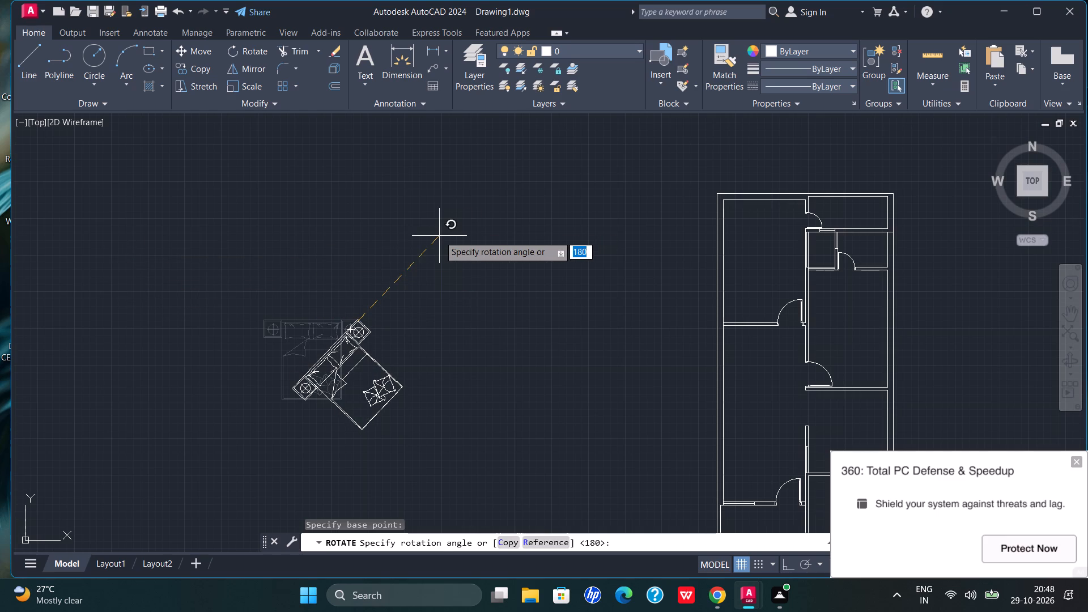
key("F8")
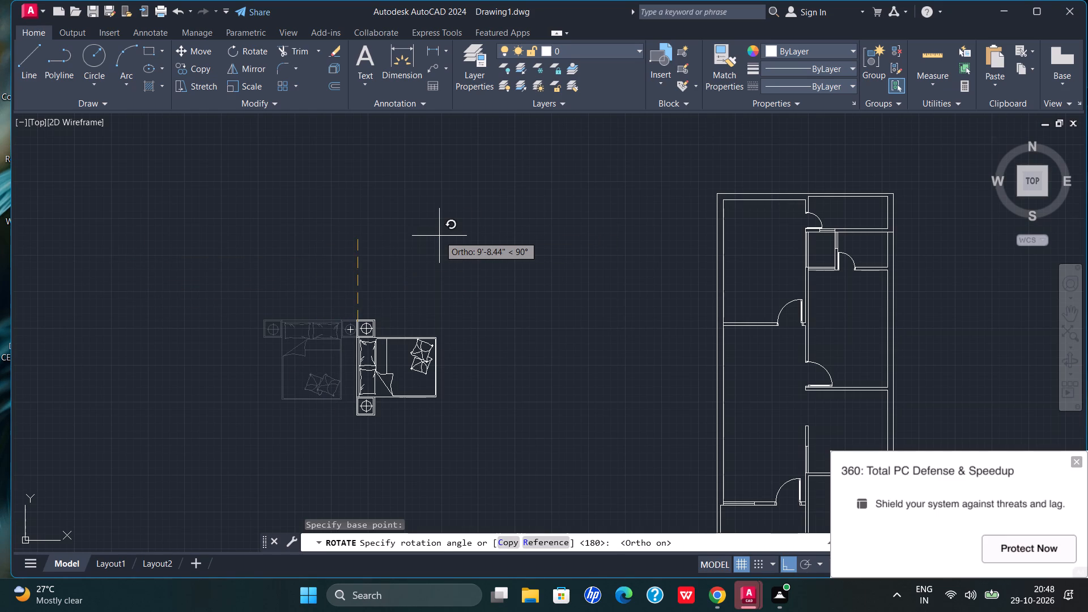
left_click(439, 236)
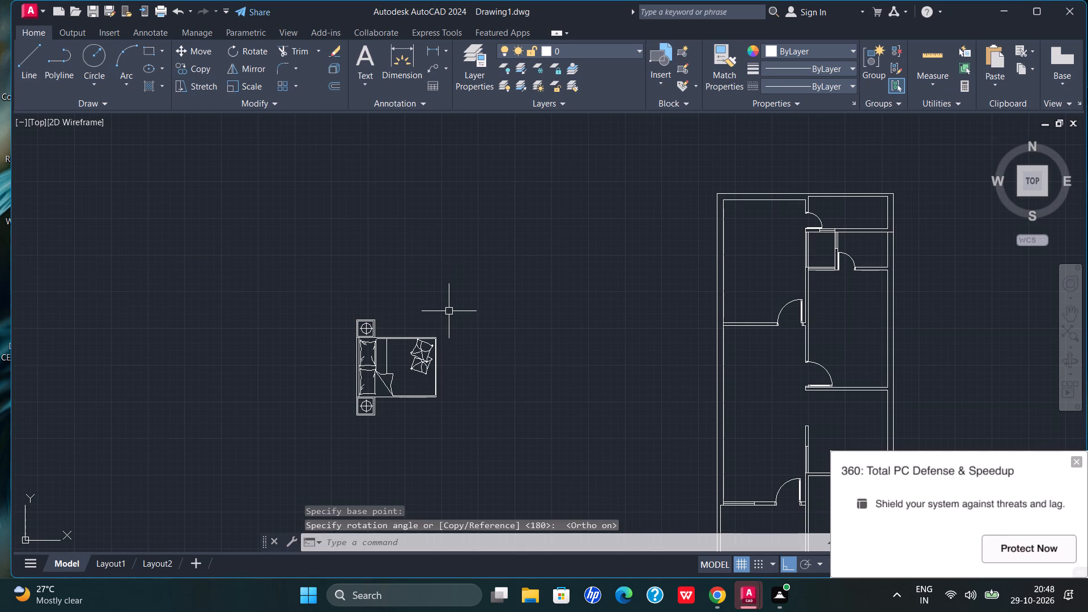
Scale the bed block down slightly freehand, using the lower-right corner of the mattress as base point.
left_click_drag(449, 311, 470, 457)
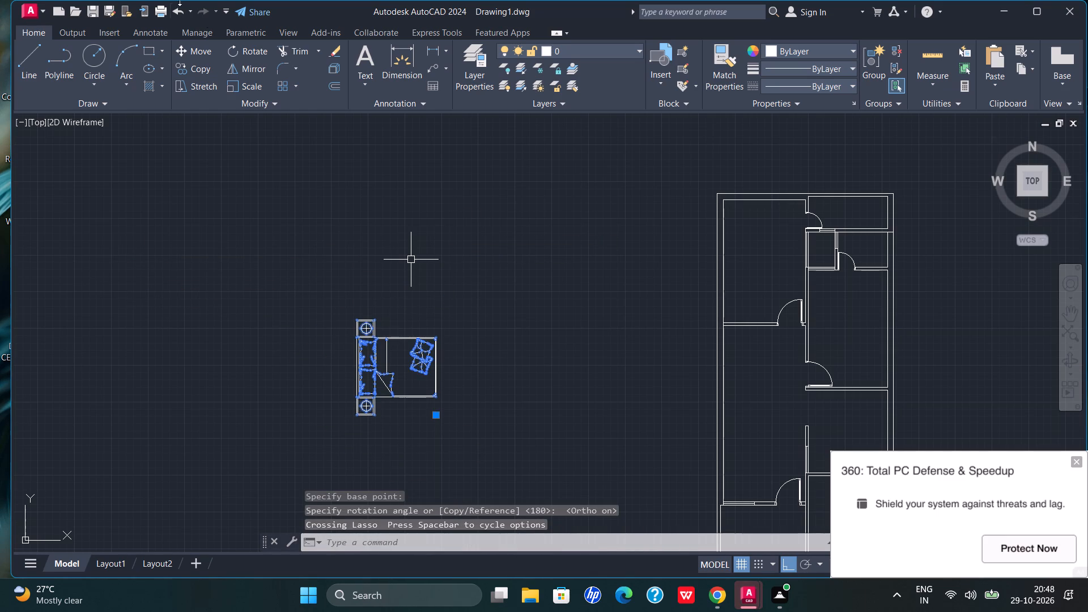
left_click(248, 90)
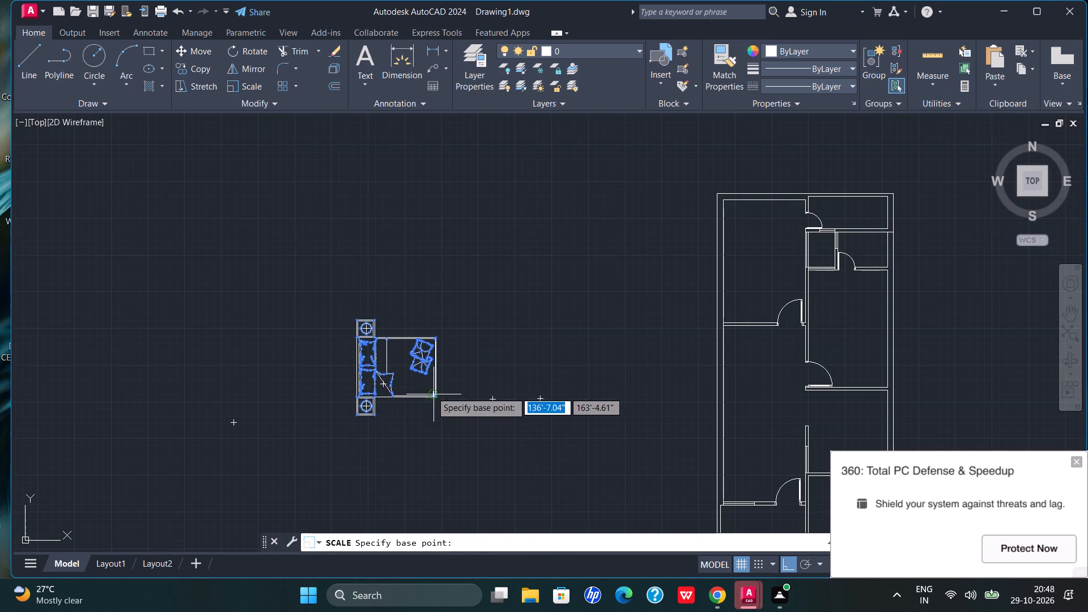
left_click(431, 392)
left_click(394, 370)
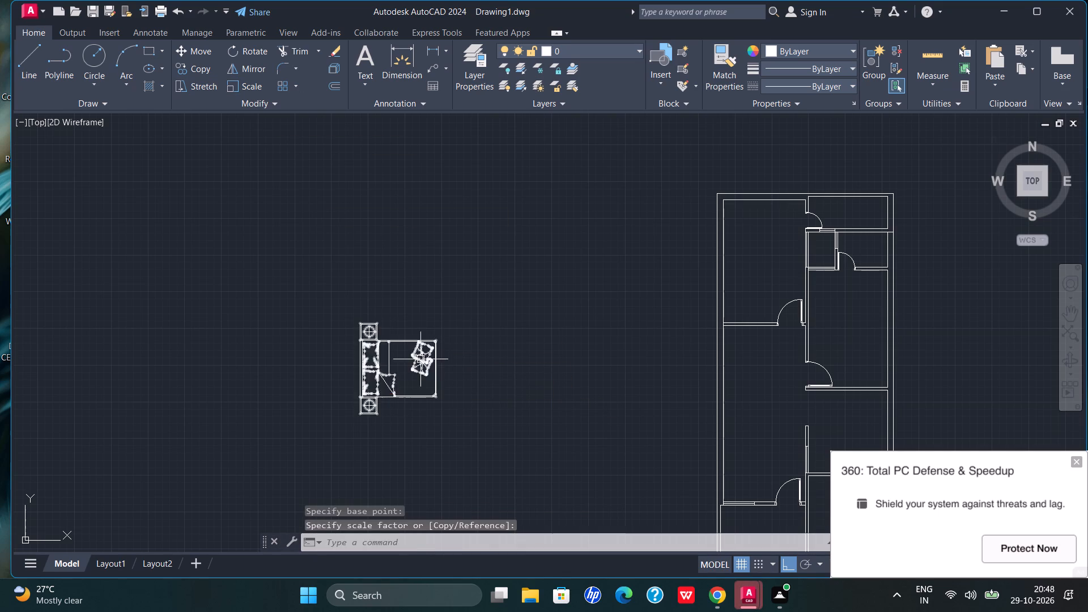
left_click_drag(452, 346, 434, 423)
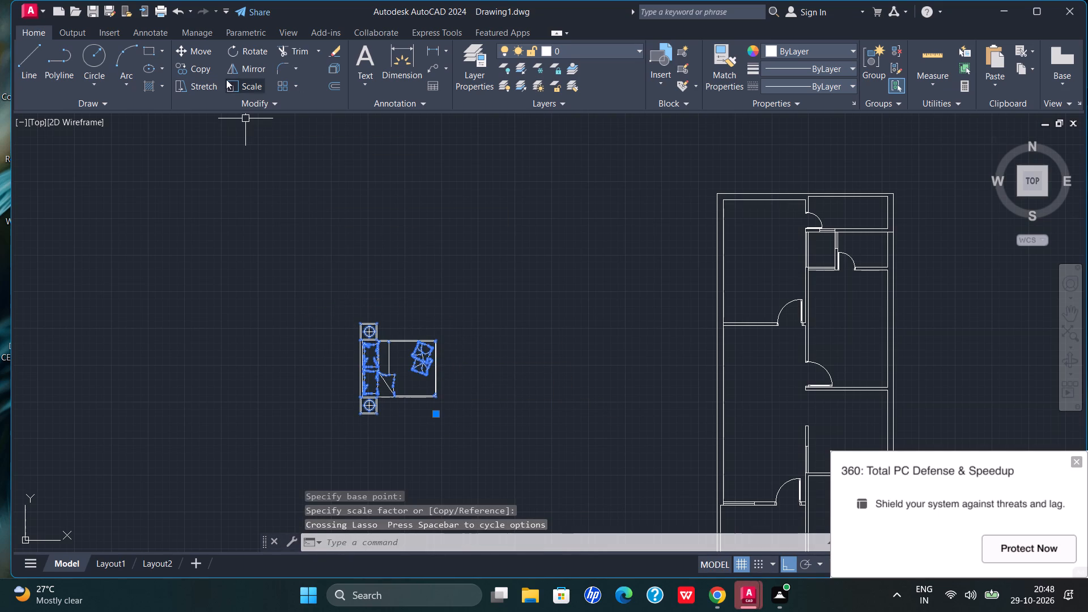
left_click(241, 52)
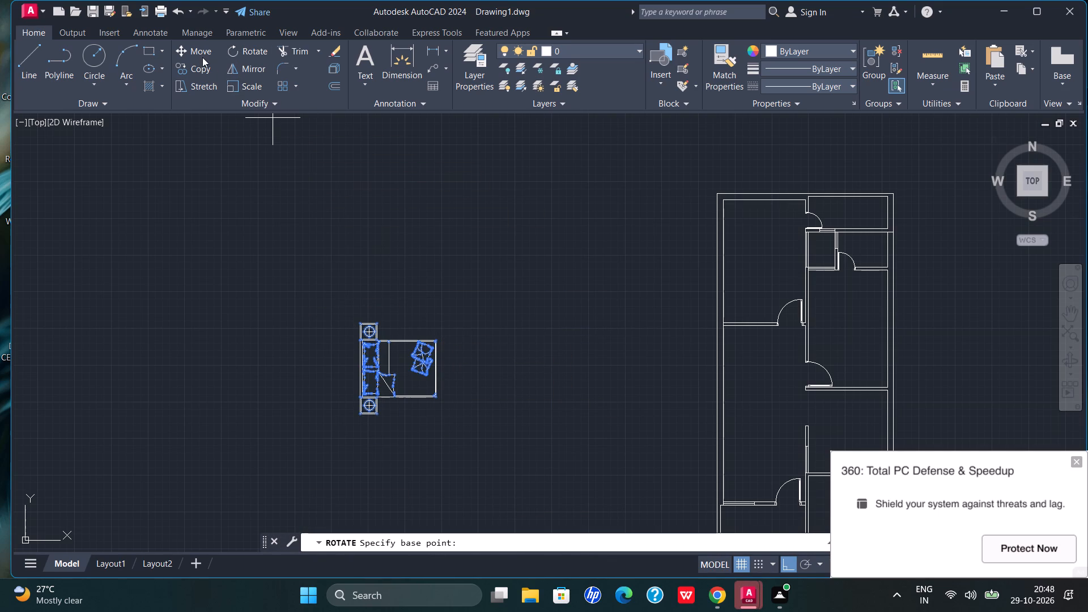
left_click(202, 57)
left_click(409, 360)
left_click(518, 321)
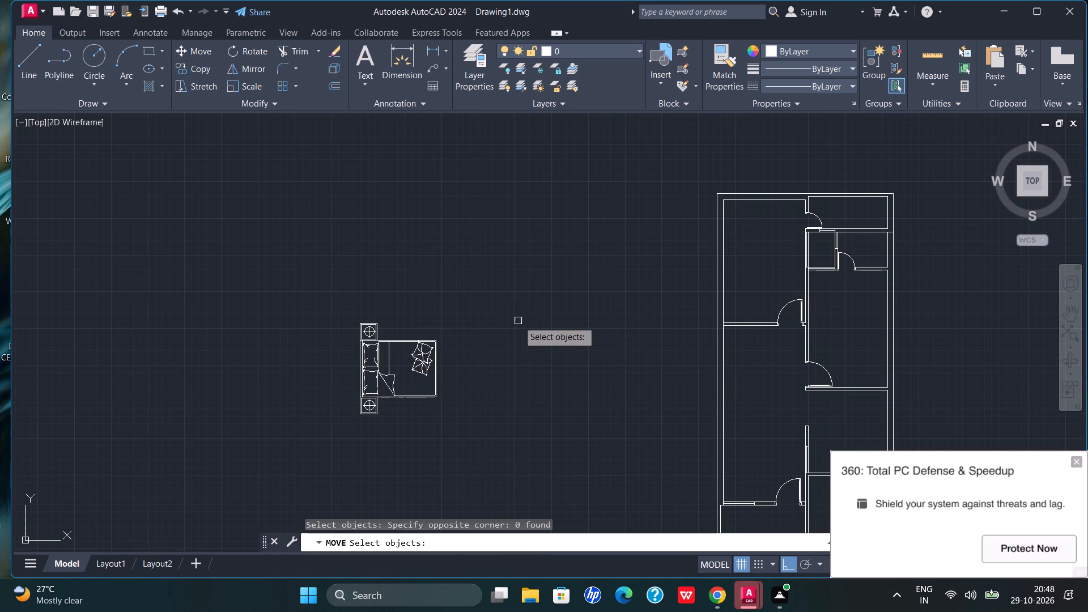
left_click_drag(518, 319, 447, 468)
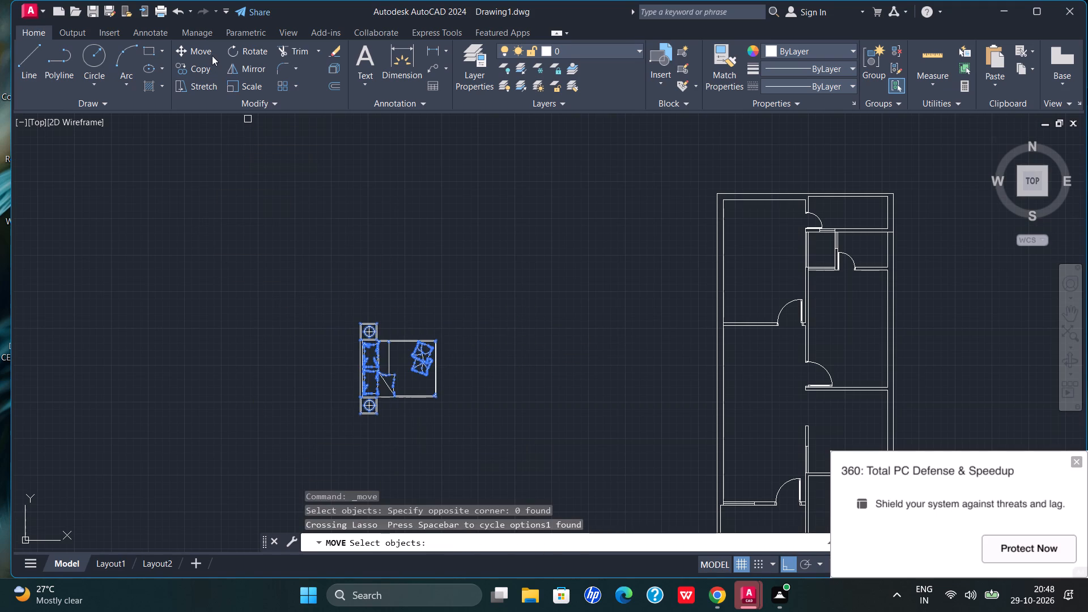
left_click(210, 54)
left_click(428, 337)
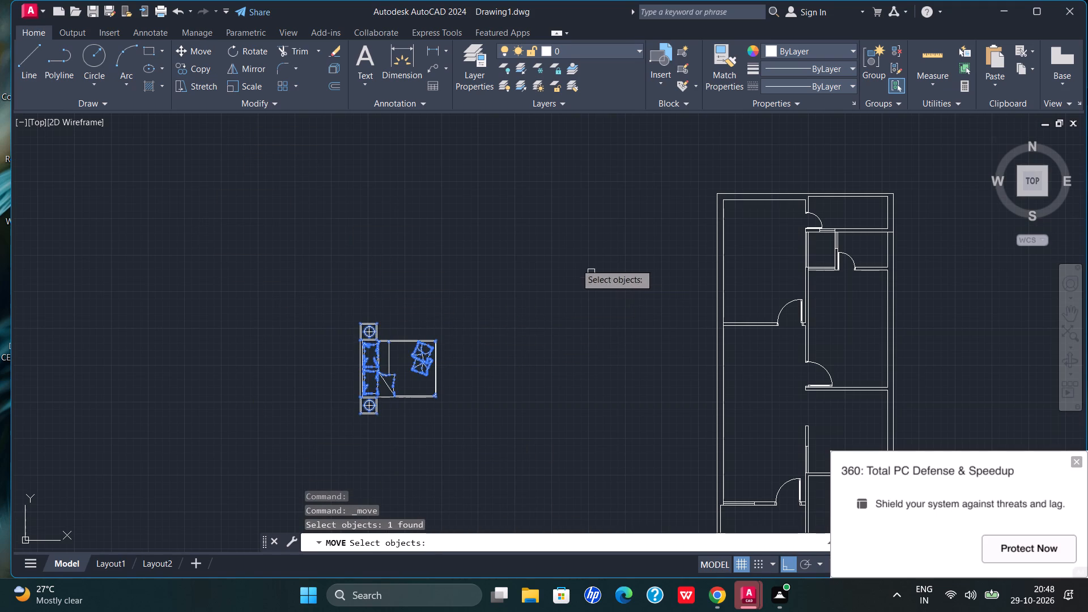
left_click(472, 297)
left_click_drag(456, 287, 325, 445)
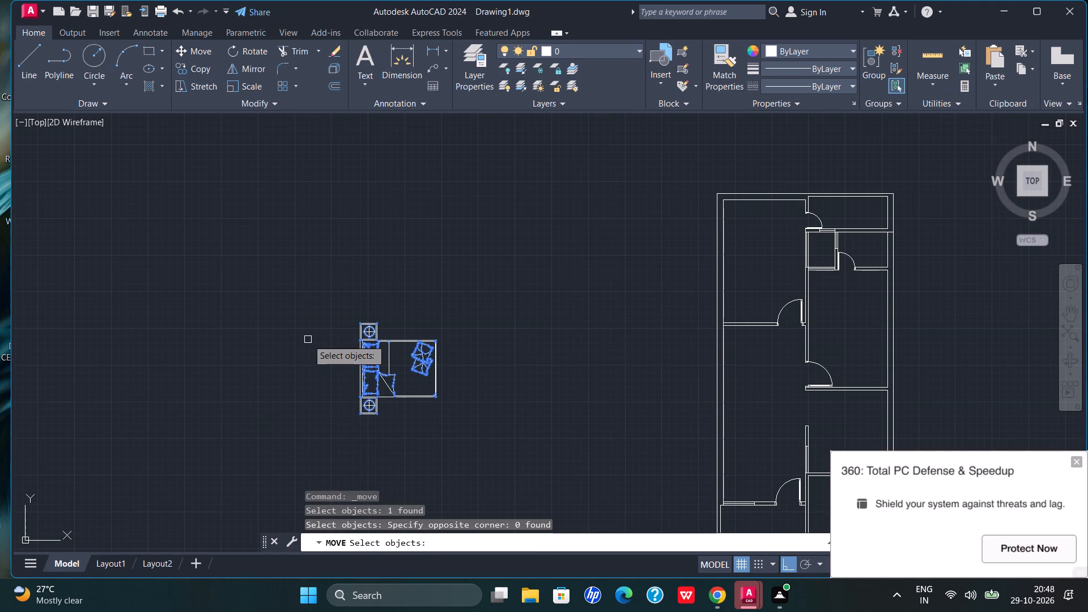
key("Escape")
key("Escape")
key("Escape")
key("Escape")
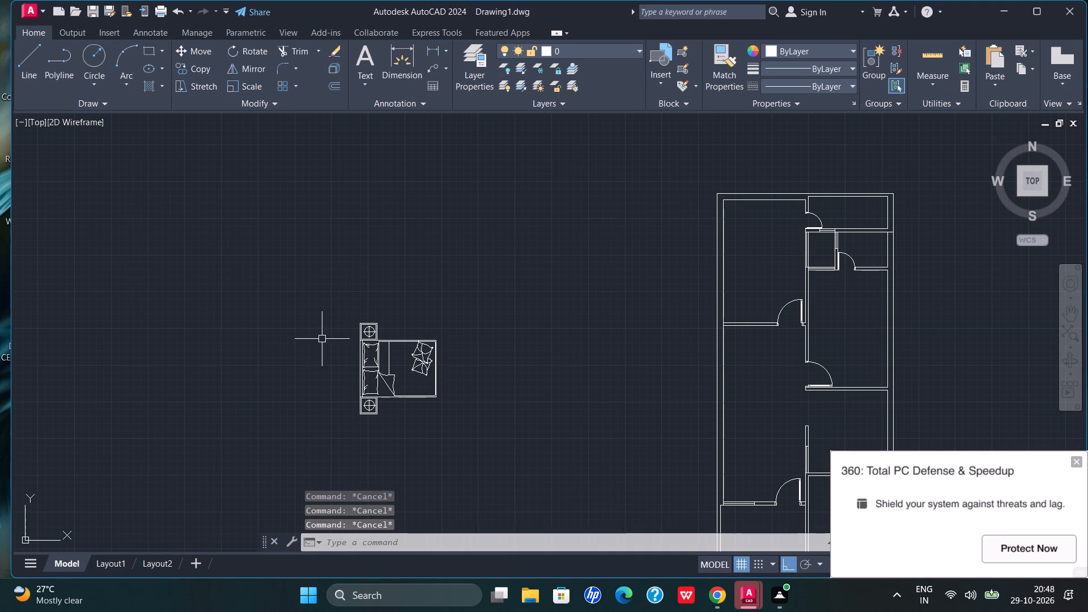
Move the bed block horizontally towards the floor plan, stopping just outside its left outer wall.
left_click_drag(475, 326, 495, 471)
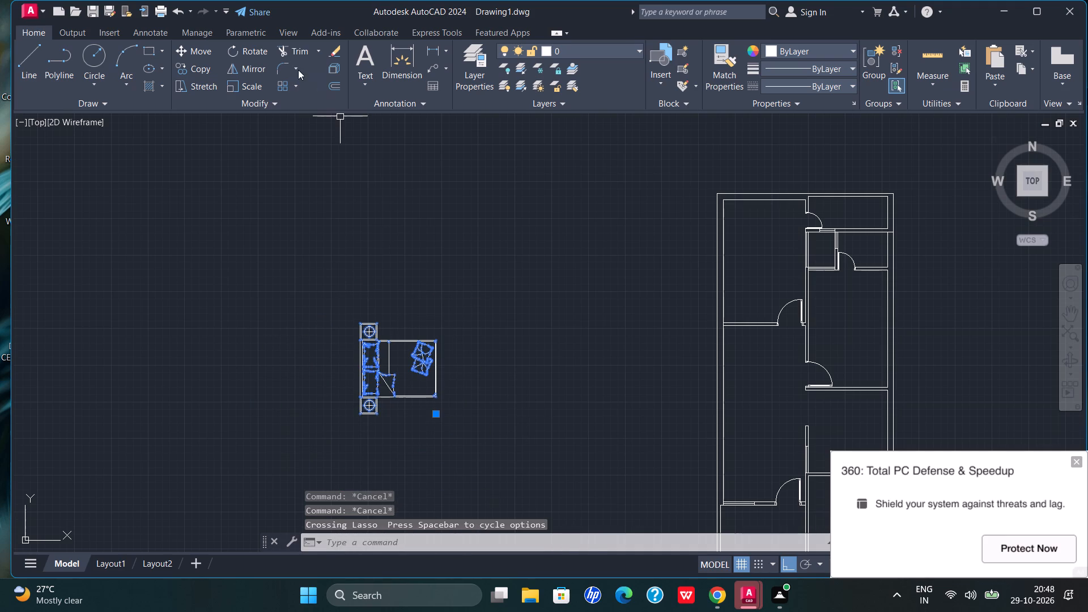
left_click(203, 51)
left_click(440, 353)
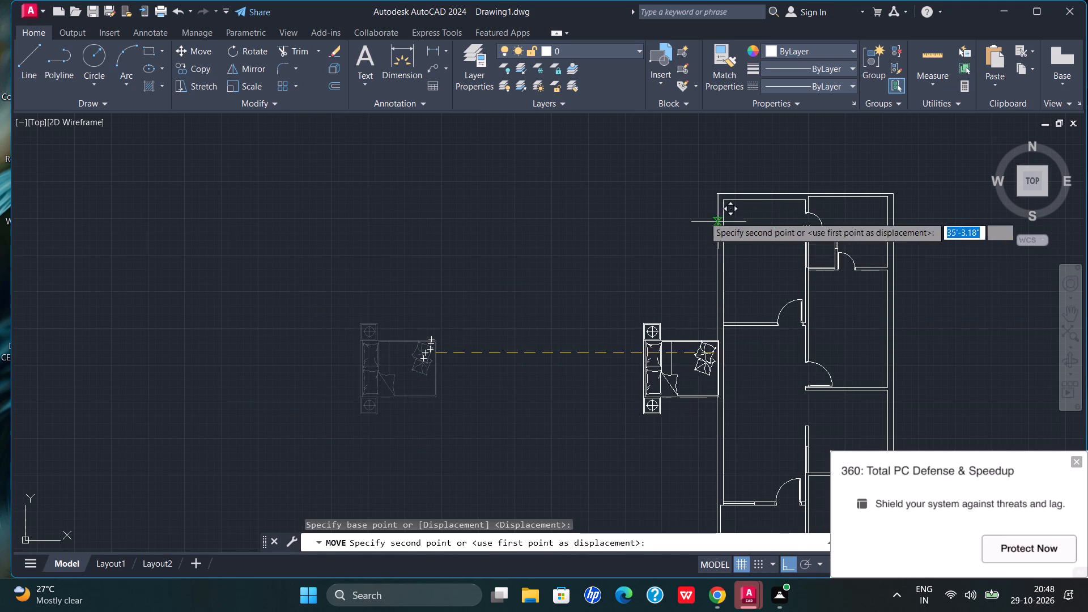
left_click(656, 182)
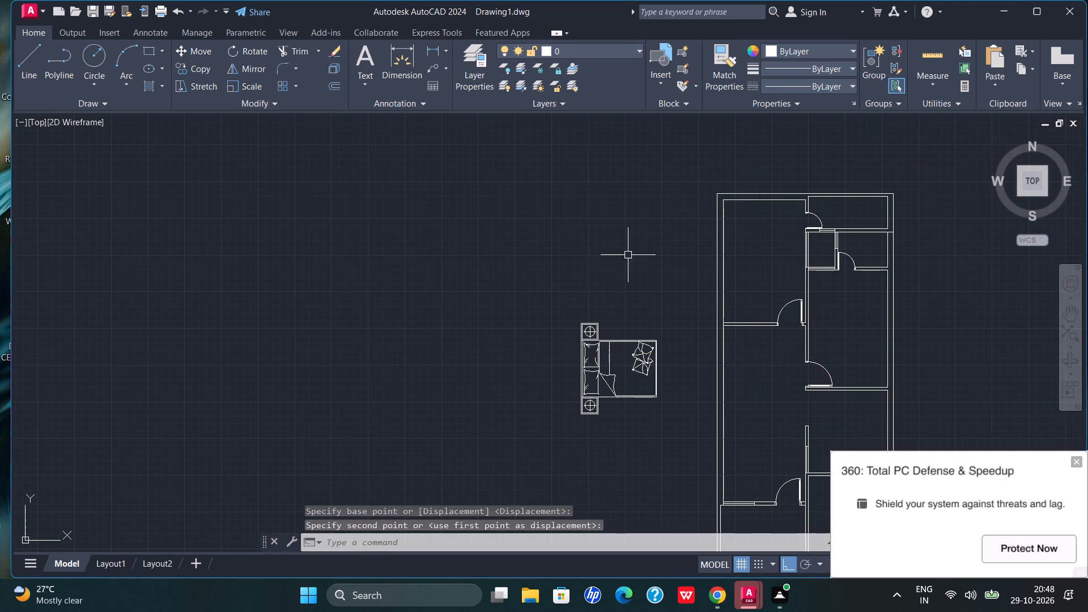
Scale the bed block down freehand to about 0.8 of its size, using its lower nightstand as base point.
left_click_drag(656, 305, 658, 440)
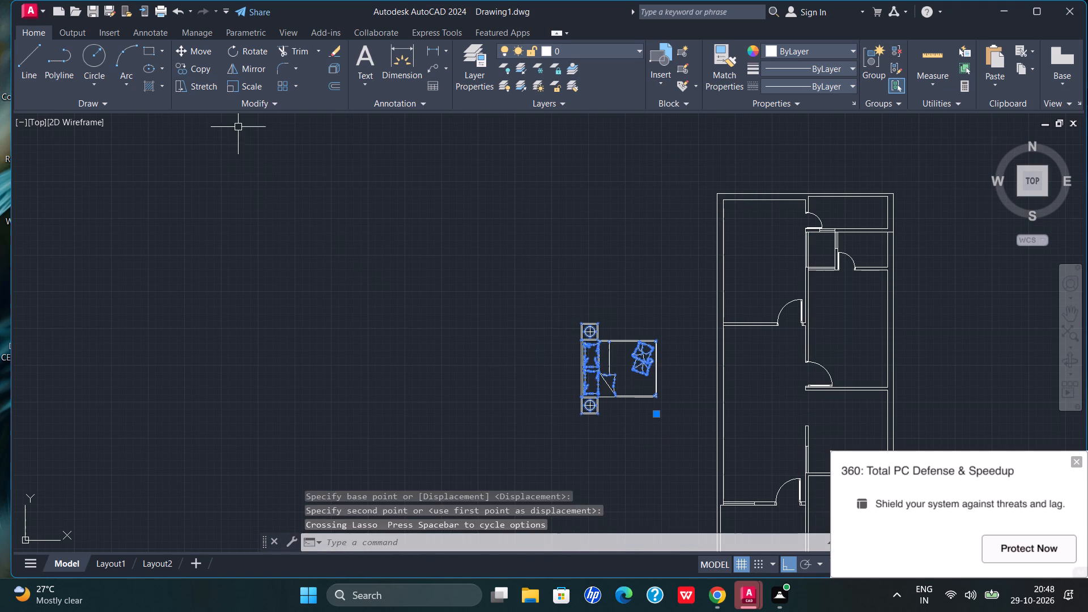
left_click(256, 86)
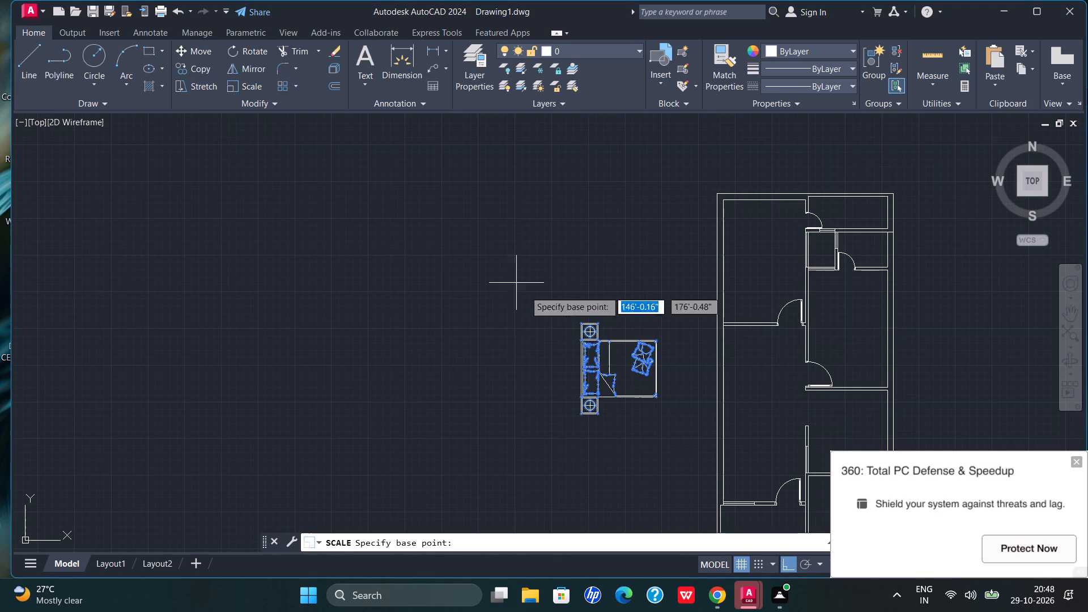
left_click(586, 416)
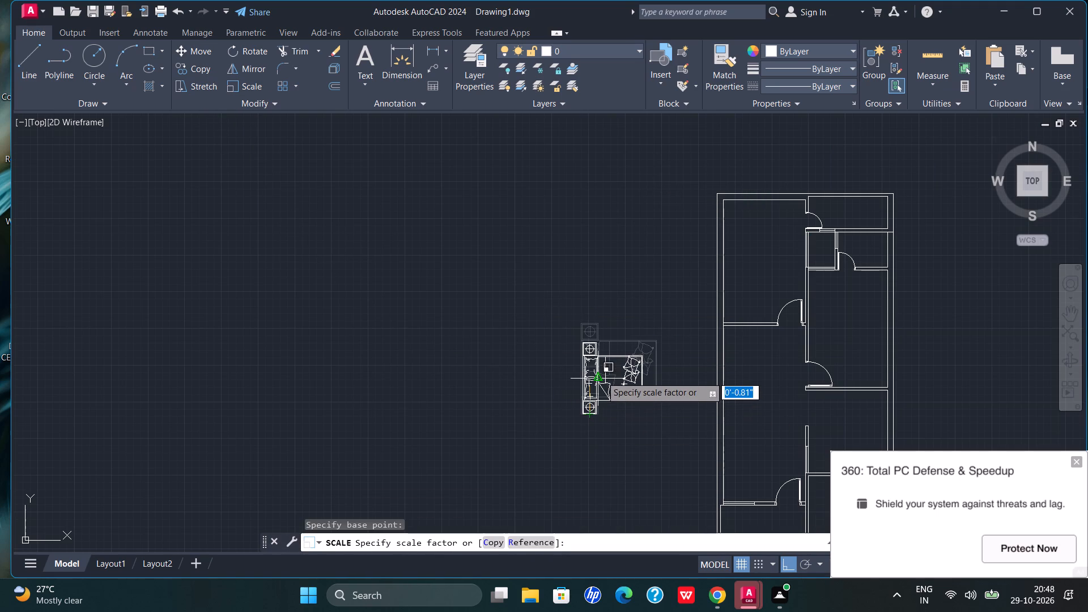
left_click(601, 376)
Move the bed block by its lower nightstand into the upper-left room with Ortho off, placing the headboard at the left wall.
left_click_drag(657, 347, 650, 461)
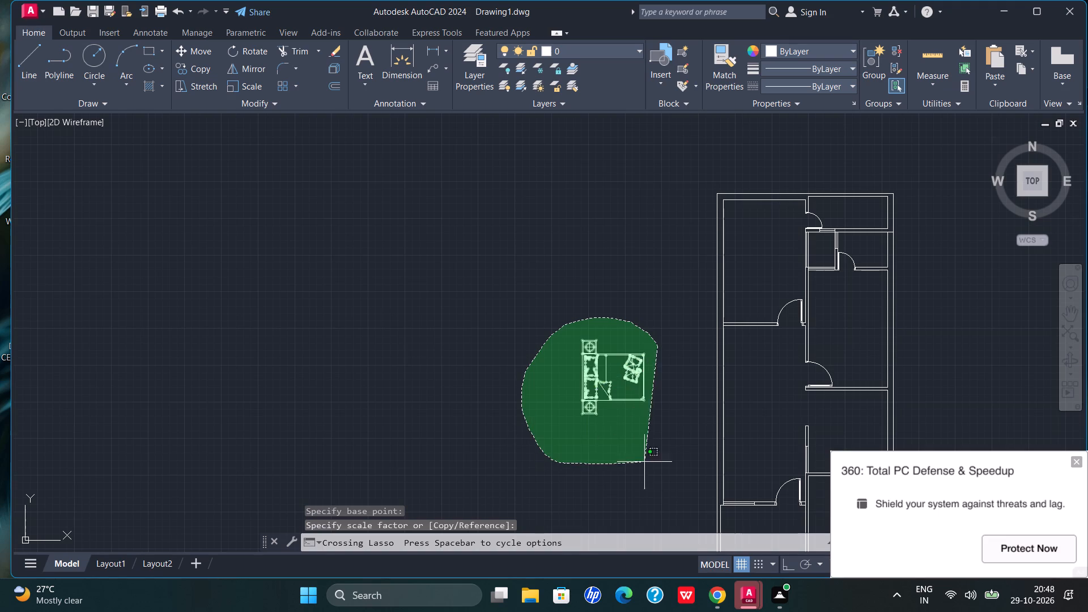
left_click_drag(650, 461, 662, 452)
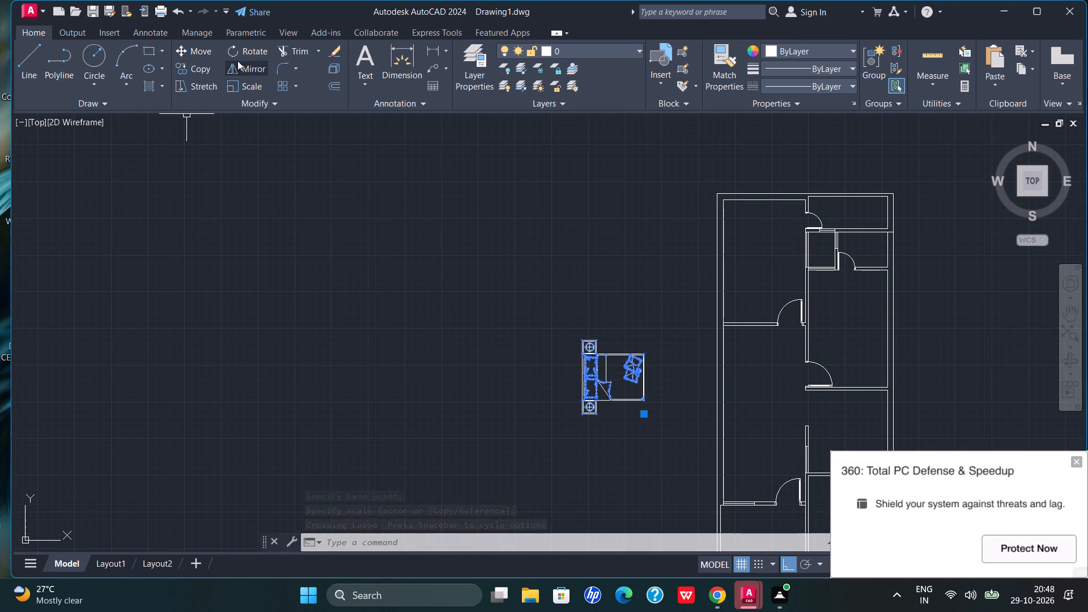
left_click(205, 54)
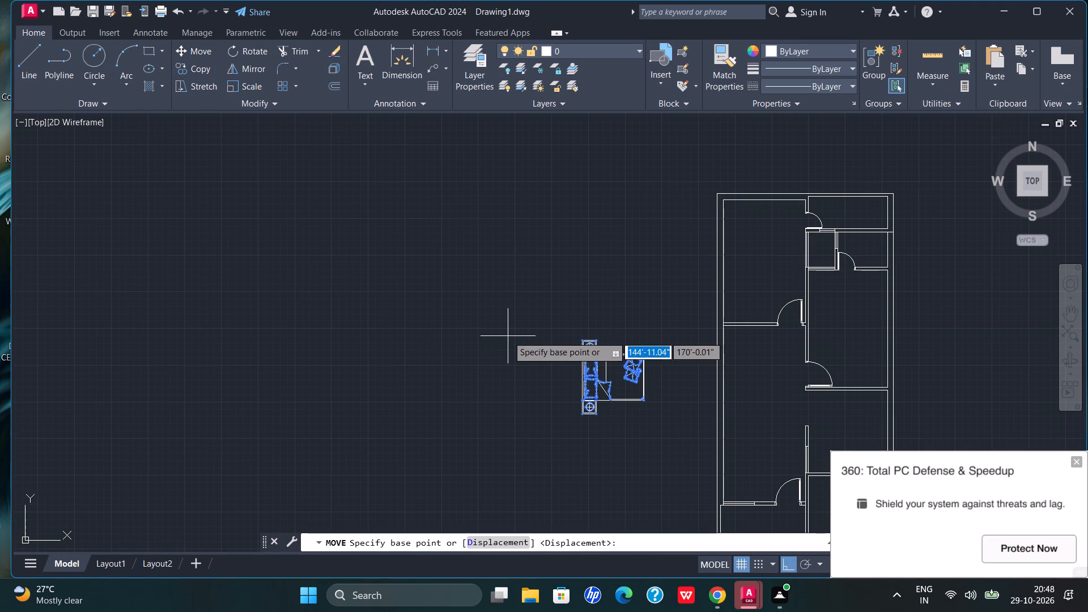
key("F8")
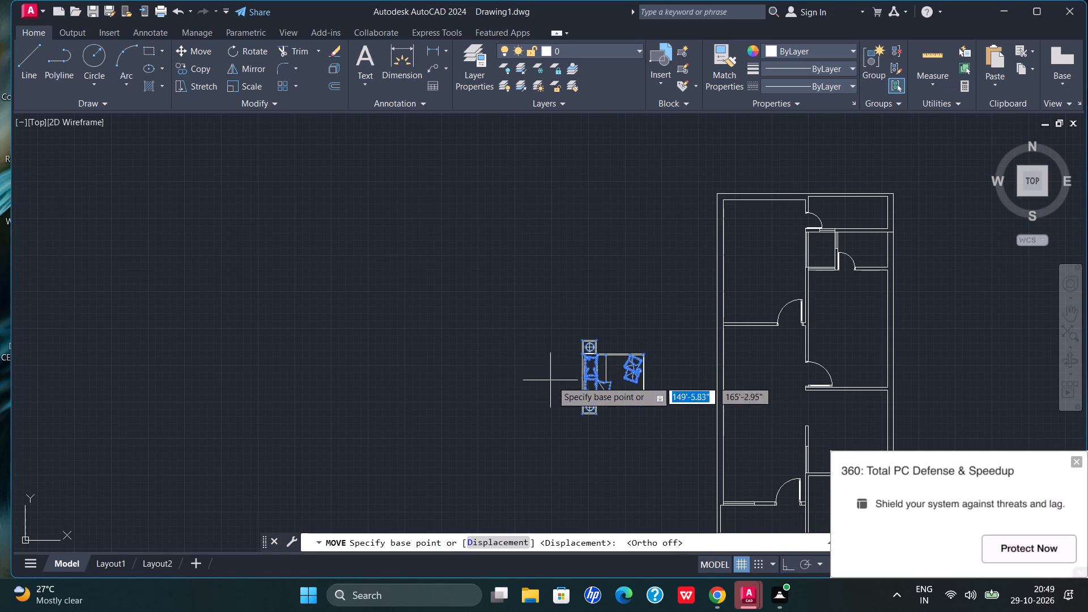
left_click(589, 411)
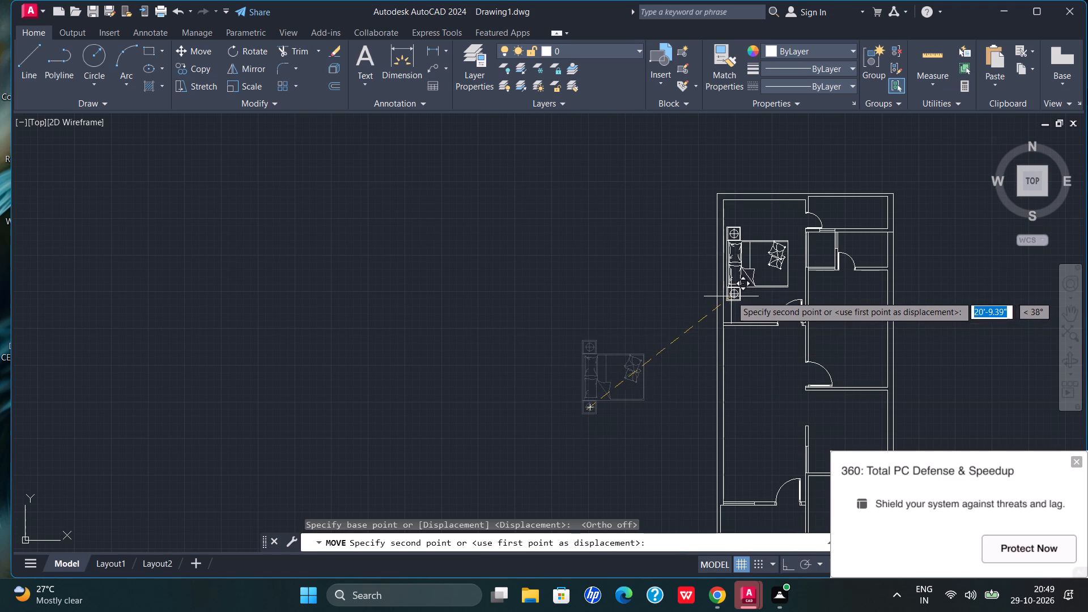
left_click(728, 290)
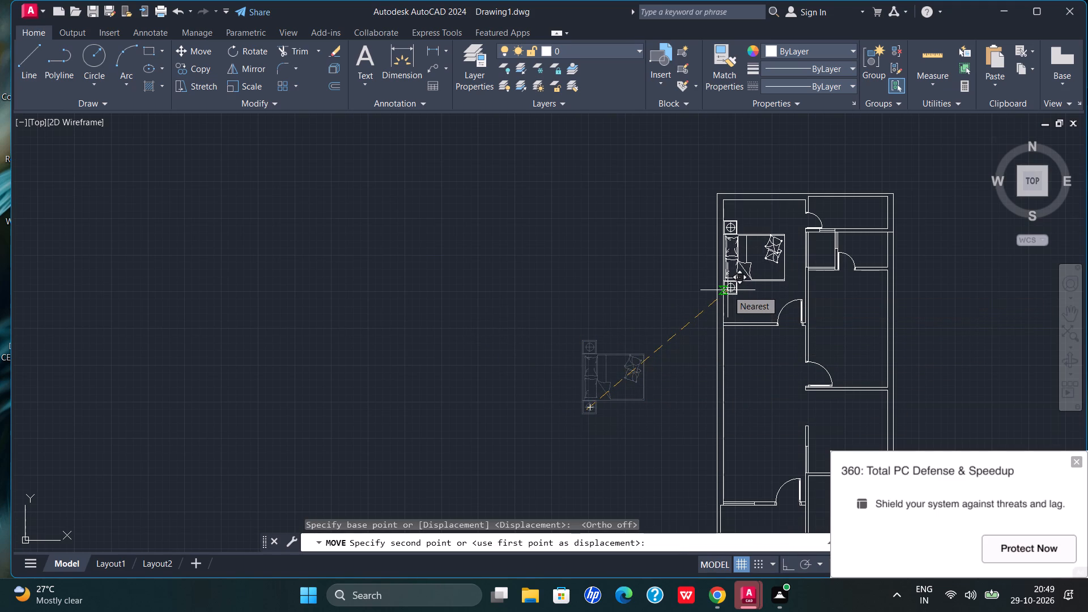
Move the bed block slightly right and up so it sits clear of the upper-left room's left wall.
scroll(713, 254, "up", 2)
left_click_drag(900, 182, 890, 178)
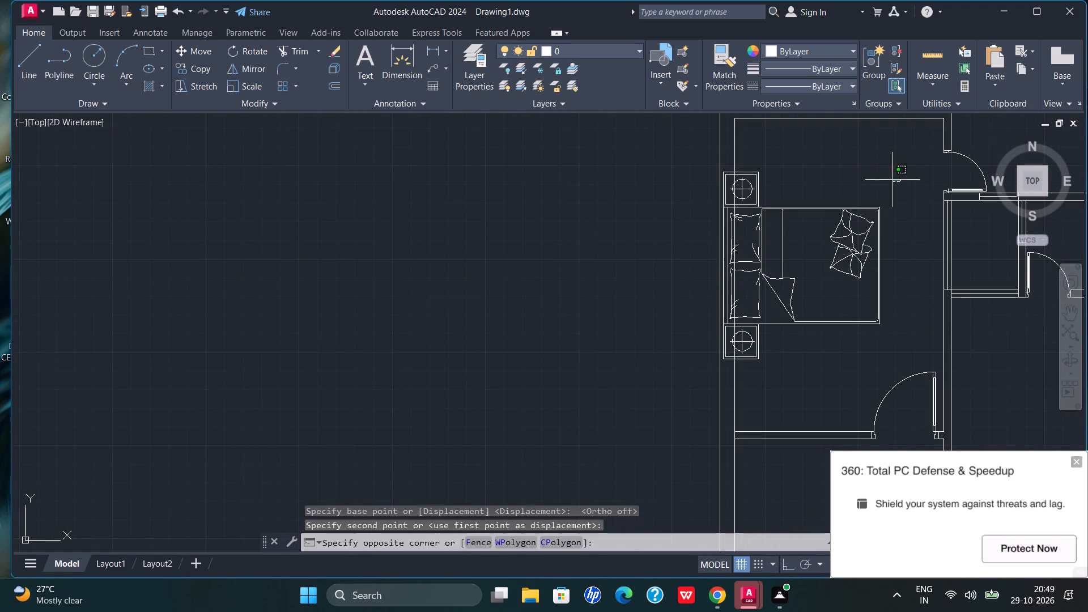
left_click_drag(890, 178, 834, 316)
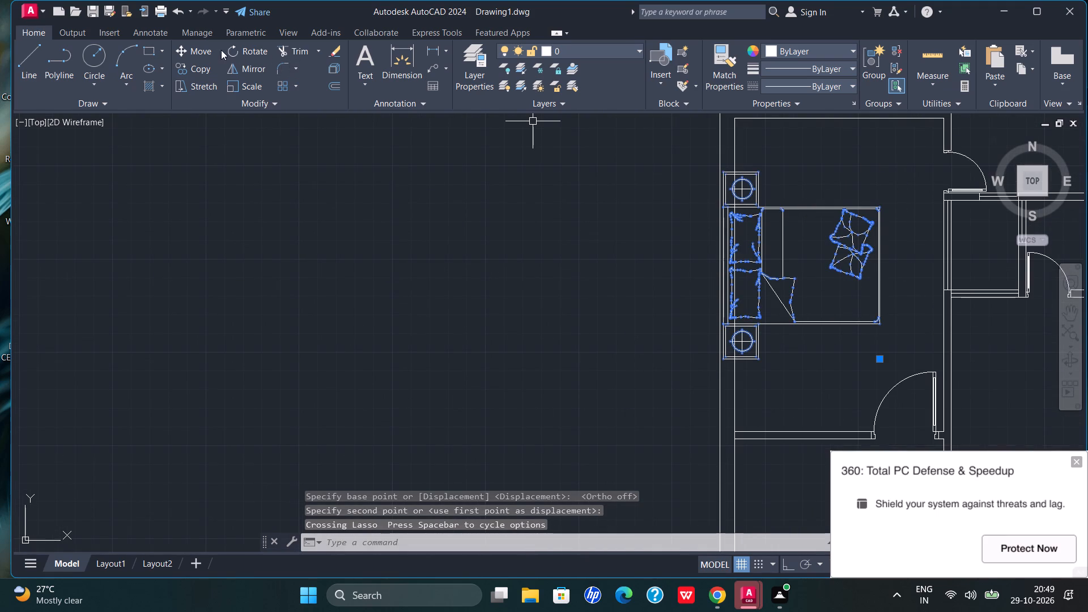
left_click(206, 50)
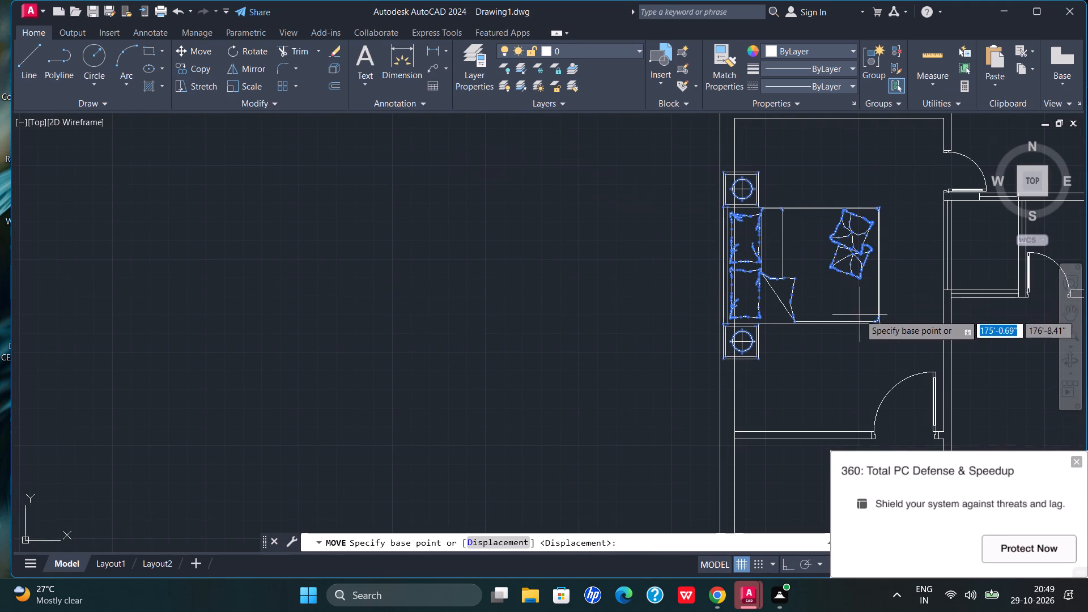
left_click(857, 314)
left_click(876, 304)
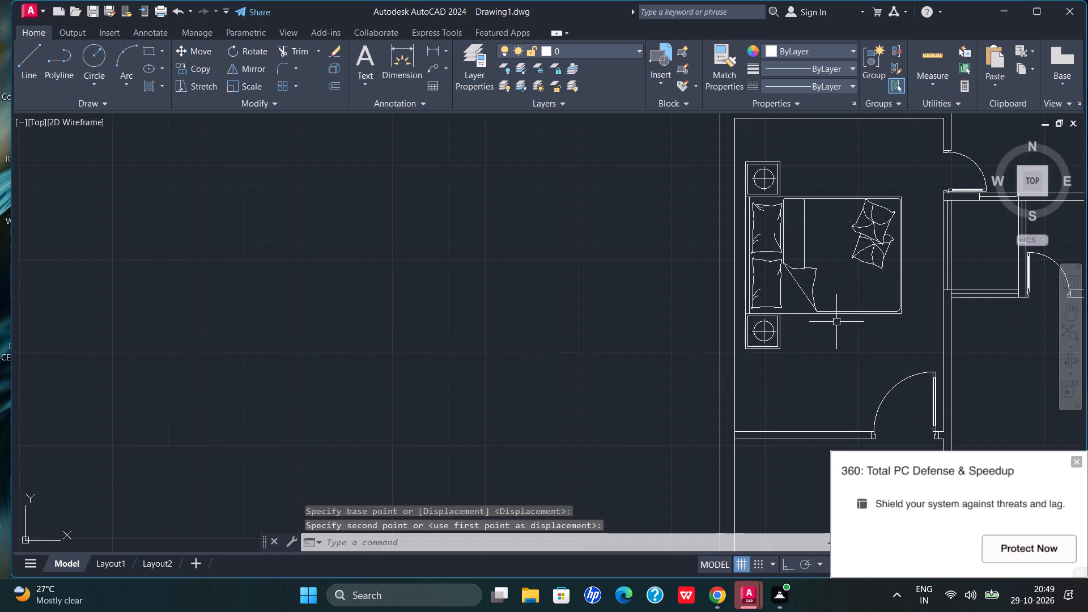
Copy the bed block in the upper-left room to the clipboard.
scroll(836, 322, "down", 1)
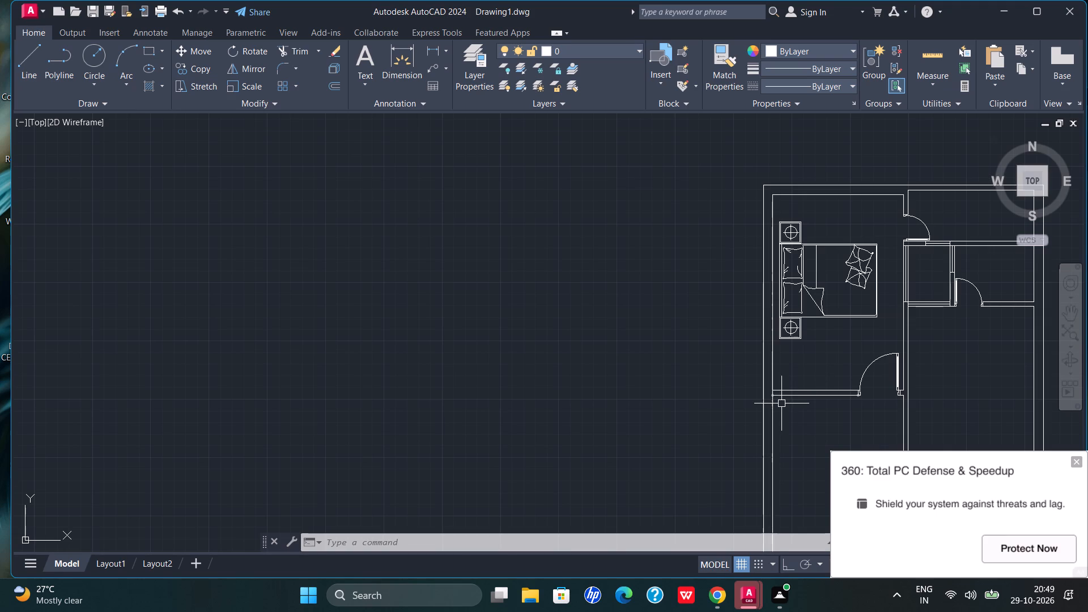
scroll(780, 408, "down", 1)
scroll(833, 298, "up", 2)
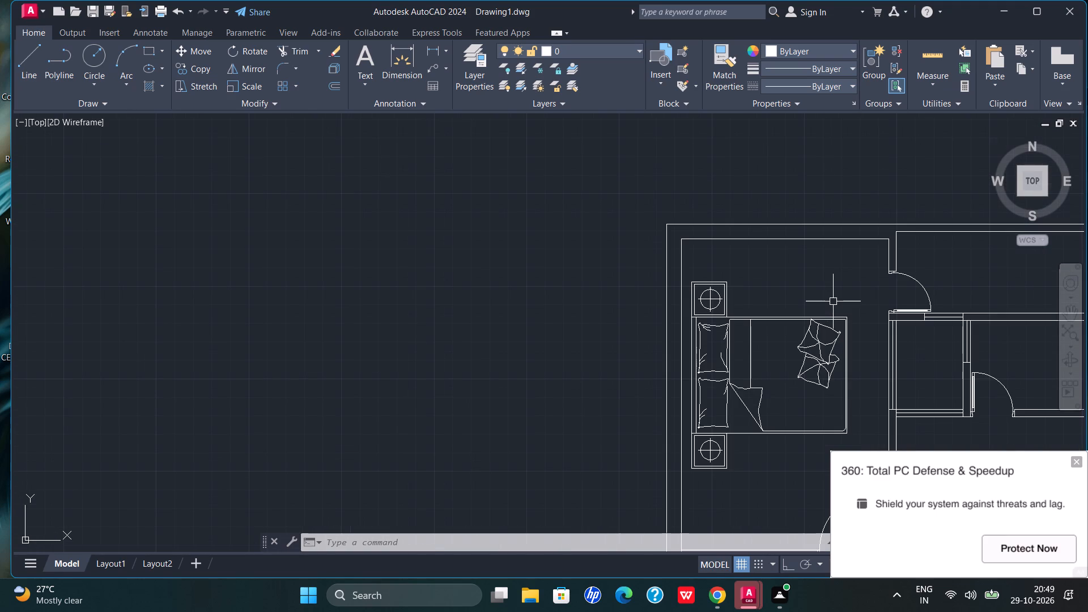
left_click_drag(844, 300, 747, 321)
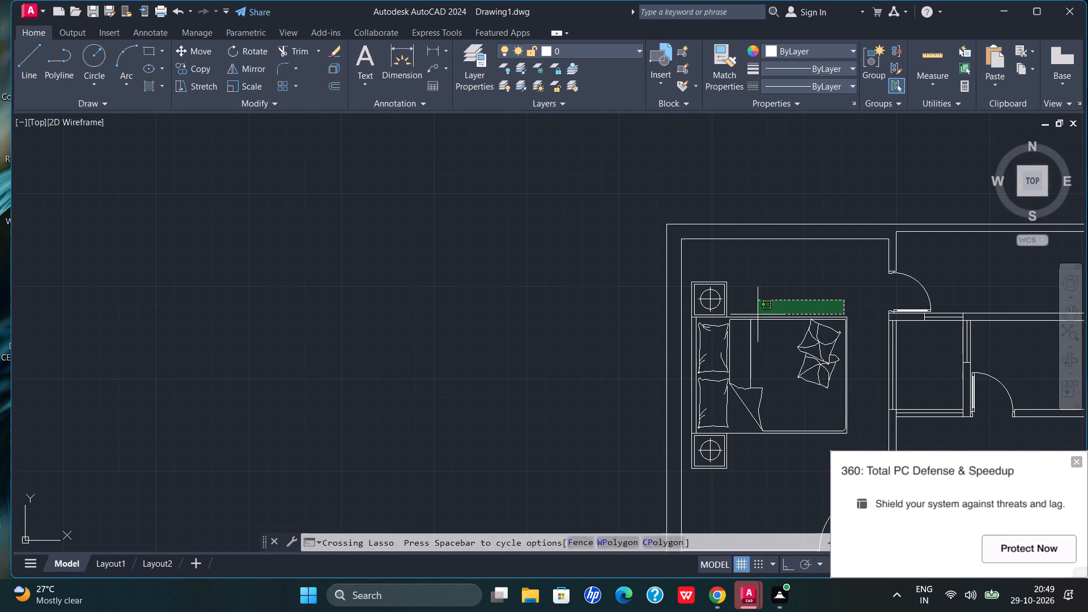
left_click_drag(747, 321, 773, 457)
key("ctrl+c")
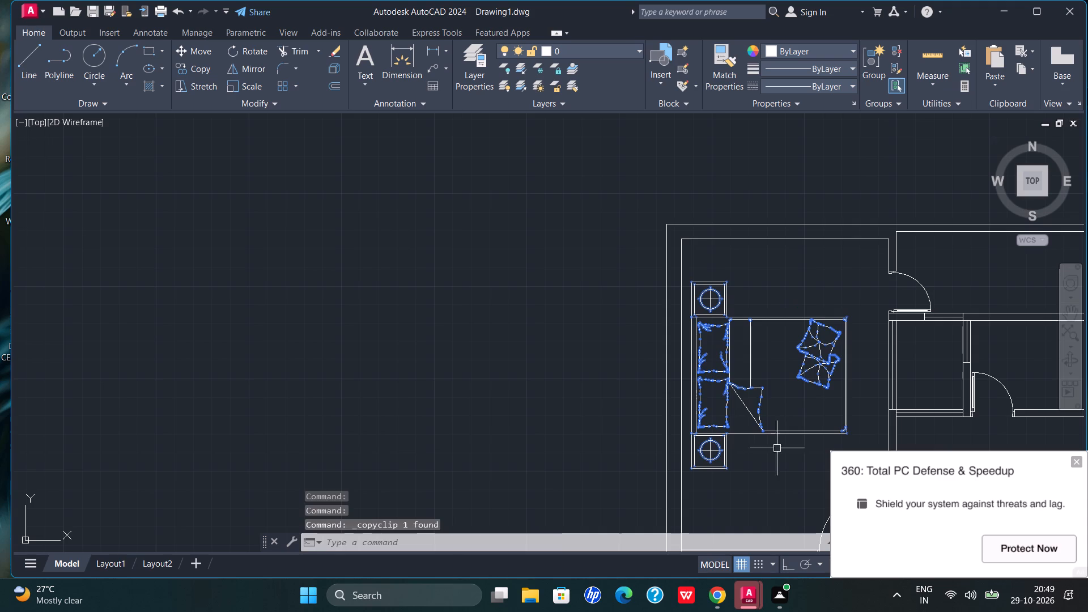
Paste a copy of the bed block outside the plan, beside its right outer wall.
scroll(640, 341, "down", 3)
scroll(776, 396, "up", 2)
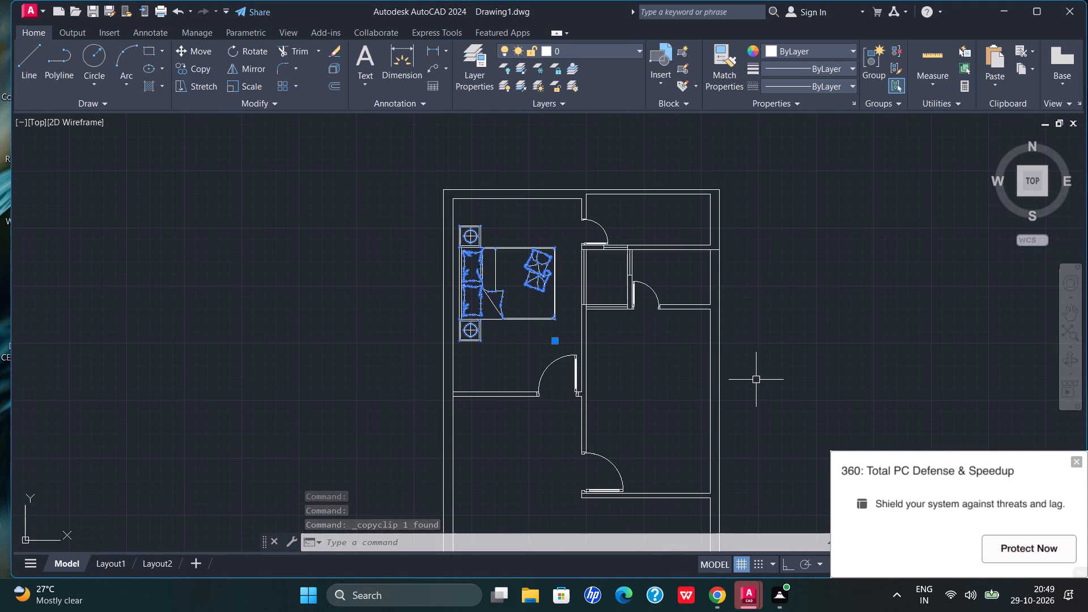
key("ctrl+v")
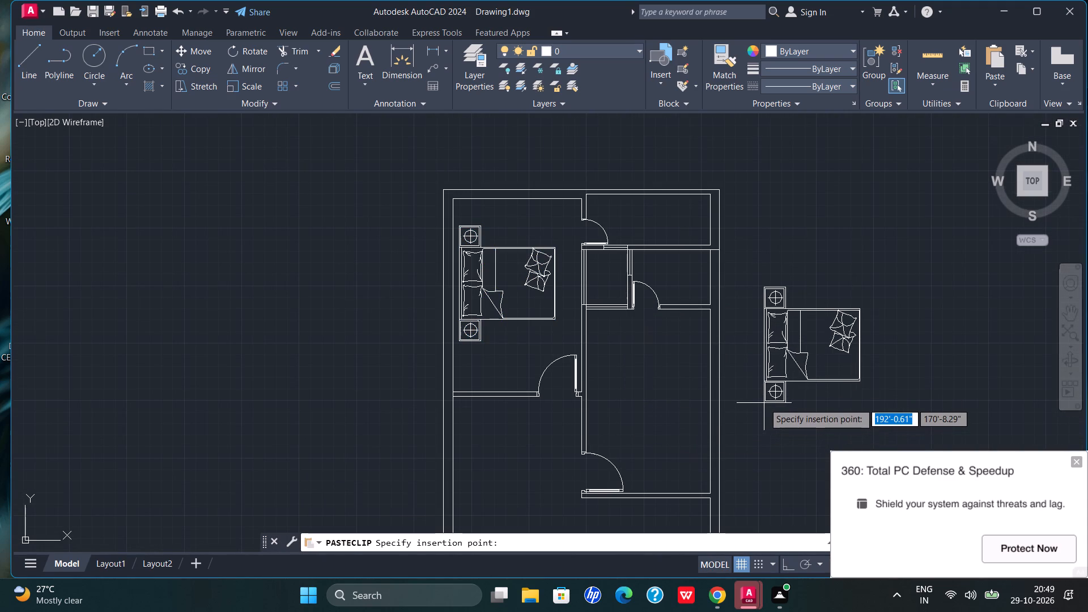
left_click(764, 403)
Rotate the pasted bed block 180° with Ortho on, using the upper corner of its foot end as base point.
left_click_drag(929, 295, 750, 364)
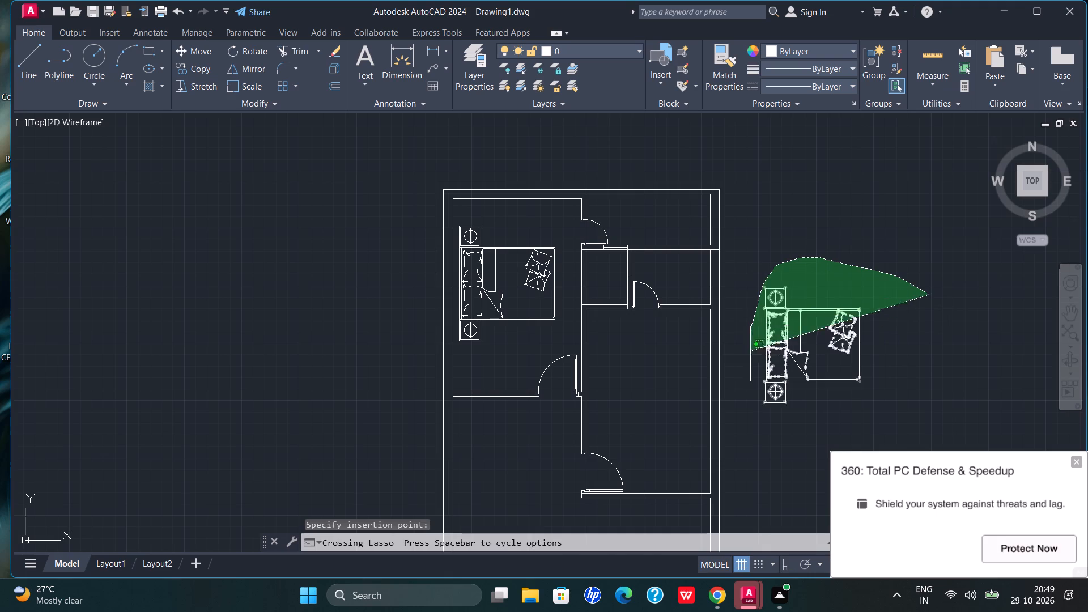
left_click_drag(750, 364, 766, 391)
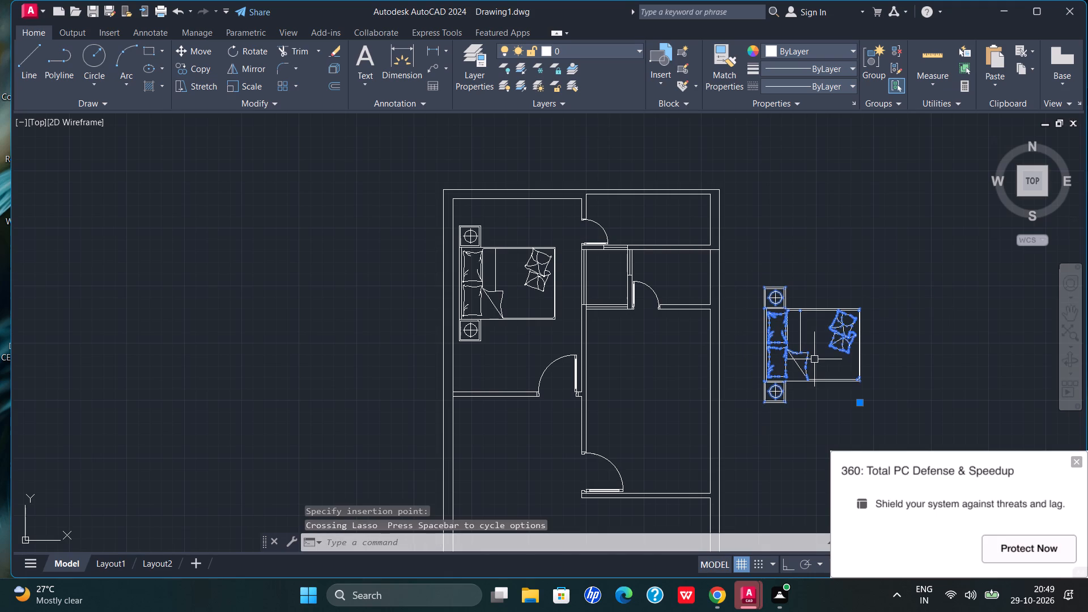
key("F8")
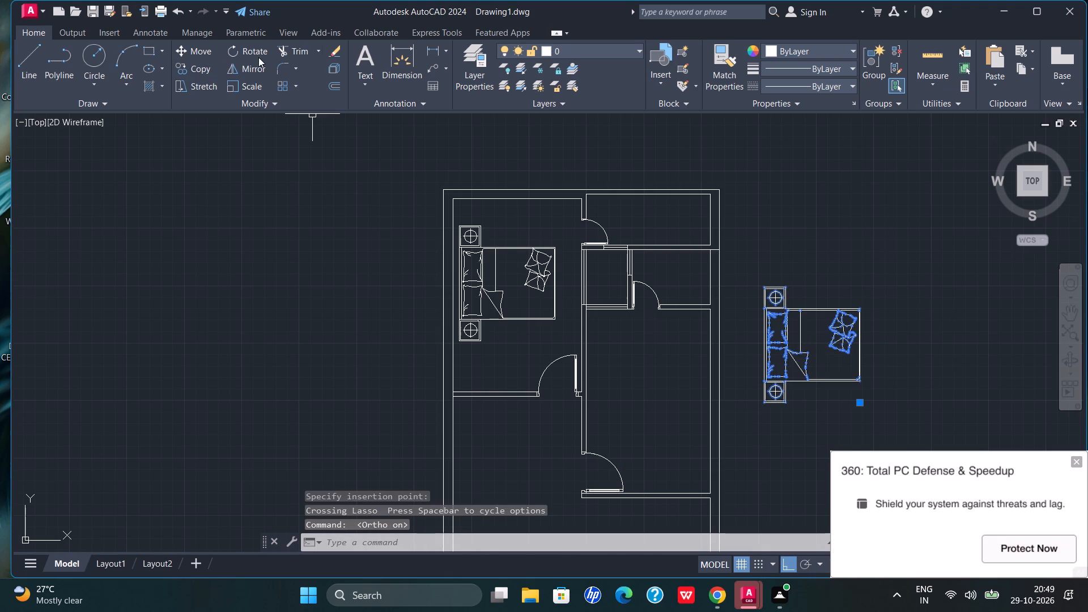
left_click(244, 53)
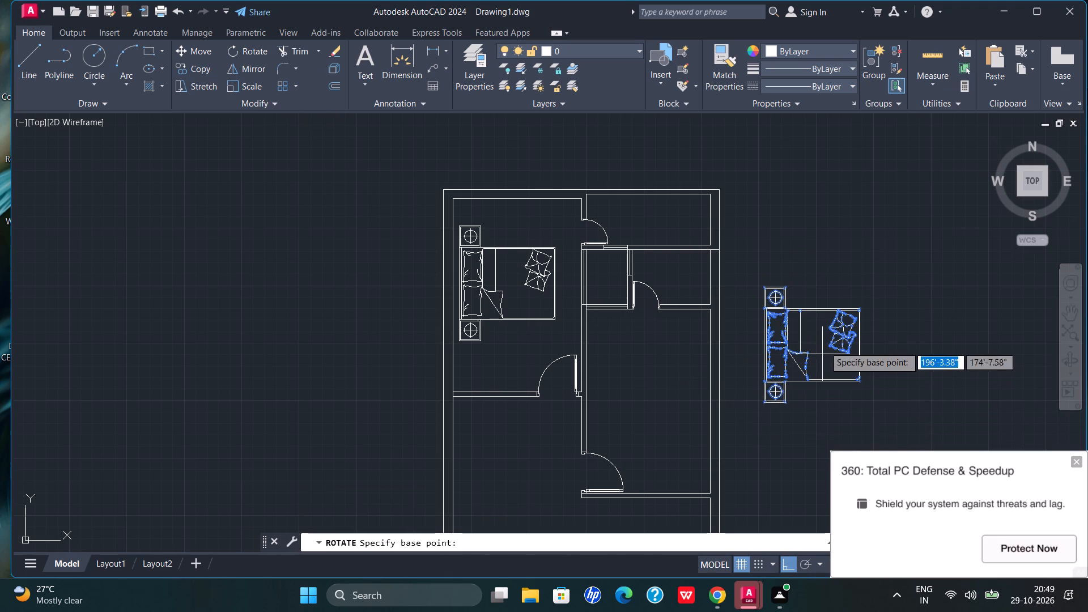
left_click(856, 311)
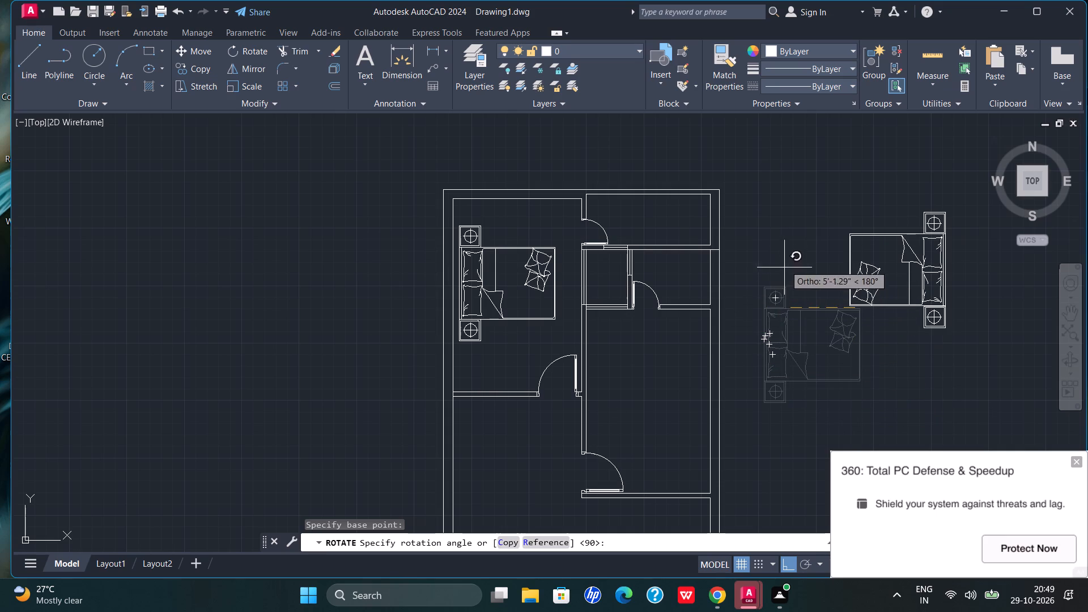
left_click(792, 245)
Move the rotated bed by its lower foot corner into the right-hand bedroom with Ortho off, headboard near the right outer wall.
left_click_drag(963, 202, 827, 271)
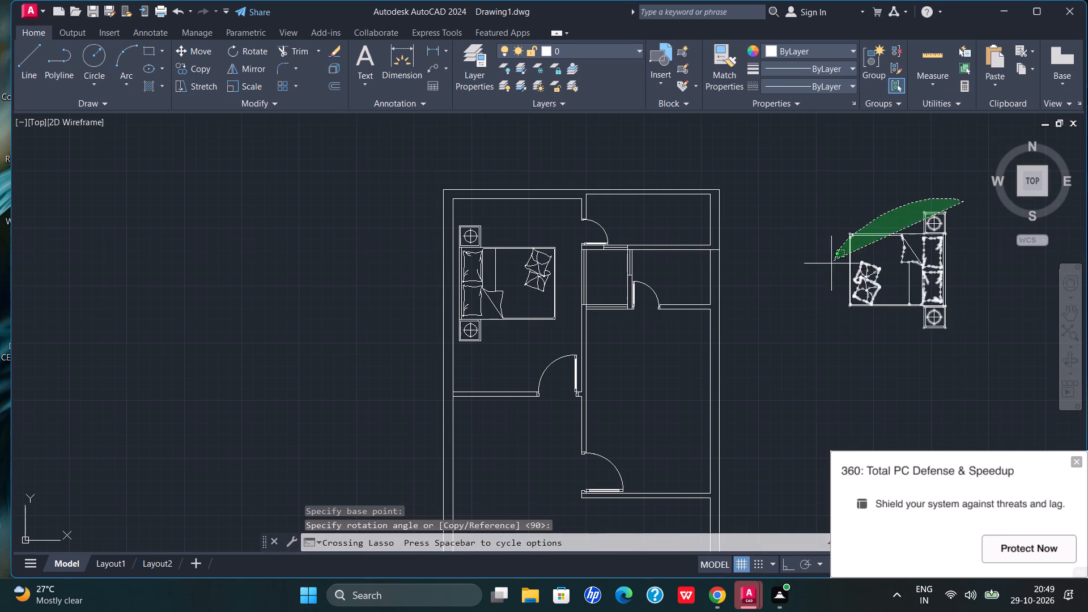
left_click_drag(827, 271, 959, 376)
left_click(202, 50)
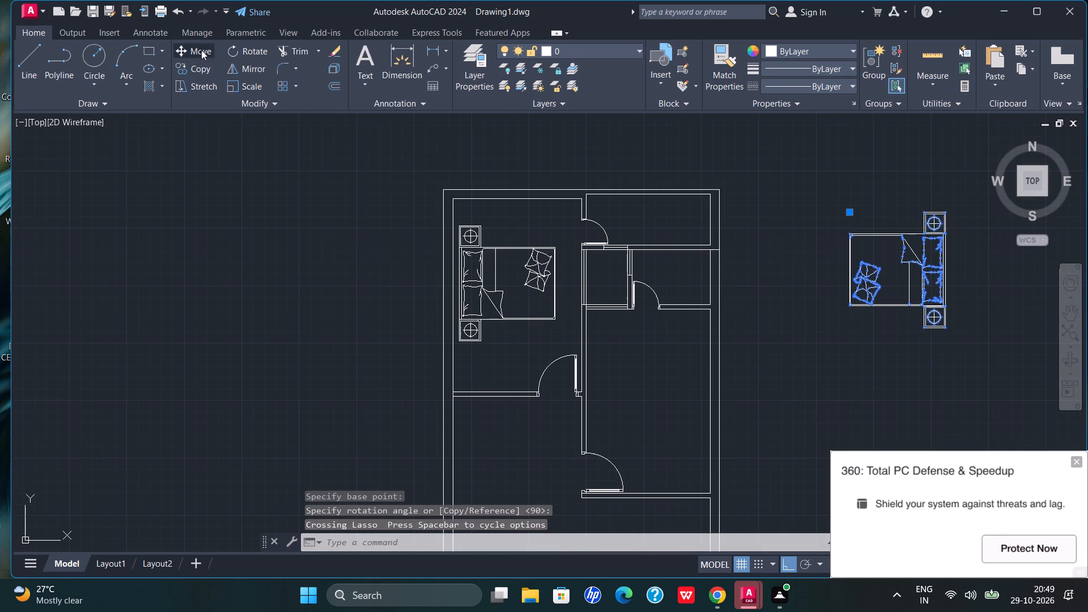
left_click(848, 308)
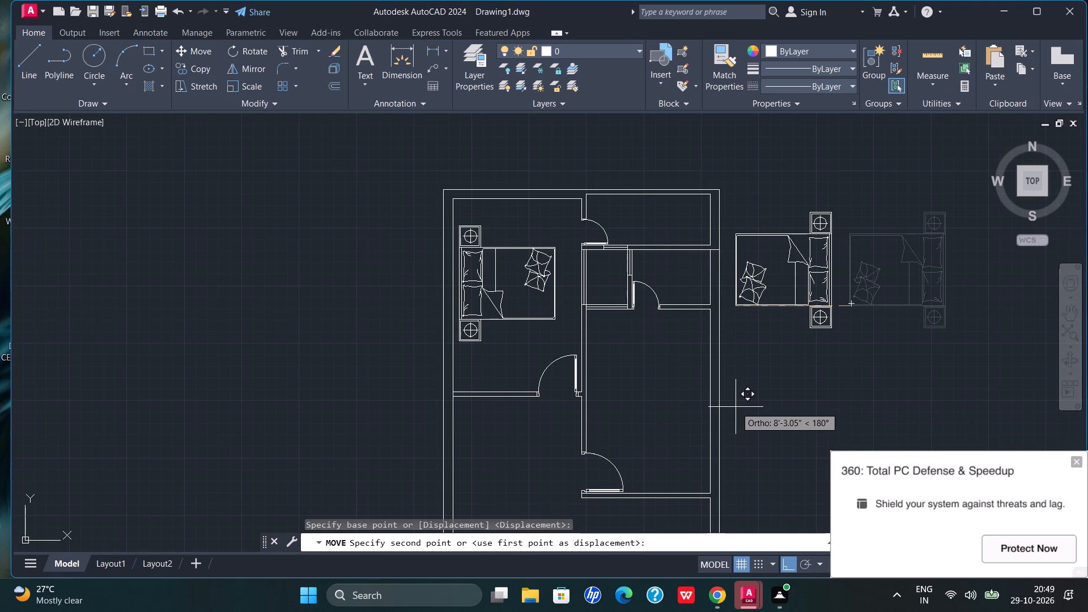
key("F8")
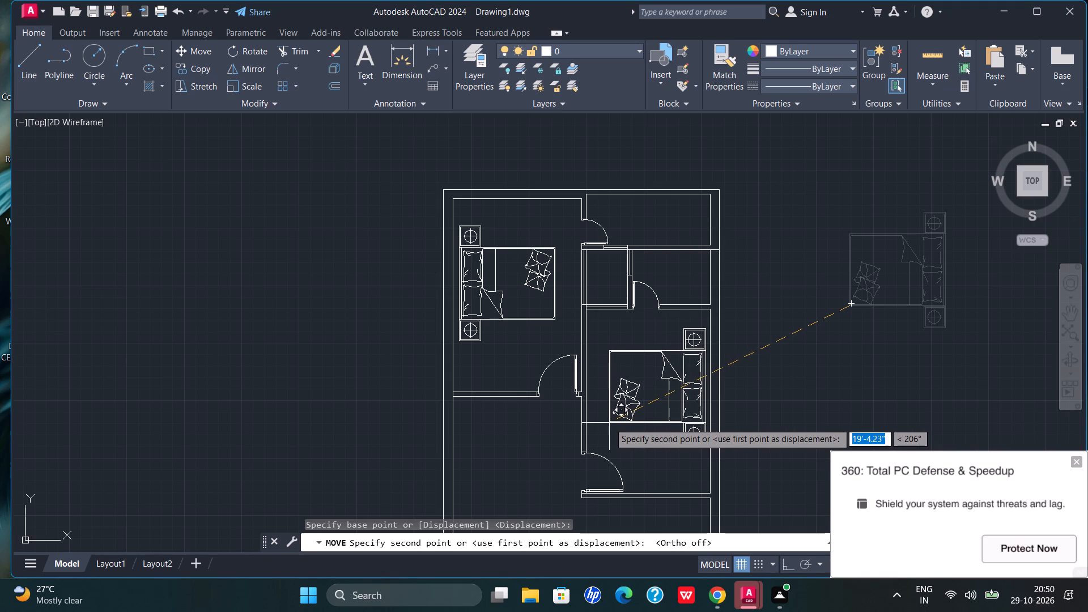
left_click(611, 428)
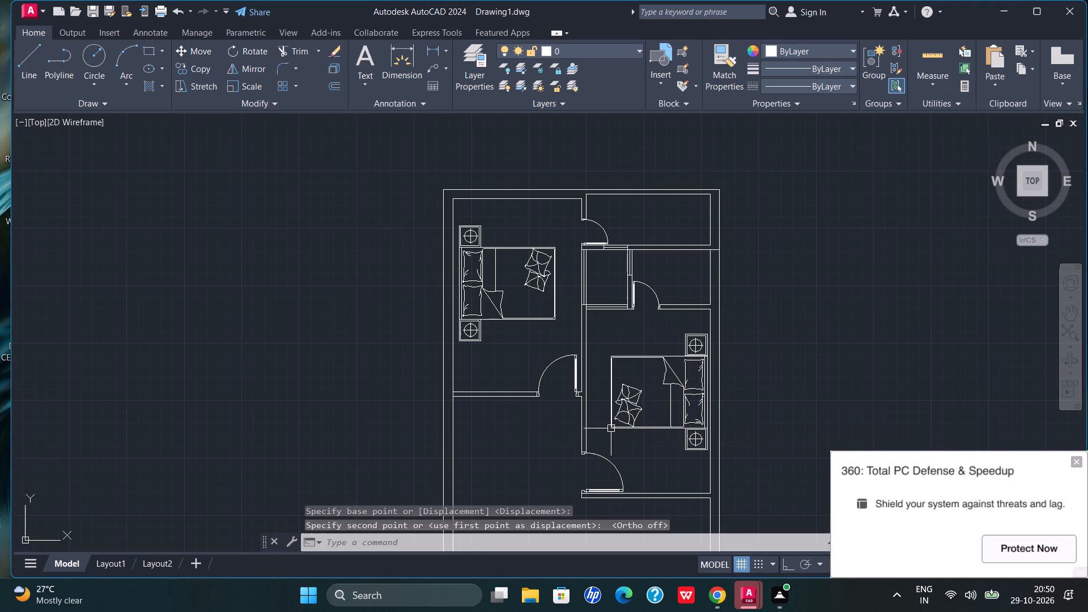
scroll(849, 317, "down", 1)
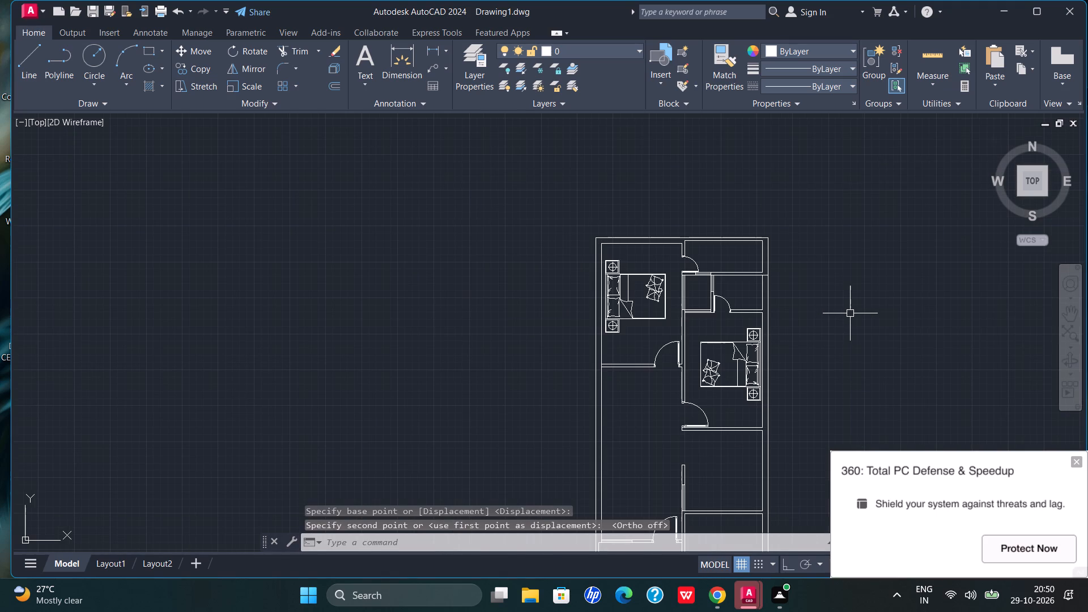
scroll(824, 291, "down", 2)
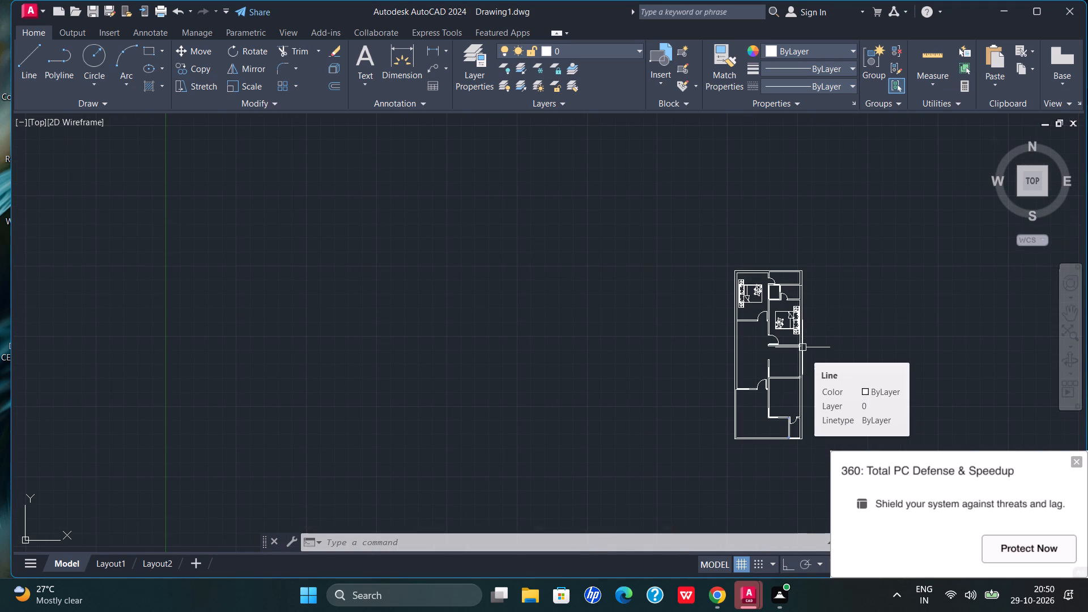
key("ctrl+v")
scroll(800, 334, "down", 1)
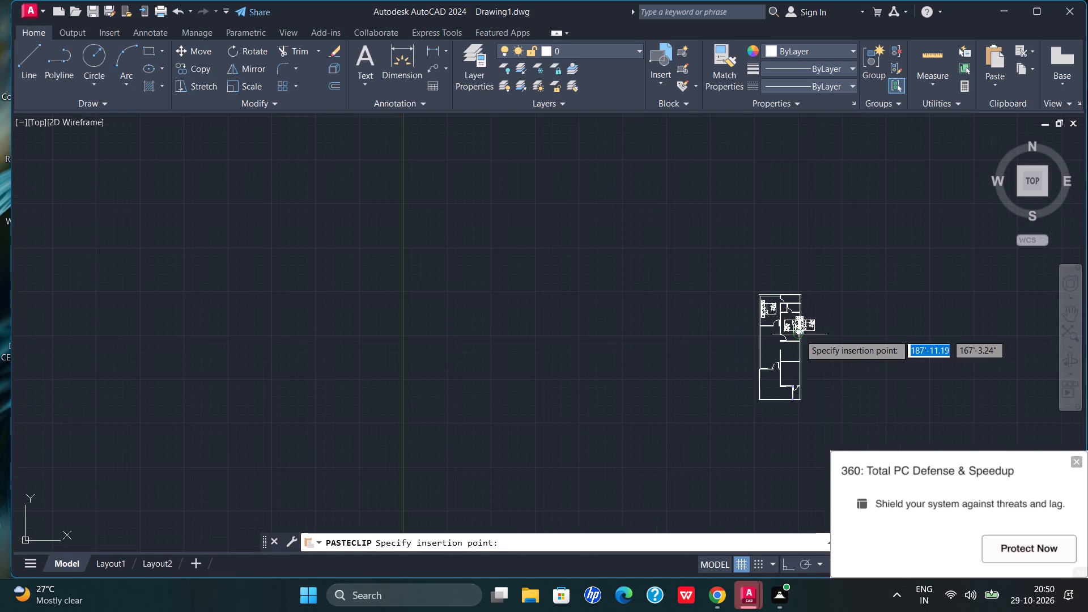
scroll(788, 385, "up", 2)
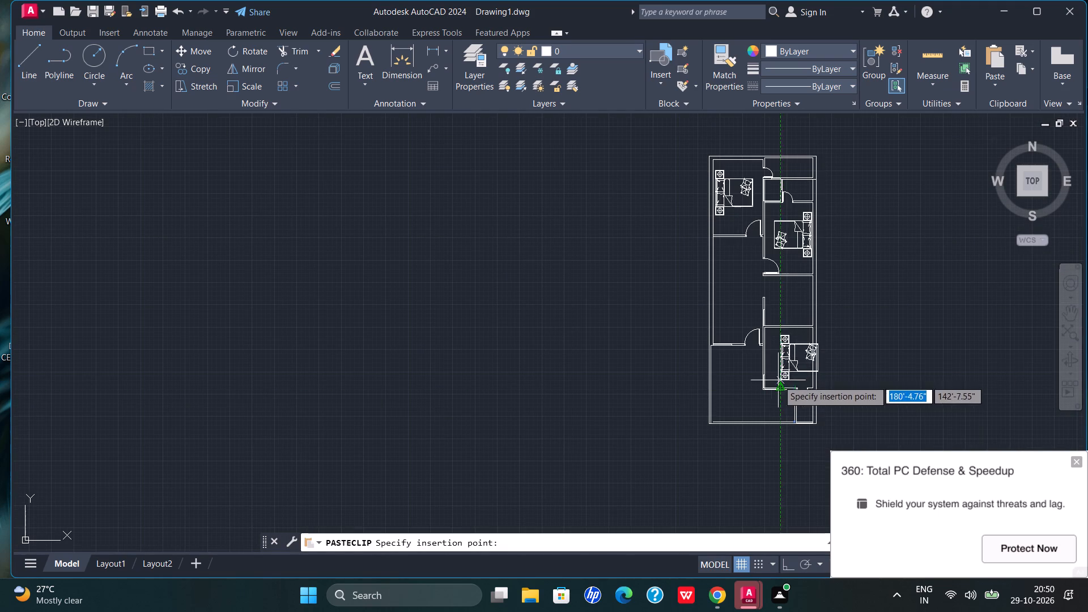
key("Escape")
Copy the rotated bed block and paste it into the lower-right room, headboard near the right outer wall.
scroll(809, 273, "up", 3)
scroll(794, 218, "down", 3)
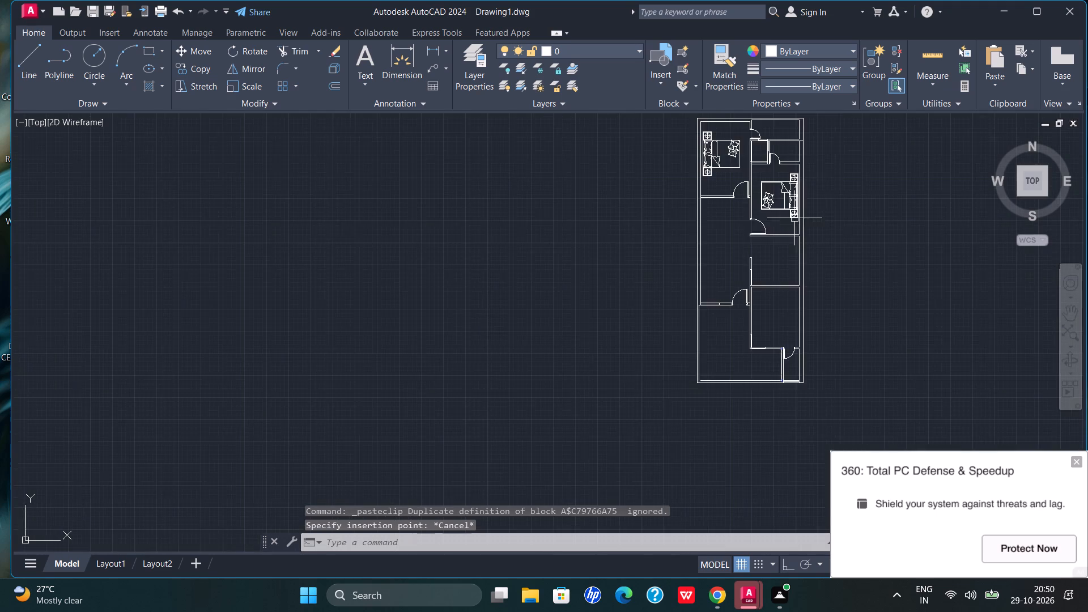
scroll(806, 165, "up", 2)
left_click_drag(758, 182, 741, 309)
key("ctrl+c")
key("ctrl+v")
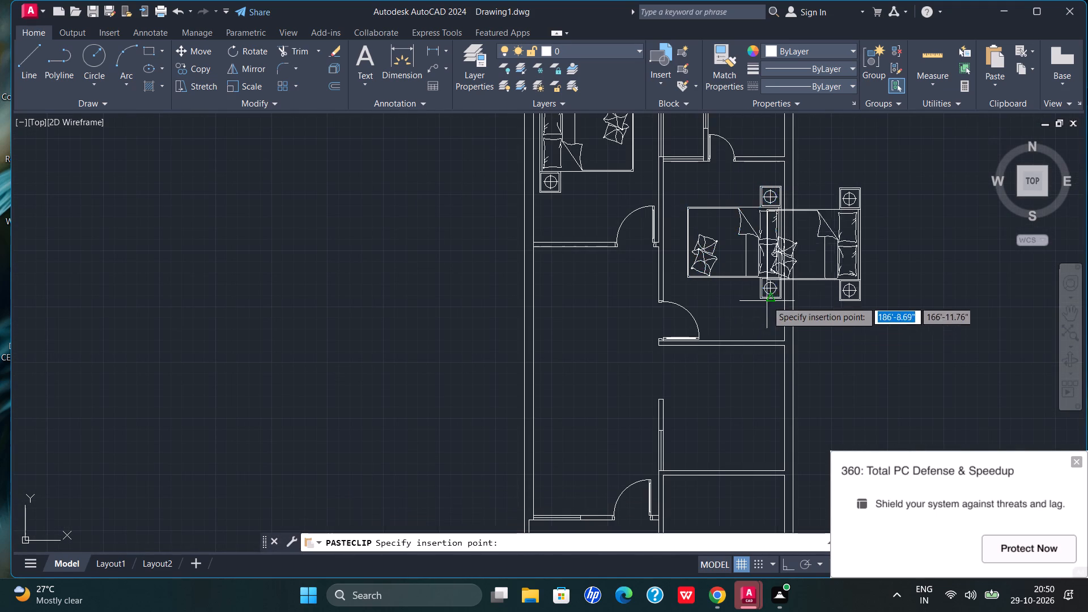
scroll(767, 301, "down", 3)
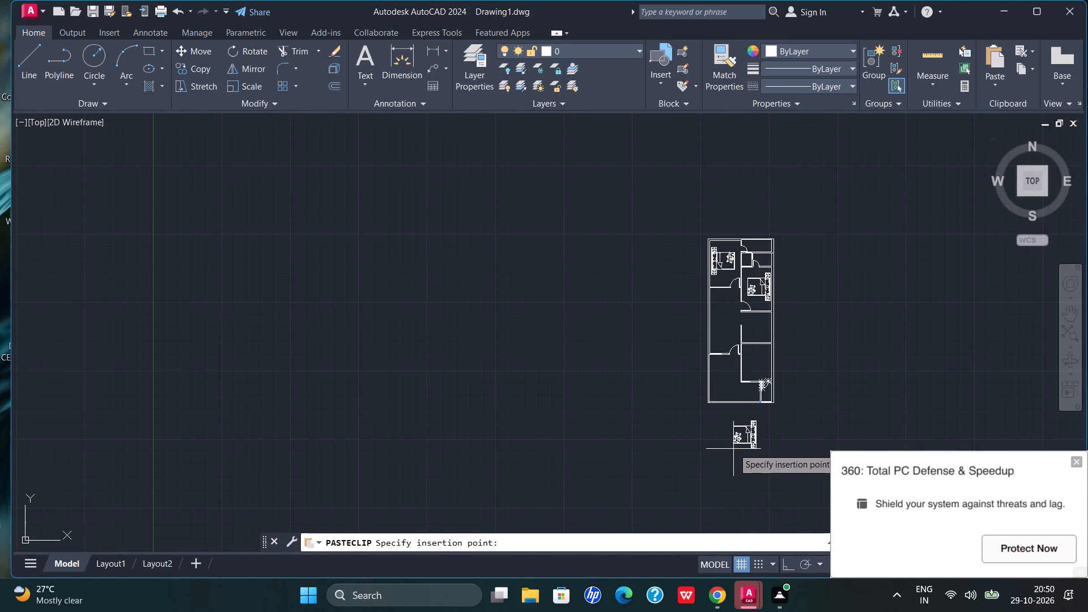
scroll(763, 389, "up", 4)
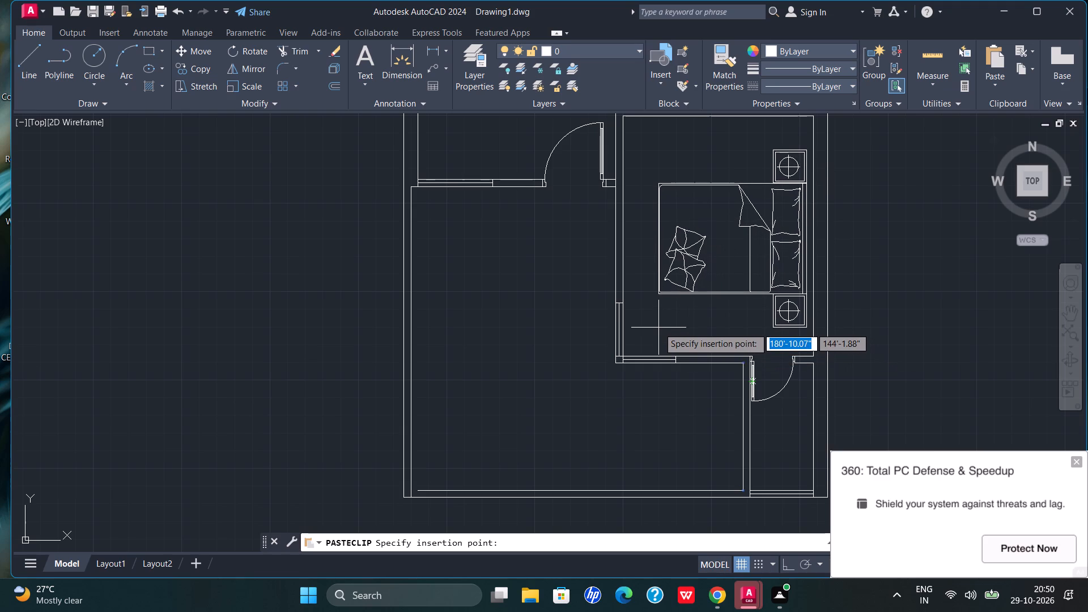
left_click(658, 328)
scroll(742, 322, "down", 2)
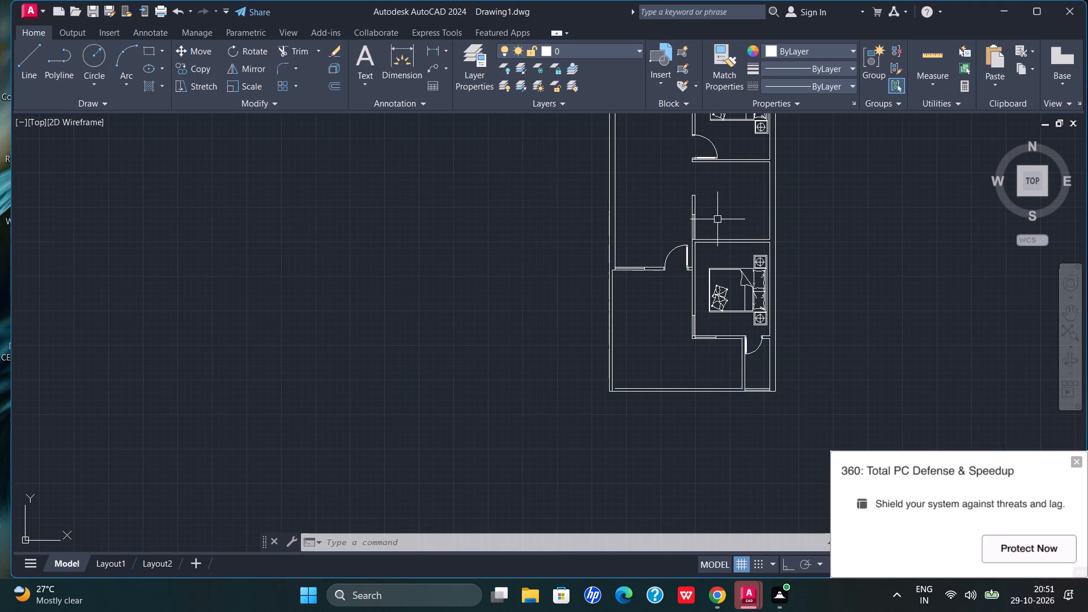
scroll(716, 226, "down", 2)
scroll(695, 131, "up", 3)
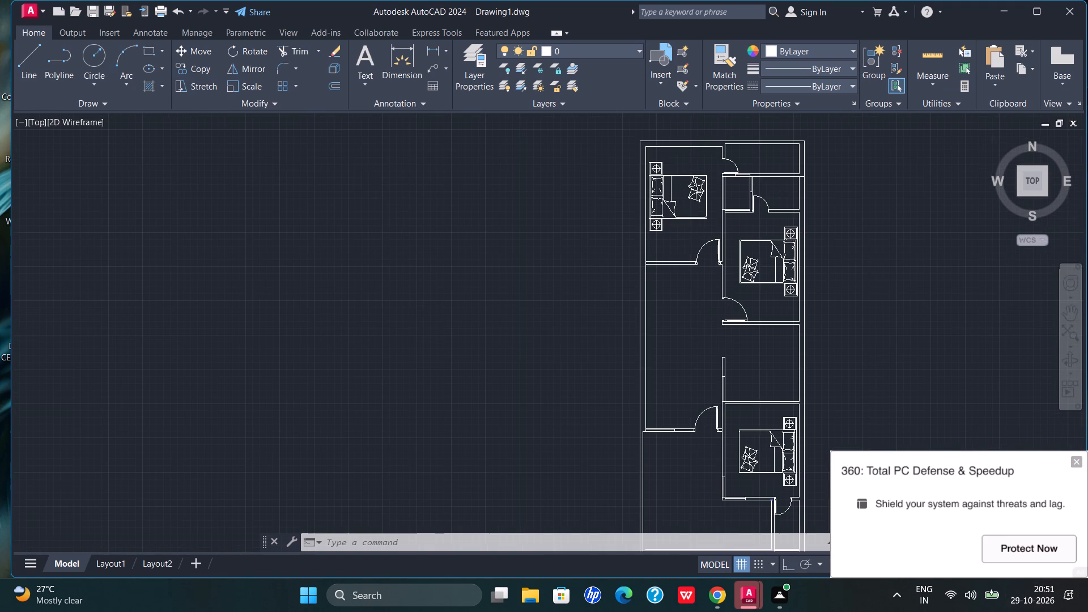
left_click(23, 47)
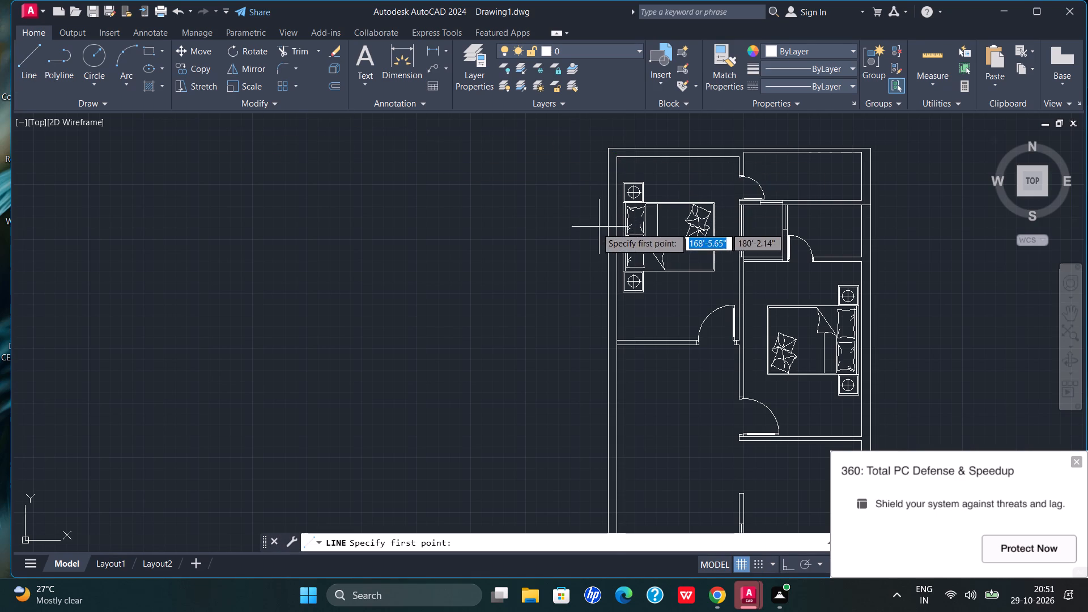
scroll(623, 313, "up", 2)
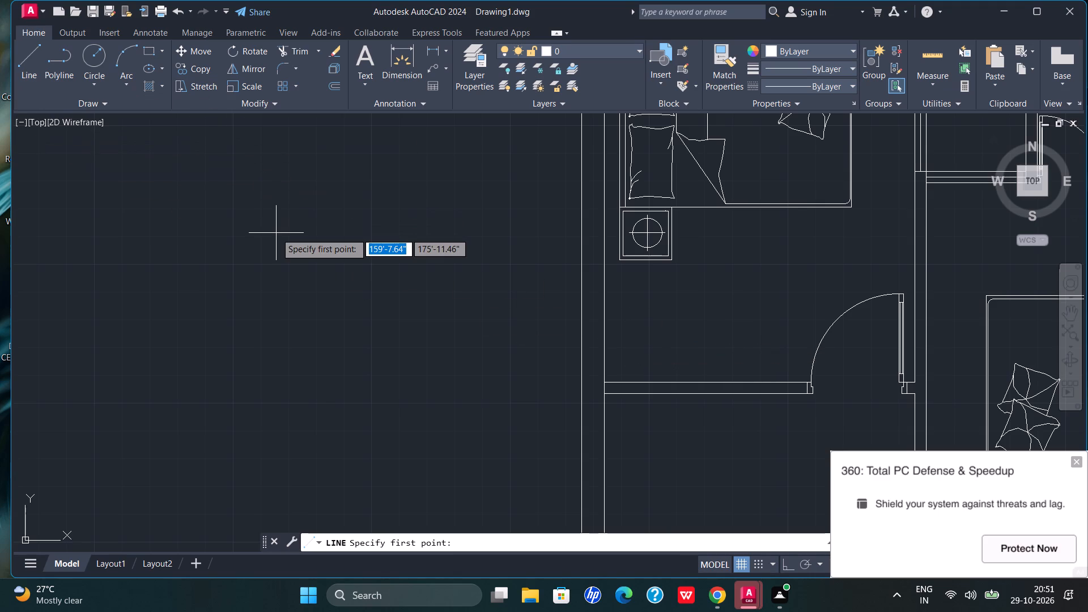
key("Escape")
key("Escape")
Offset the inner line of the upper-left room's bottom wall 1'5" up into the room.
type("of")
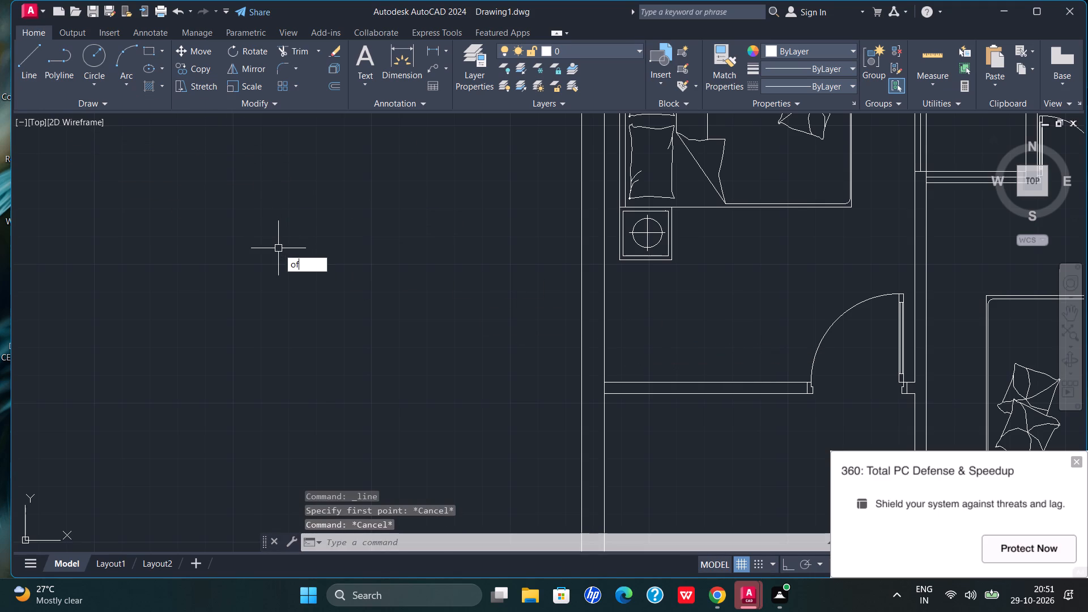
key("Return")
key("Return")
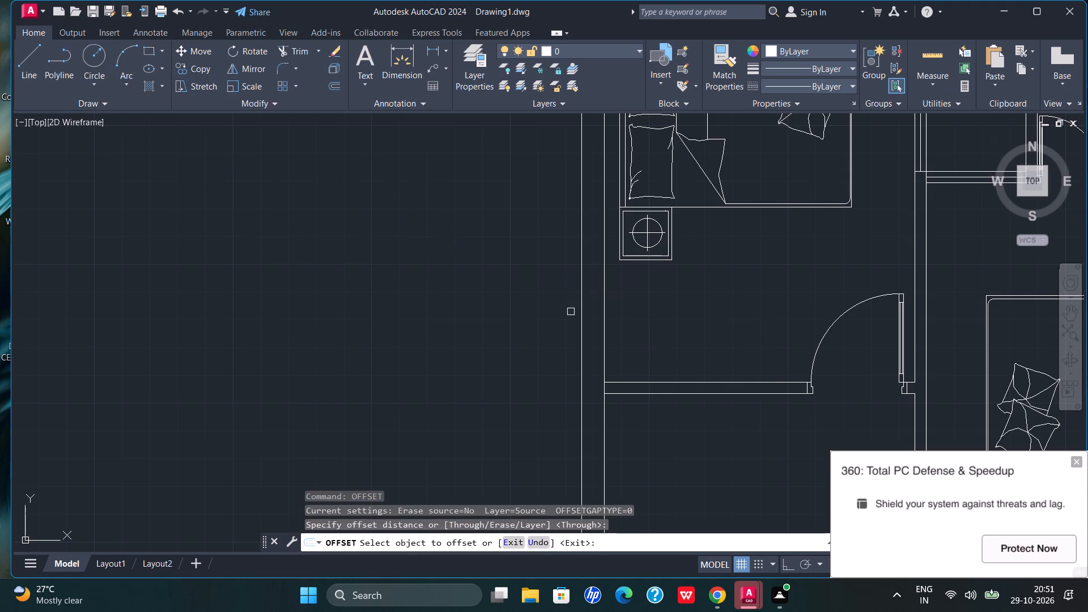
left_click(658, 380)
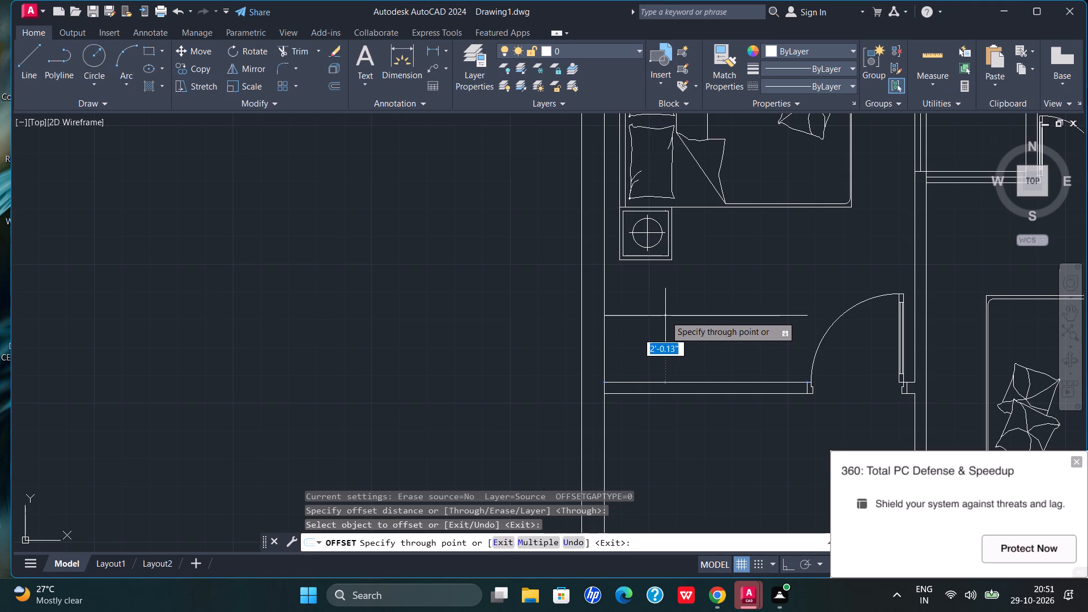
type("1'")
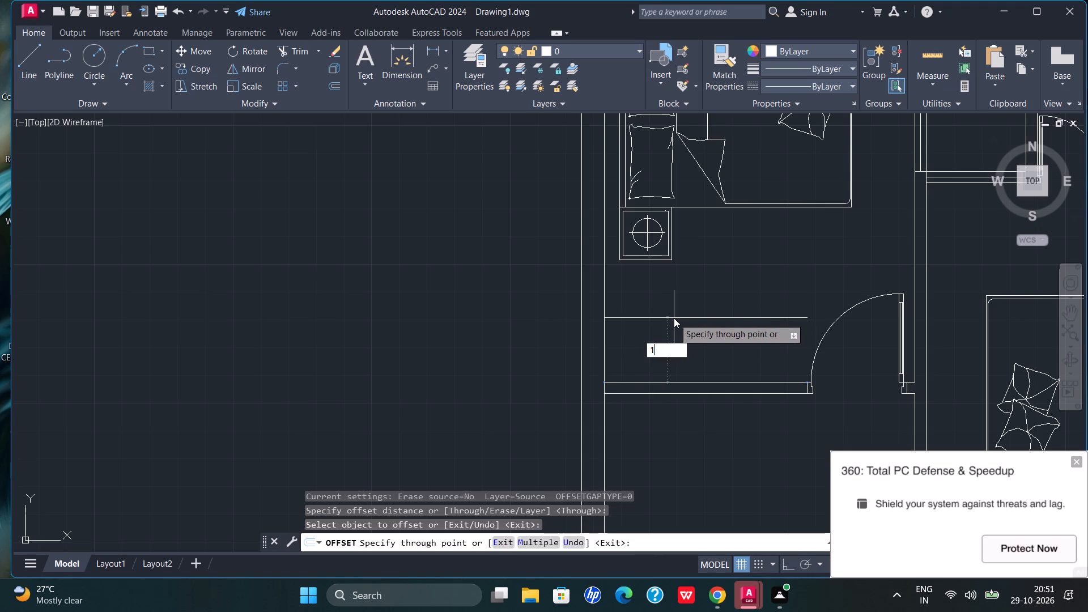
key("5")
key("shift+quotedbl")
key("Return")
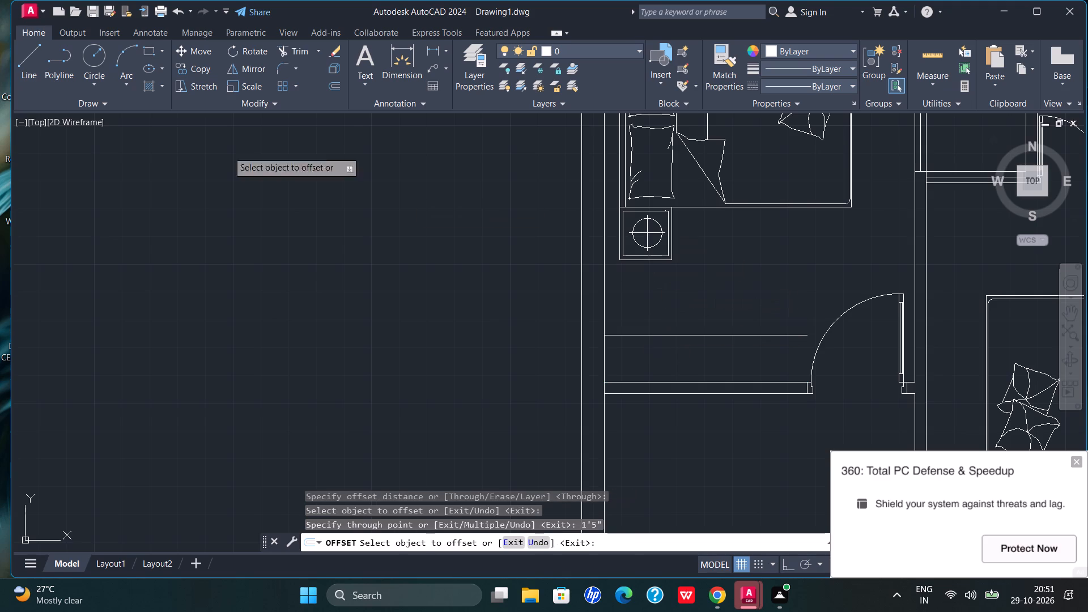
Draw a vertical line with Snap and Ortho on from the offset line's door-side end down through the upper-left bedroom's bottom wall.
left_click(25, 63)
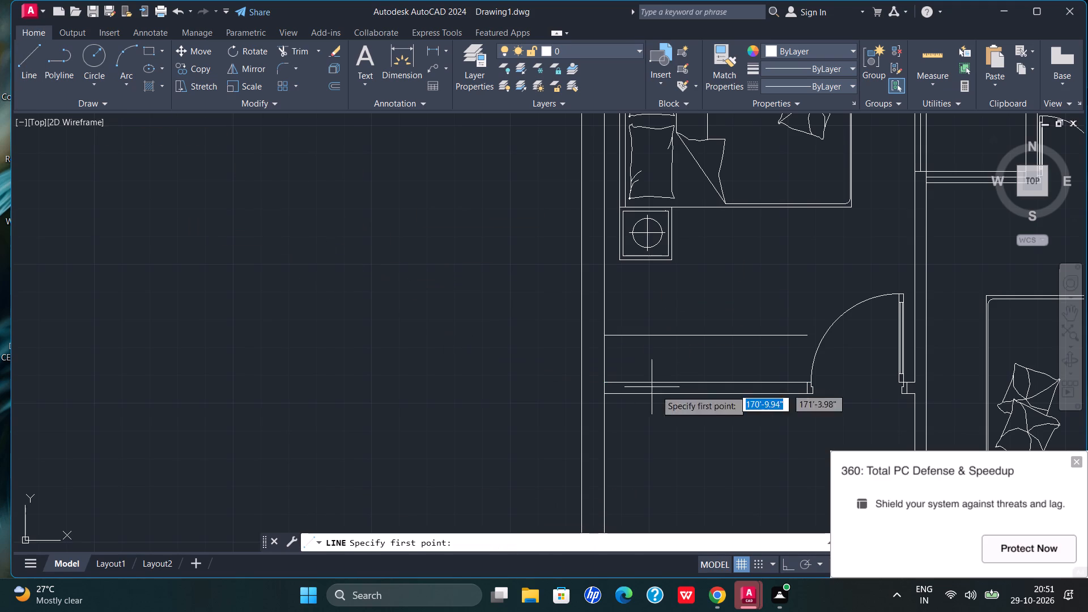
left_click(809, 338)
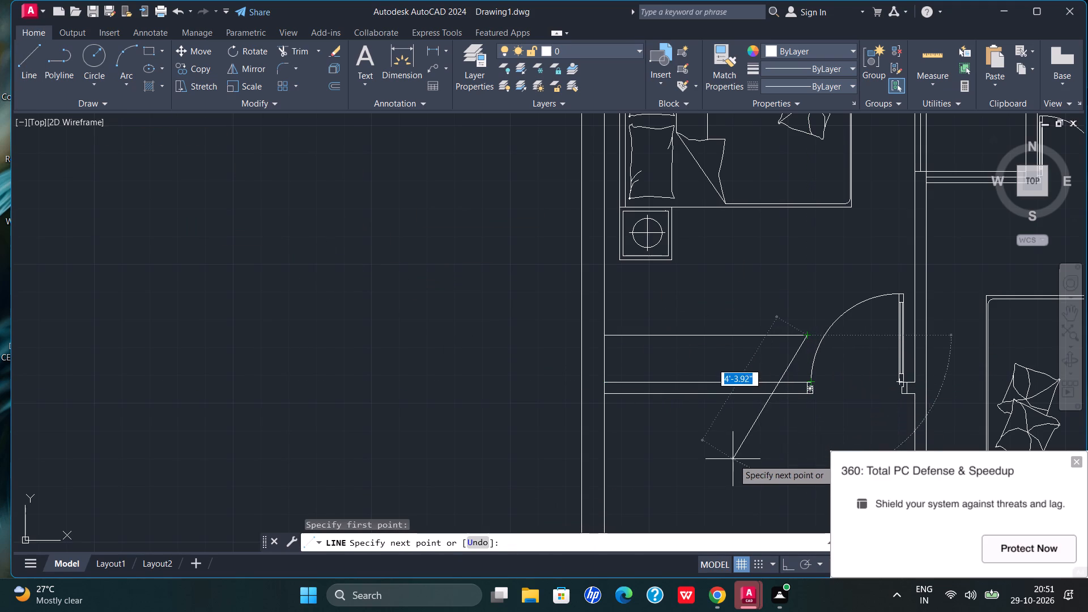
key("F9")
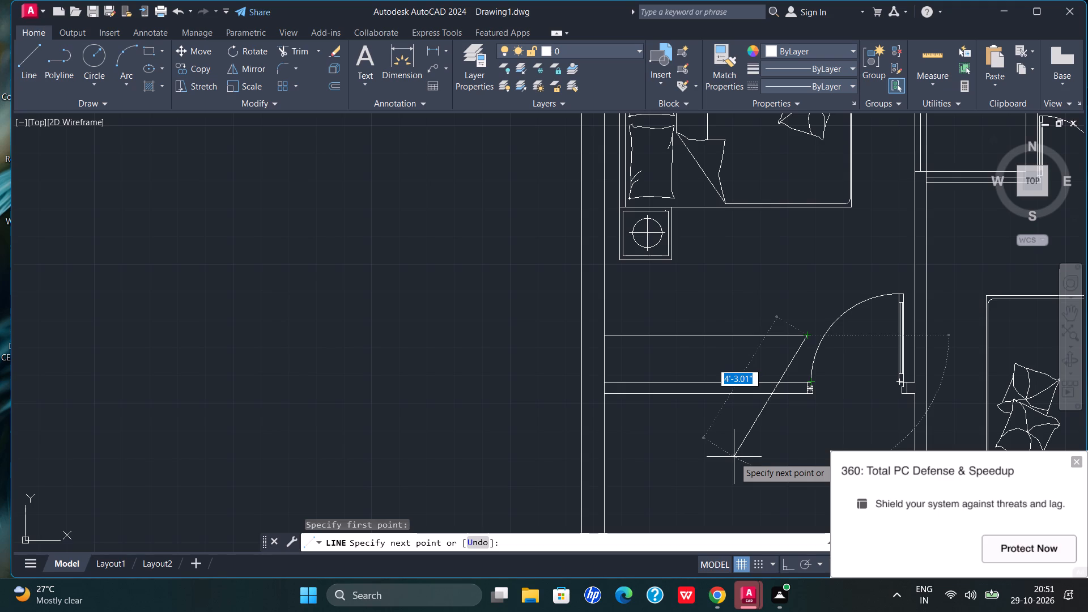
key("F8")
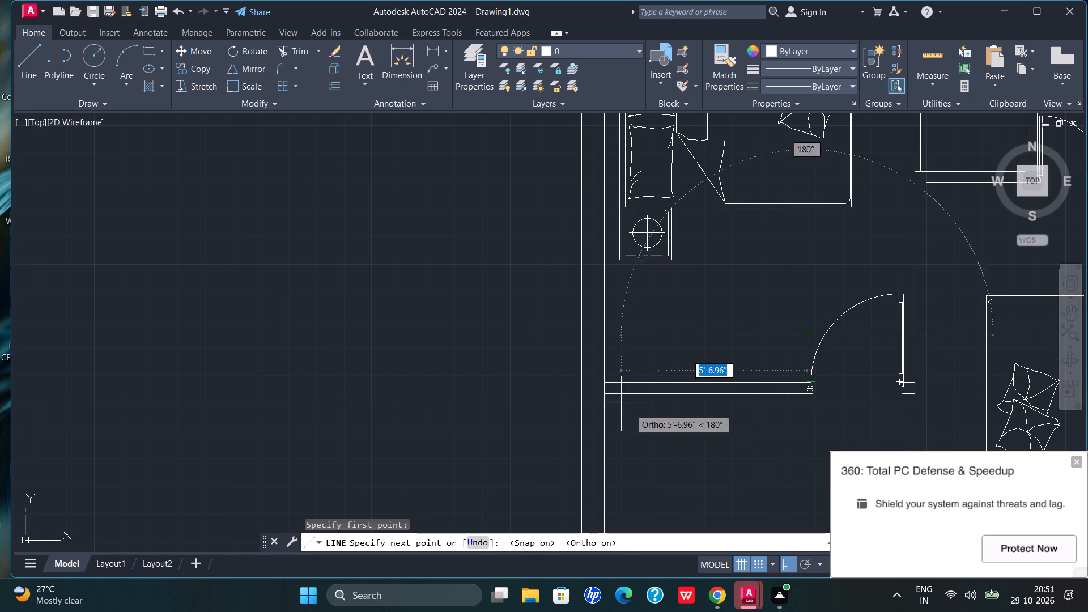
scroll(796, 376, "up", 3)
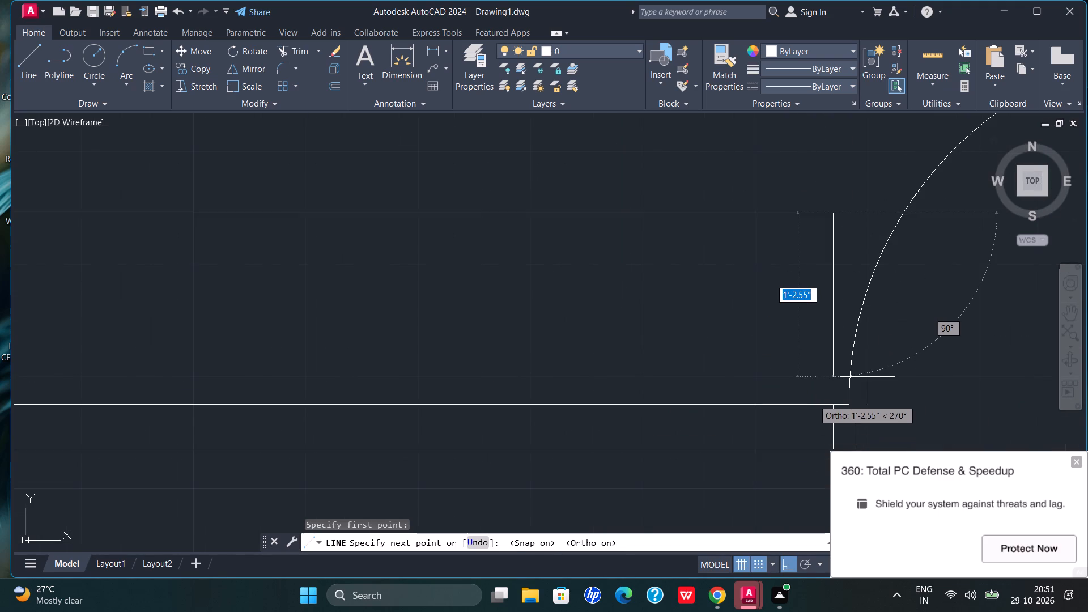
scroll(797, 365, "down", 3)
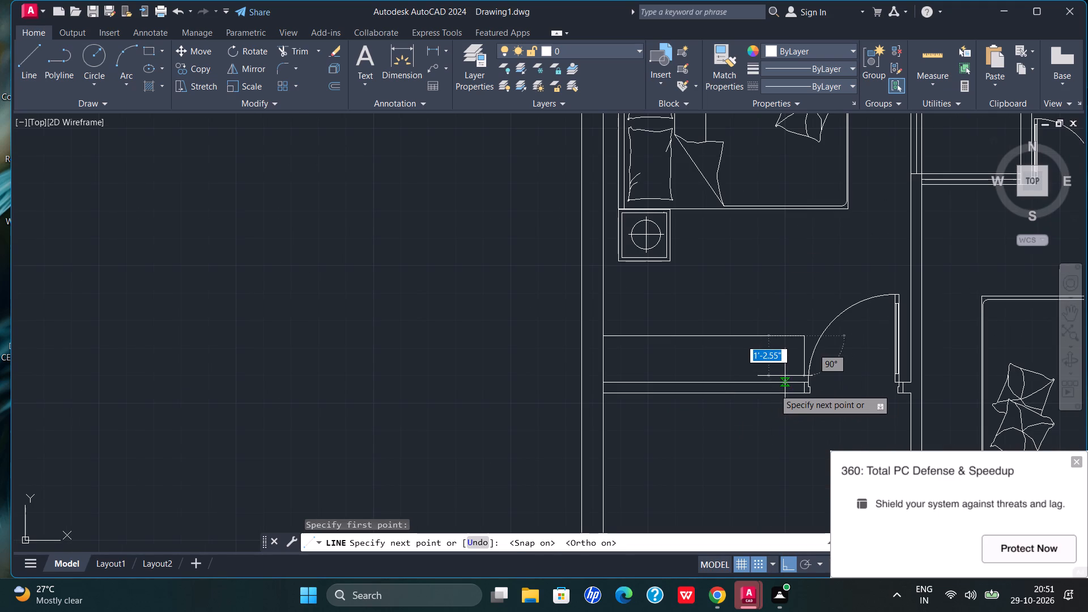
left_click(808, 390)
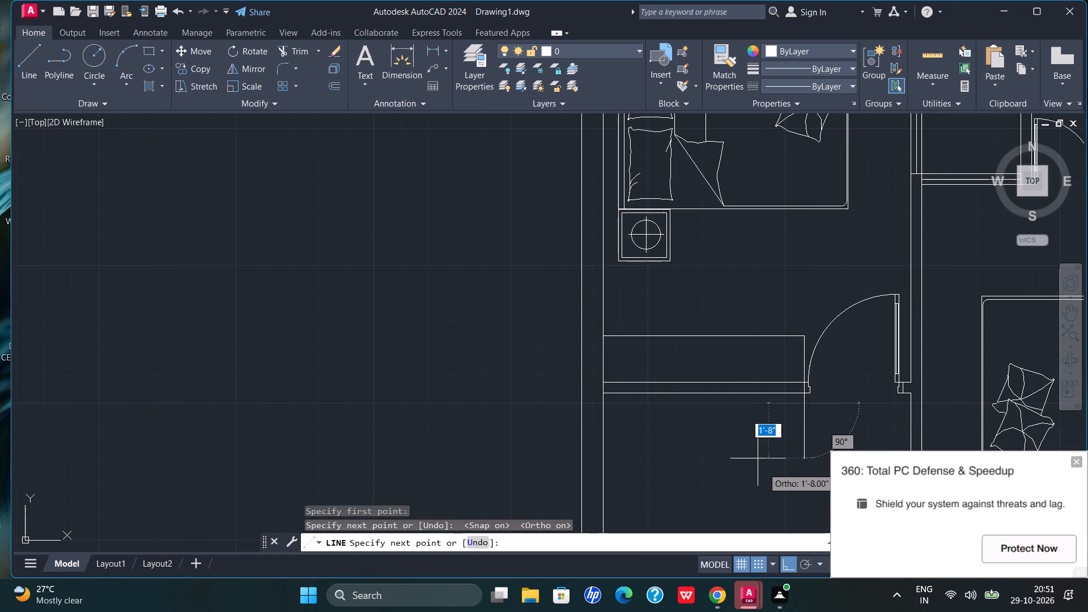
key("Escape")
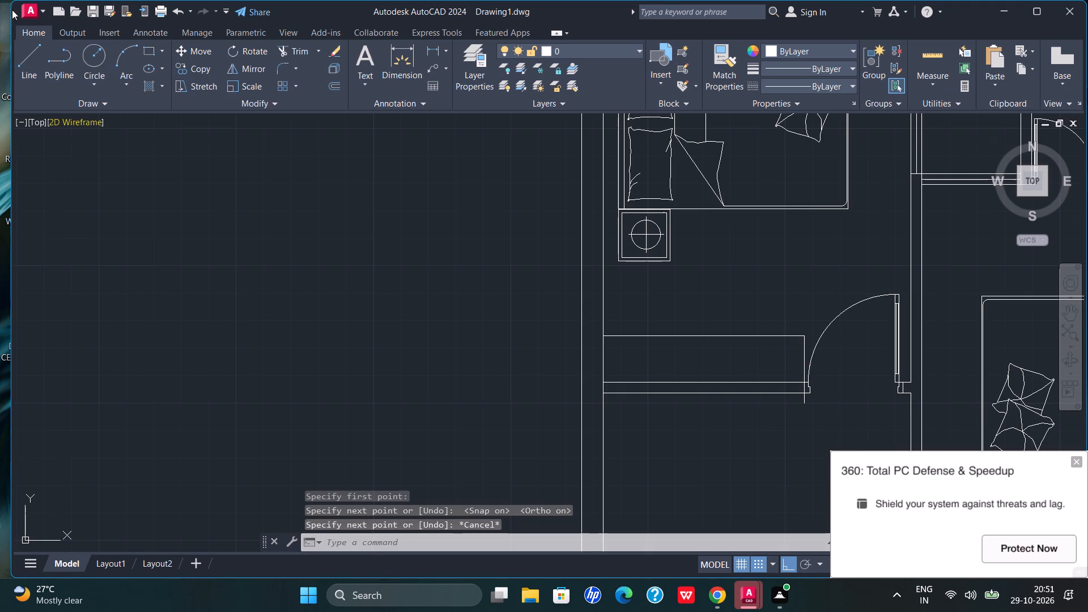
Trim the part of the vertical end line that projects below the upper-left bedroom's bottom wall.
left_click(285, 52)
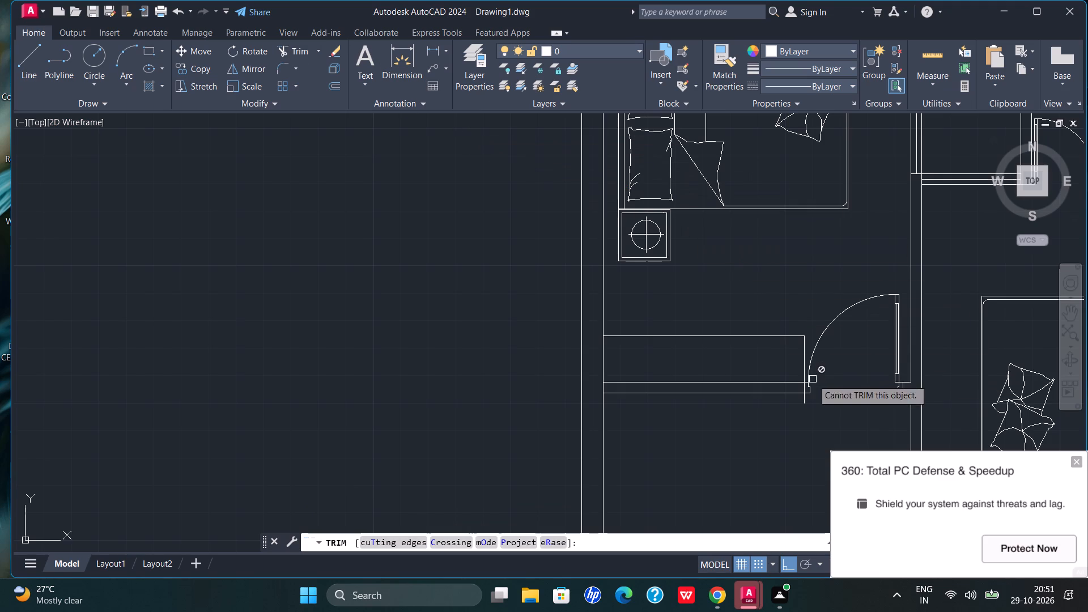
scroll(814, 389, "up", 3)
left_click_drag(813, 417, 749, 434)
scroll(717, 450, "down", 1)
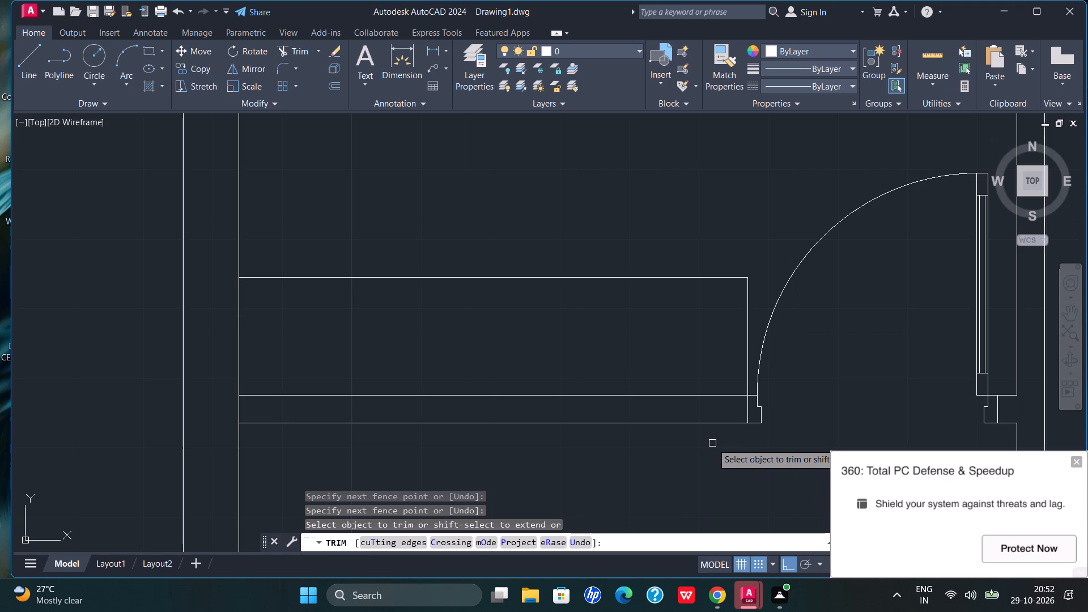
scroll(712, 433, "down", 2)
scroll(735, 419, "up", 1)
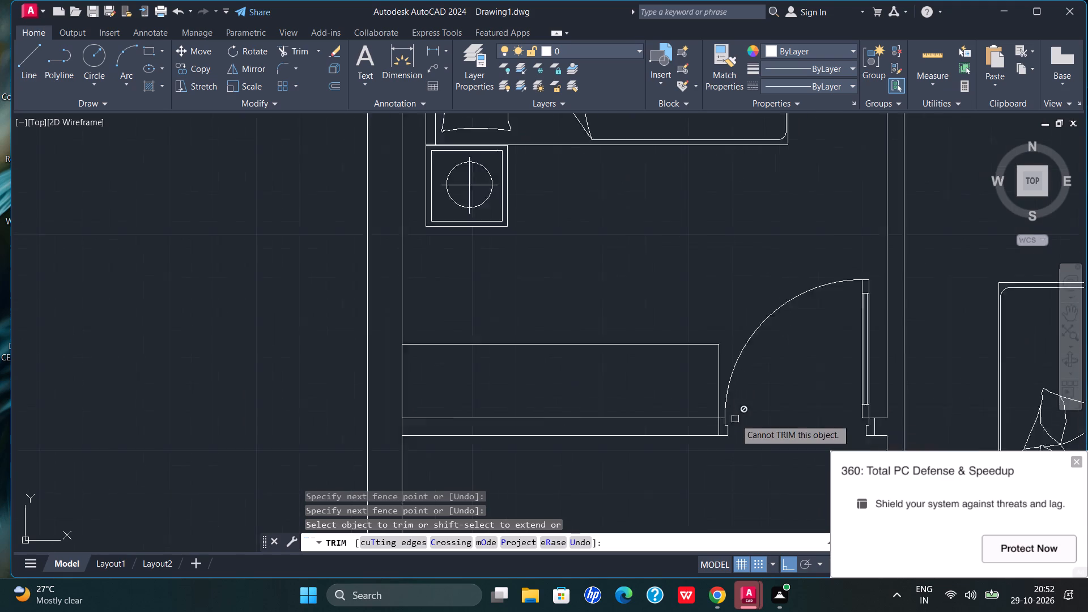
scroll(735, 419, "up", 6)
scroll(607, 375, "down", 3)
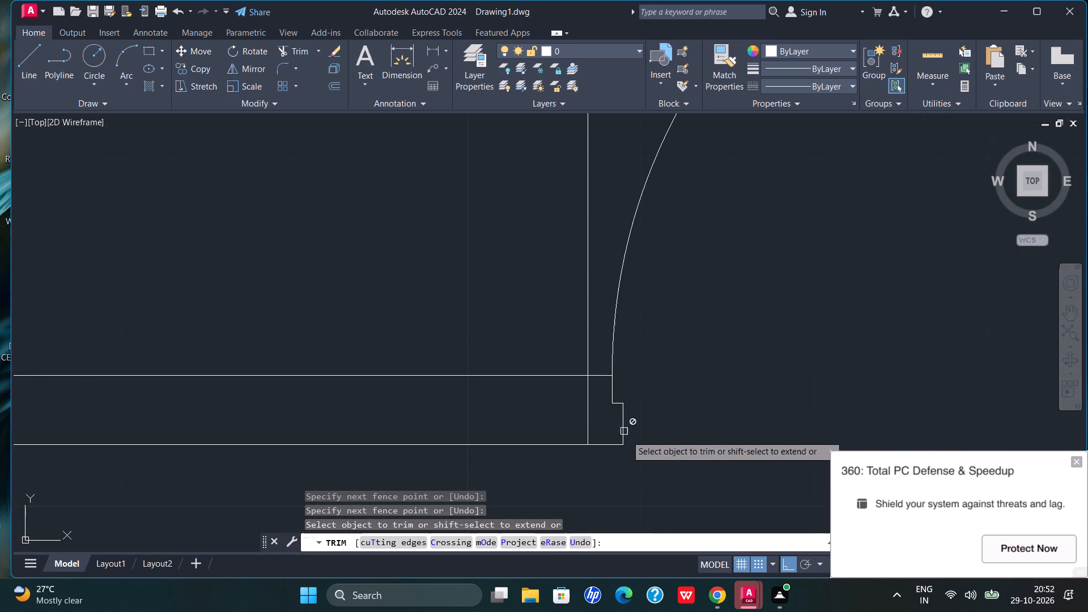
scroll(645, 436, "down", 2)
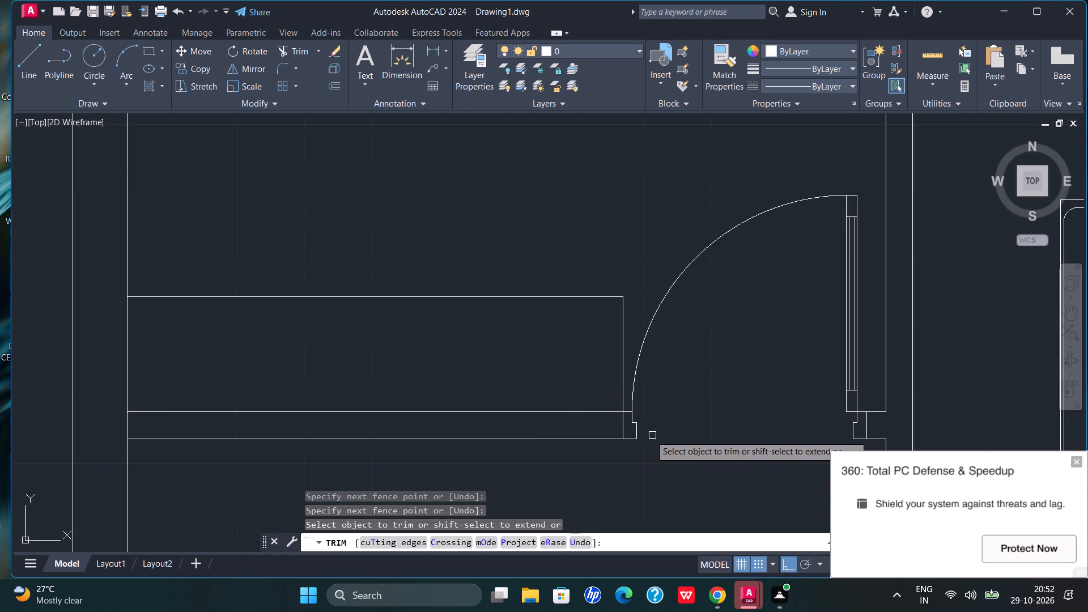
scroll(647, 435, "down", 1)
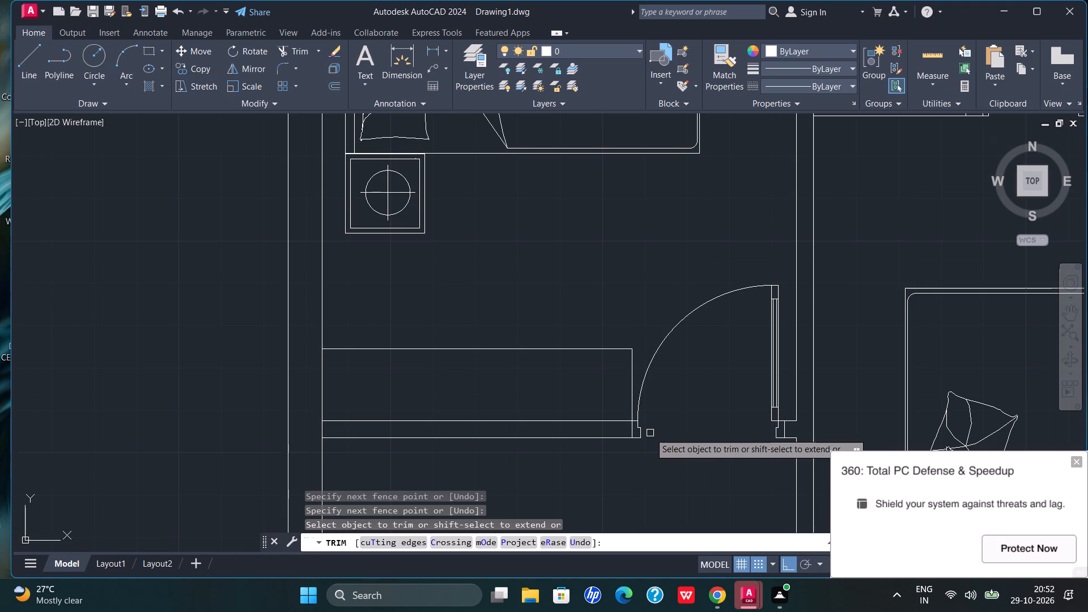
scroll(587, 305, "down", 2)
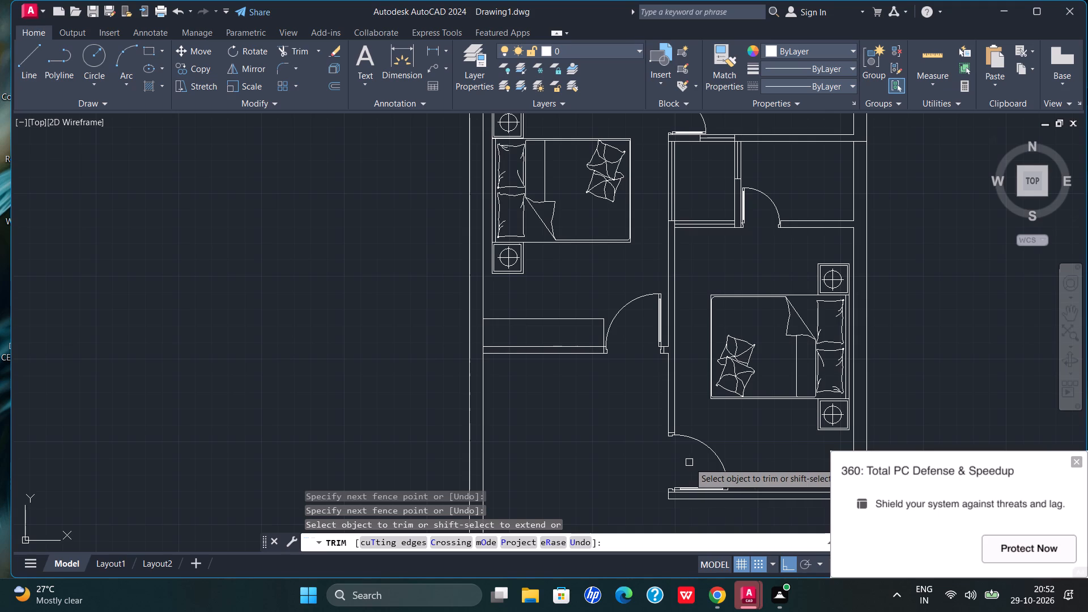
scroll(700, 386, "down", 1)
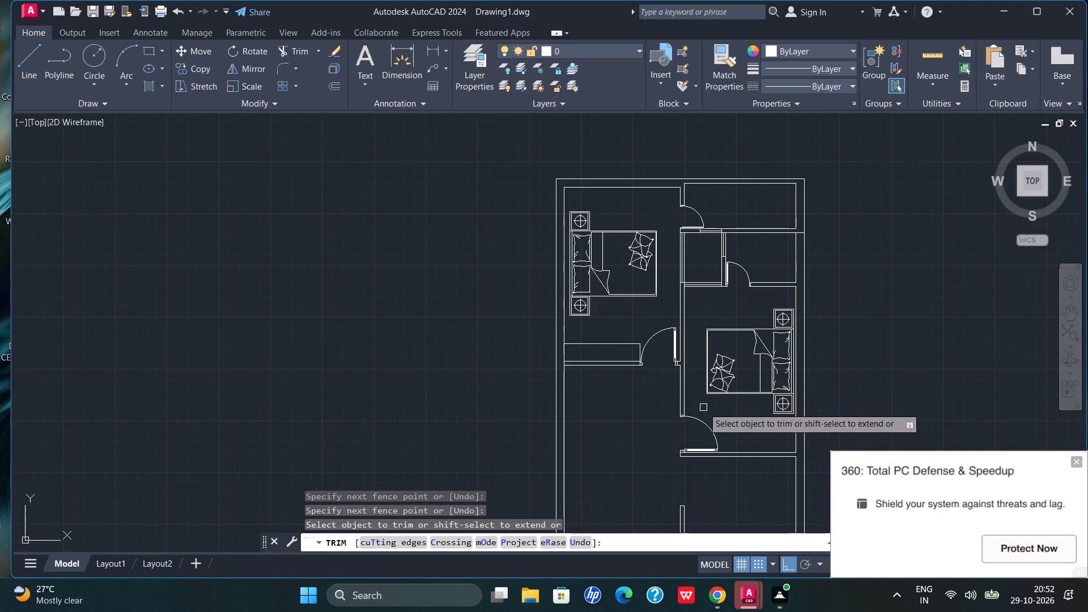
scroll(715, 393, "down", 1)
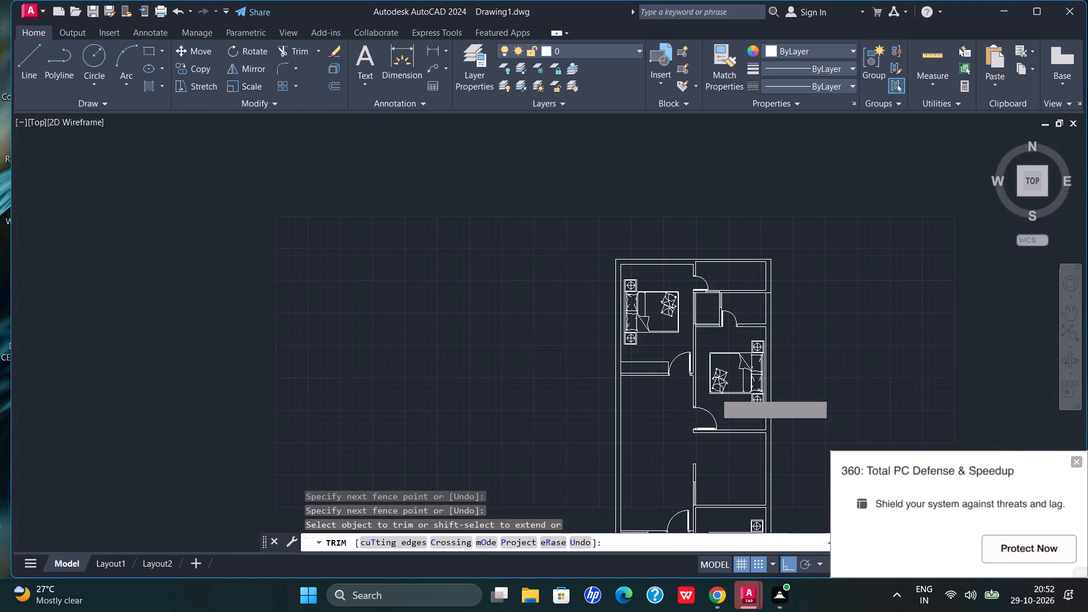
scroll(722, 405, "down", 3)
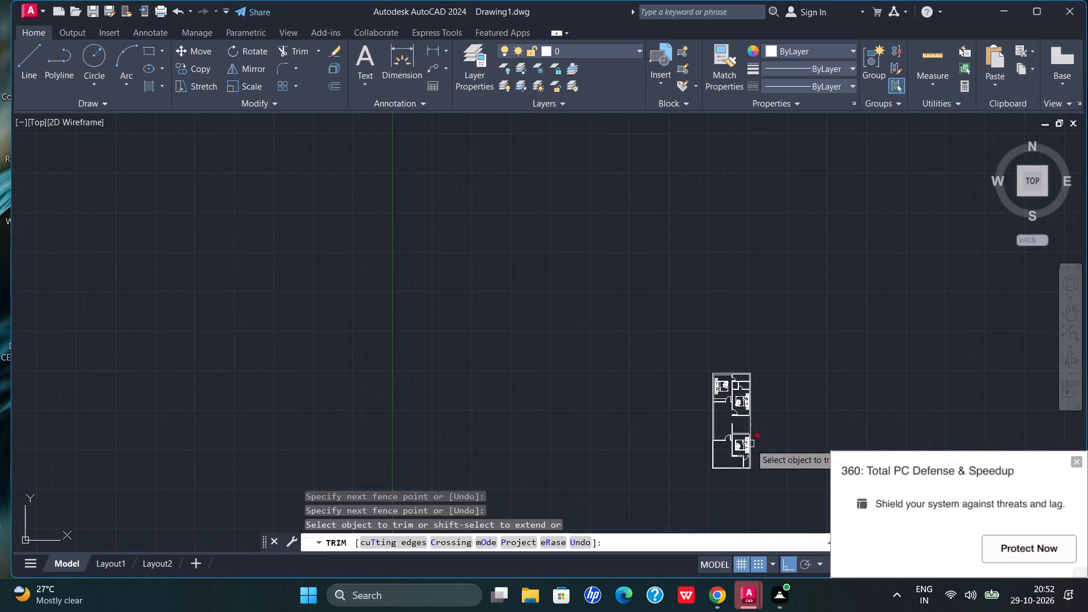
scroll(740, 459, "up", 6)
key("Escape")
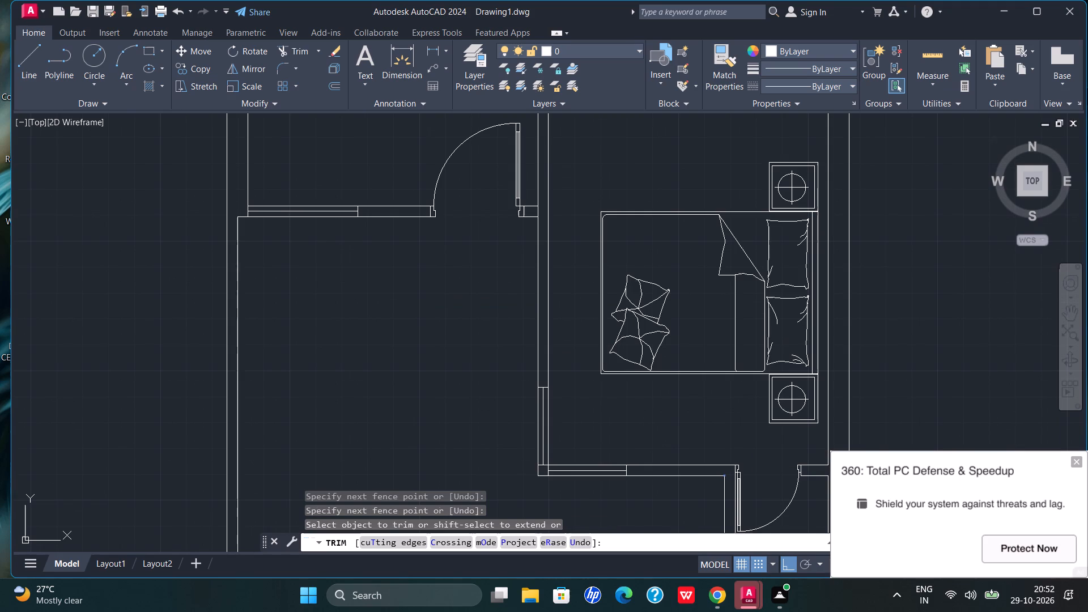
key("Escape")
key("Escape")
Offset the inner line of the lower-right bedroom's bottom wall 1'5" up into the room.
type("of")
key("Return")
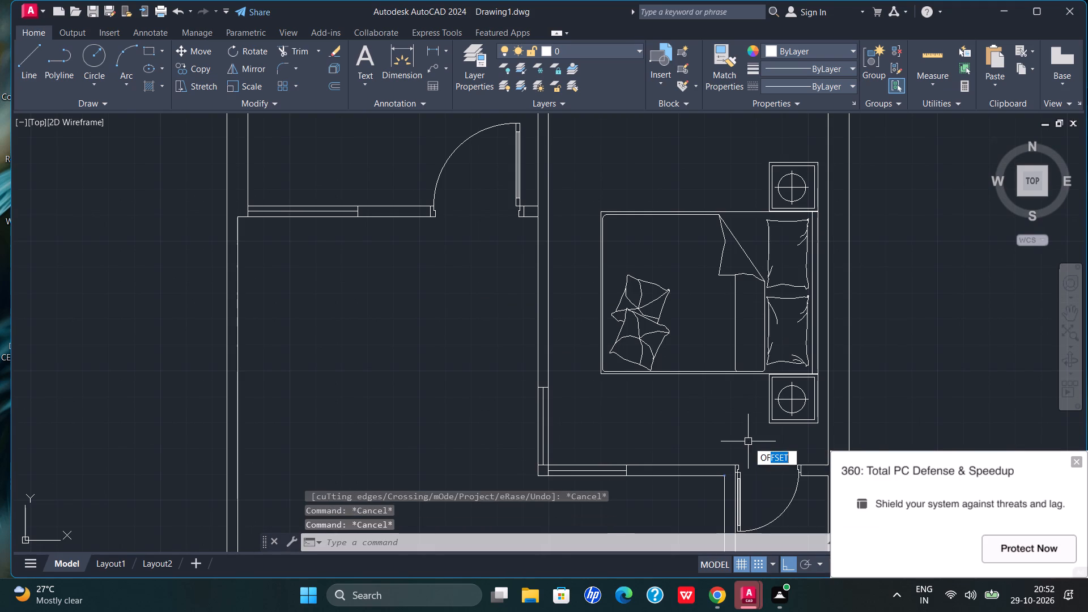
key("Return")
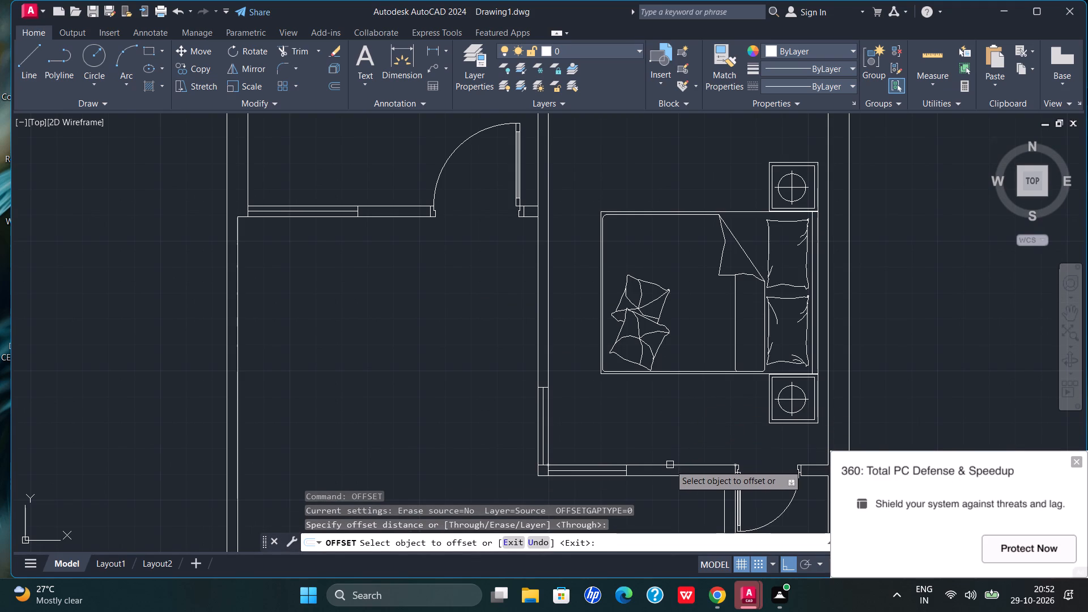
left_click(670, 465)
type("1'5\"")
key("Return")
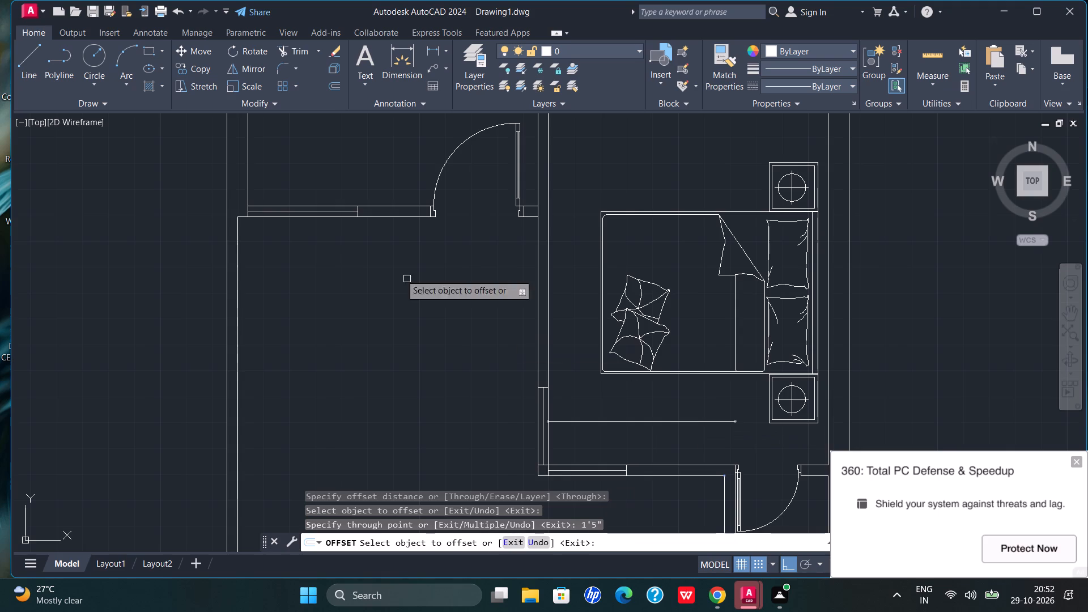
Draw a vertical line from the lower-right bedroom's bottom wall up to the offset line, a little short of the door.
left_click(24, 50)
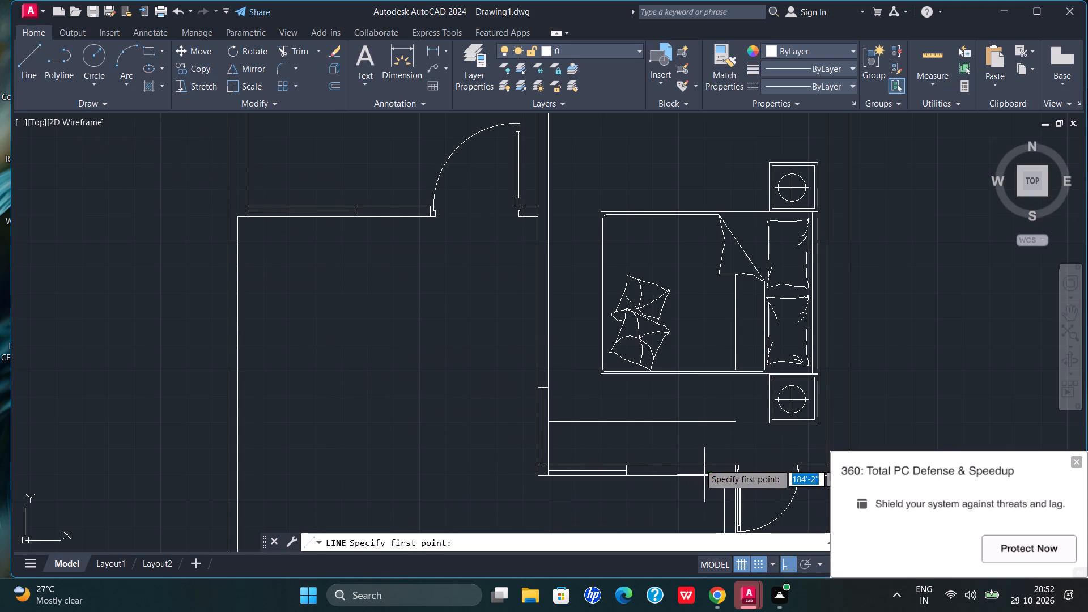
scroll(696, 467, "up", 1)
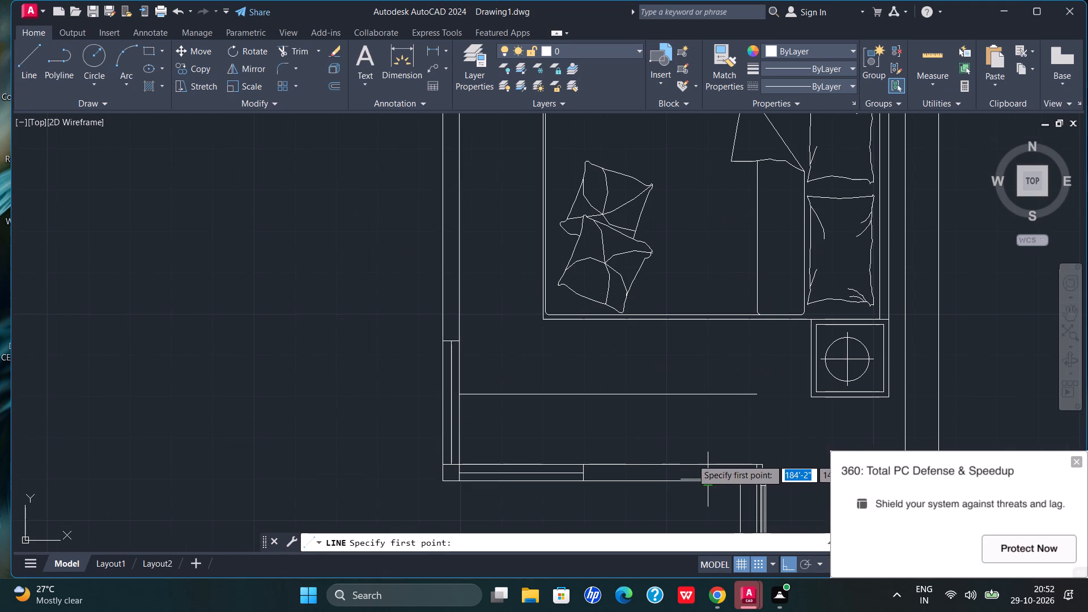
scroll(668, 435, "down", 3)
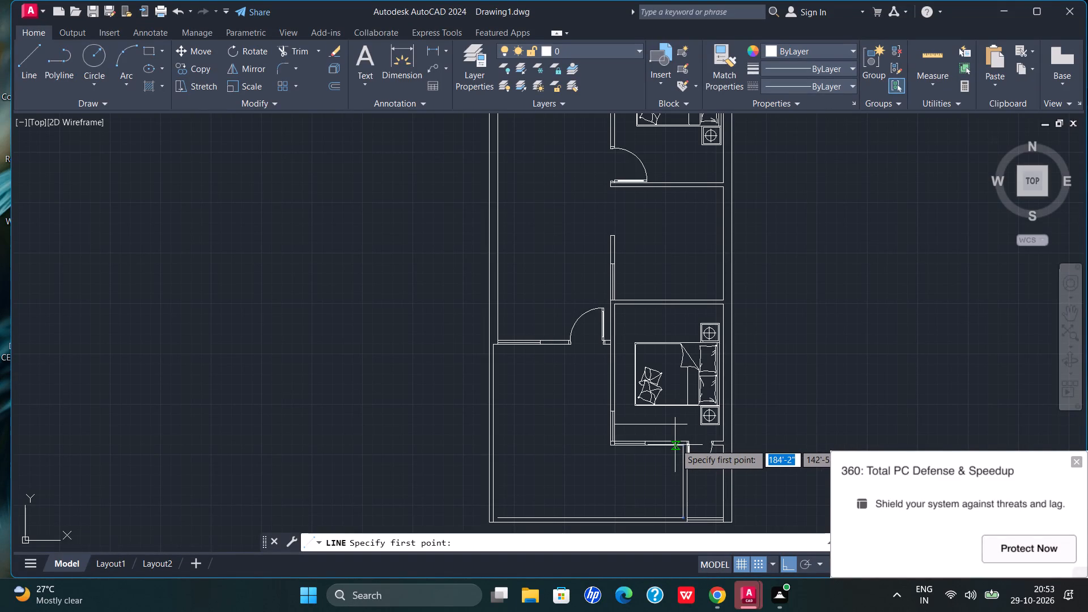
left_click(675, 443)
left_click(670, 422)
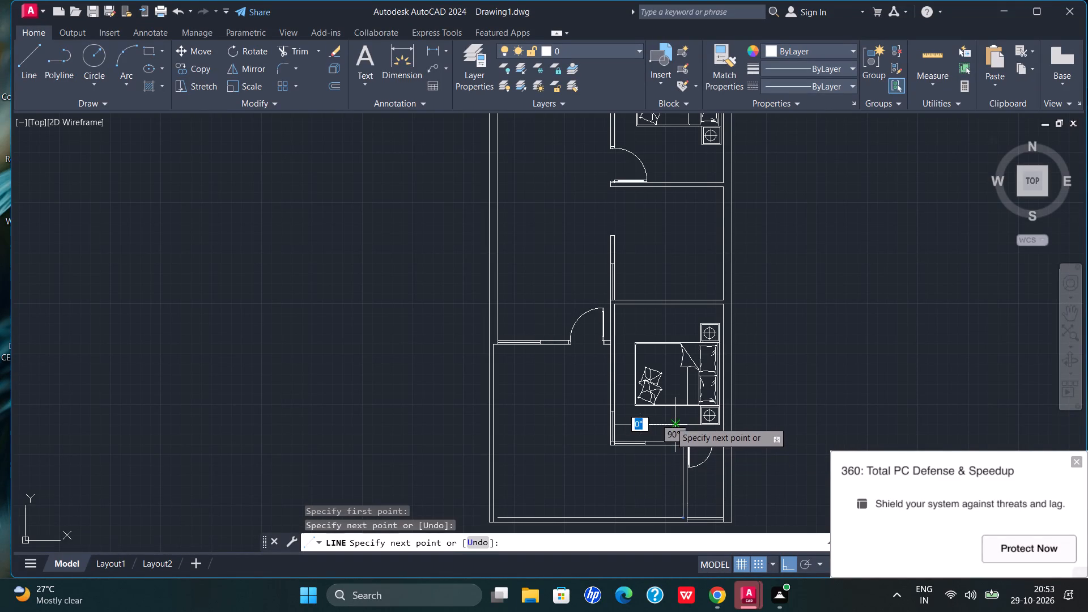
key("Escape")
Trim the offset line beyond the vertical end line and the end line's part inside the wall in the lower-right bedroom.
scroll(696, 439, "up", 2)
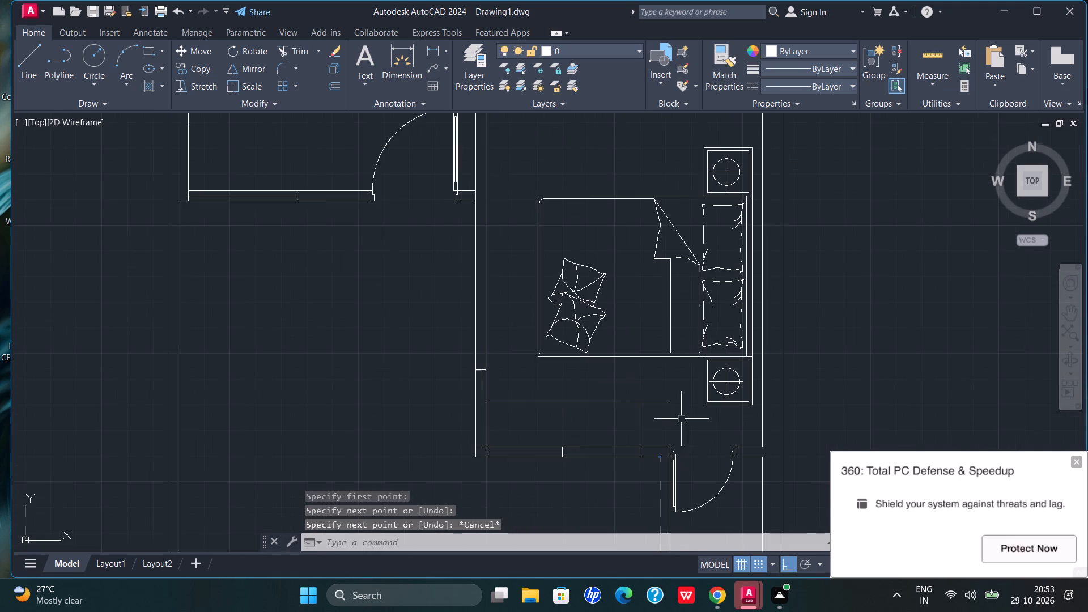
left_click(288, 50)
scroll(641, 375, "up", 3)
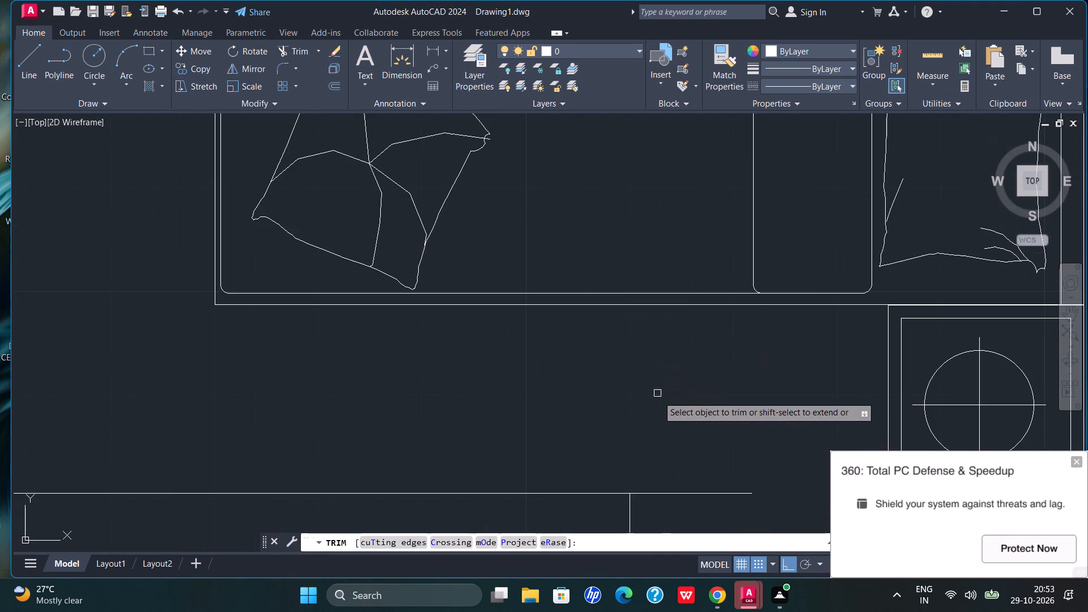
left_click_drag(685, 437, 692, 505)
scroll(683, 395, "down", 3)
scroll(683, 470, "up", 4)
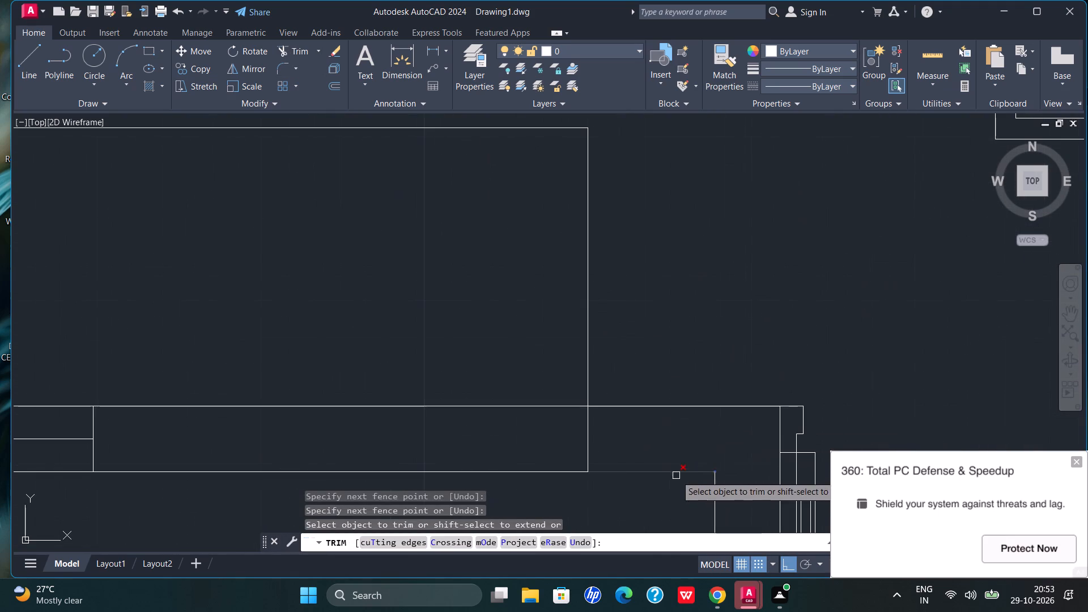
left_click_drag(633, 435, 568, 448)
scroll(572, 437, "down", 4)
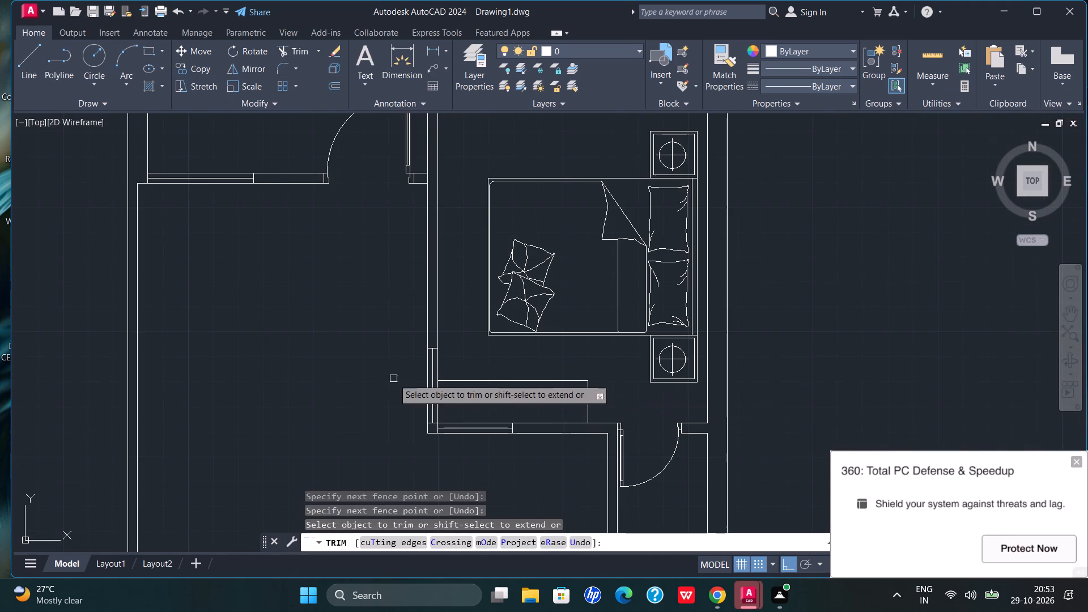
scroll(393, 379, "down", 3)
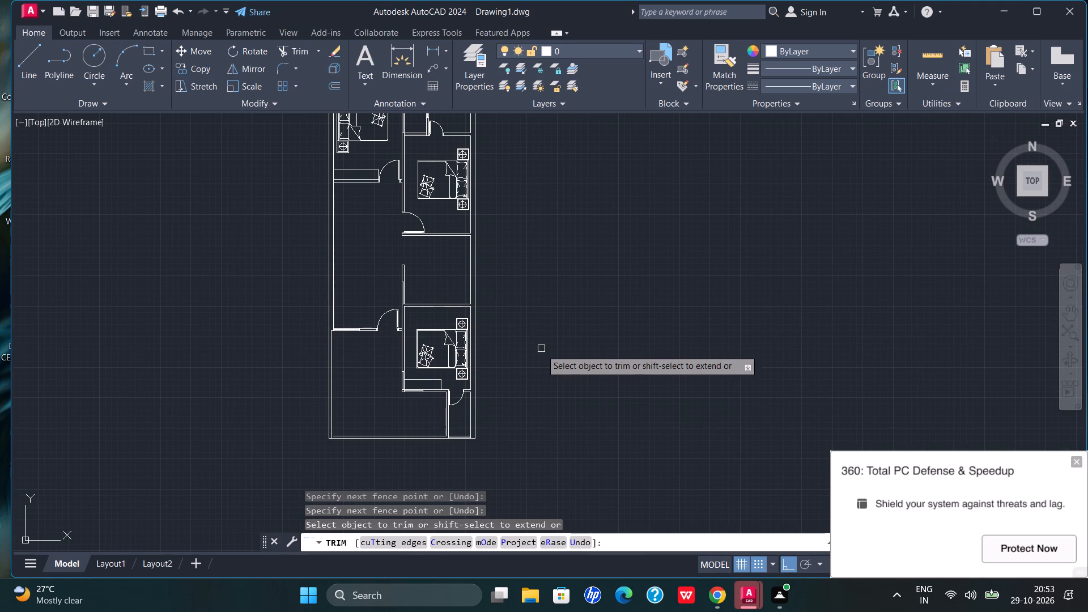
scroll(512, 378, "down", 3)
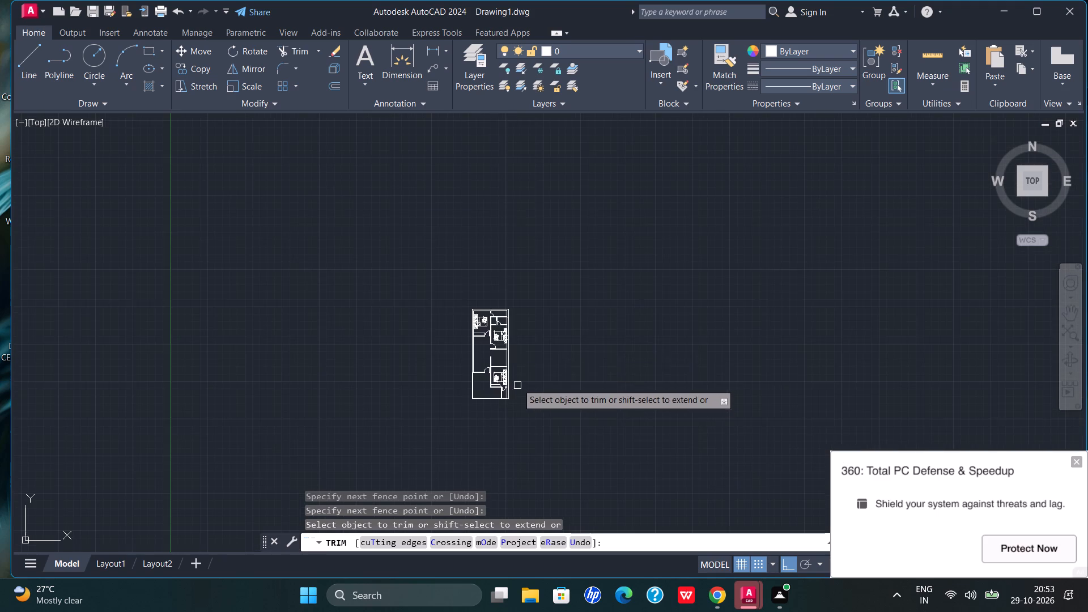
scroll(505, 317, "up", 2)
scroll(423, 305, "up", 2)
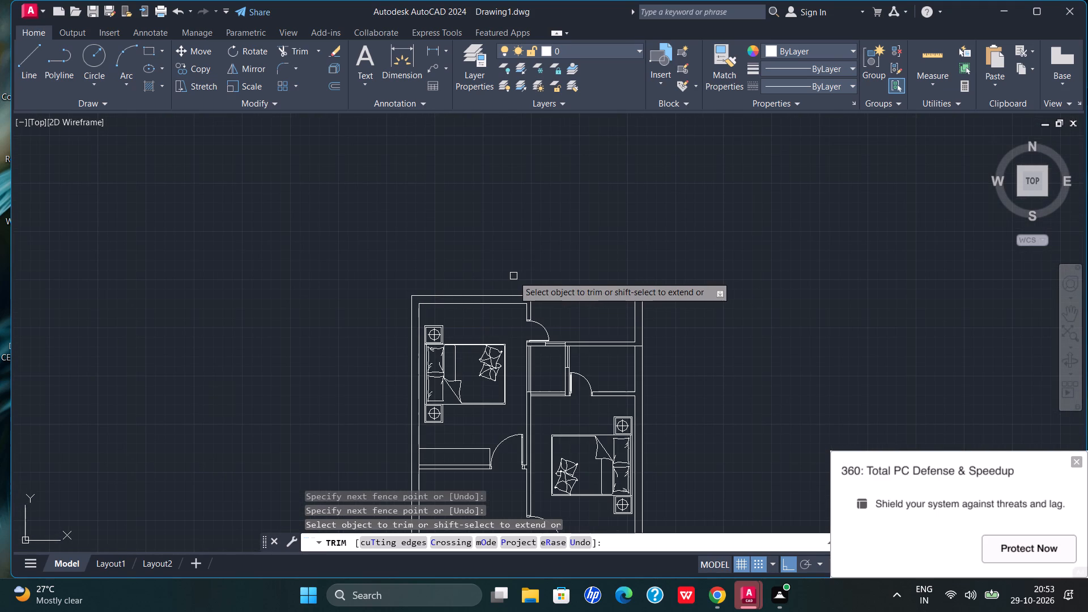
key("Escape")
key("Escape")
key("Escape")
key("Escape")
key("Escape")
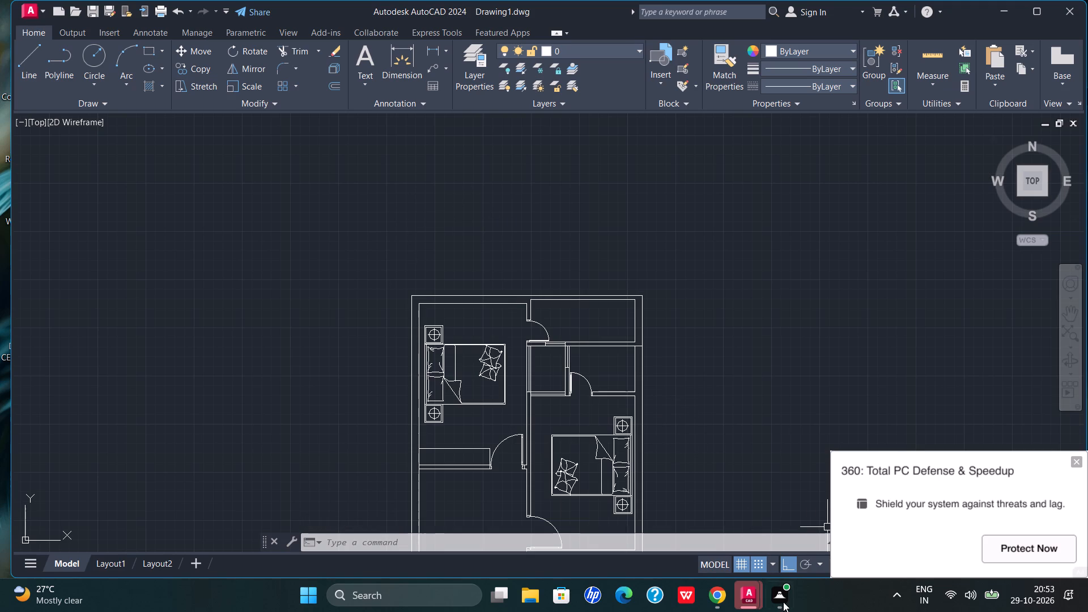
Open the recent drawing 10.Arch Cad Blocks in the other AutoCAD window and dismiss its missing-reference notice and External References palette.
left_click(758, 593)
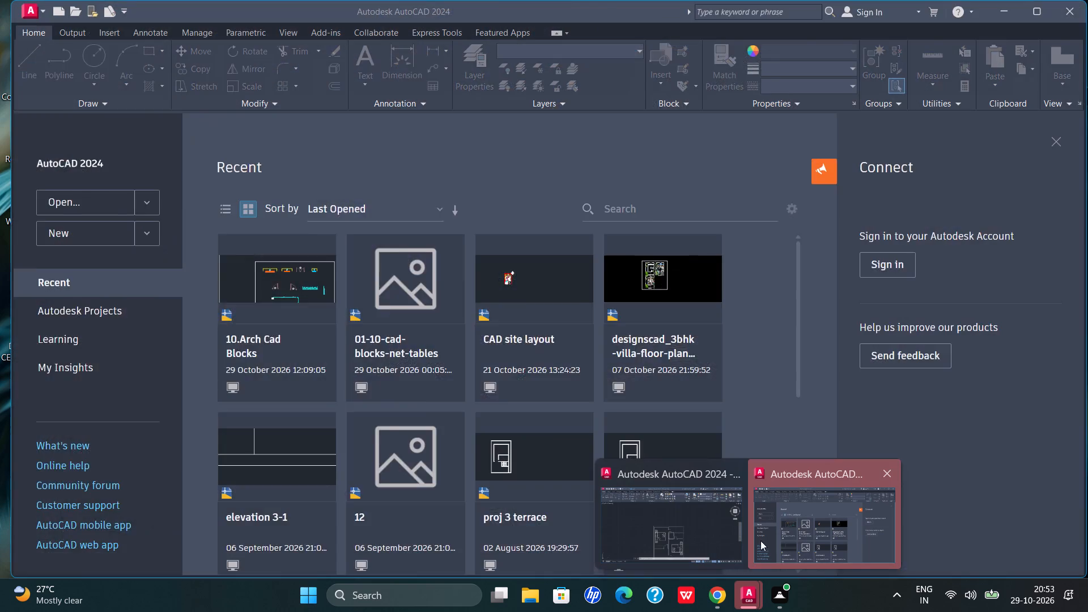
left_click(799, 525)
left_click(269, 283)
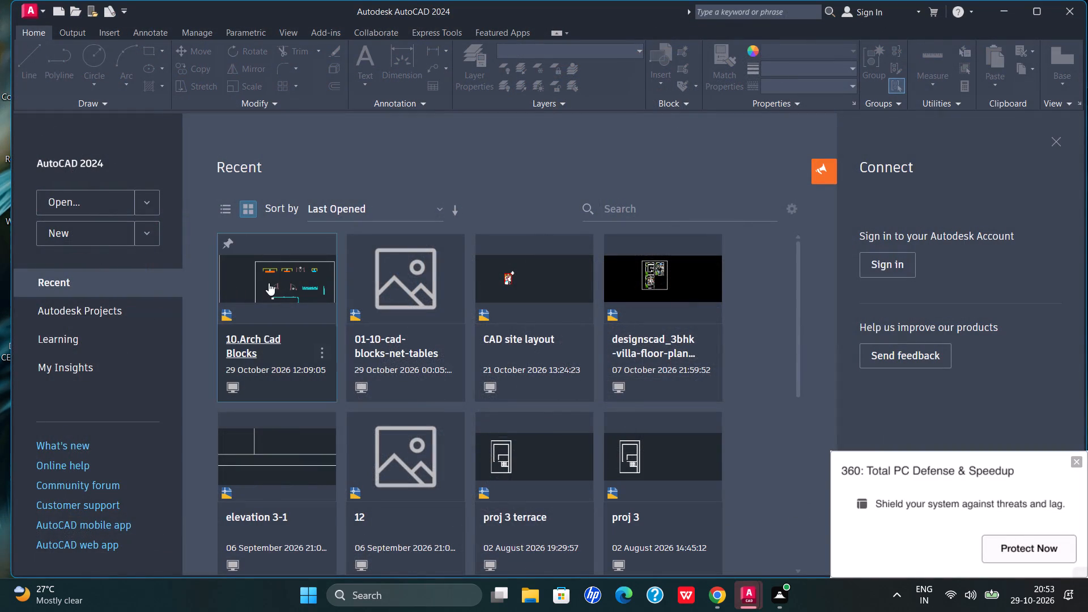
scroll(564, 299, "down", 3)
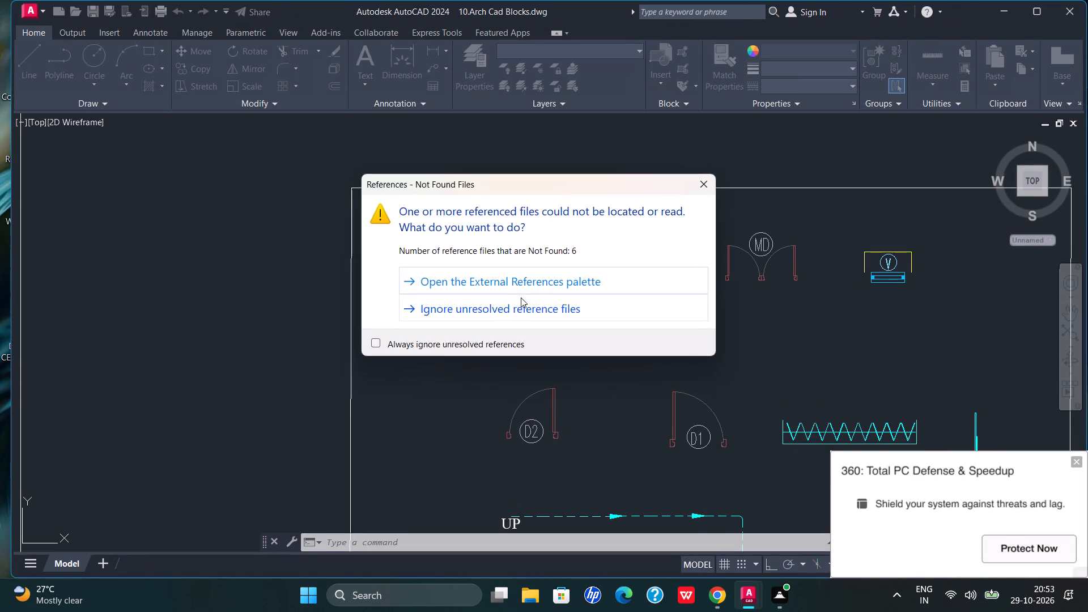
left_click(546, 286)
scroll(538, 261, "down", 3)
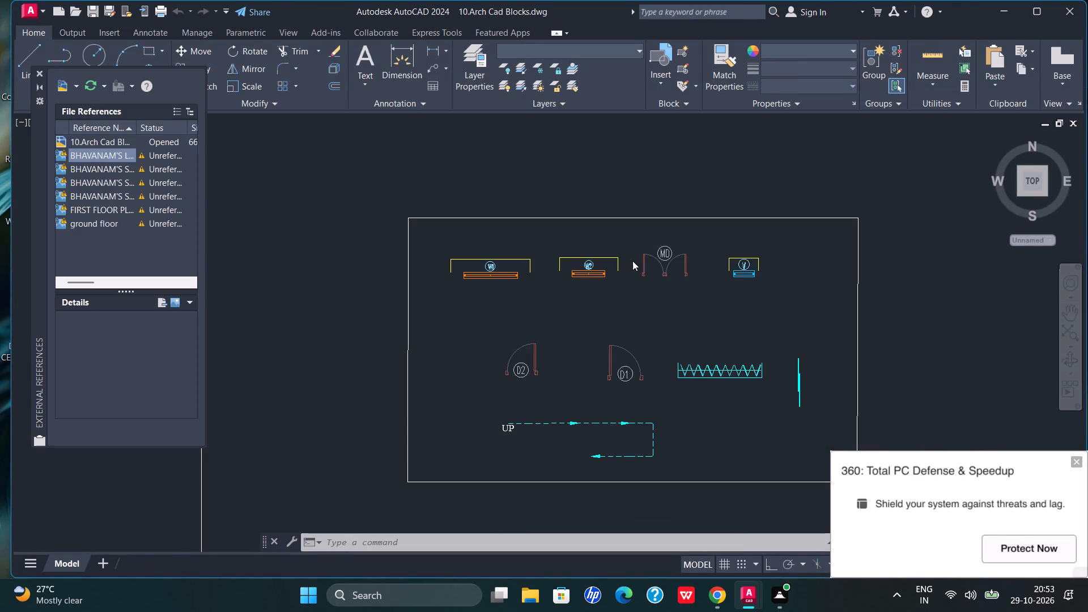
left_click(38, 74)
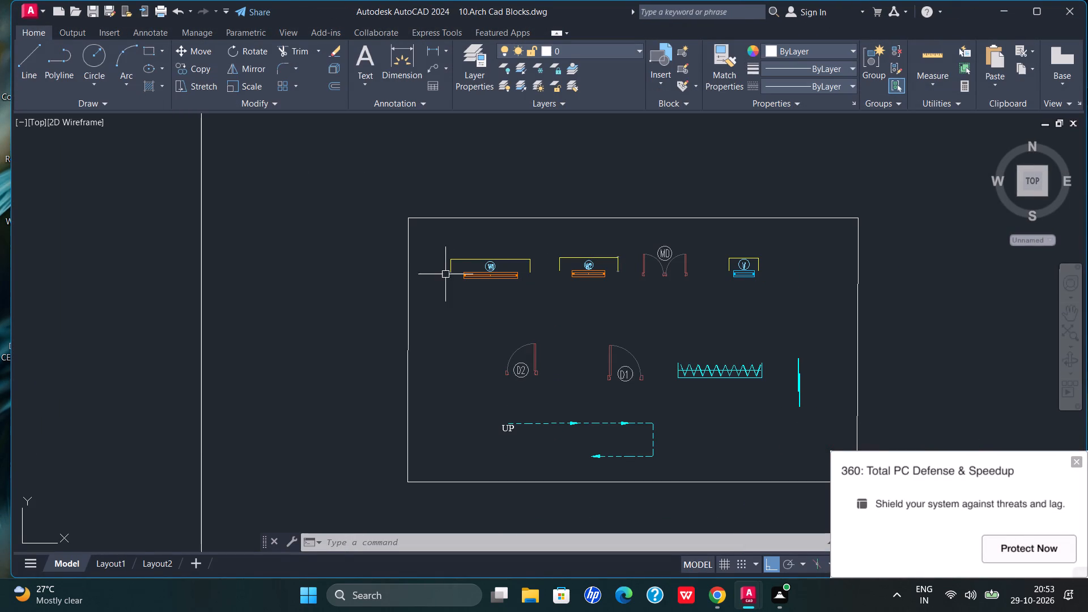
Examine the office, sofa, kitchen, vehicle and furniture block groups in the block library drawing for usable furniture.
scroll(450, 277, "down", 1)
scroll(764, 325, "down", 2)
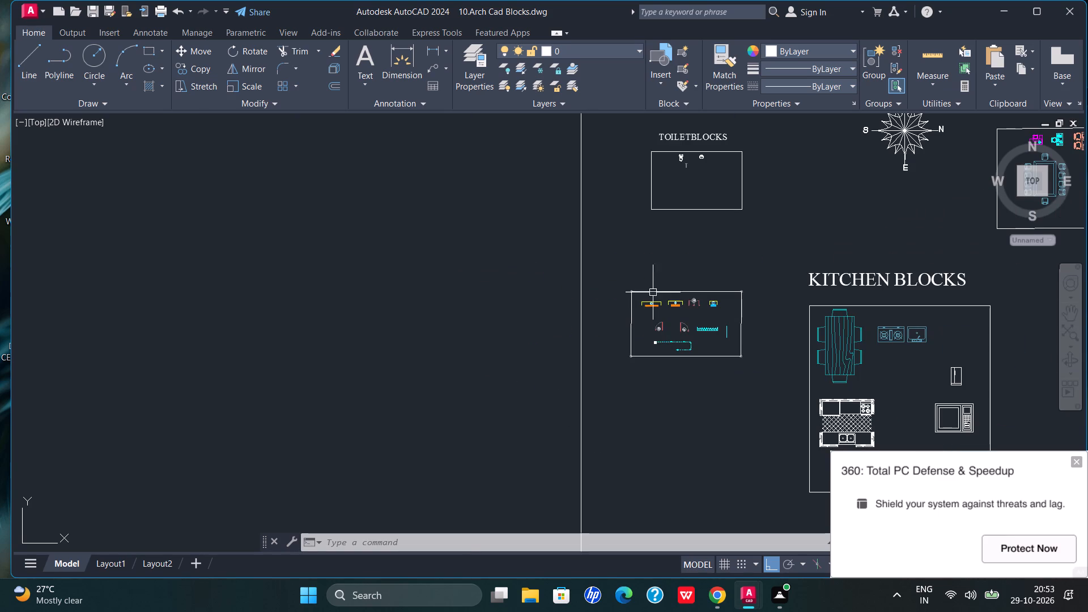
scroll(623, 278, "down", 2)
scroll(913, 245, "up", 2)
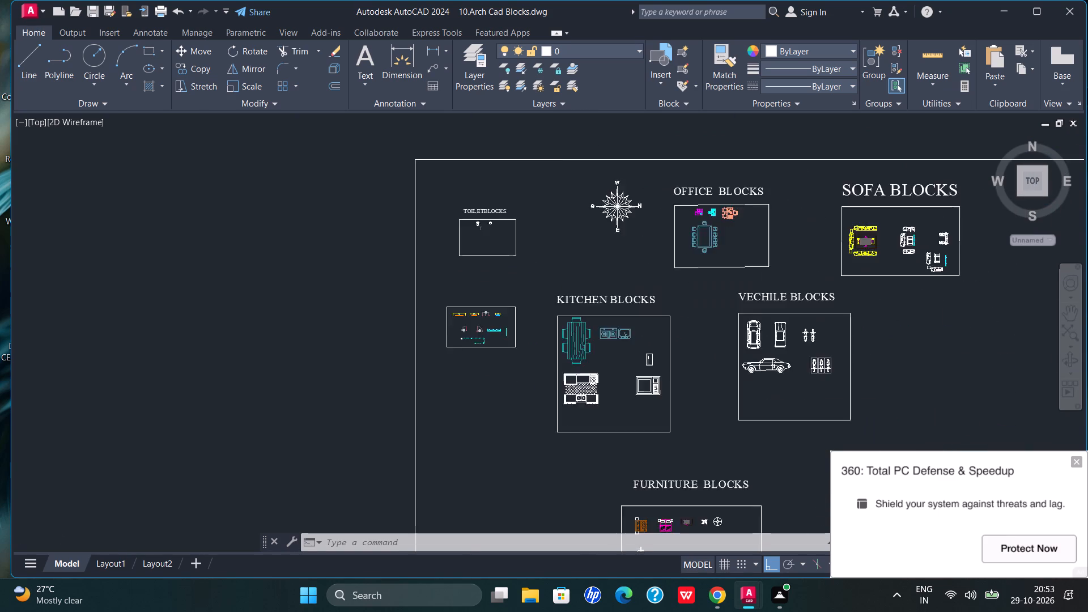
scroll(913, 244, "up", 1)
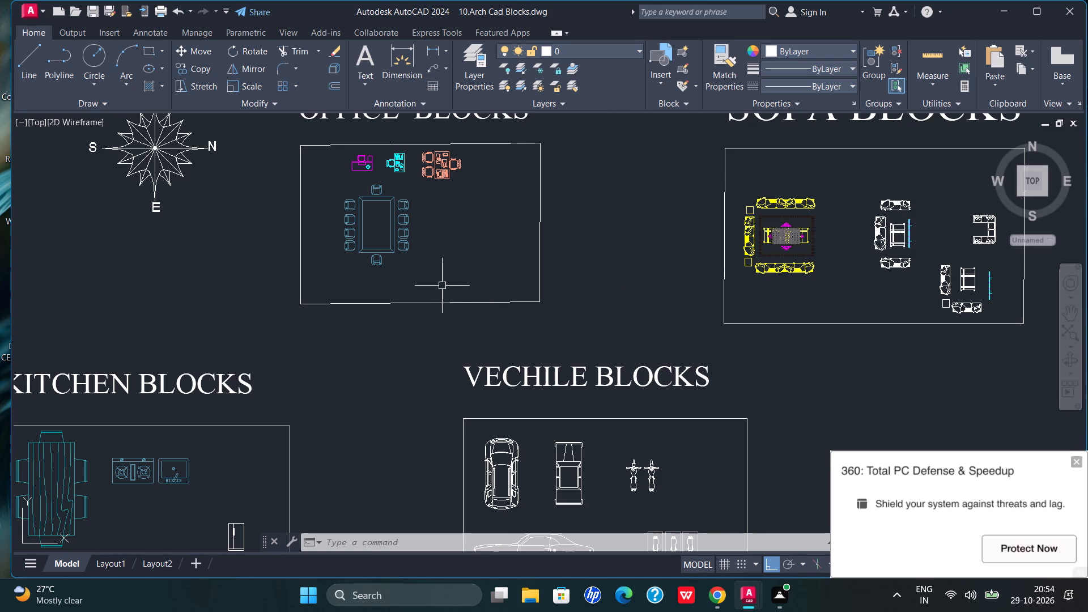
scroll(400, 273, "down", 1)
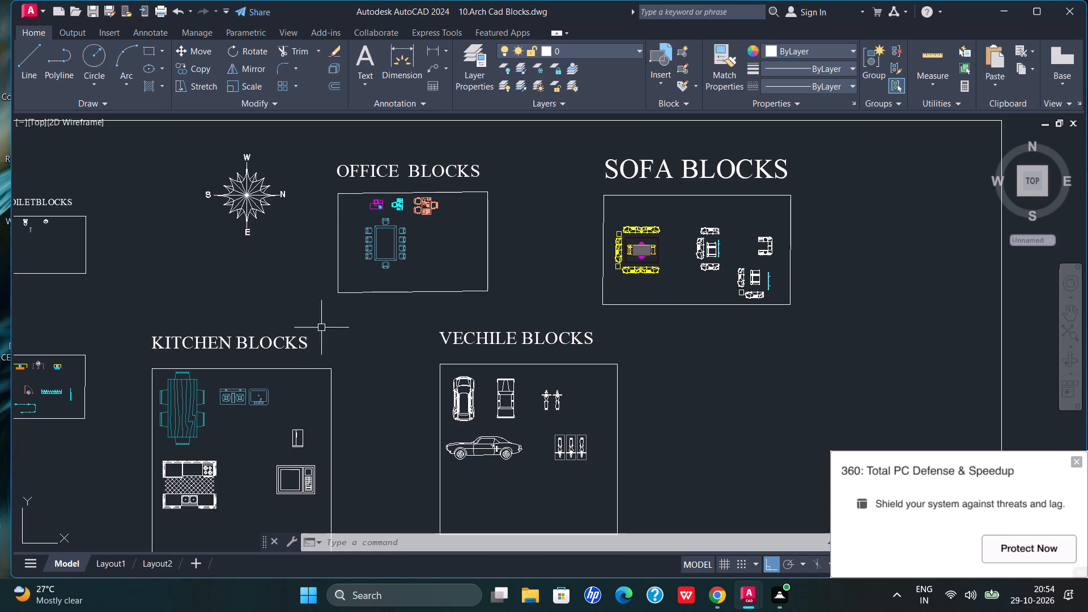
scroll(369, 193, "up", 2)
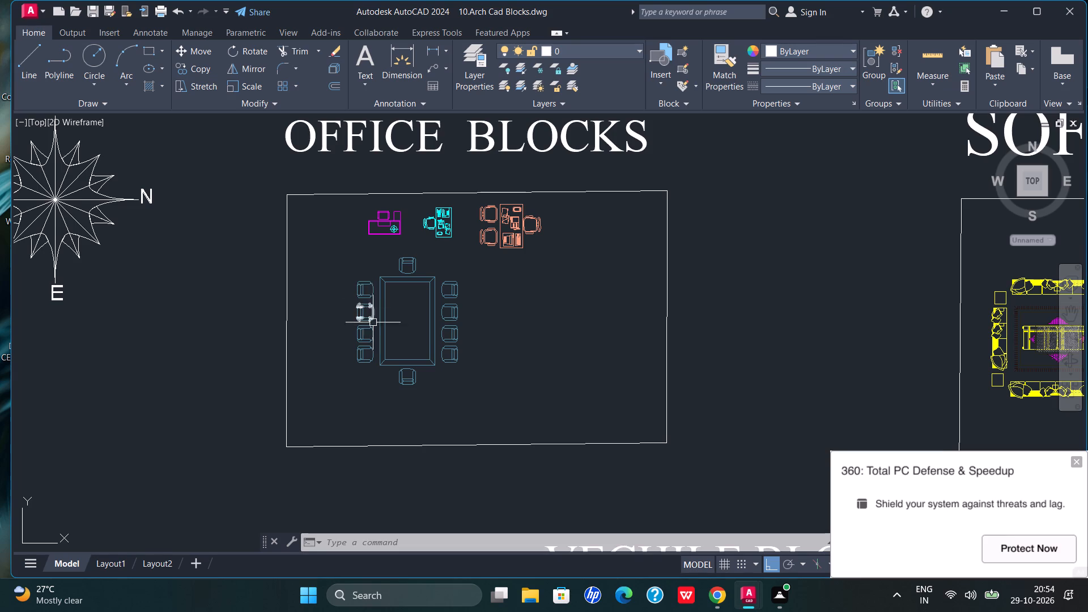
scroll(448, 345, "down", 2)
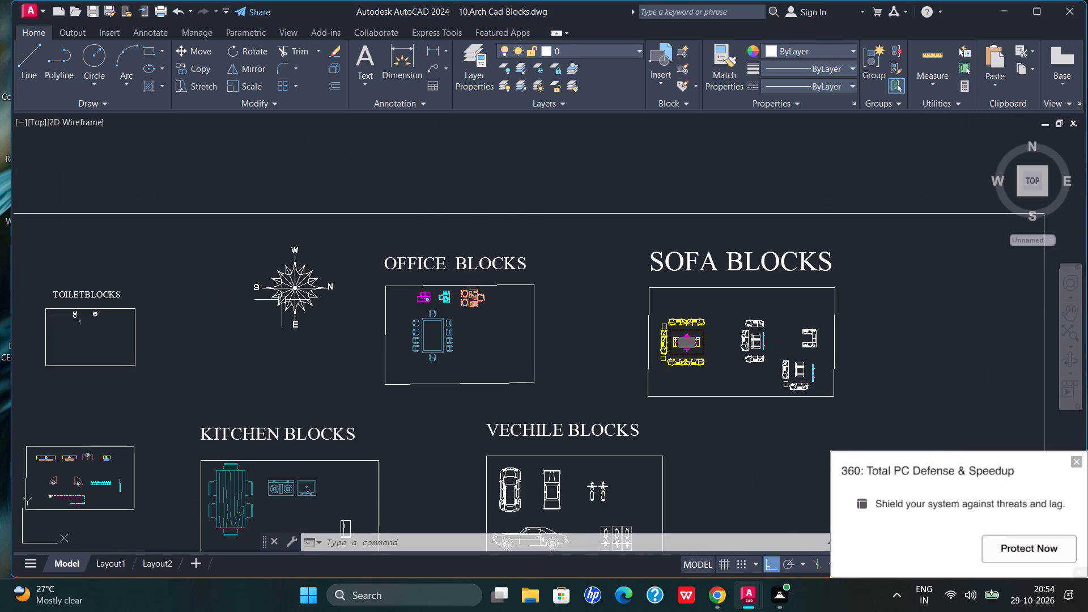
scroll(291, 306, "down", 2)
Switch back to Drawing1 and bring the whole house floor plan into view.
left_click(750, 599)
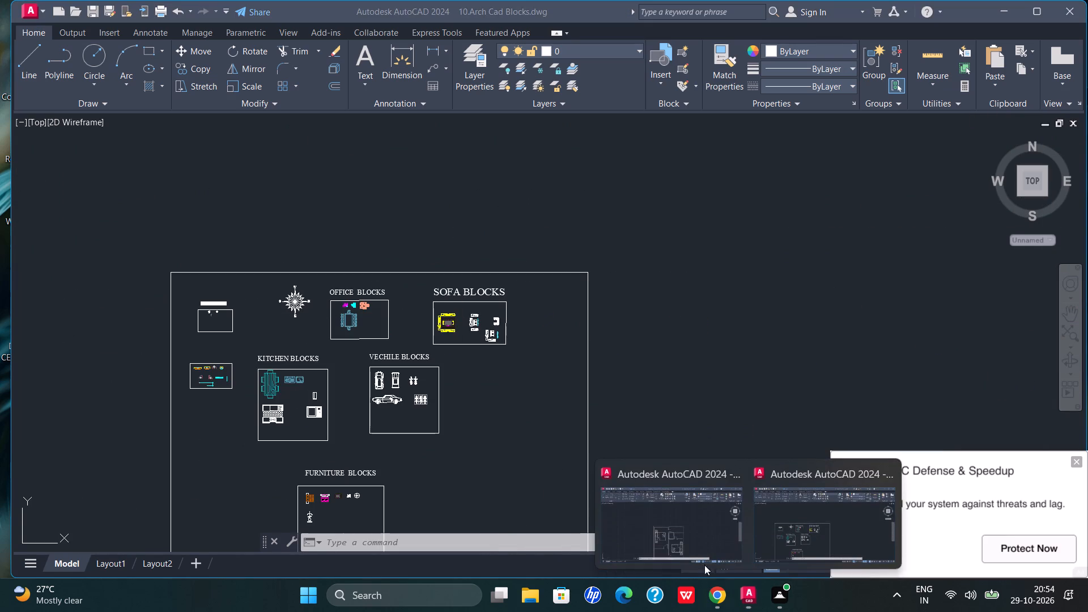
left_click(672, 535)
scroll(672, 395, "down", 3)
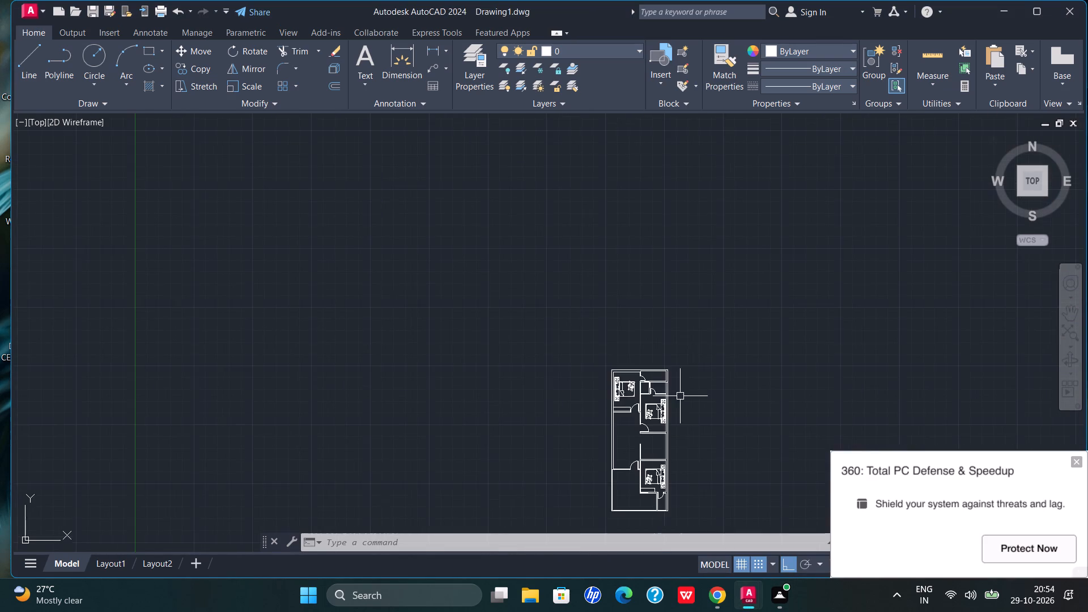
scroll(680, 396, "down", 1)
scroll(684, 455, "up", 4)
scroll(684, 465, "down", 2)
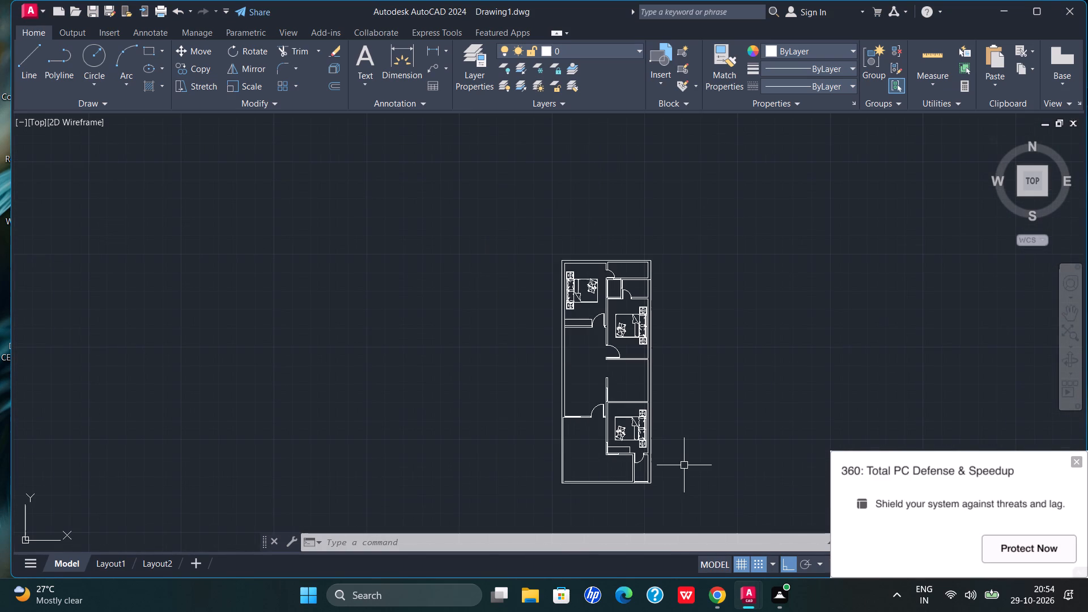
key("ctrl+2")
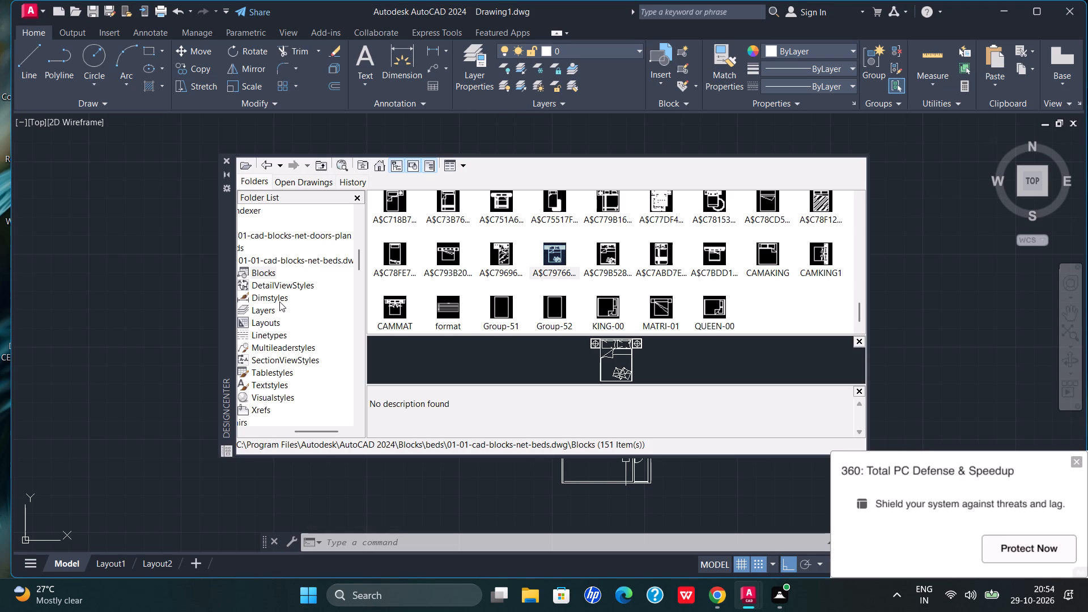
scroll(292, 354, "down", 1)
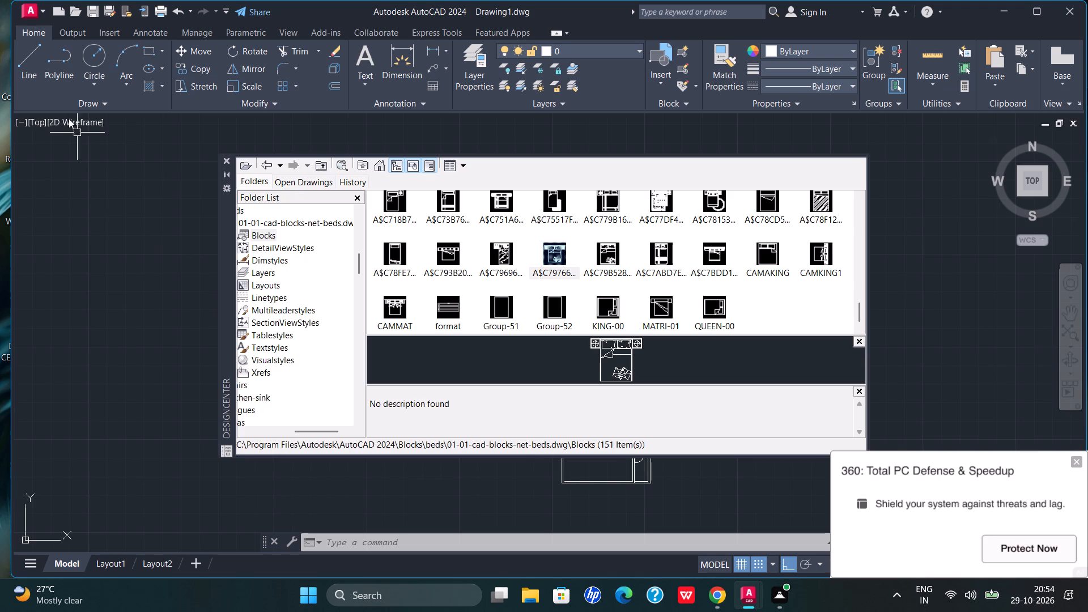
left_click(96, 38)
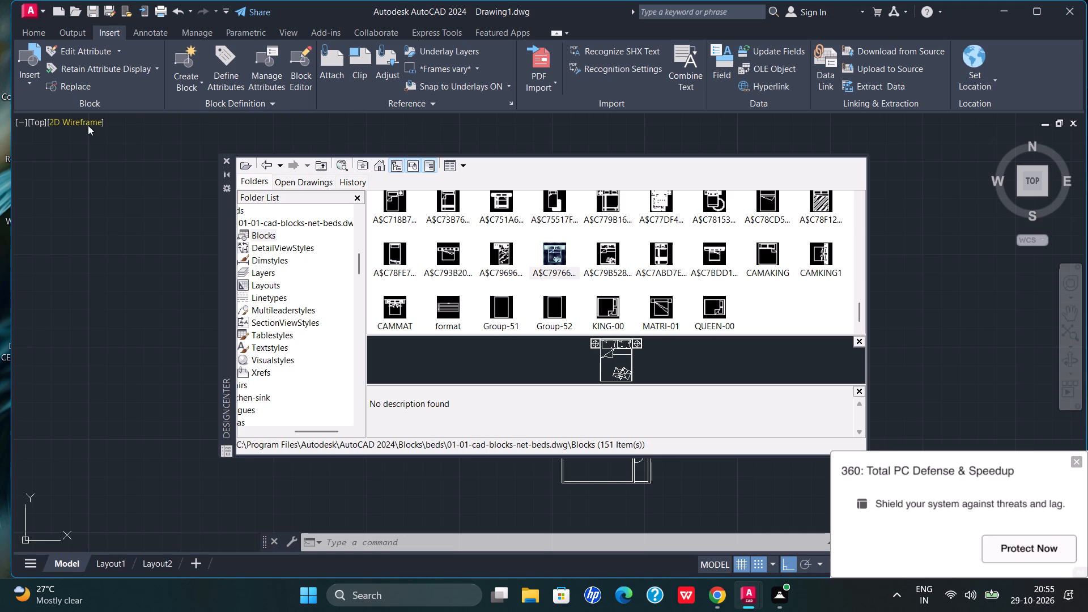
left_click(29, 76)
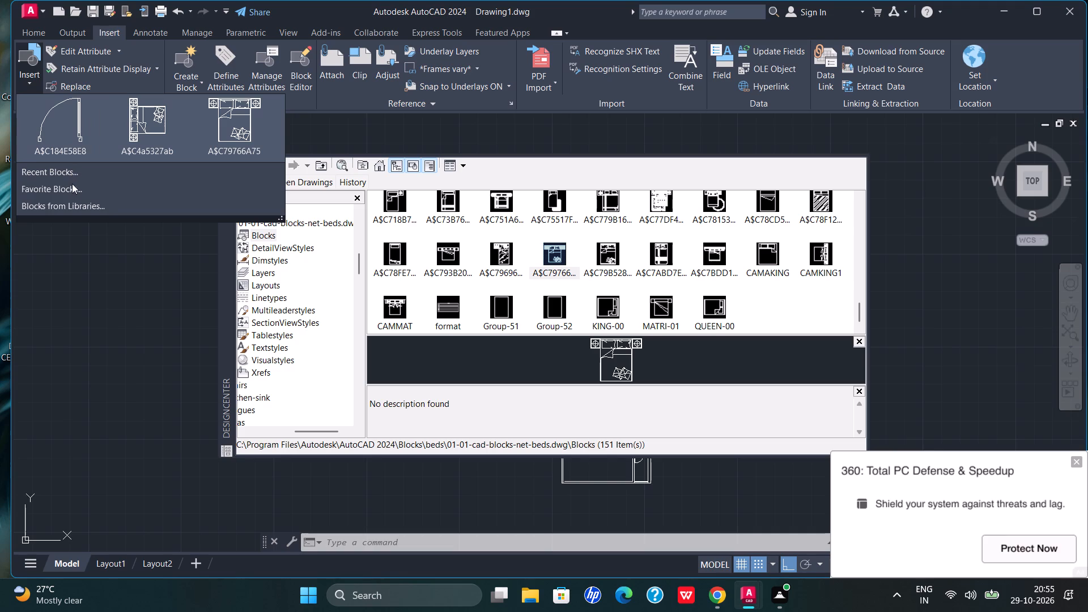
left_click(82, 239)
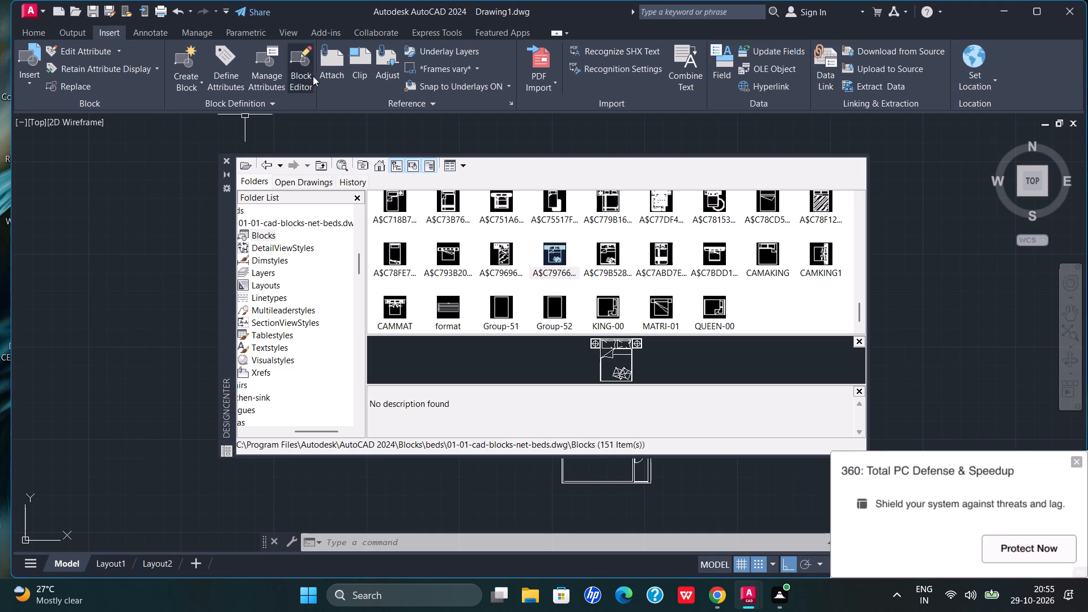
Choose the image Guest House Plans Under 1000 Sq Ft from Downloads for attachment, with relative path and on-screen insertion point and scale.
left_click(329, 66)
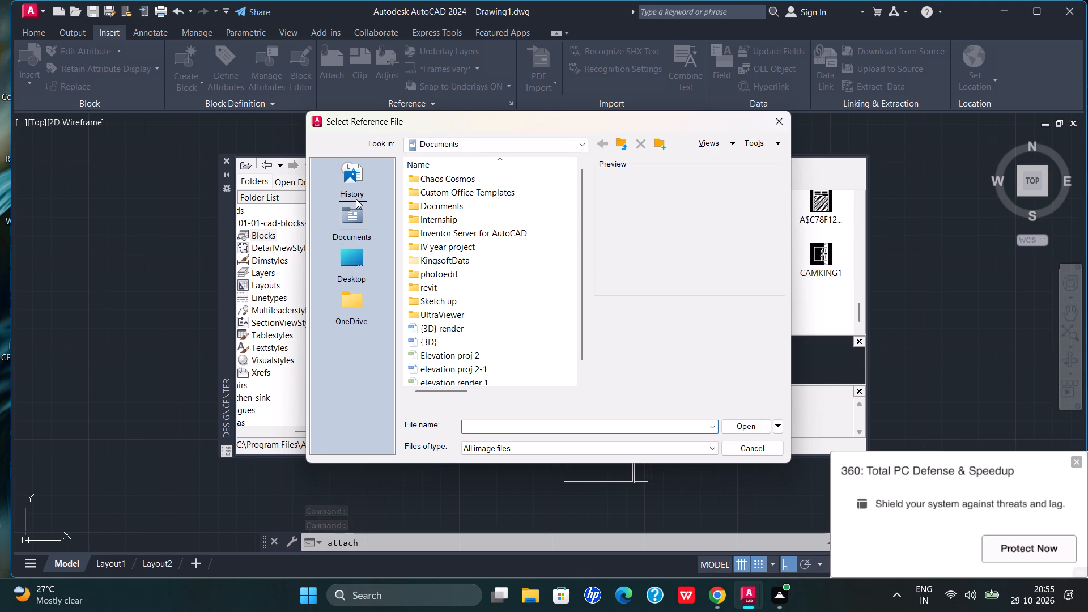
left_click(345, 264)
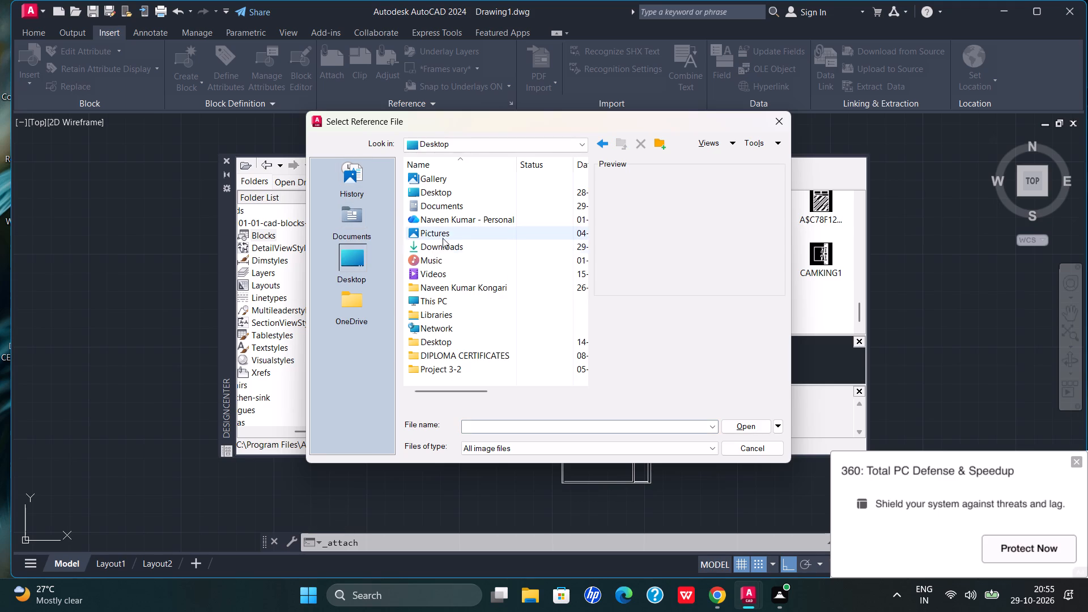
double_click(438, 247)
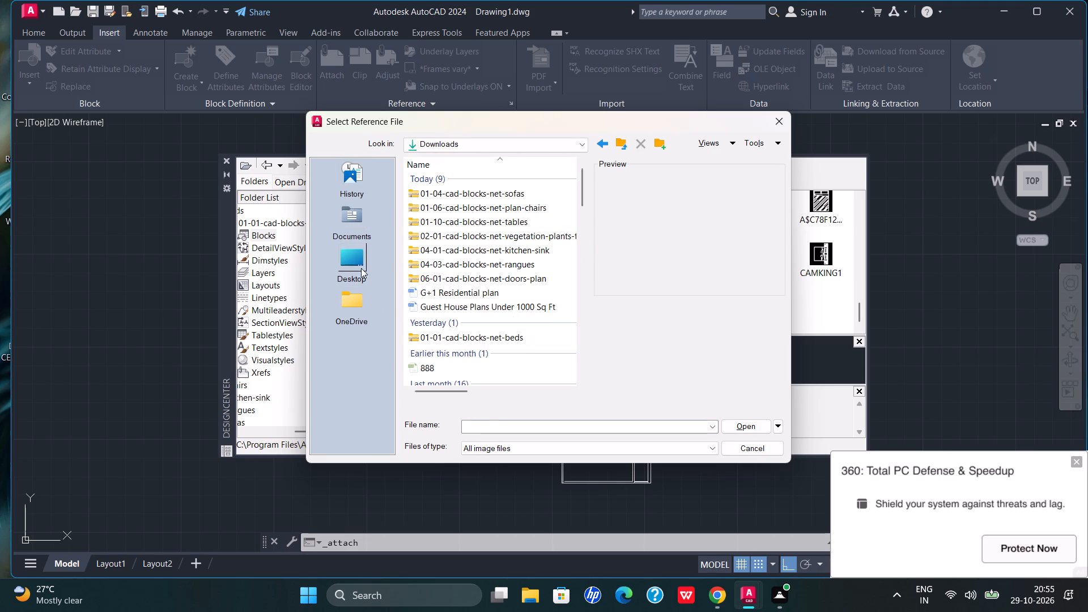
left_click(348, 223)
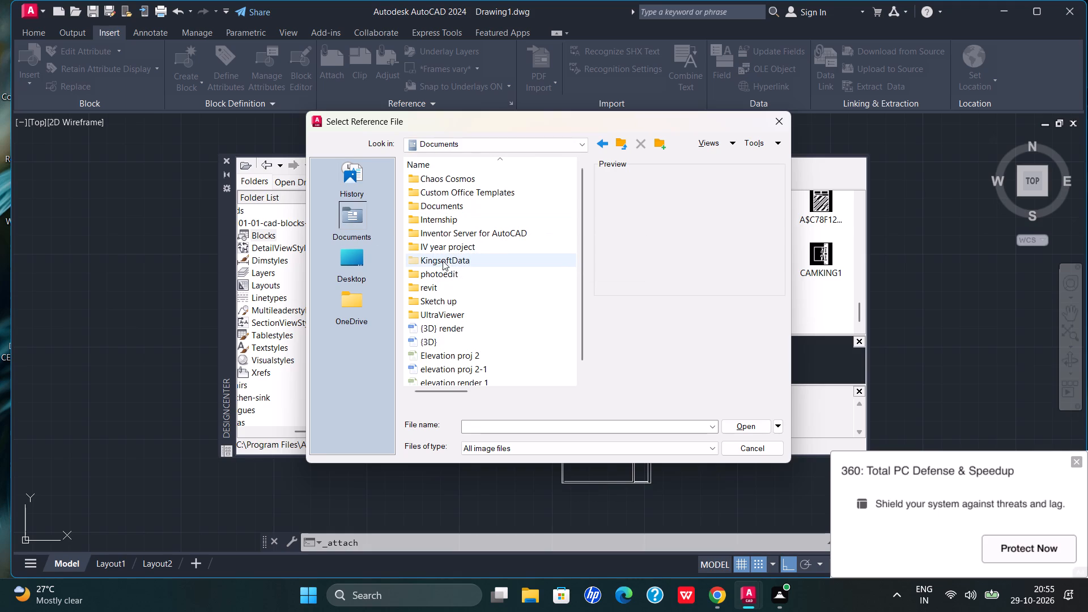
scroll(443, 305, "down", 2)
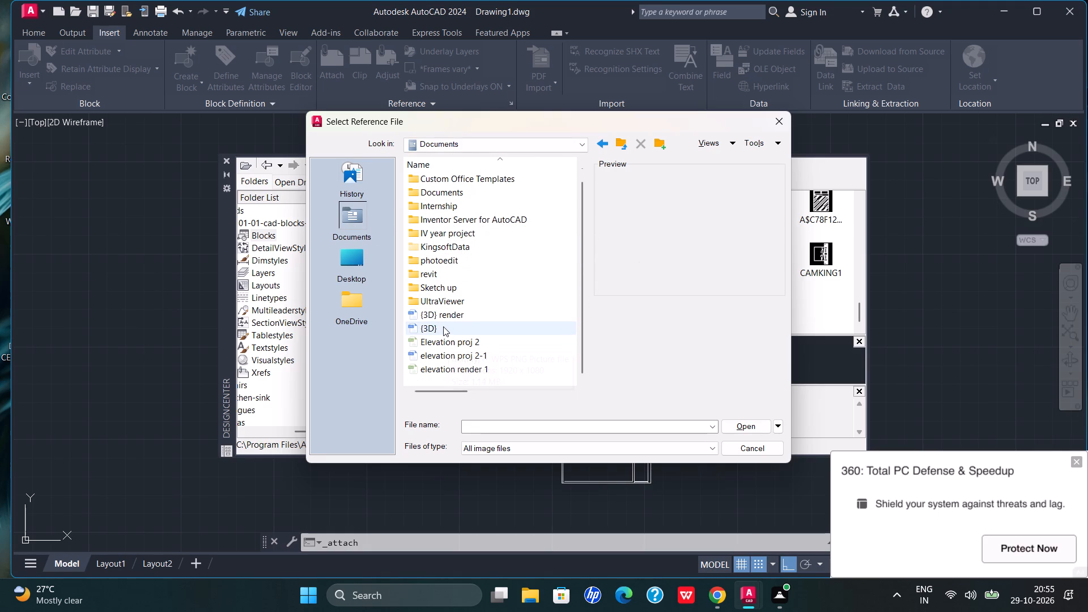
scroll(443, 326, "up", 5)
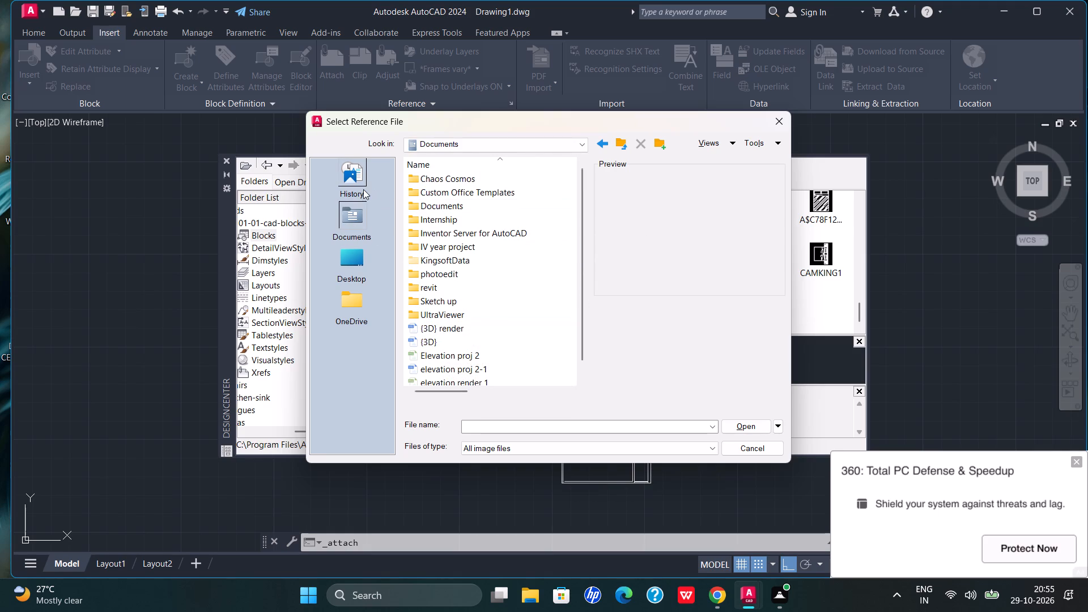
left_click(361, 190)
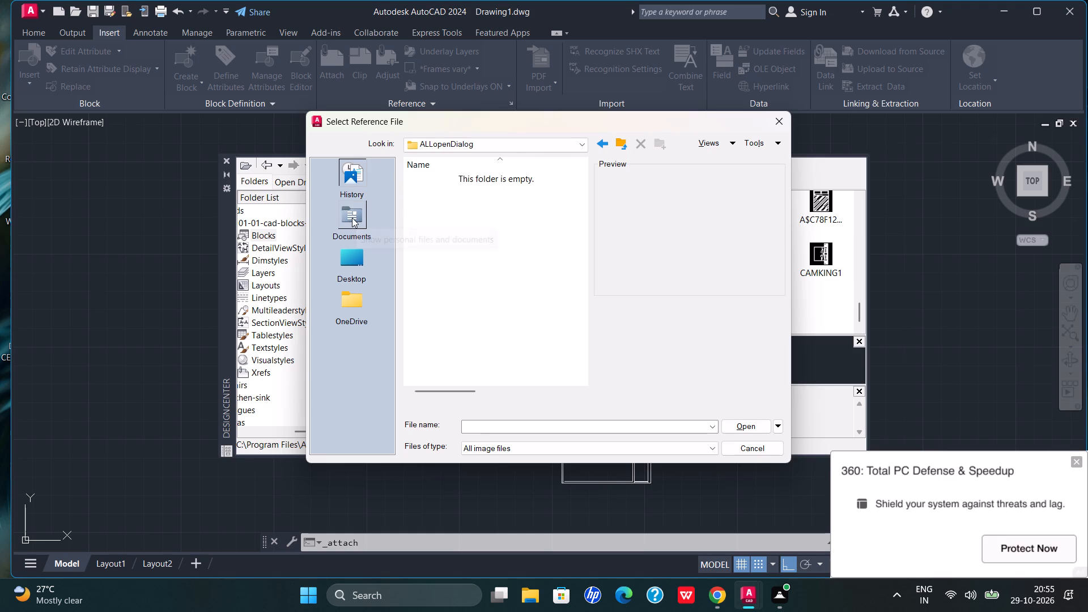
left_click(352, 218)
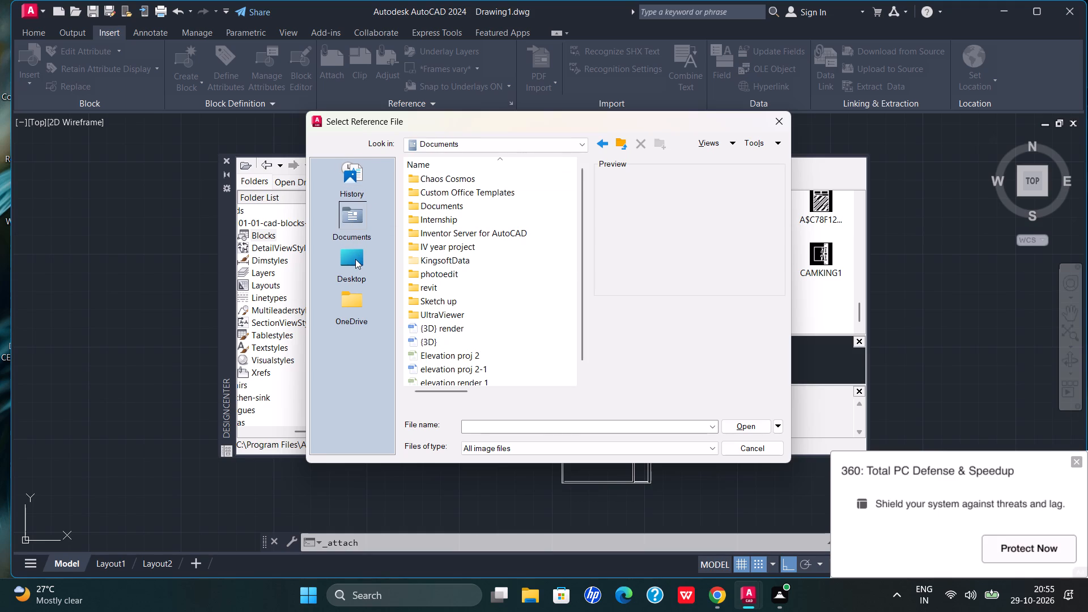
scroll(498, 260, "down", 4)
scroll(456, 270, "up", 5)
left_click(354, 187)
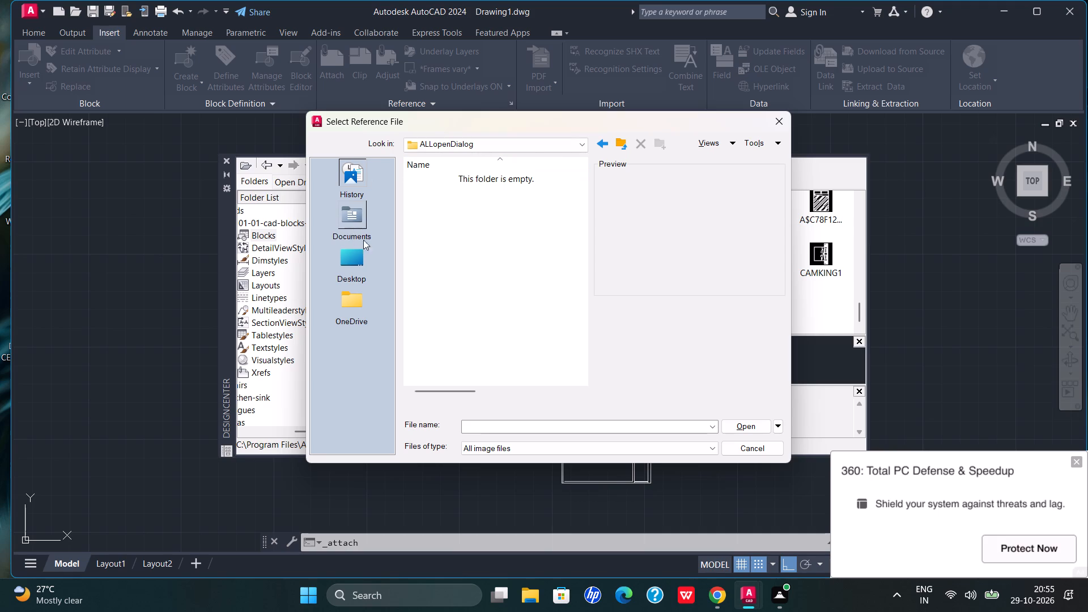
left_click(442, 145)
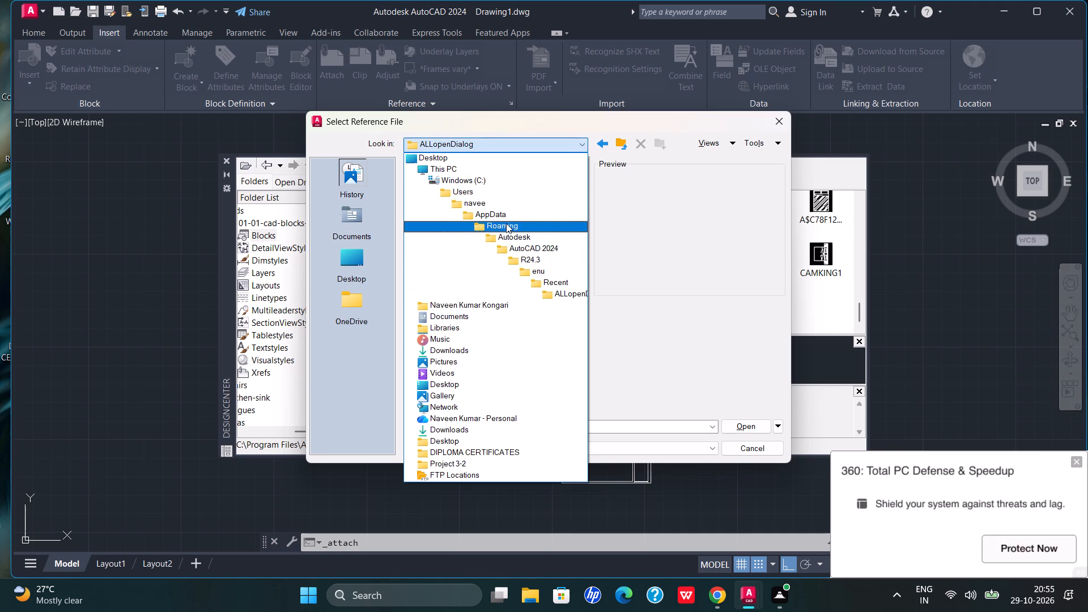
double_click(461, 352)
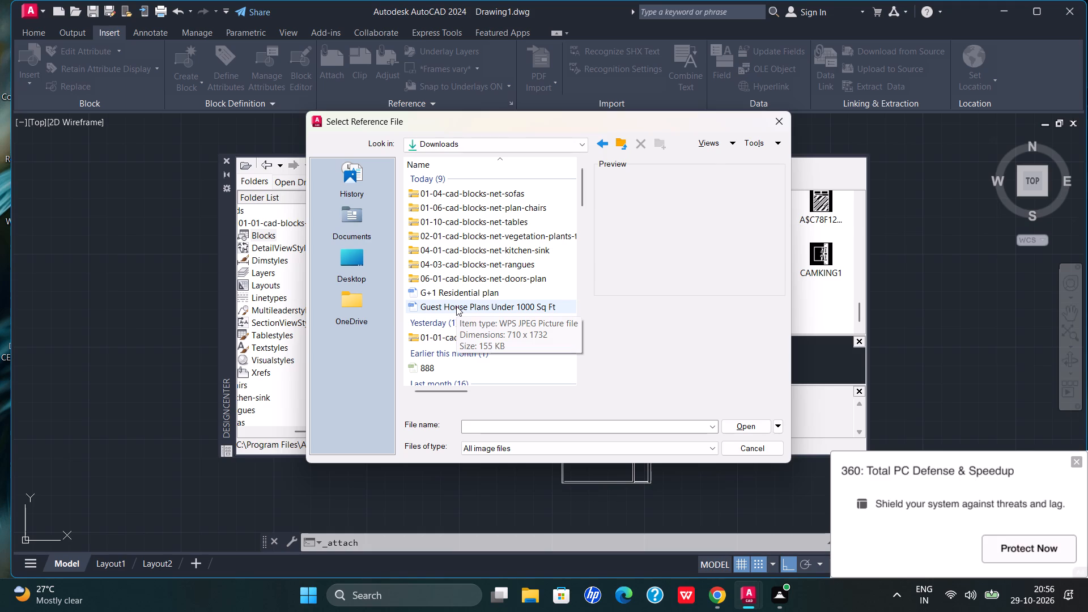
left_click(456, 306)
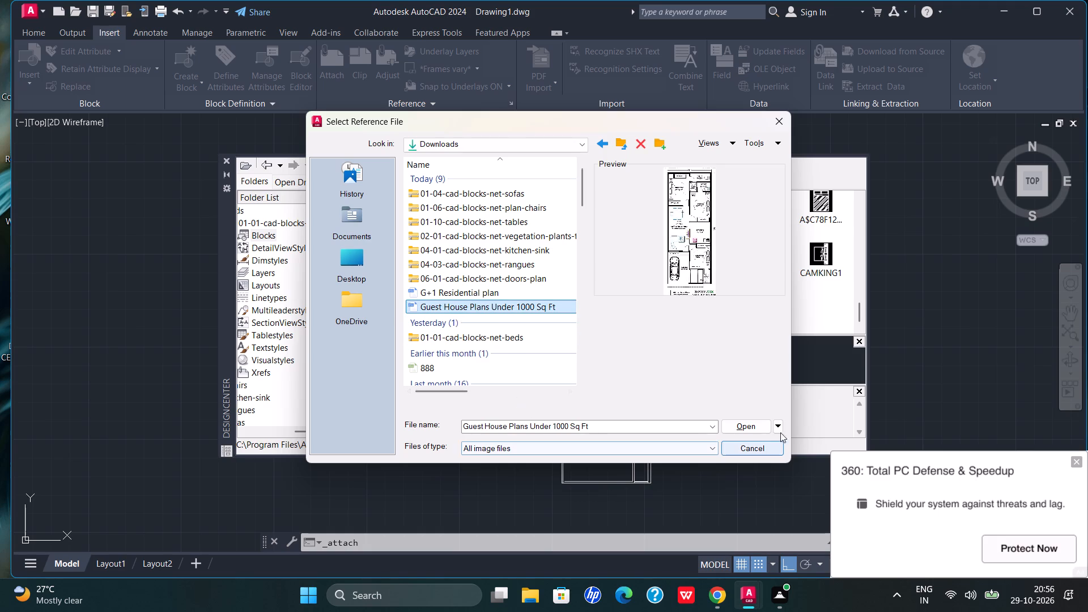
left_click(729, 426)
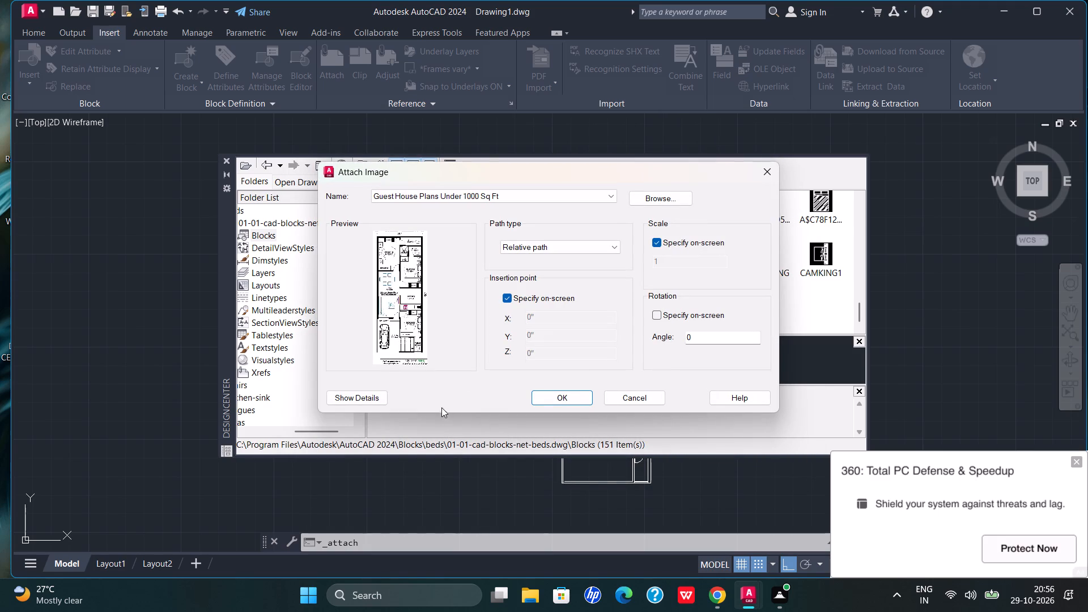
left_click(564, 399)
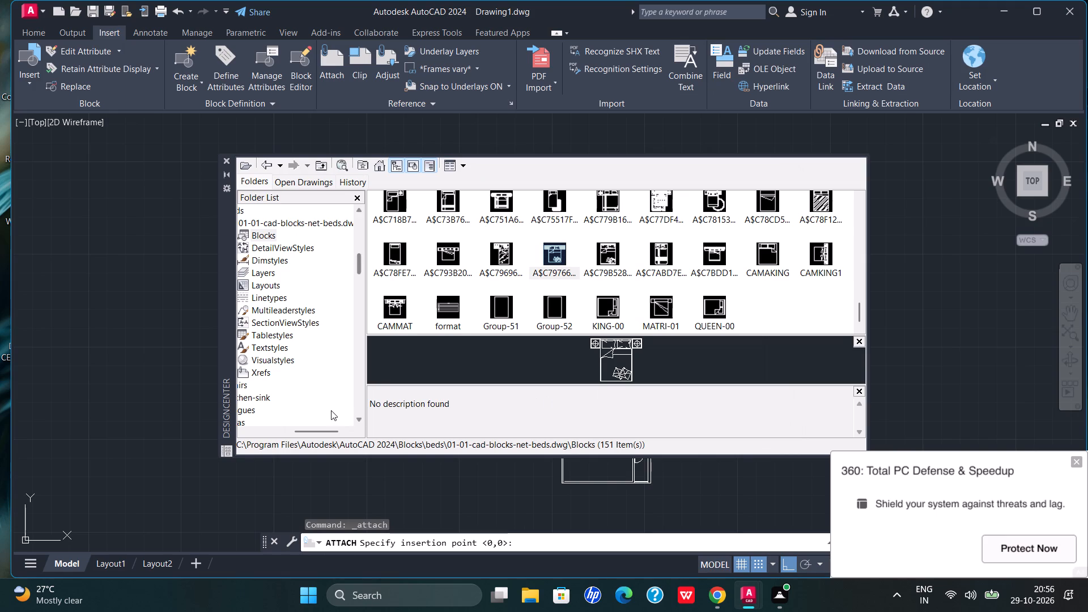
Close the DesignCenter palette and place the guest house plan image up and left of the house floor plan, sizing it freehand.
left_click(222, 159)
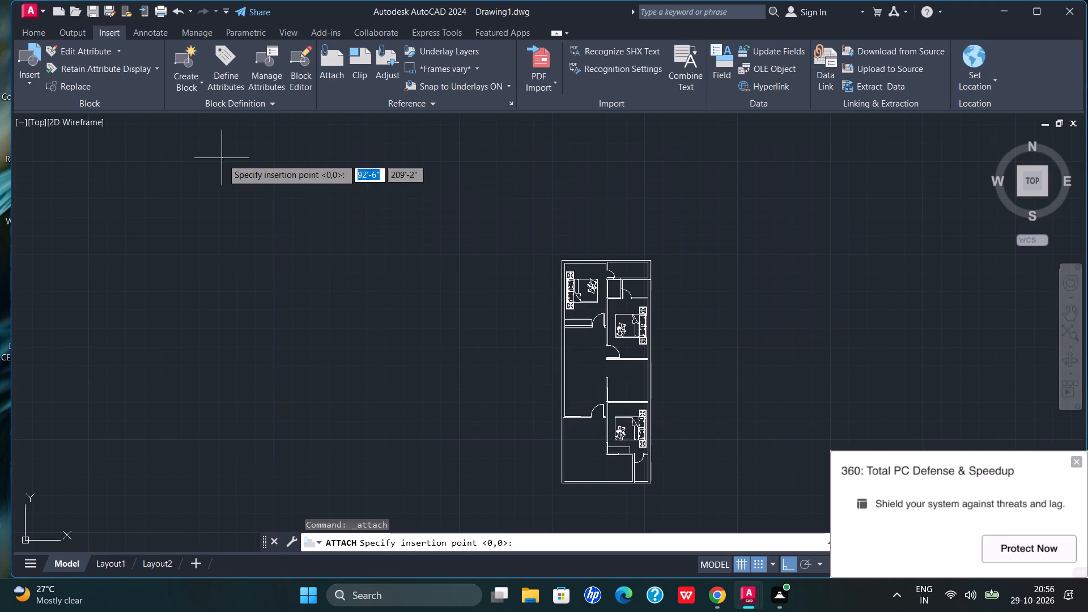
scroll(469, 273, "down", 3)
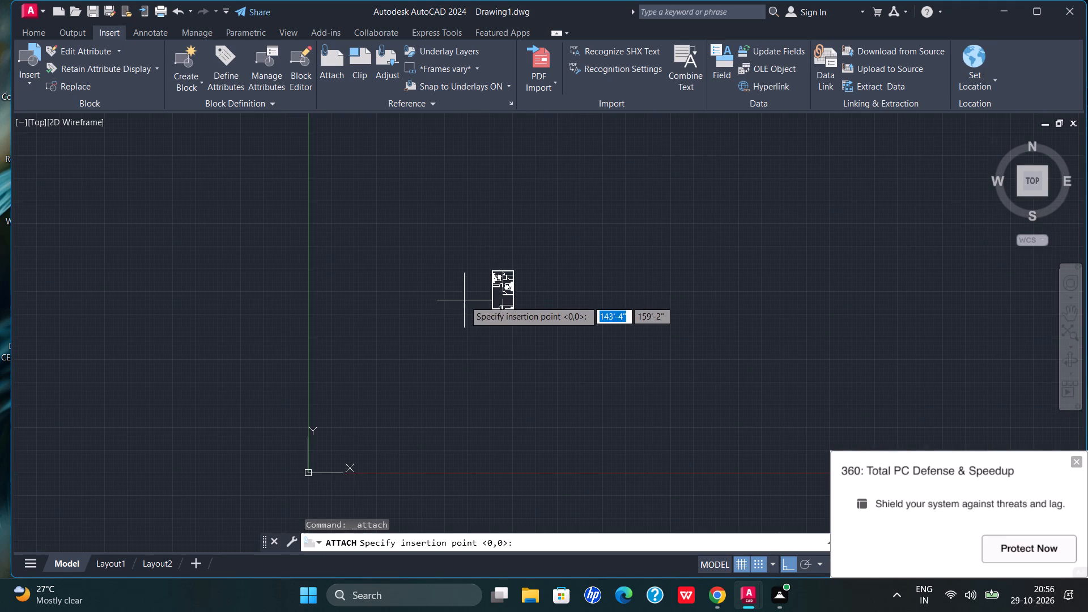
scroll(464, 300, "up", 4)
scroll(409, 272, "down", 2)
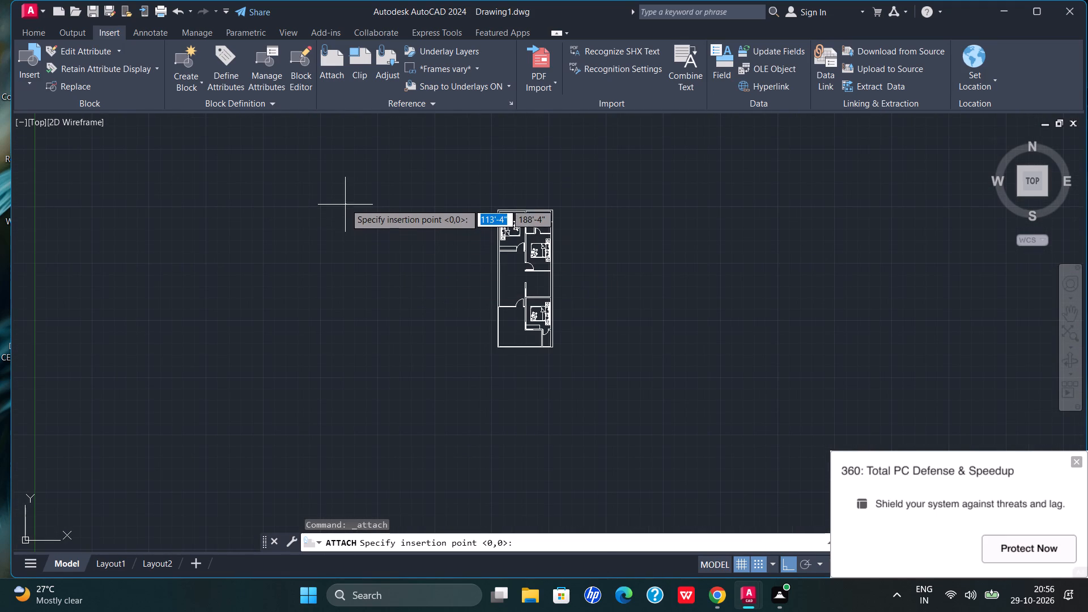
left_click(329, 188)
scroll(390, 311, "down", 1)
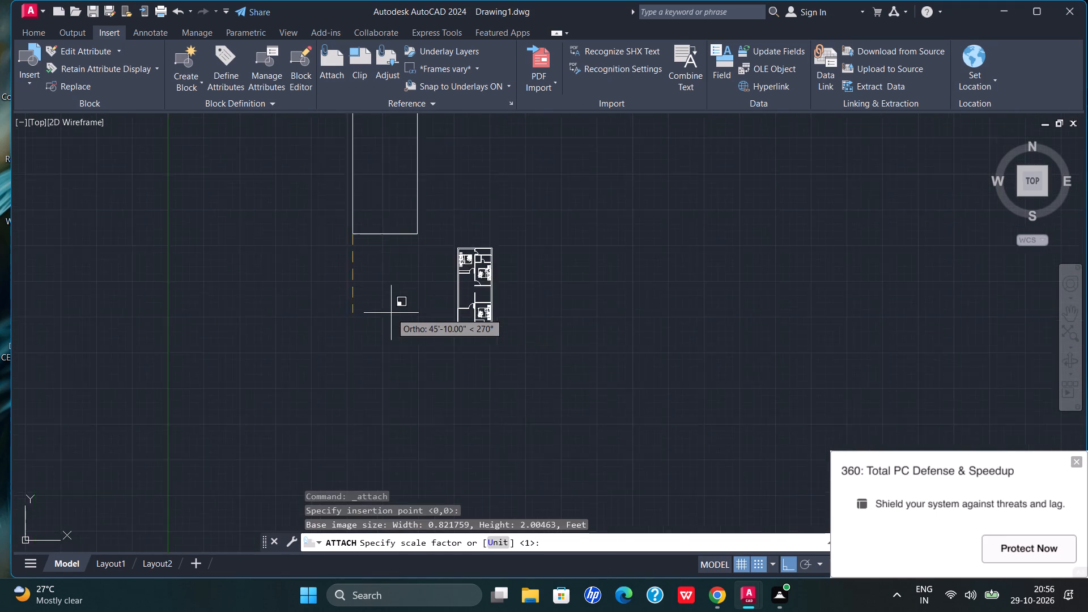
scroll(391, 313, "down", 1)
left_click(391, 313)
Scale the attached plan image from its lower-right corner, picking the scale distance about 150' straight up.
scroll(390, 195, "up", 2)
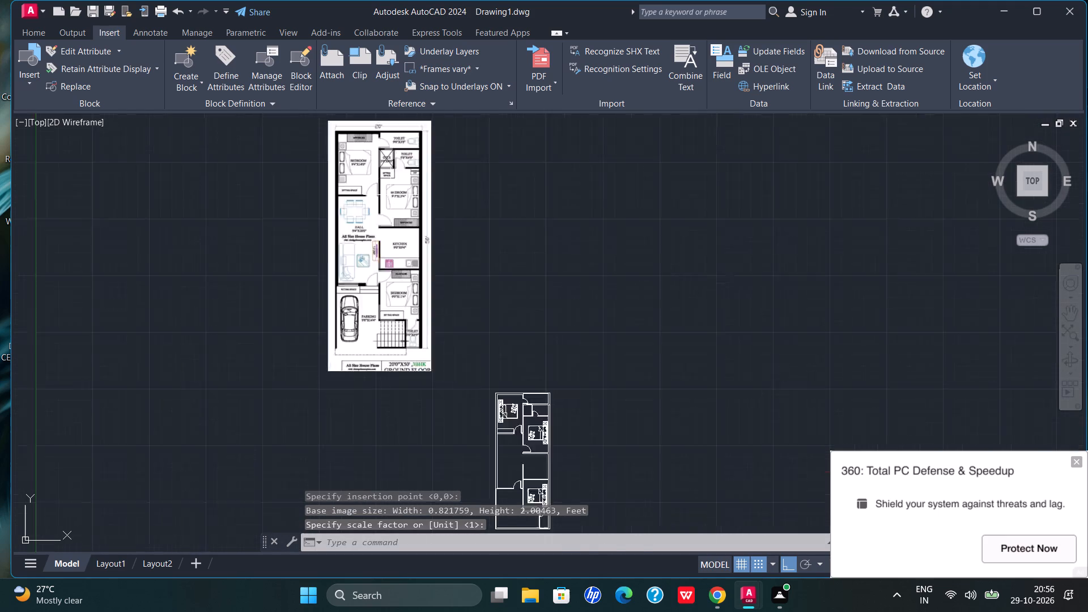
scroll(390, 195, "up", 1)
scroll(374, 249, "down", 2)
scroll(358, 199, "up", 1)
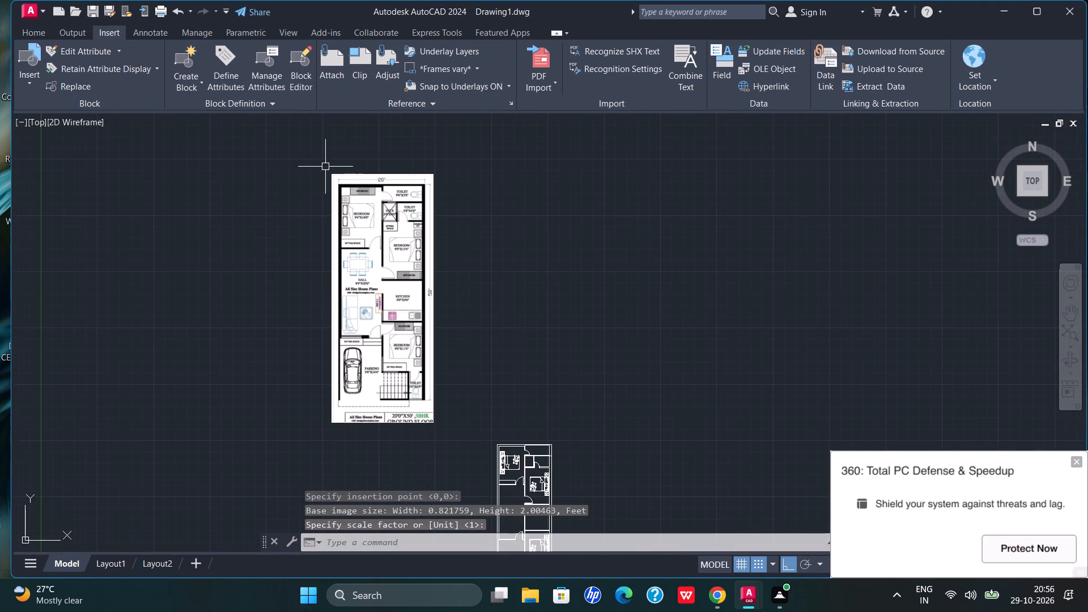
scroll(372, 219, "up", 4)
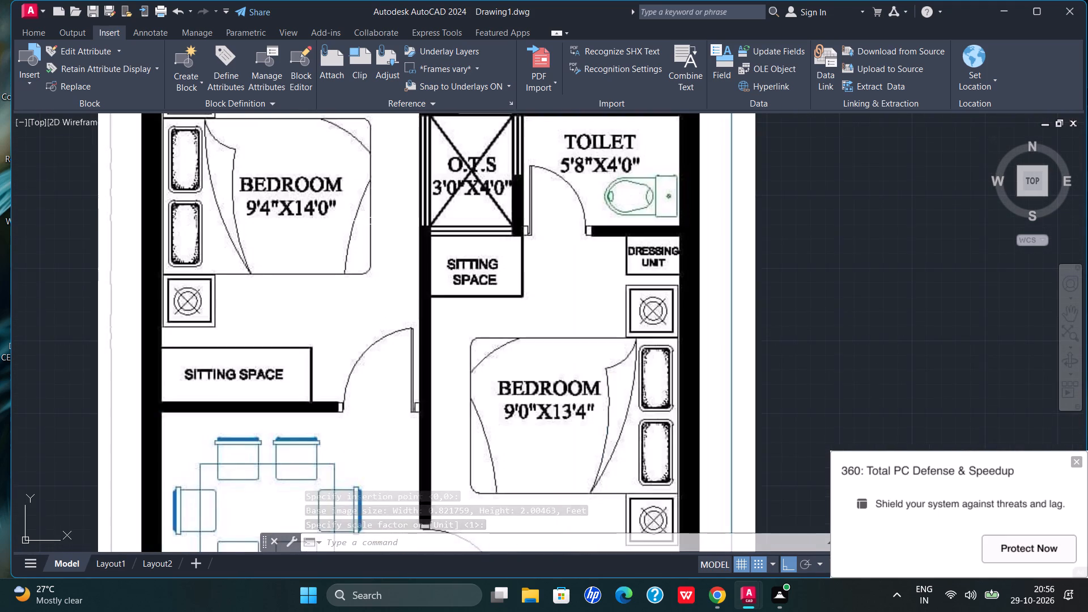
scroll(371, 232, "down", 5)
left_click_drag(440, 213, 355, 213)
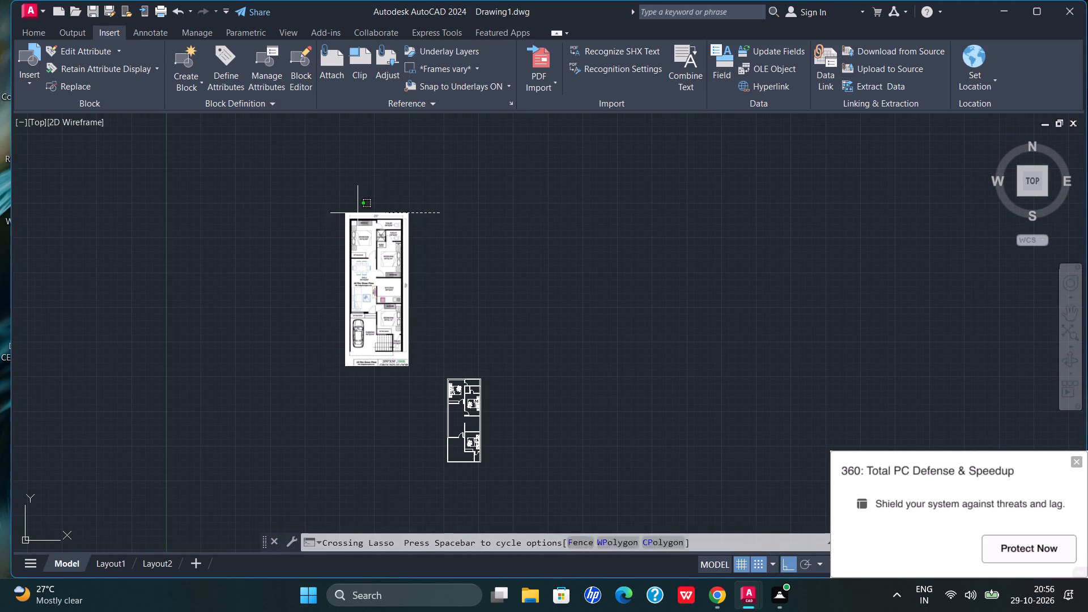
left_click_drag(355, 213, 354, 394)
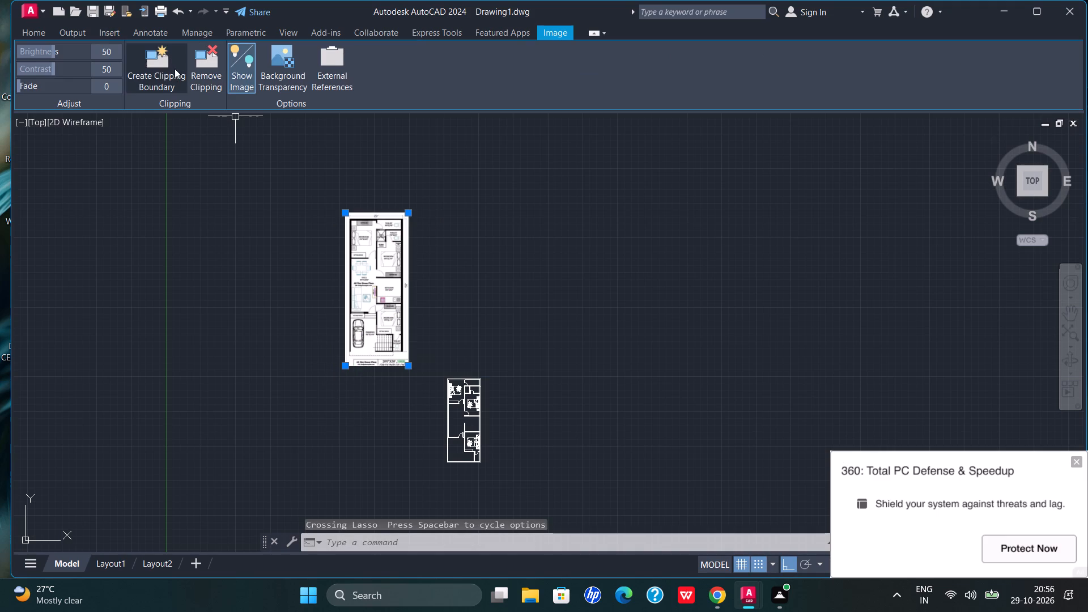
left_click(37, 36)
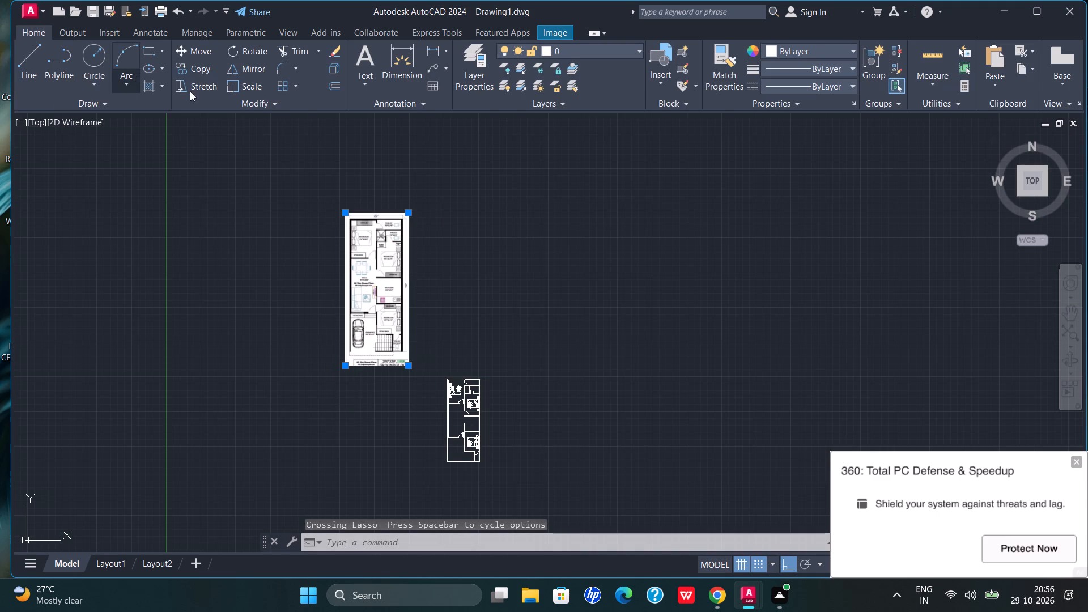
left_click(254, 85)
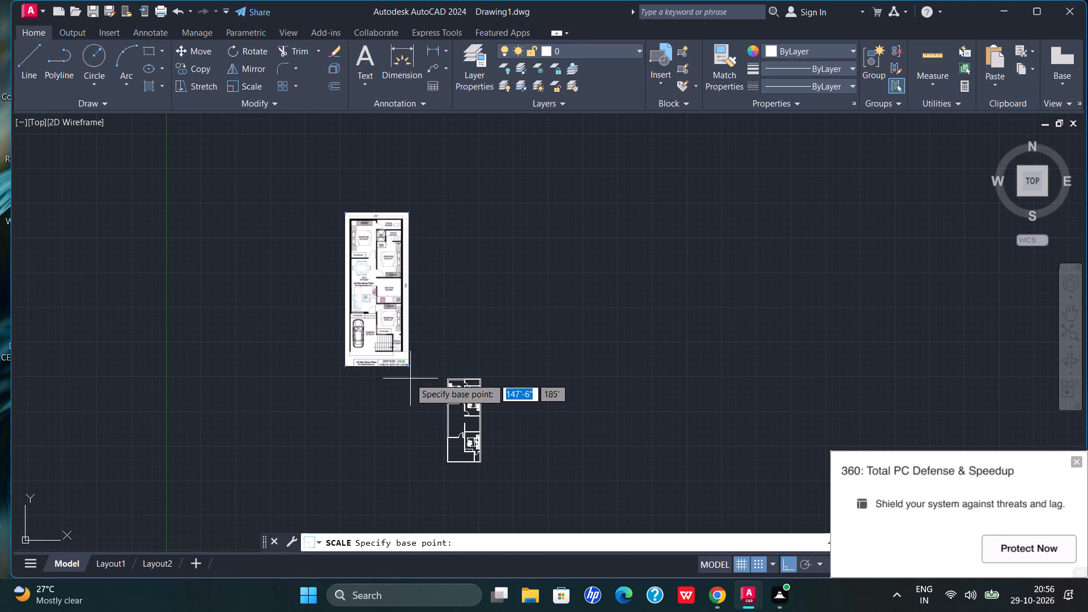
left_click(411, 368)
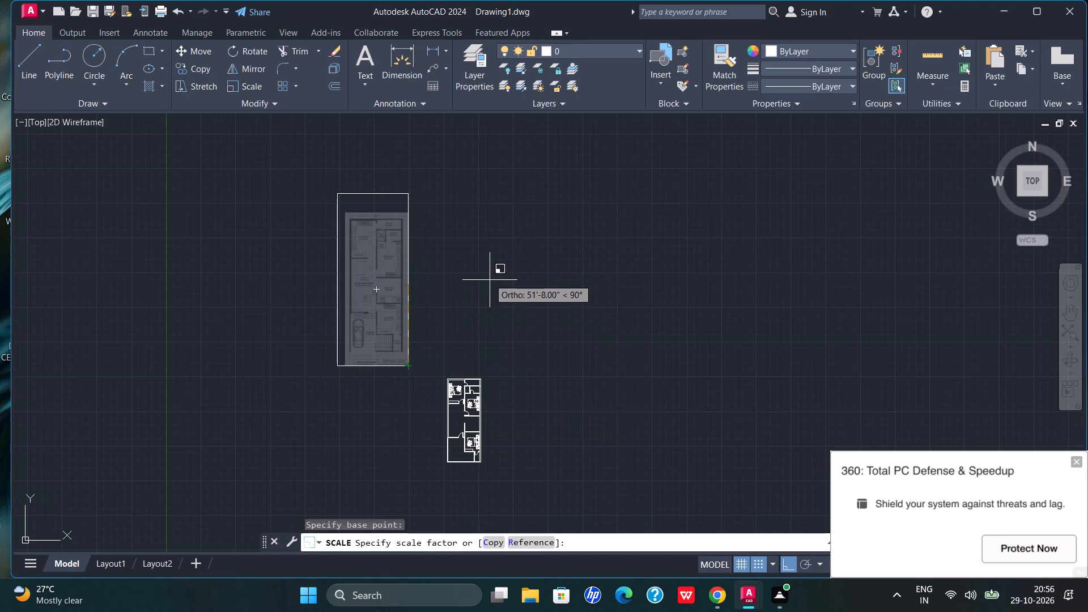
scroll(485, 279, "down", 3)
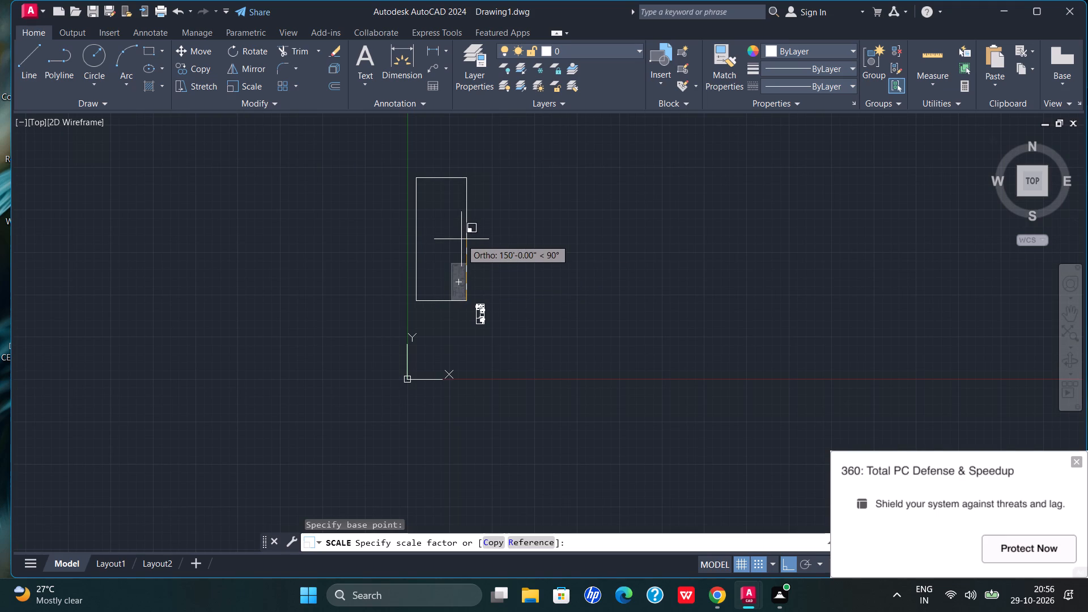
left_click(461, 239)
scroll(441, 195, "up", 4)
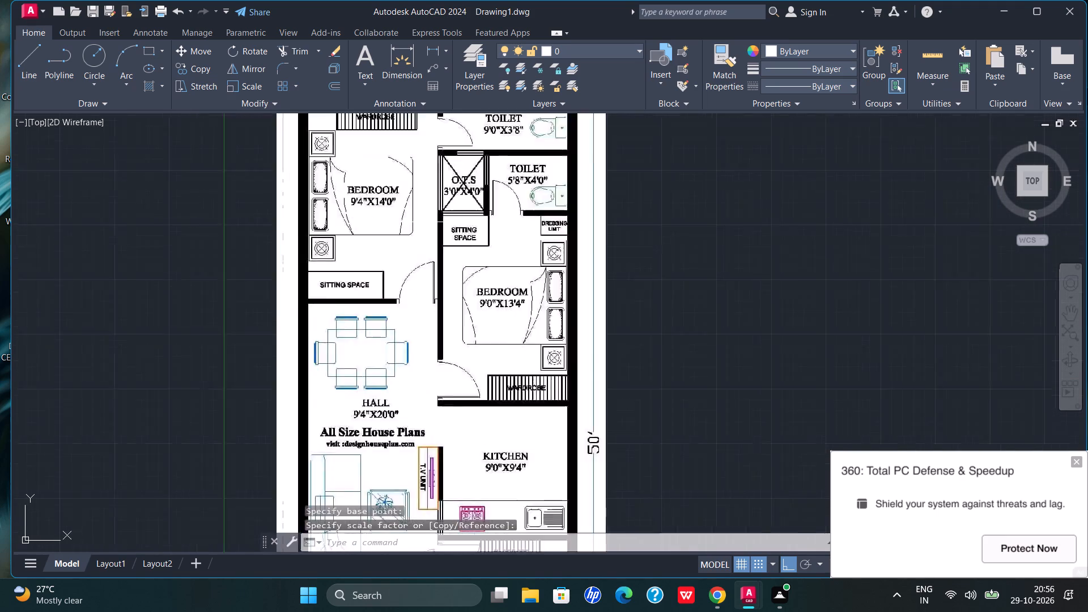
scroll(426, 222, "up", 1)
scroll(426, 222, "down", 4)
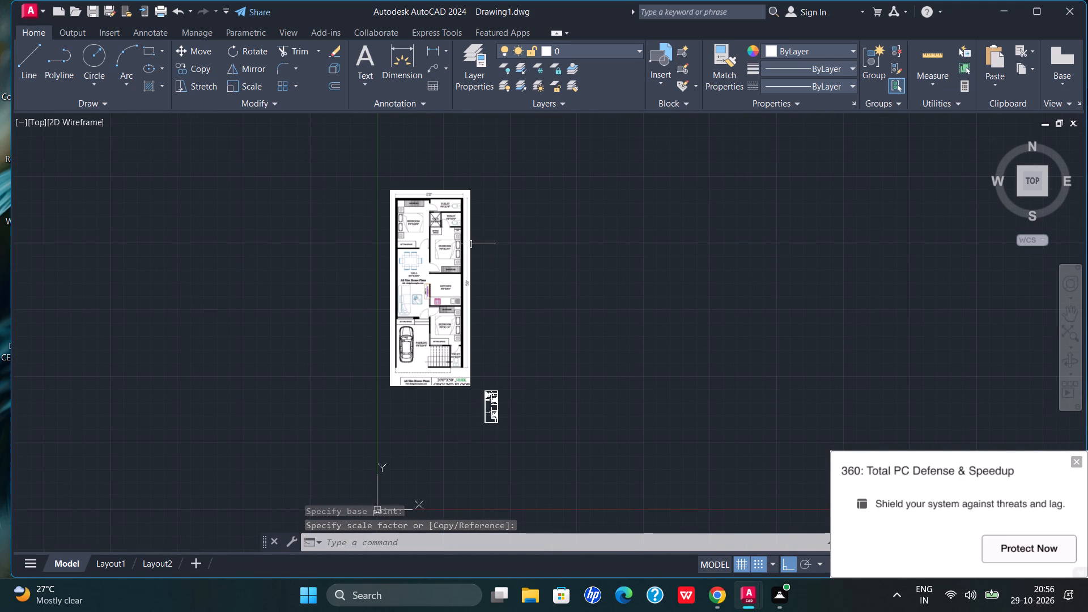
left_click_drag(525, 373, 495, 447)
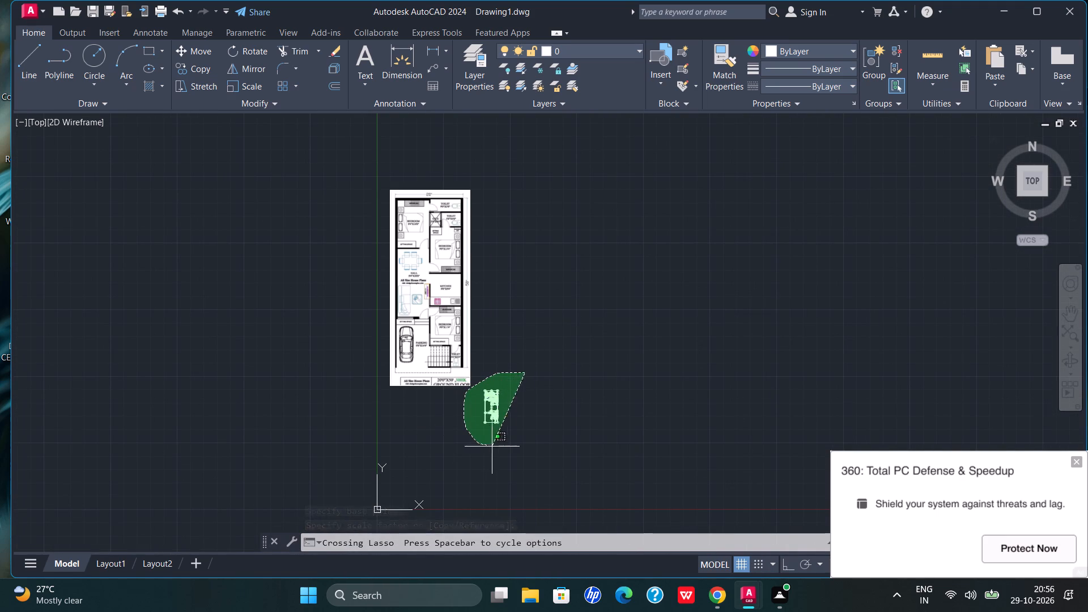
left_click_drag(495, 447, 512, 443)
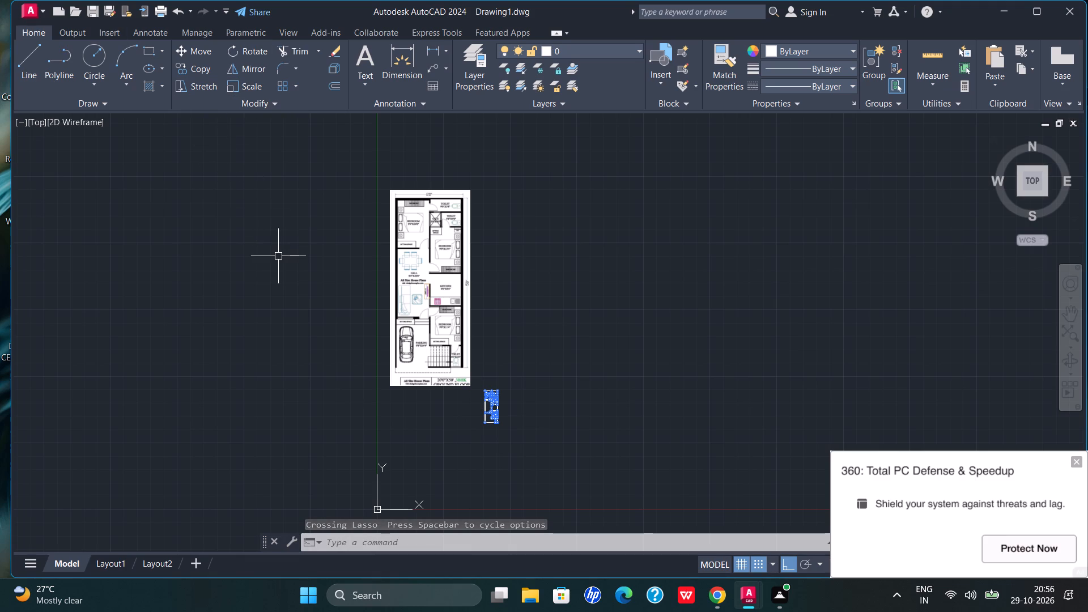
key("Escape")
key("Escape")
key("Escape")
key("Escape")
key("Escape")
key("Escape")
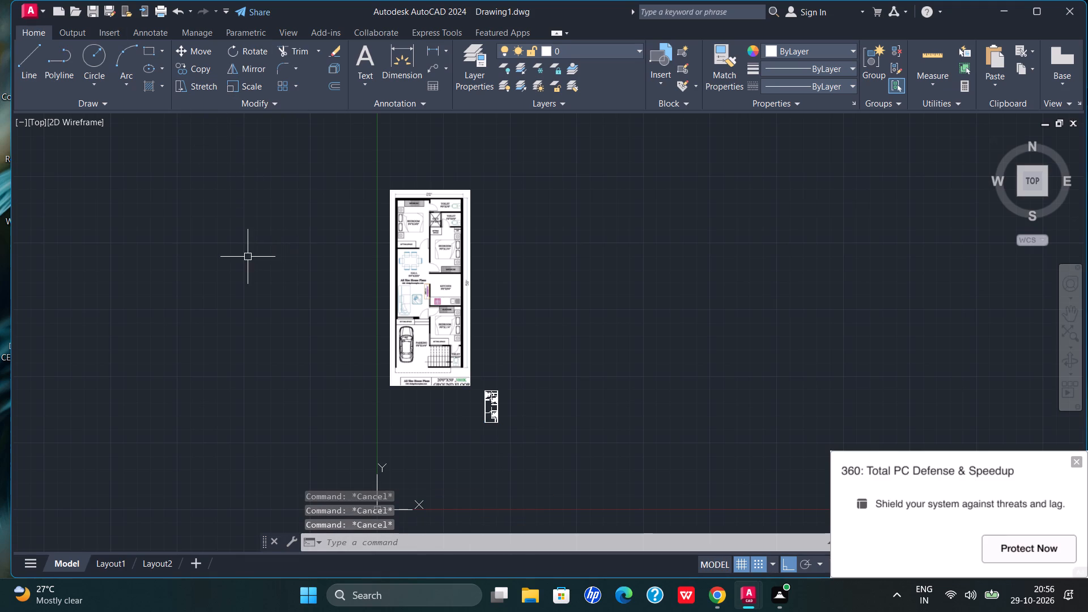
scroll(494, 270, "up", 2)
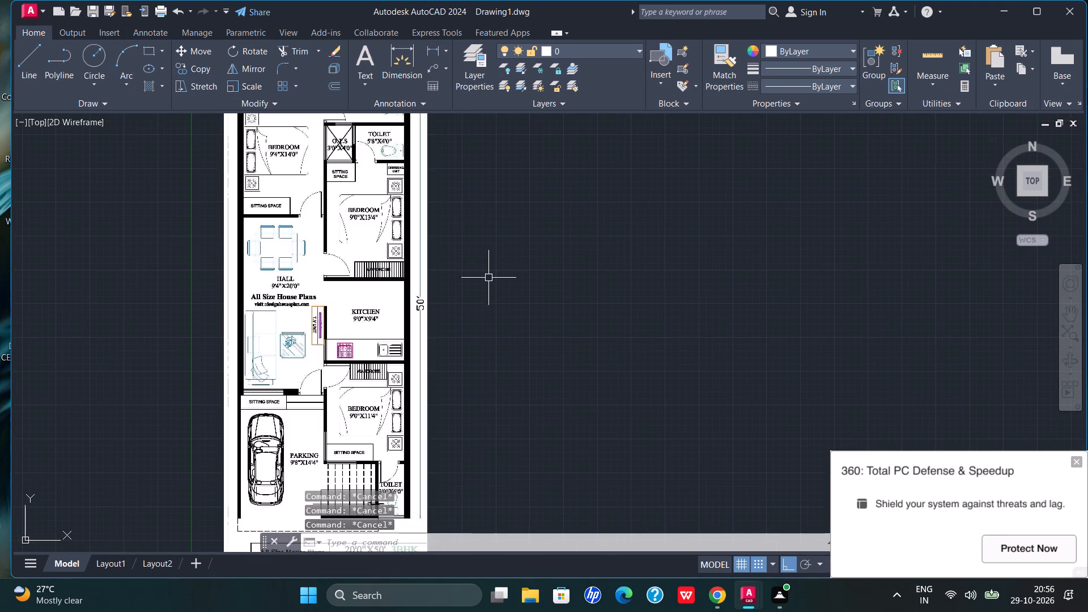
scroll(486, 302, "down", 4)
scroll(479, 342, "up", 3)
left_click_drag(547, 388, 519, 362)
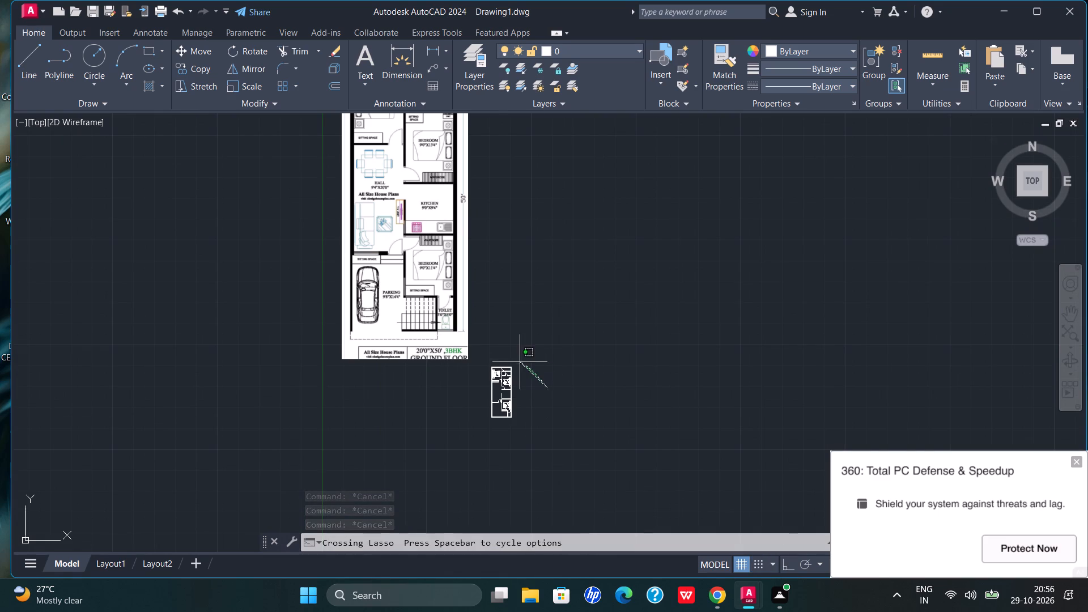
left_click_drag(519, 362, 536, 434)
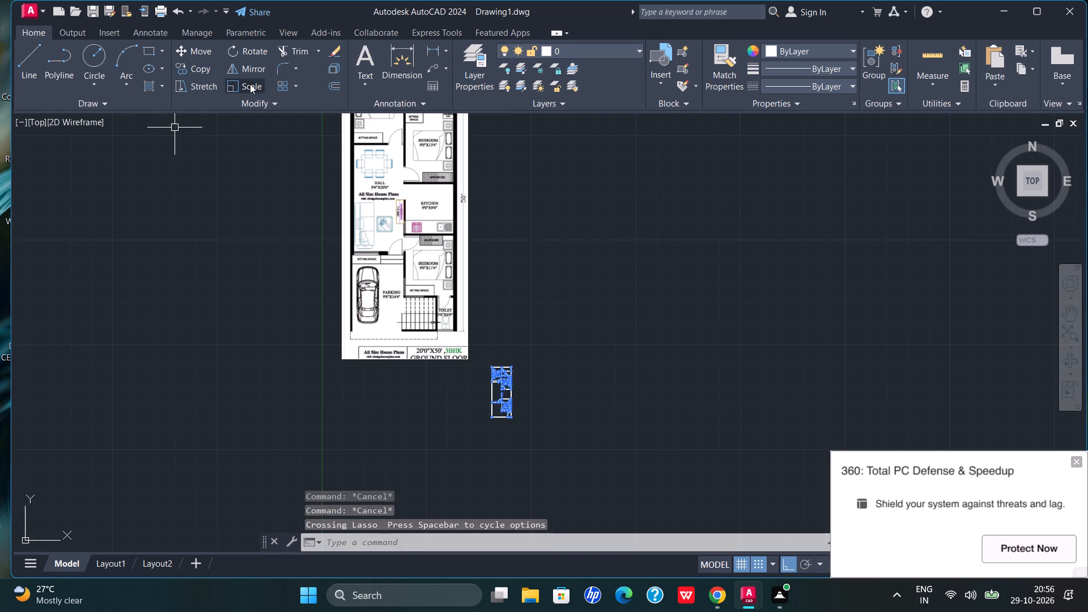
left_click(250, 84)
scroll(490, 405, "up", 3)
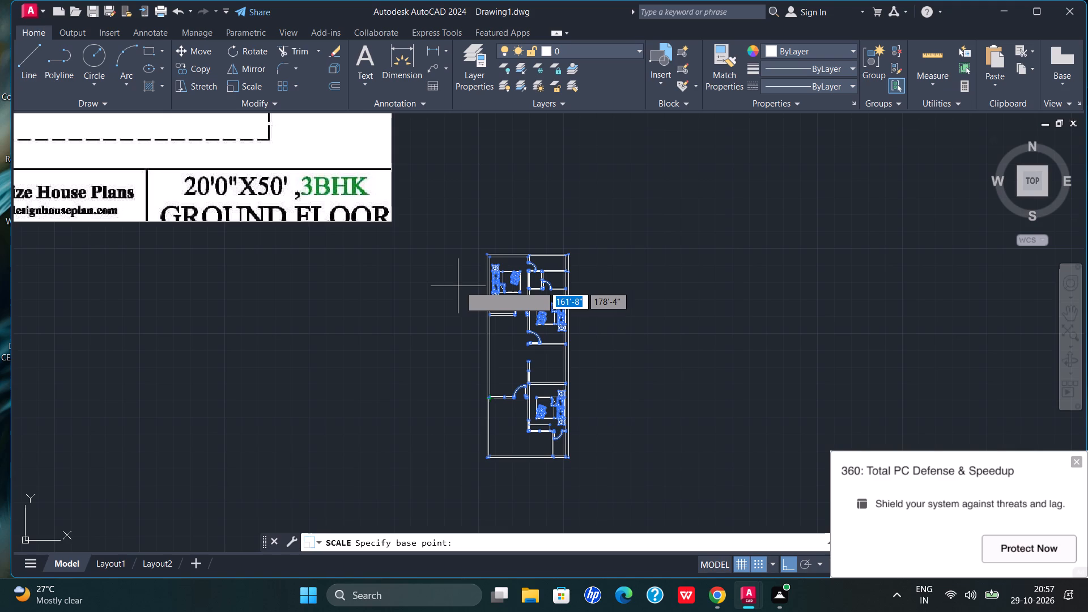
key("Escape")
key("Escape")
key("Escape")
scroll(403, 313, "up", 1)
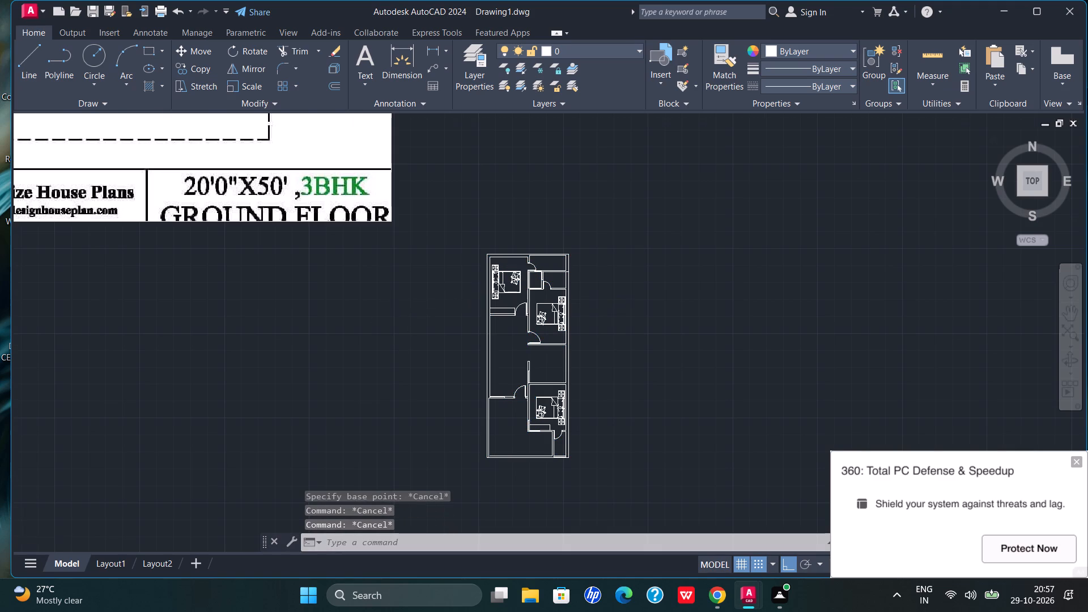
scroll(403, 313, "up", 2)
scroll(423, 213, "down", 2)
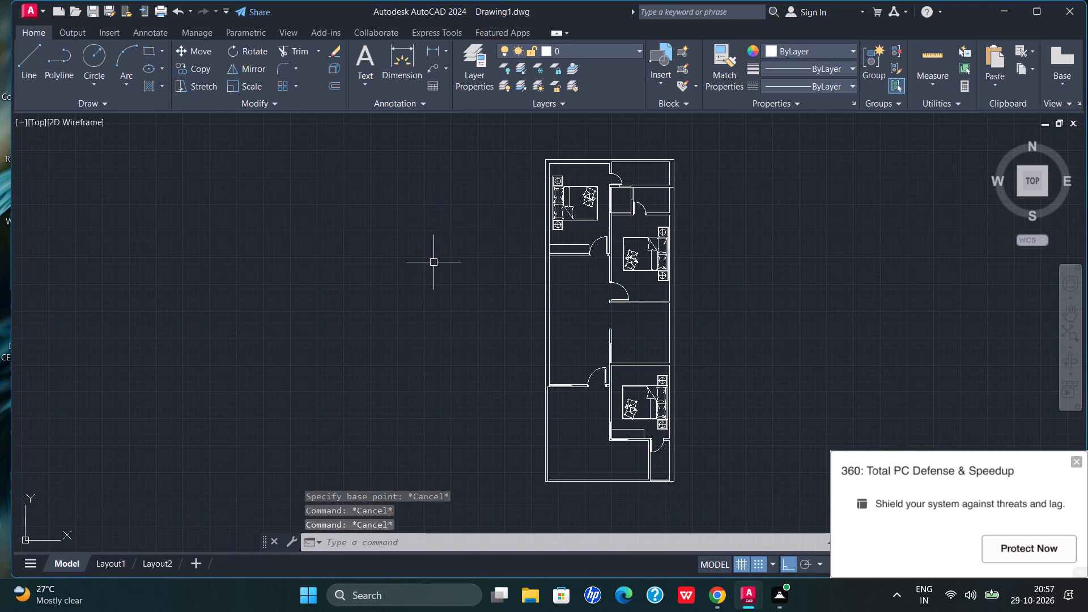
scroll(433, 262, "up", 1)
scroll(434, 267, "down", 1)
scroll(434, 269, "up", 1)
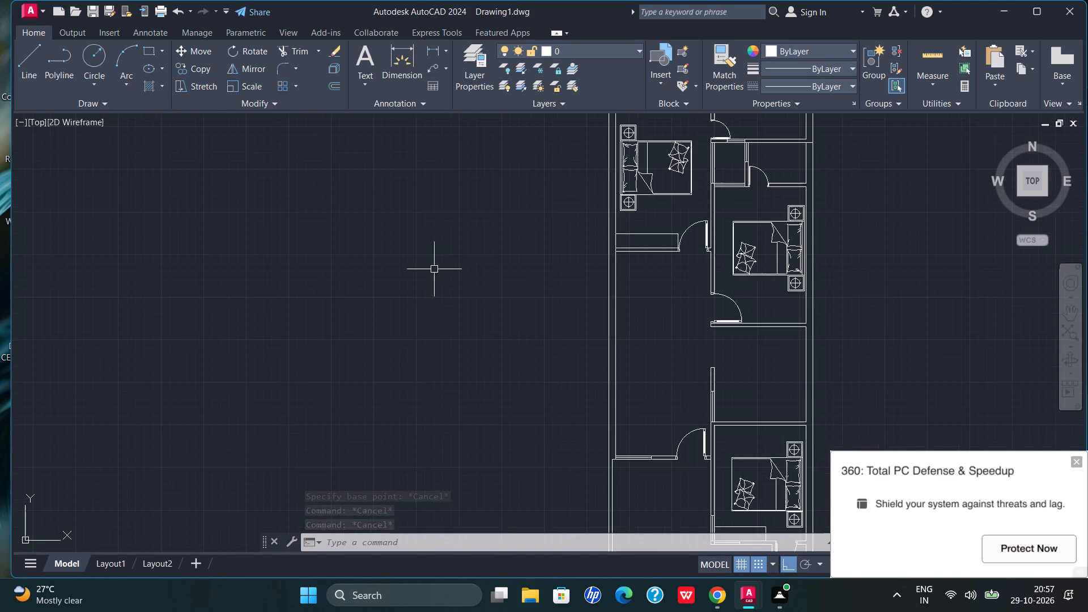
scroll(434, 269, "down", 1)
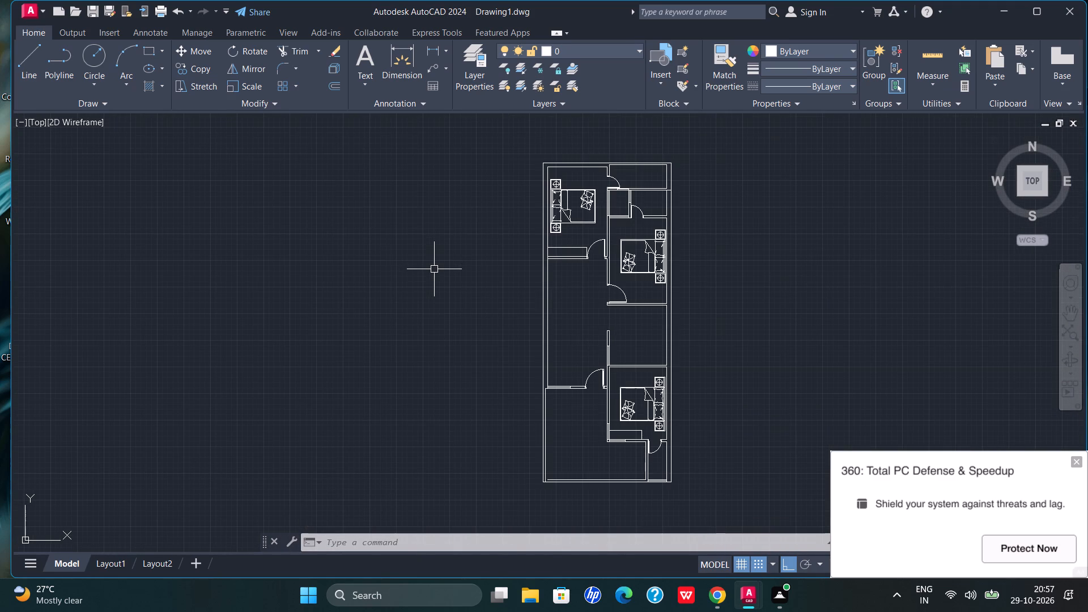
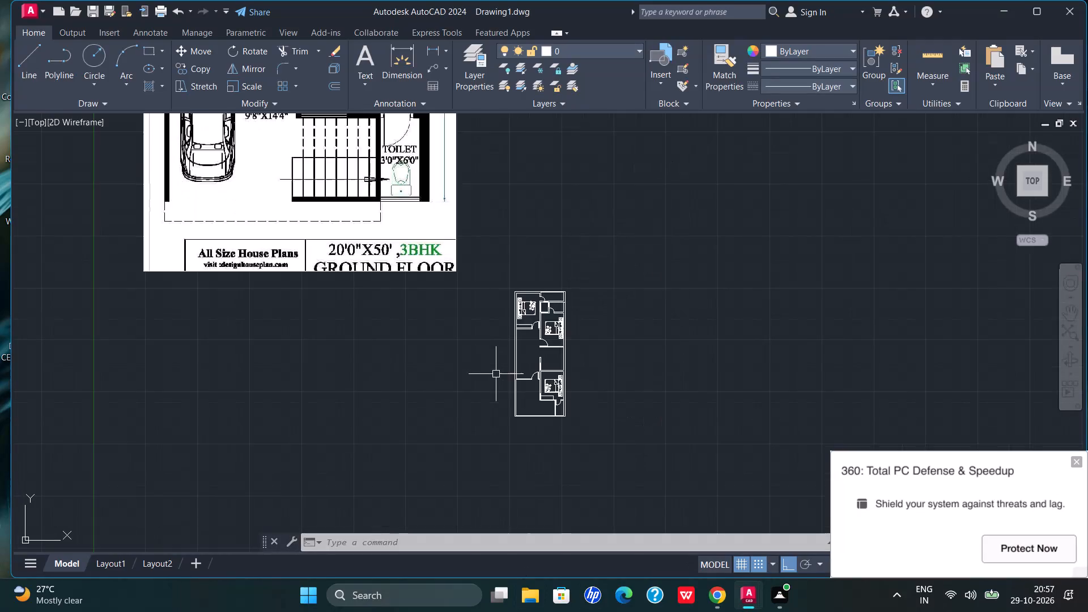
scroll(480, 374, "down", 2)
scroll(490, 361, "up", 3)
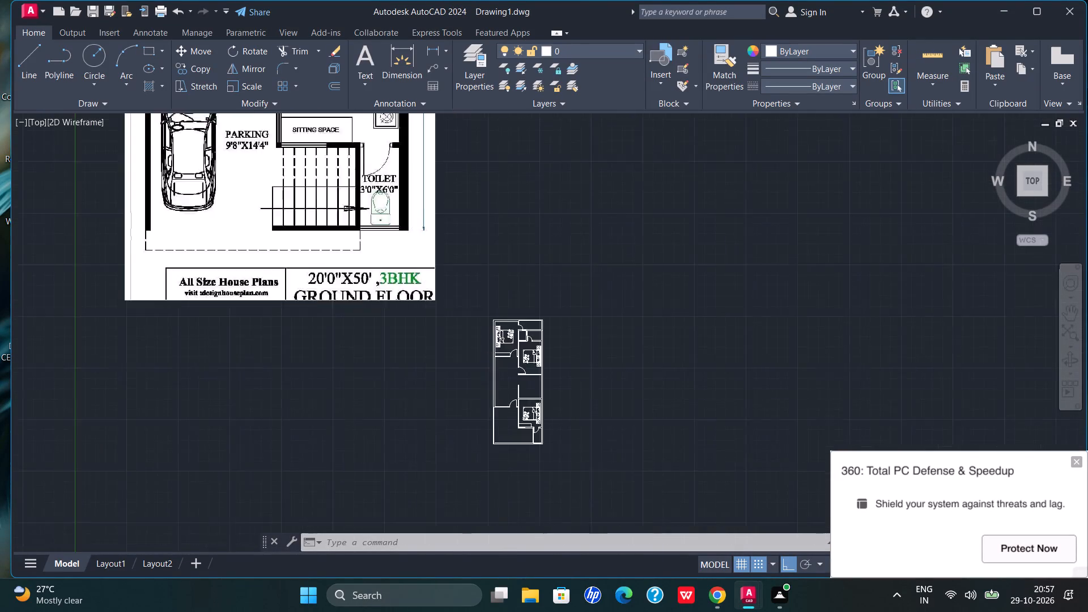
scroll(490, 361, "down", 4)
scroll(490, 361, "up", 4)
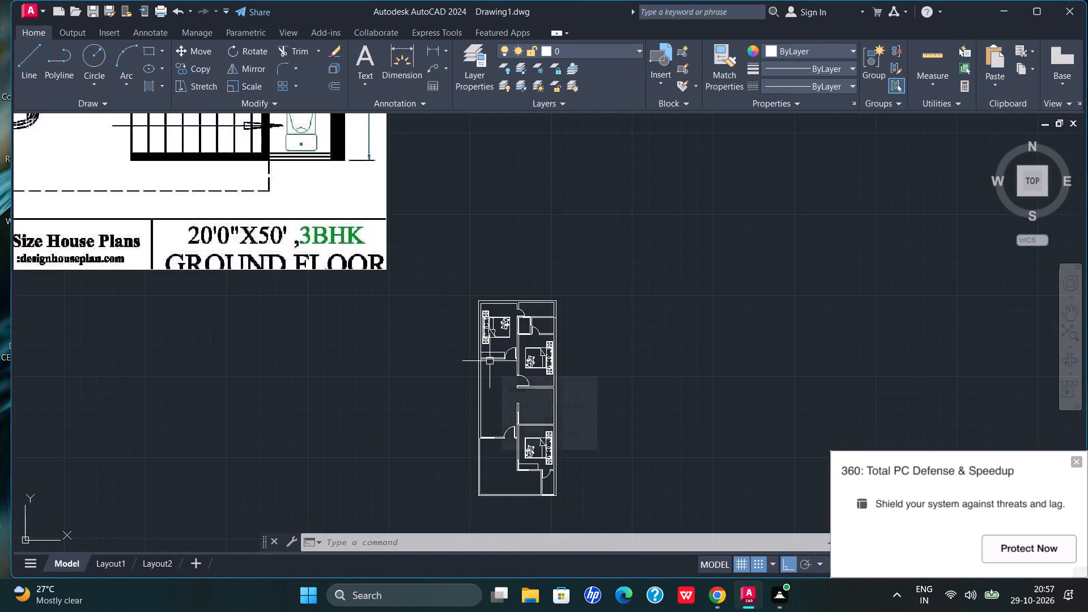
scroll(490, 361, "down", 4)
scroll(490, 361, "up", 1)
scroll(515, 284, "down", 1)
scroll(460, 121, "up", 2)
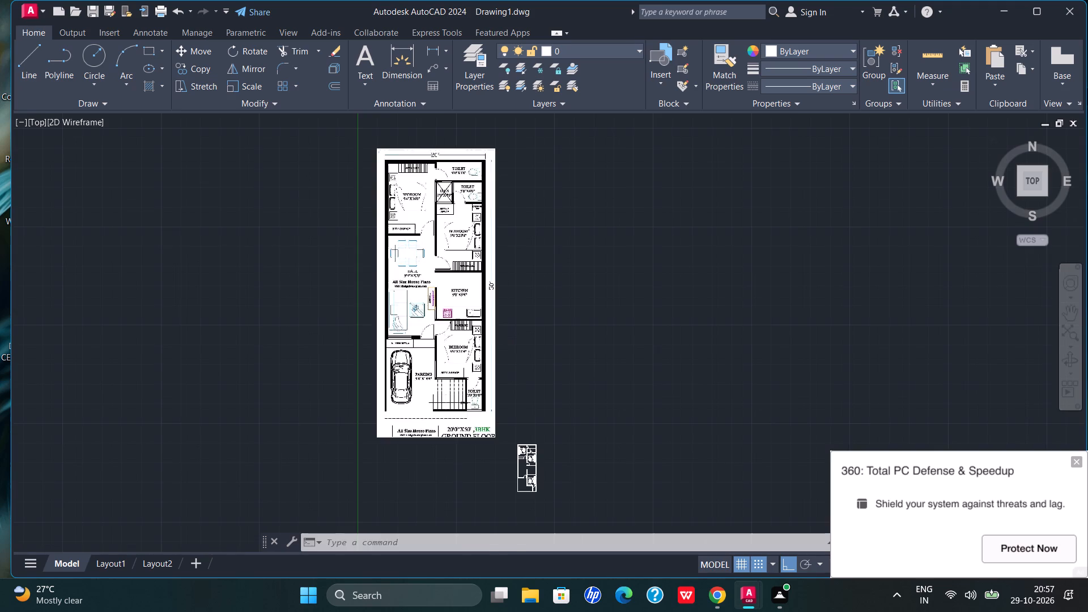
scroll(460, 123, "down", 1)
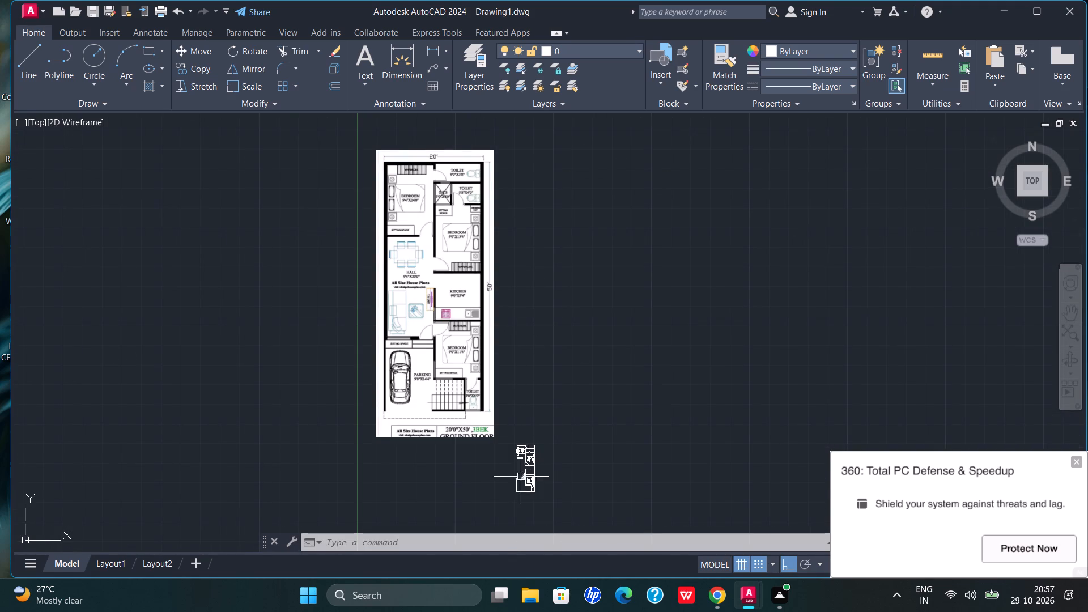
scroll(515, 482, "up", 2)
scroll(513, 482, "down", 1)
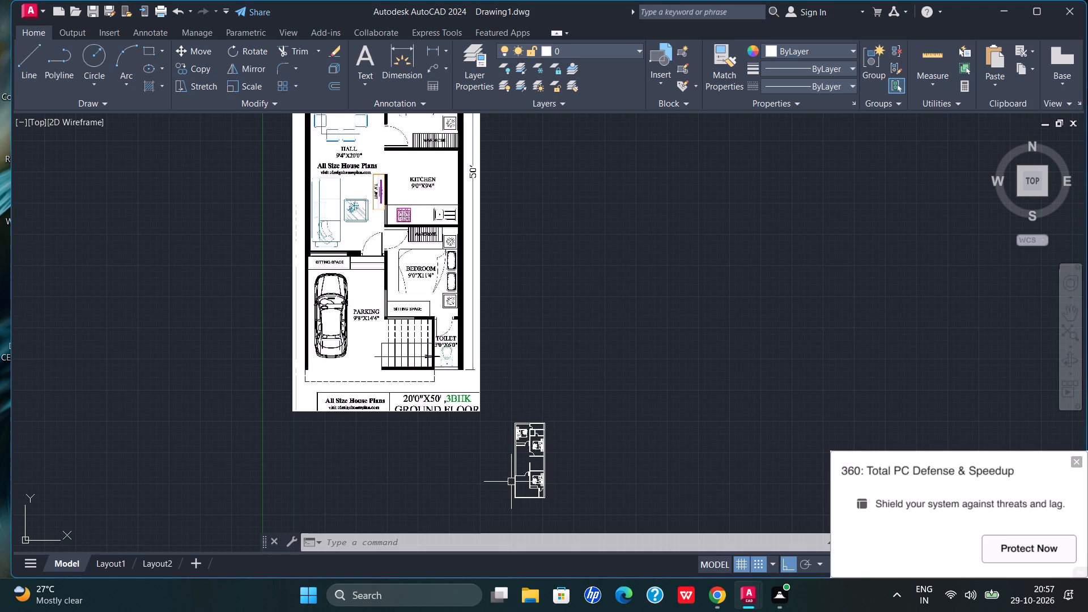
Scale the attached plan image down freehand to roughly 60% of its size, using its lower-right corner as base point.
scroll(355, 379, "down", 2)
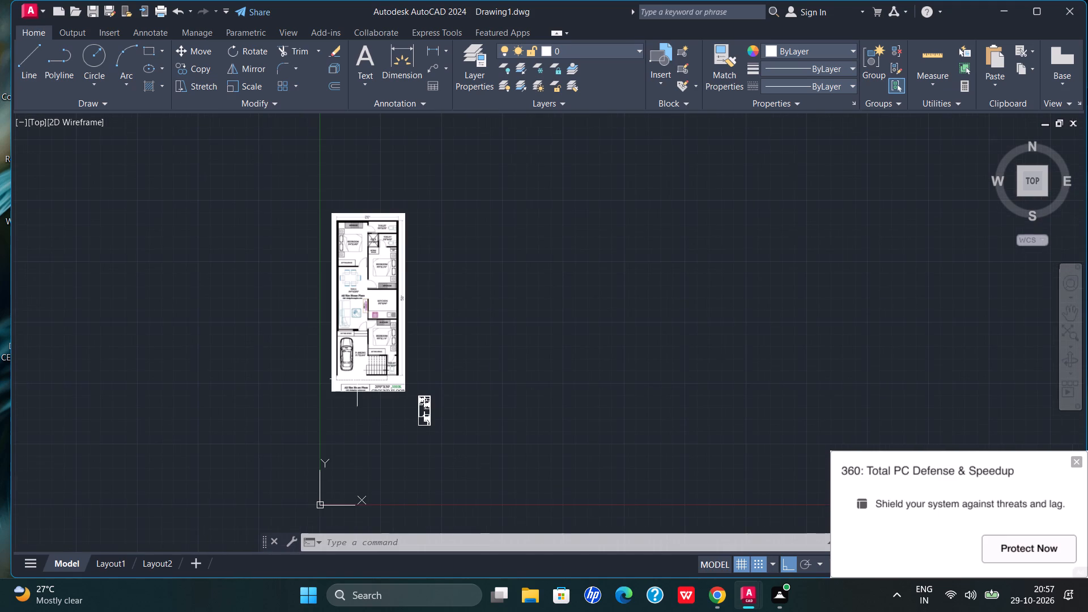
left_click_drag(427, 233, 351, 288)
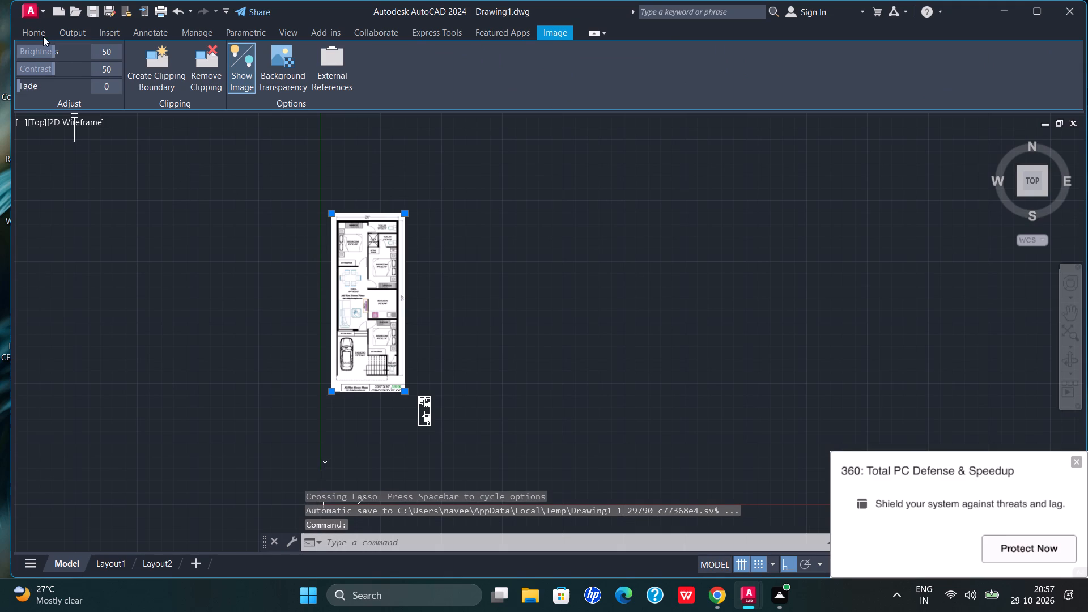
left_click(43, 36)
left_click(254, 85)
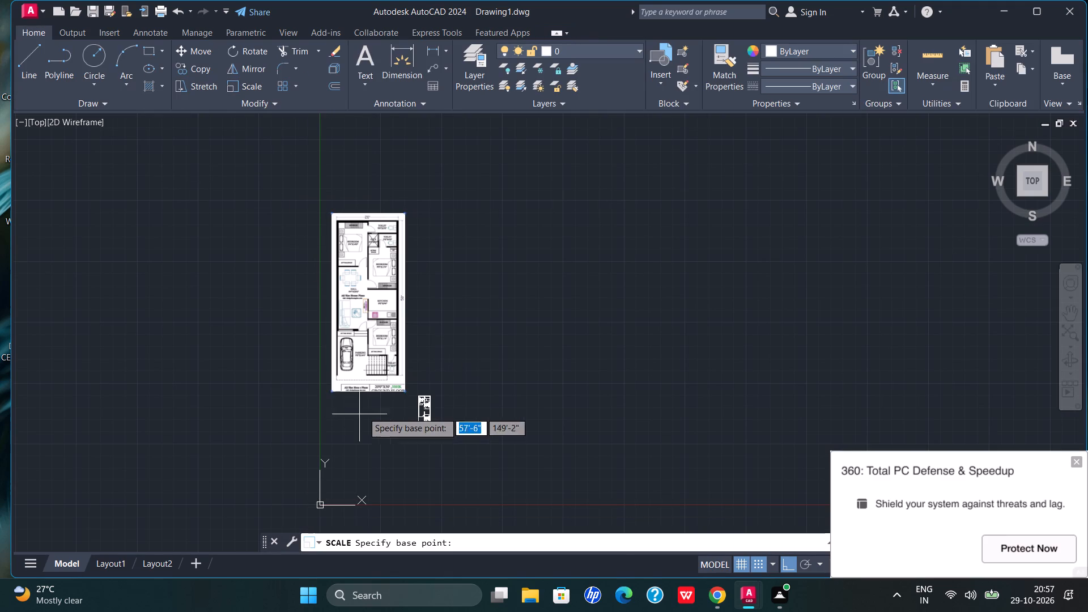
left_click(402, 393)
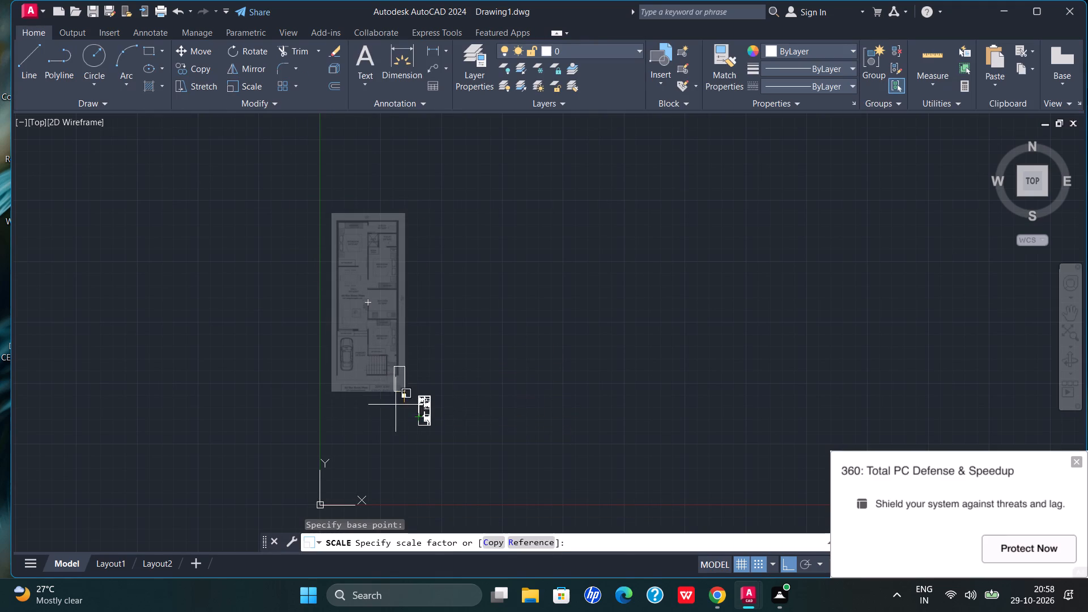
left_click(376, 335)
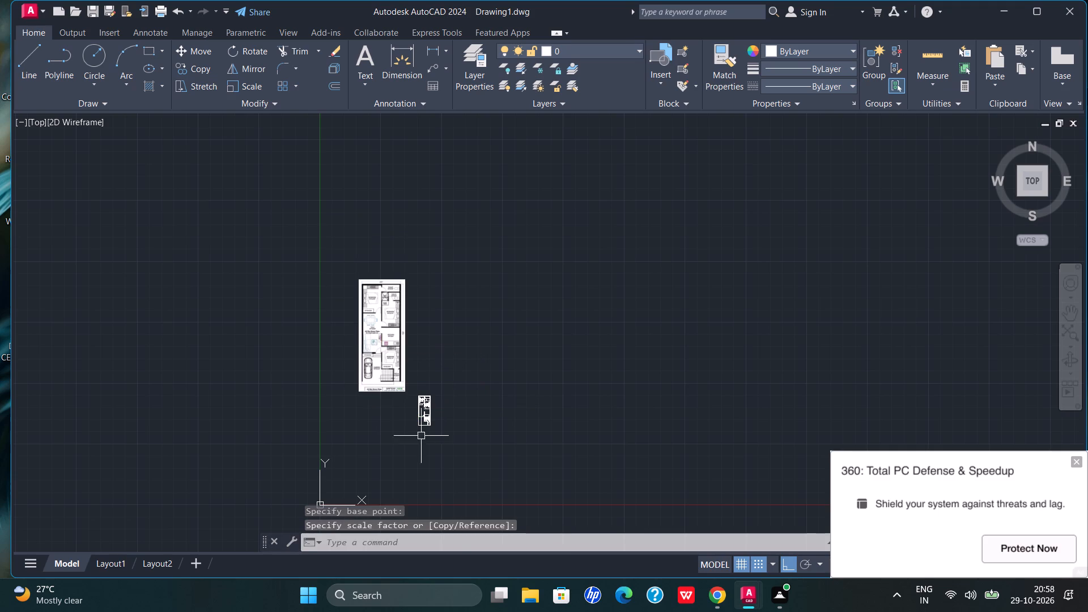
Move the whole house floor plan straight up so it sits beside the attached plan image.
left_click_drag(454, 399, 432, 441)
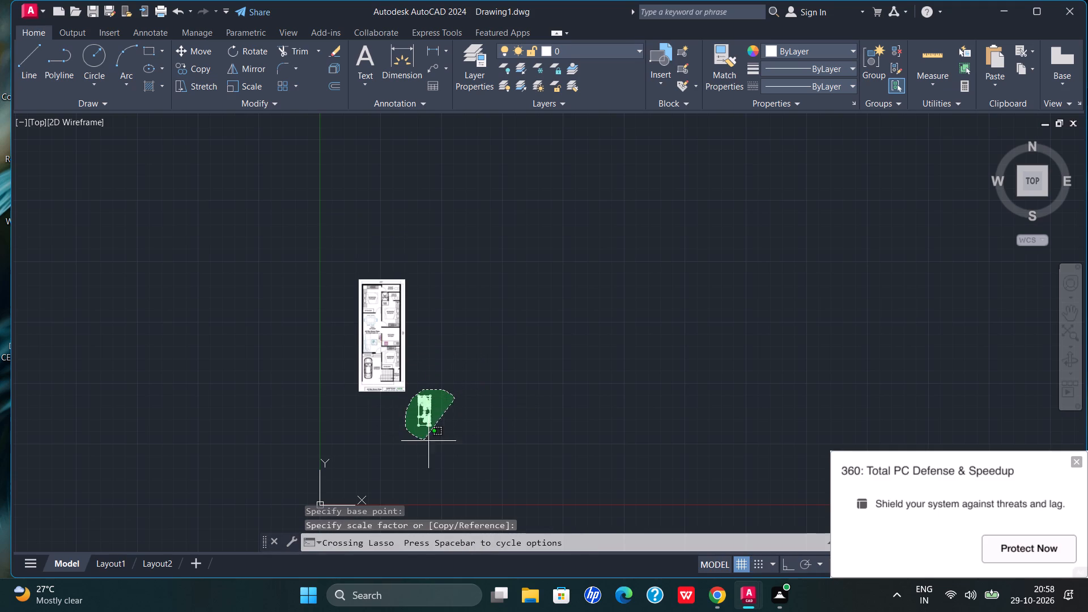
left_click_drag(432, 441, 439, 441)
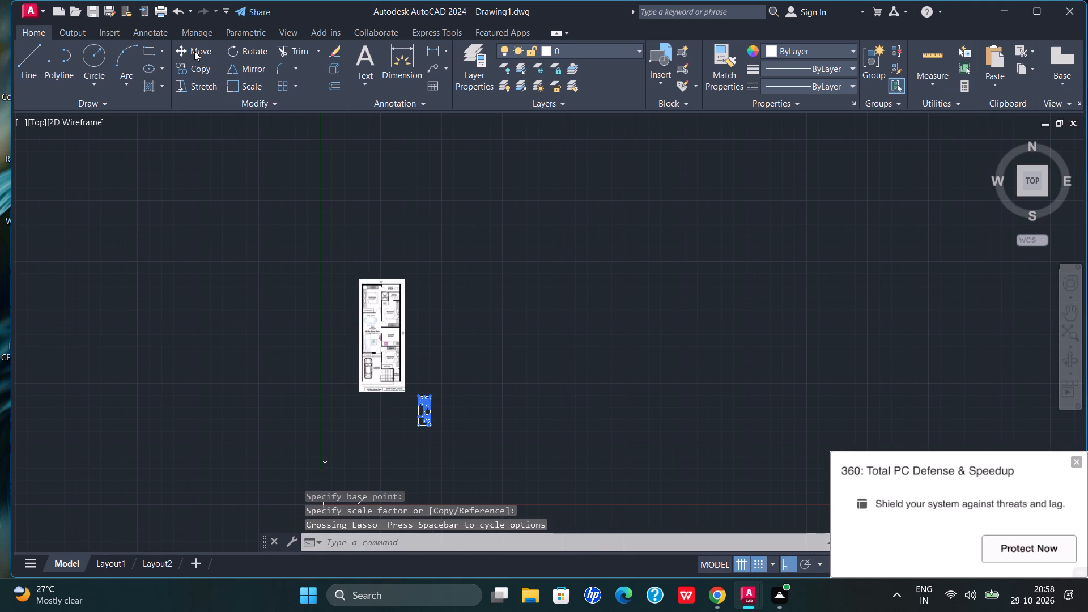
left_click(194, 50)
left_click(423, 419)
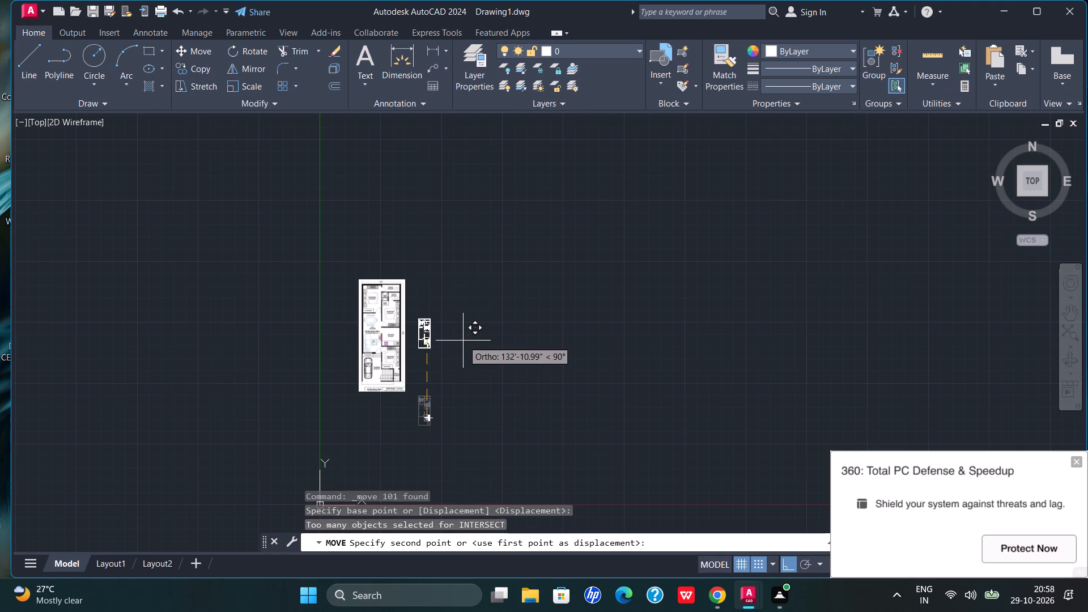
left_click(463, 351)
Scale the attached plan image again from its lower-right corner, picking a factor of about 0.57 straight up.
scroll(362, 327, "up", 3)
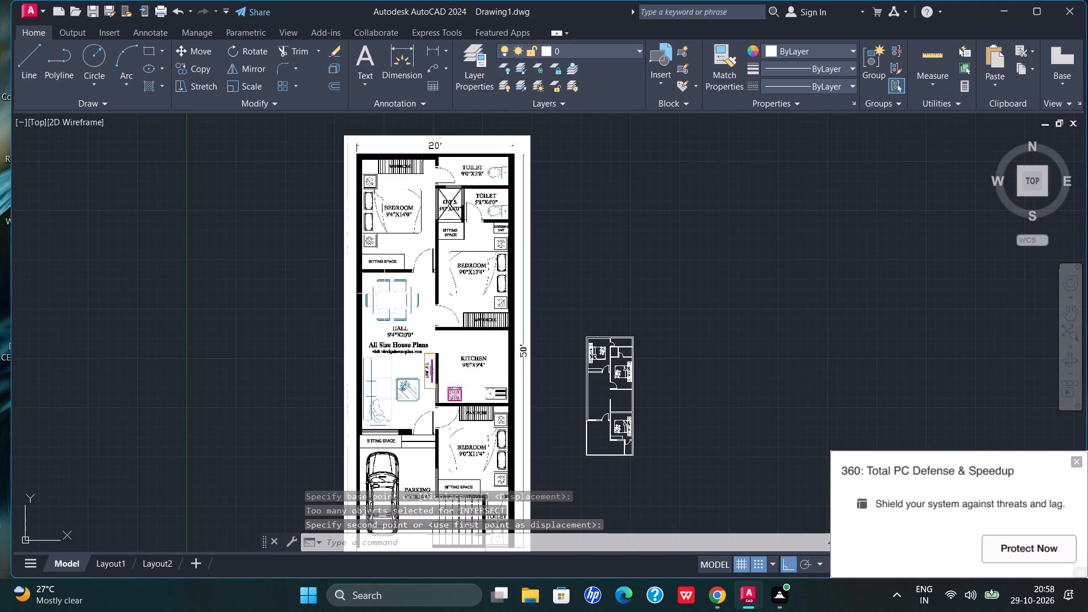
scroll(386, 288, "down", 2)
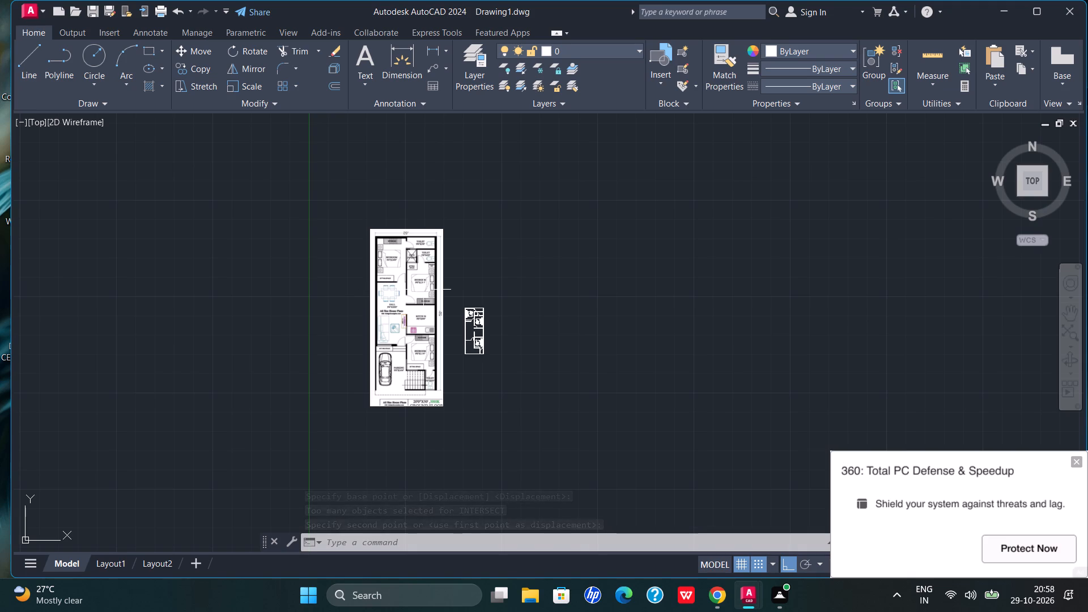
scroll(464, 309, "up", 6)
scroll(276, 301, "down", 4)
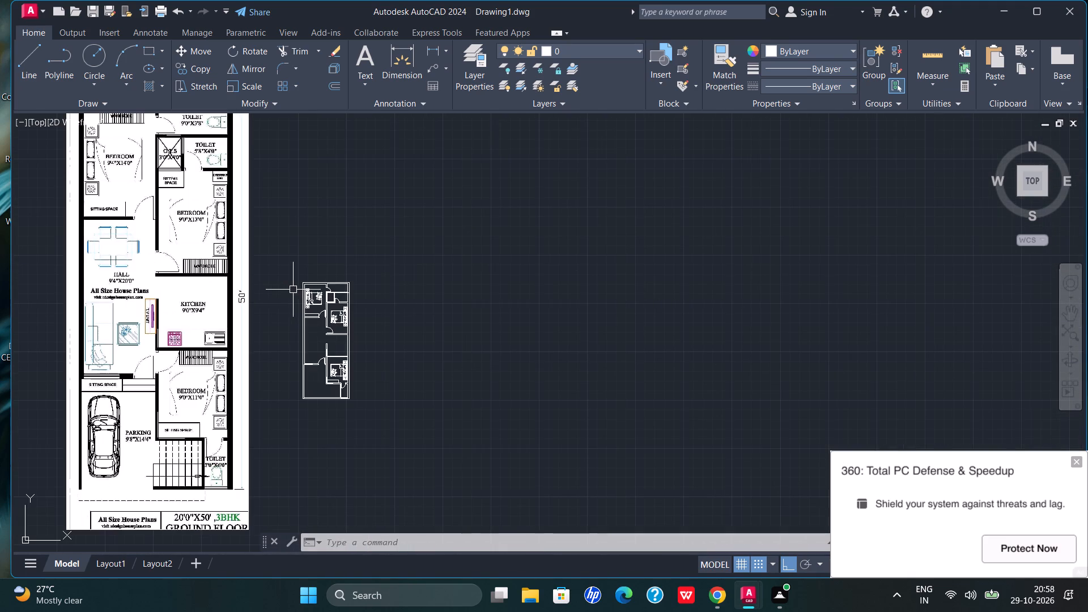
scroll(189, 334, "down", 2)
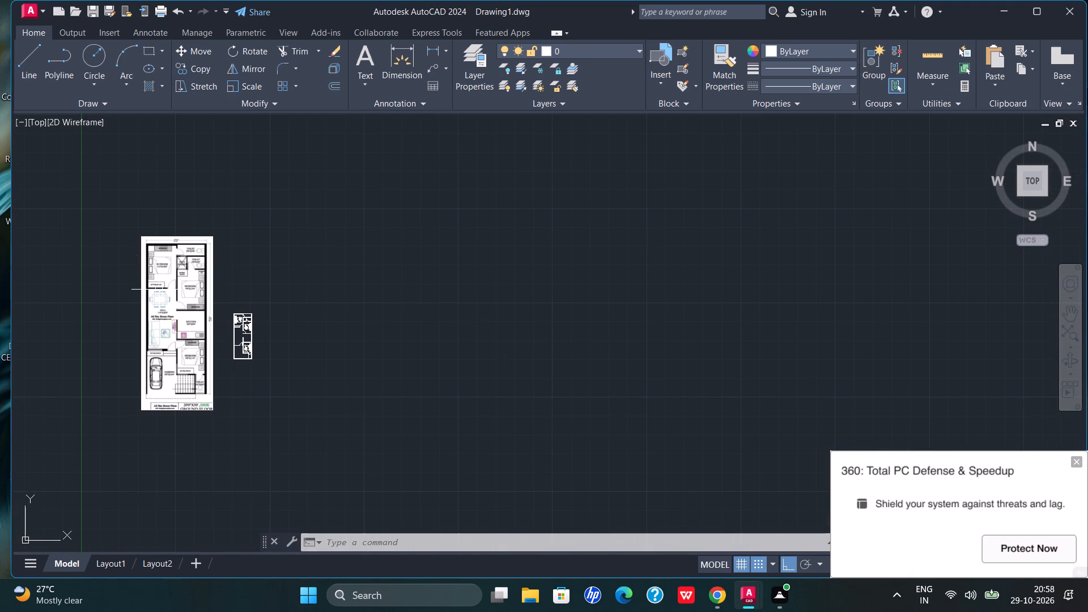
left_click_drag(212, 229, 169, 342)
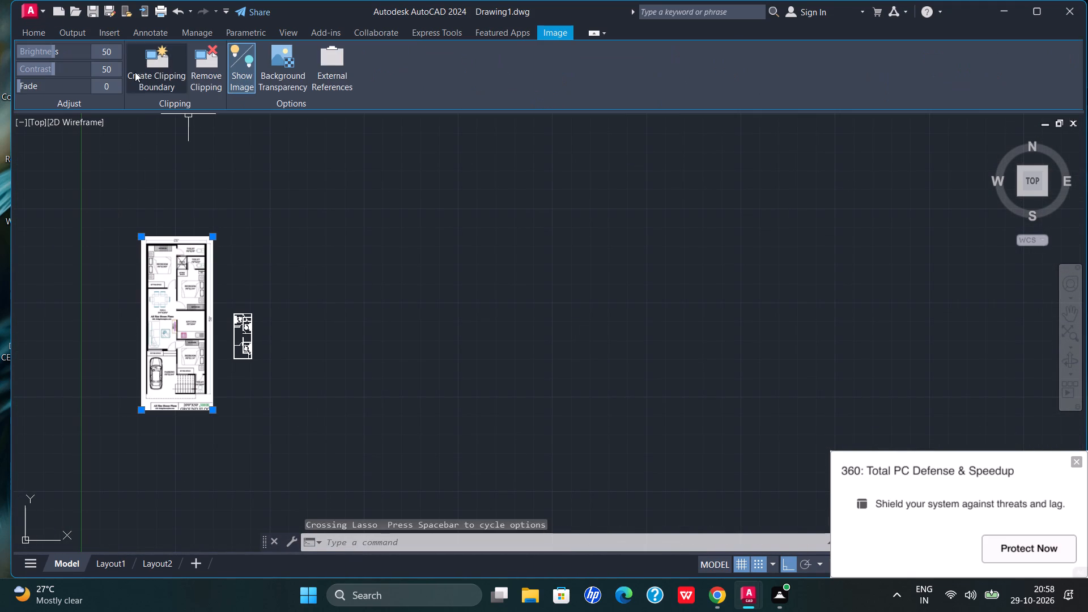
left_click(41, 33)
left_click(237, 91)
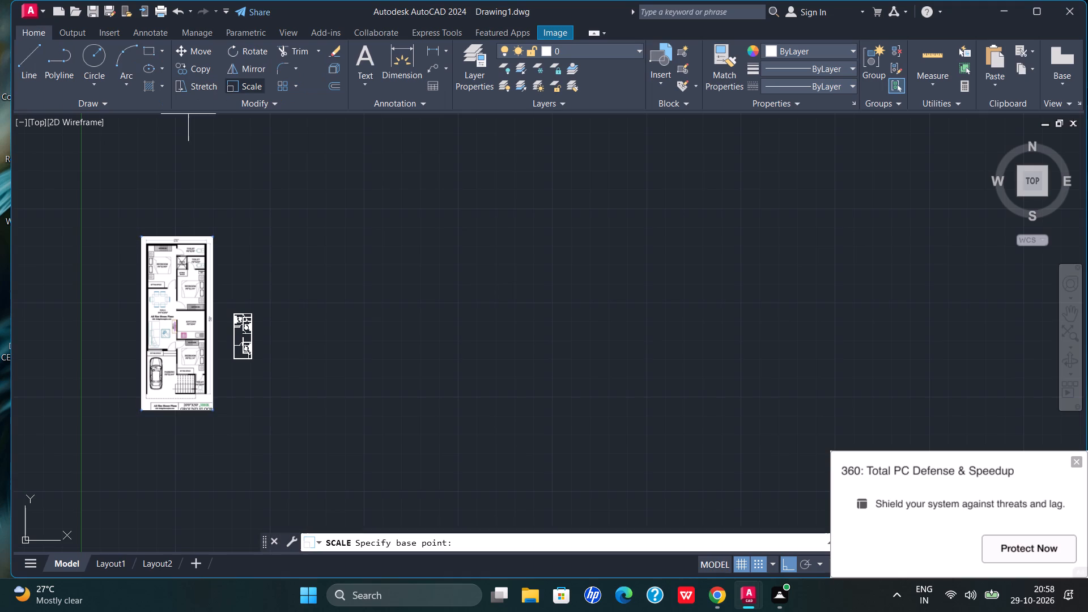
left_click(209, 408)
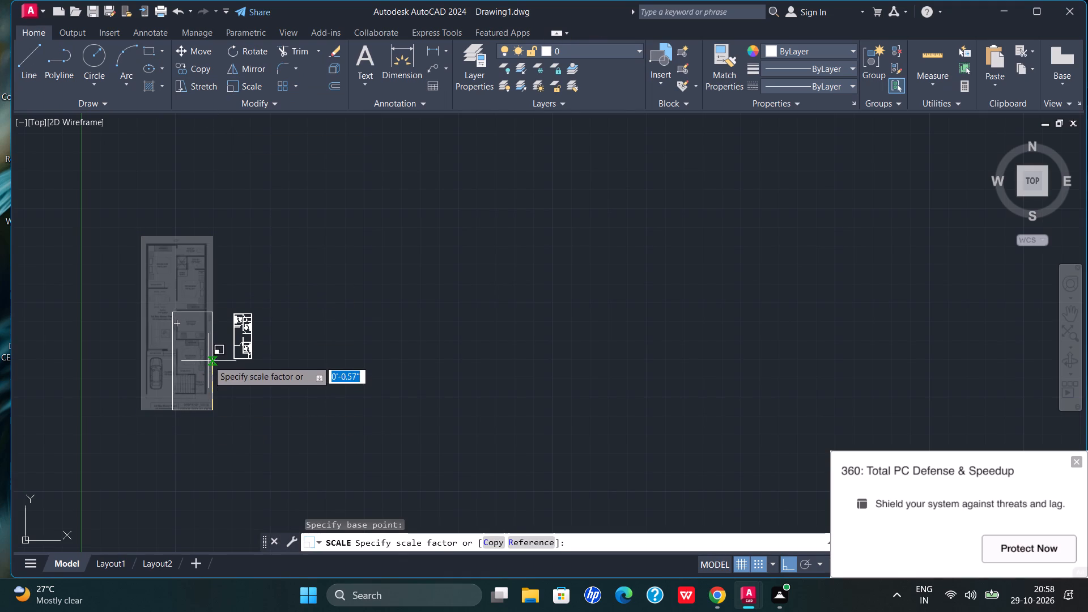
left_click(208, 360)
Reopen DesignCenter and show the blocks of the 01-10-cad-blocks-net-tables drawing in the Blocks\tables folder.
scroll(202, 363, "up", 2)
scroll(113, 267, "up", 2)
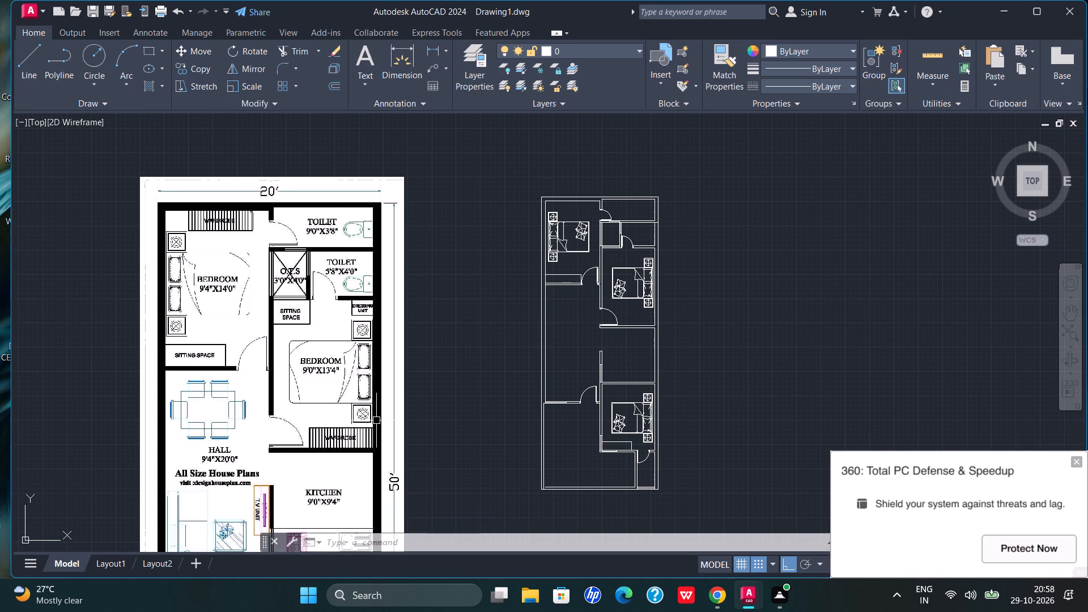
key("ctrl+2")
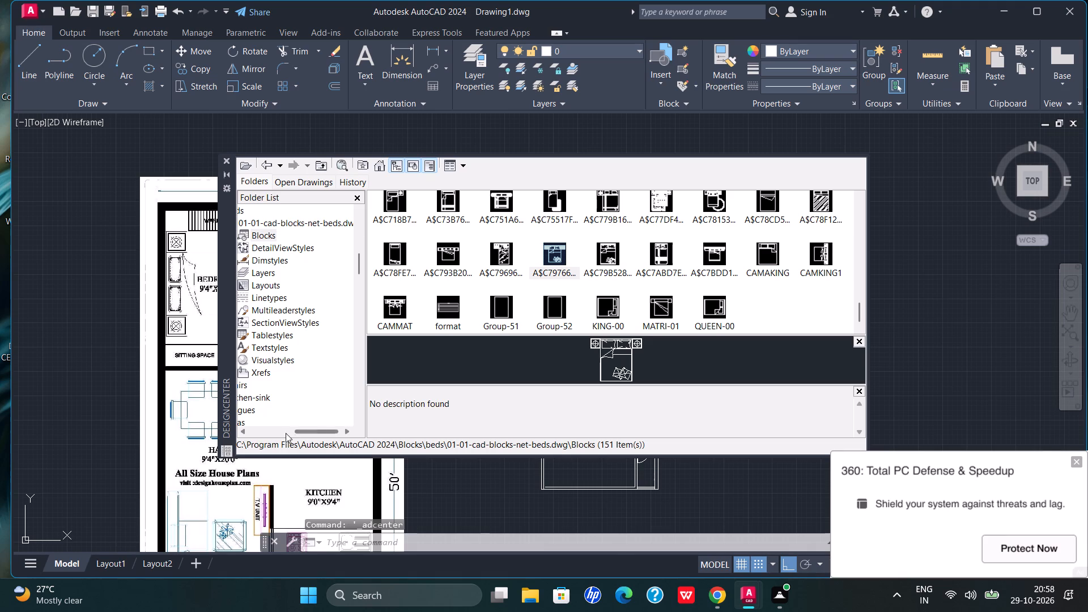
left_click_drag(307, 431, 271, 452)
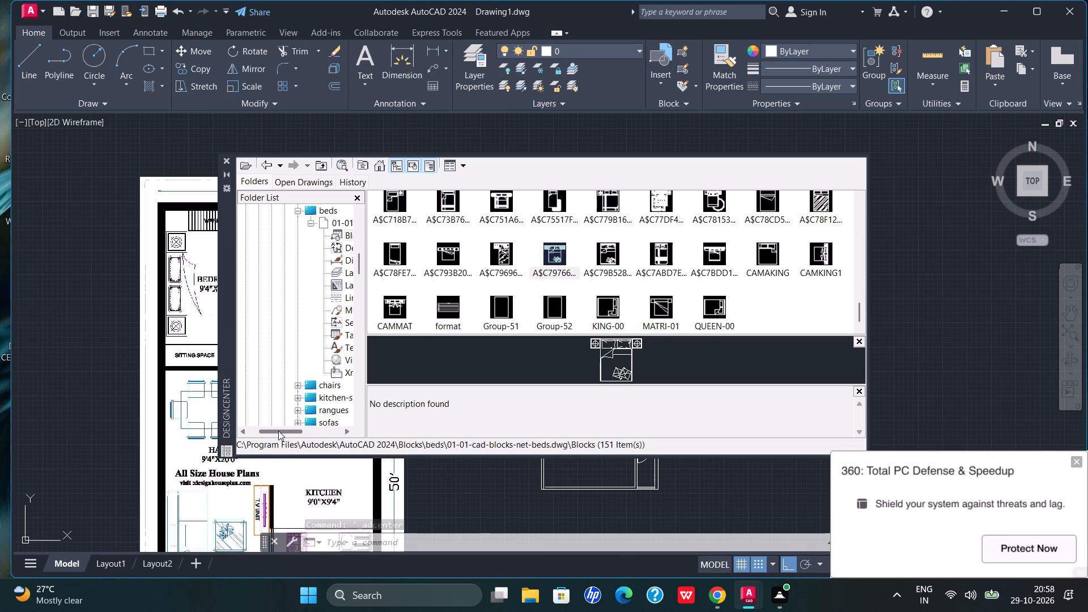
scroll(336, 263, "up", 2)
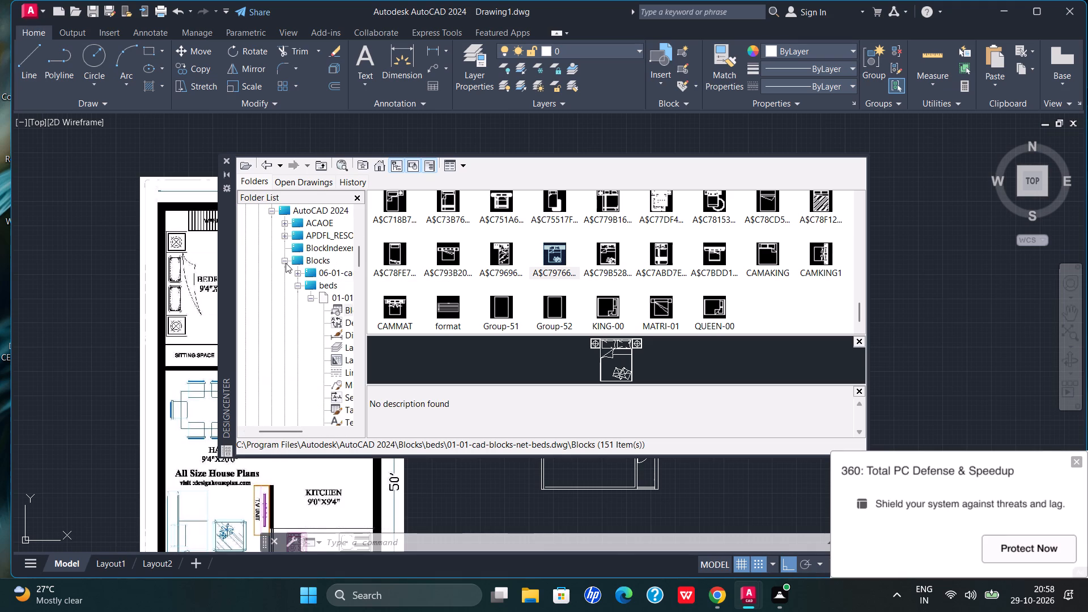
left_click(284, 261)
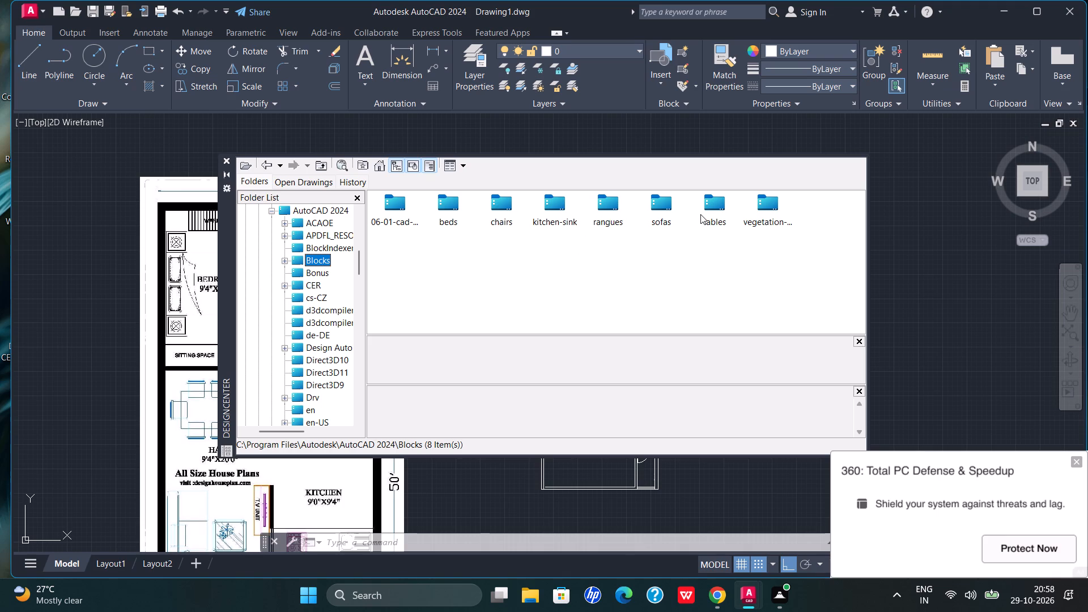
double_click(713, 207)
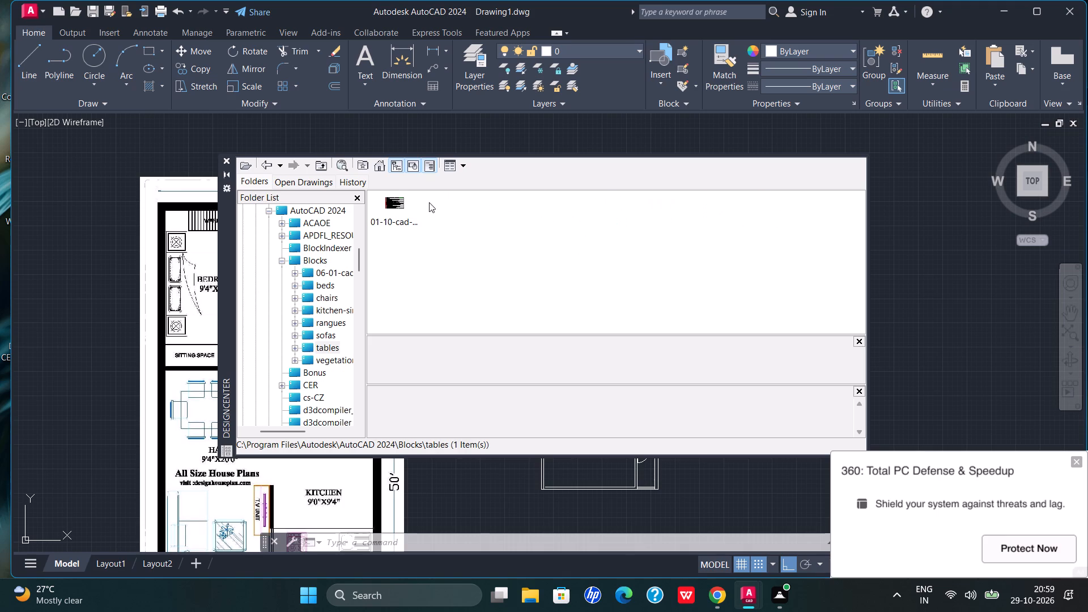
double_click(395, 211)
double_click(395, 211)
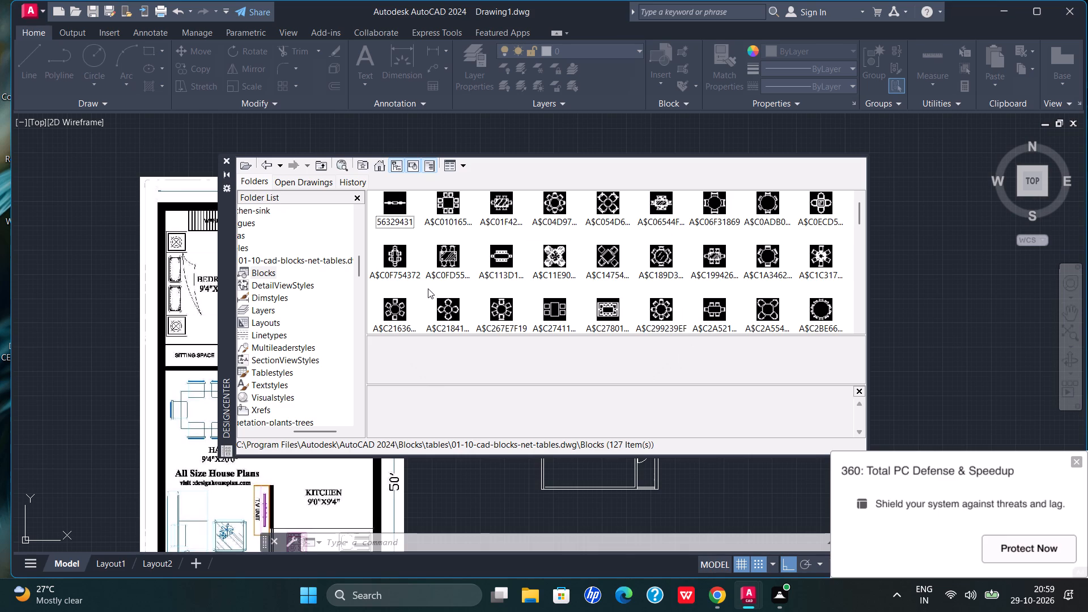
Compare dining table blocks and insert the six-chair table A$C199426D1 at scale 1 and rotation 0, in the empty space right of the floor plan.
left_click(665, 211)
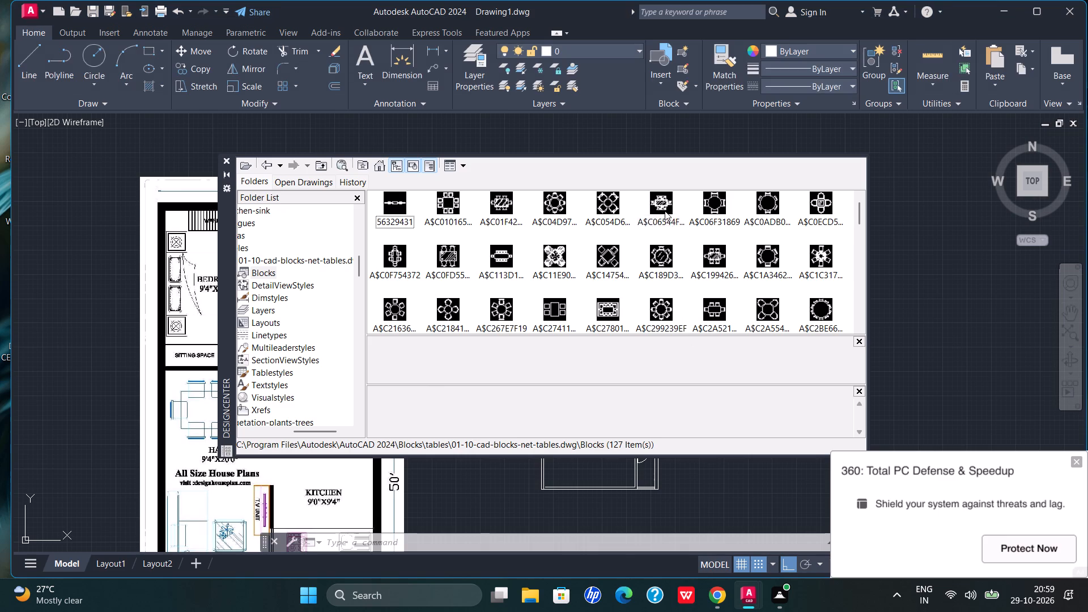
left_click(705, 259)
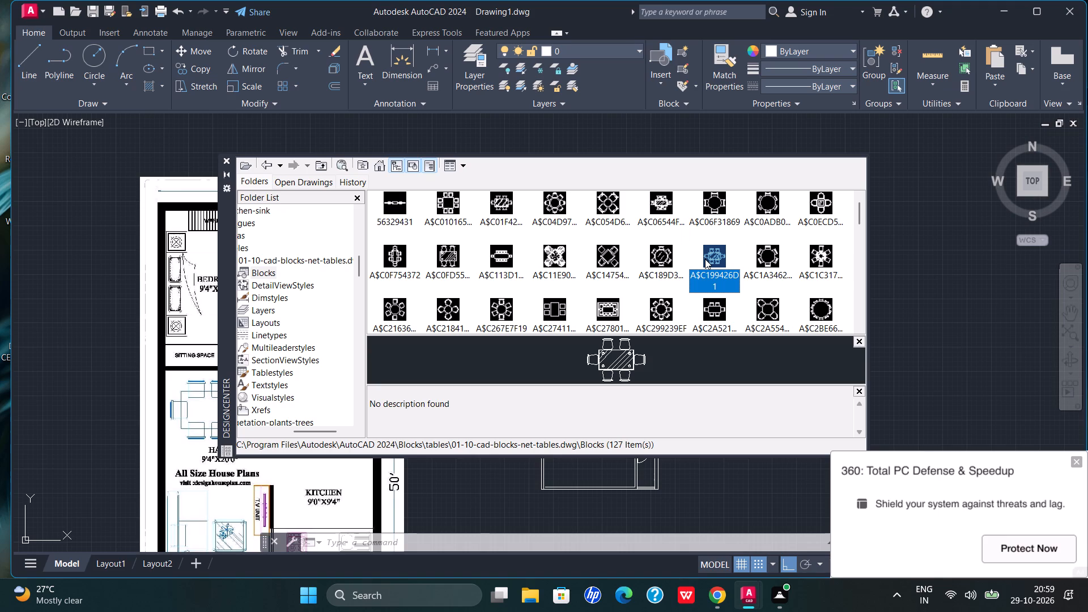
left_click(665, 197)
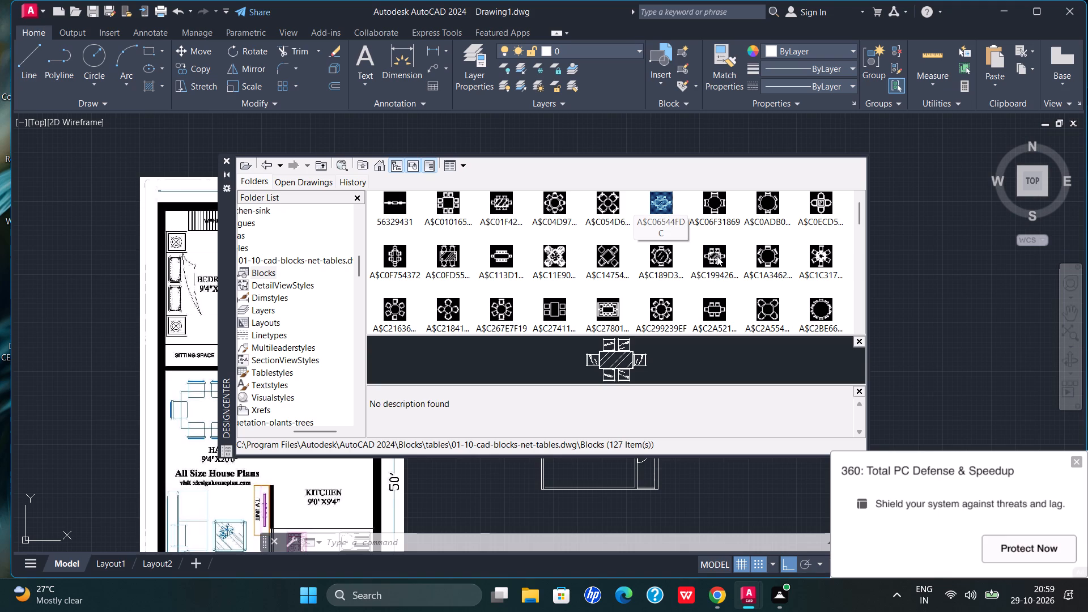
left_click(717, 312)
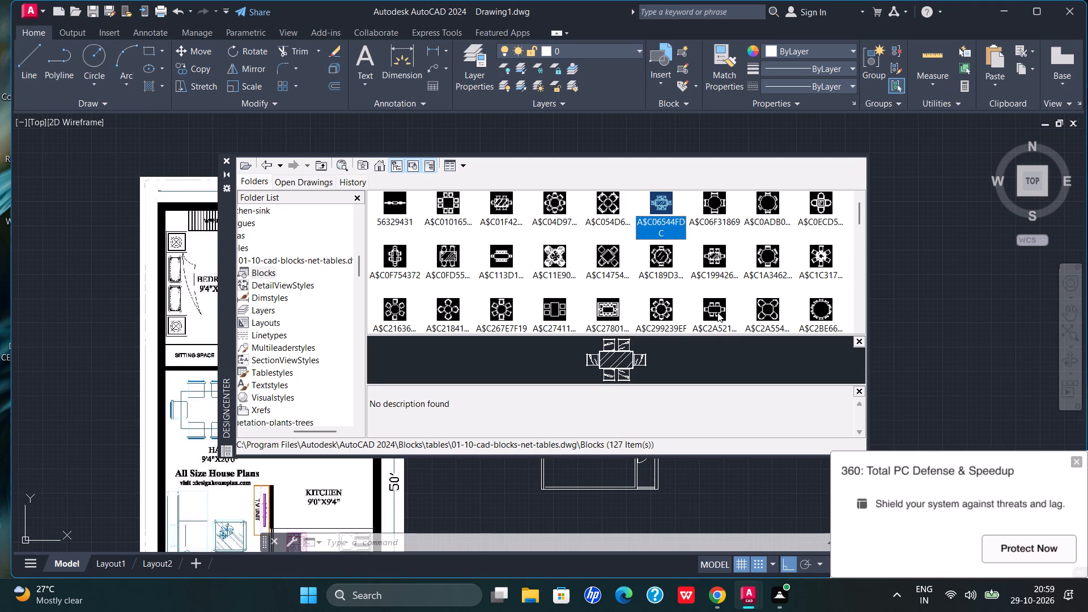
left_click(712, 266)
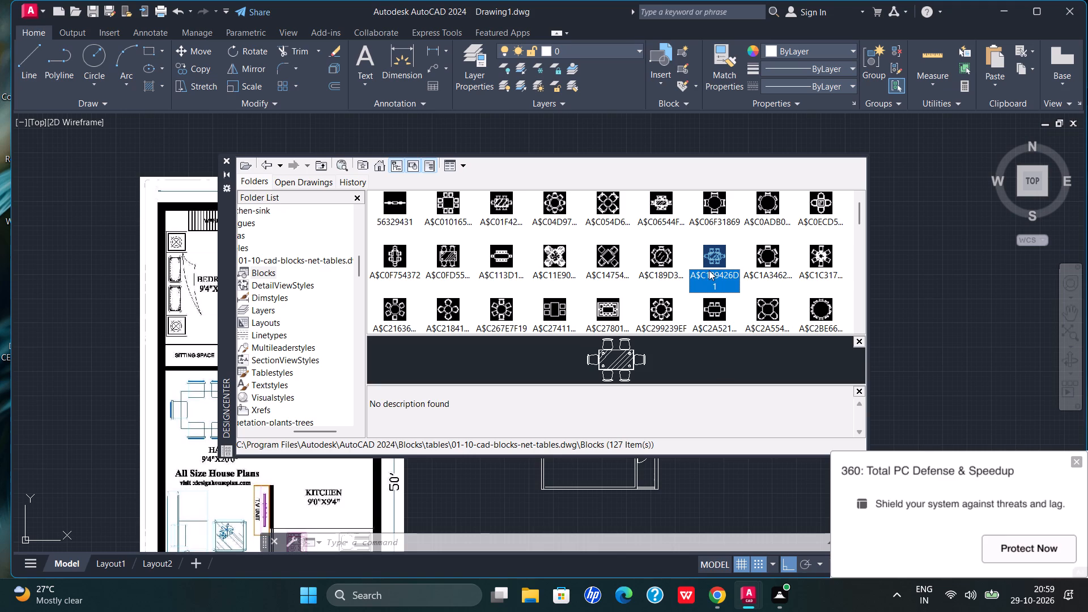
double_click(709, 270)
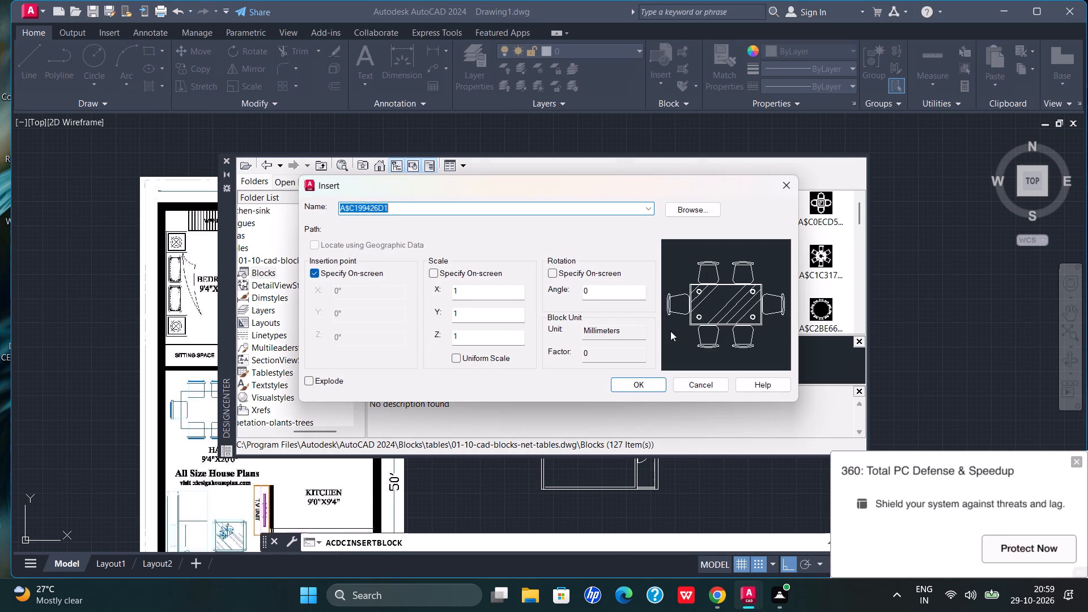
left_click(640, 388)
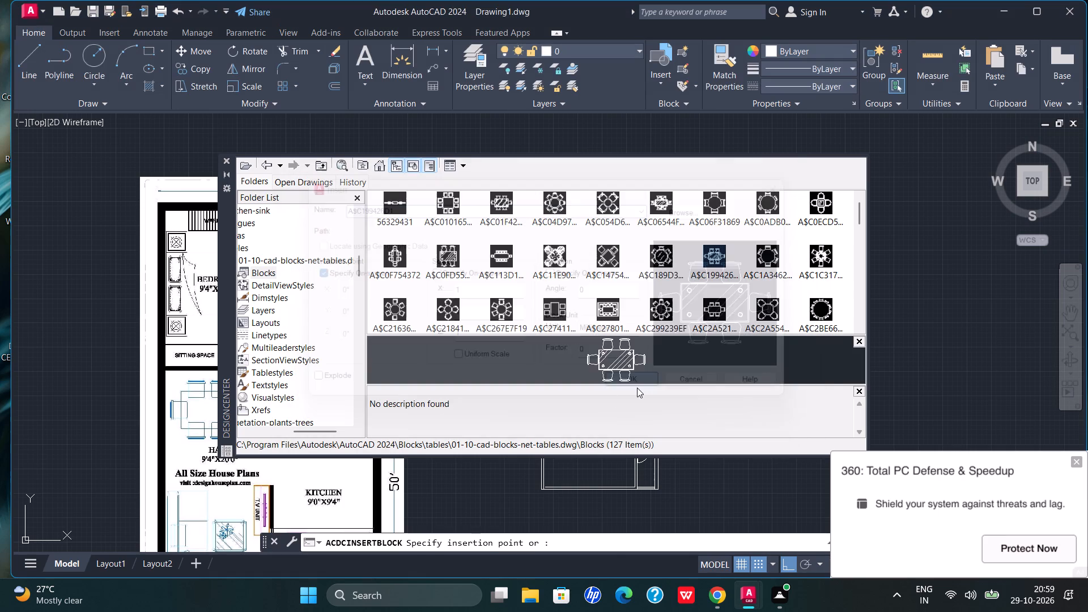
left_click(902, 296)
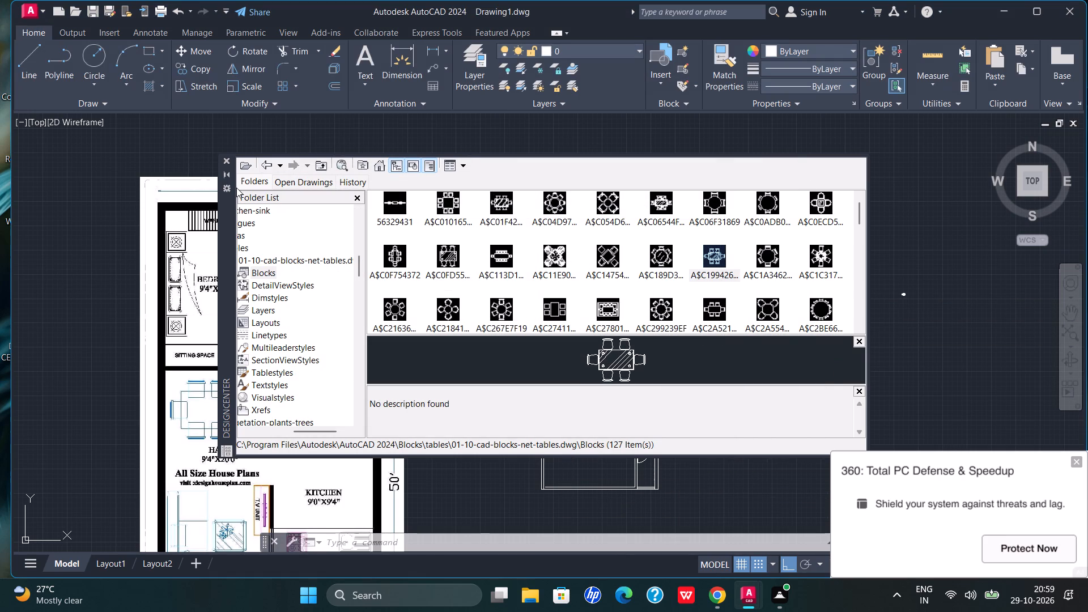
Browse the sofa blocks of the 01-04-cad-blocks-net-sofas drawing in the Blocks\sofas folder, and close DesignCenter.
left_click(268, 163)
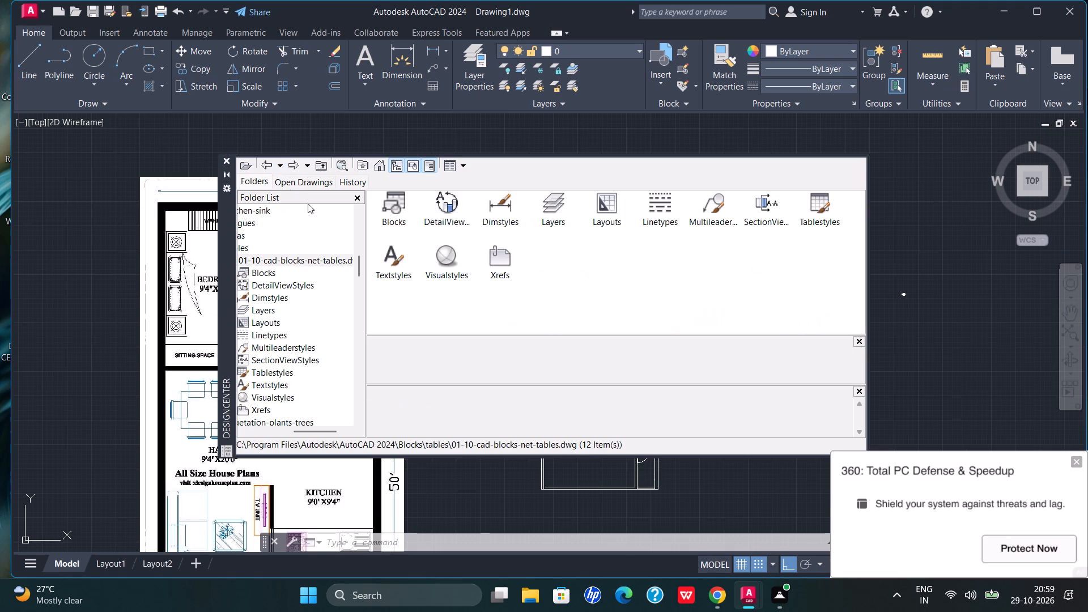
left_click(269, 164)
left_click(269, 164)
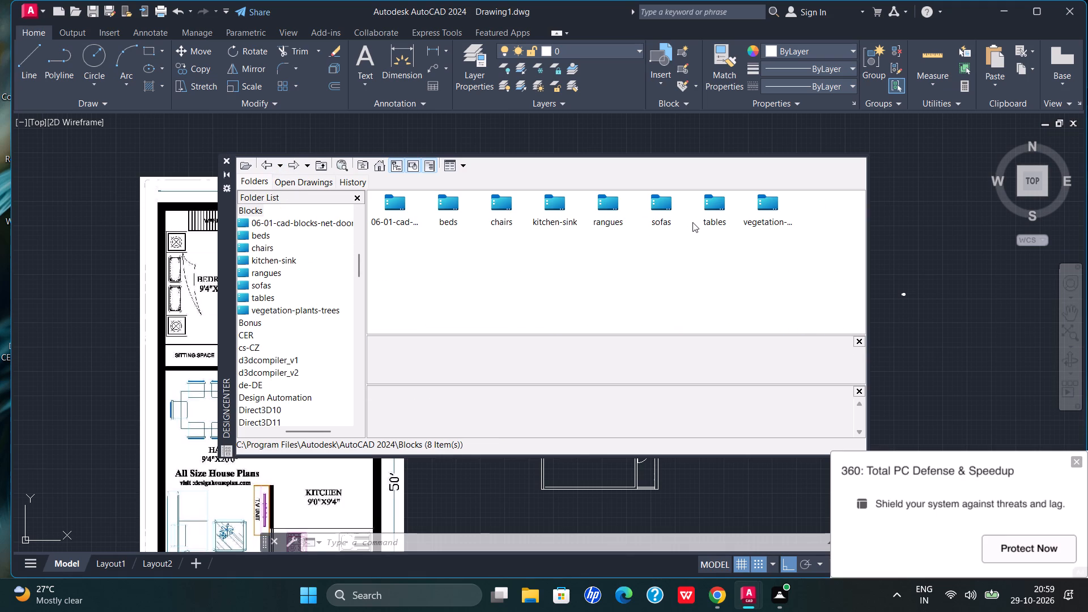
double_click(668, 206)
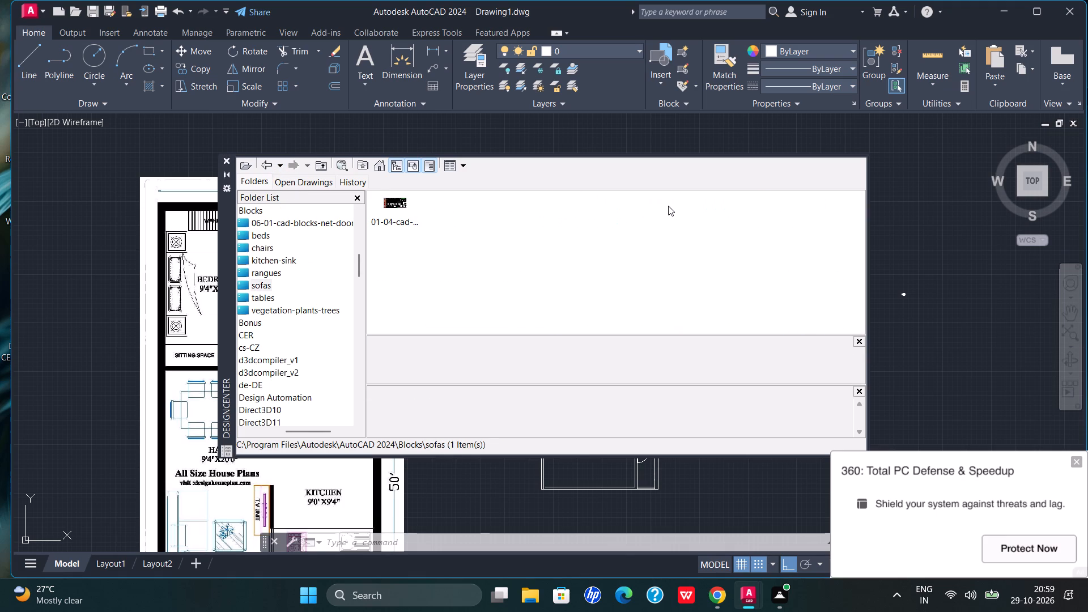
double_click(394, 216)
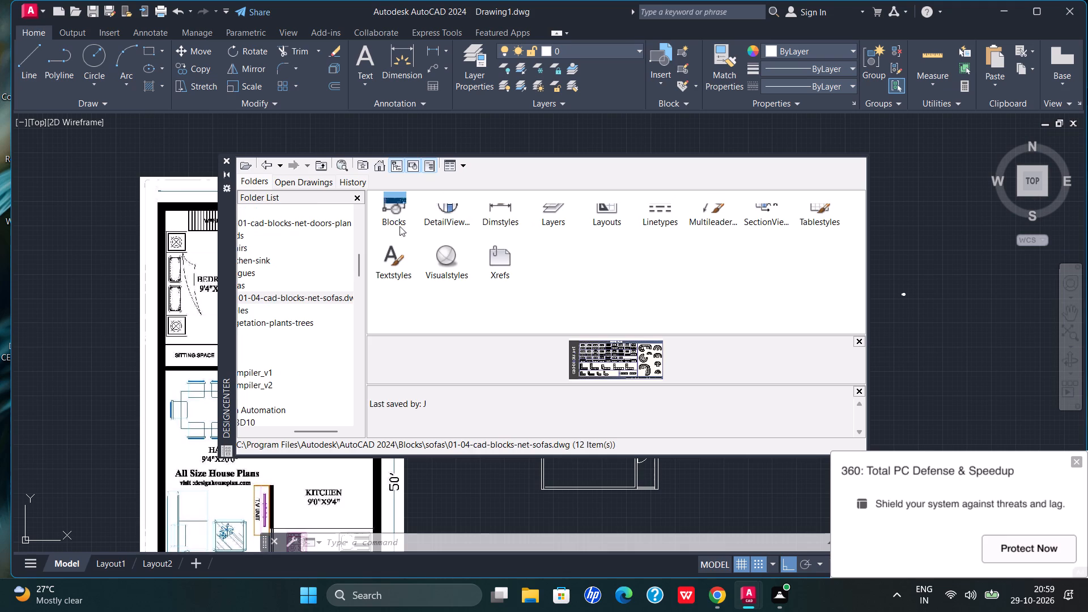
double_click(402, 214)
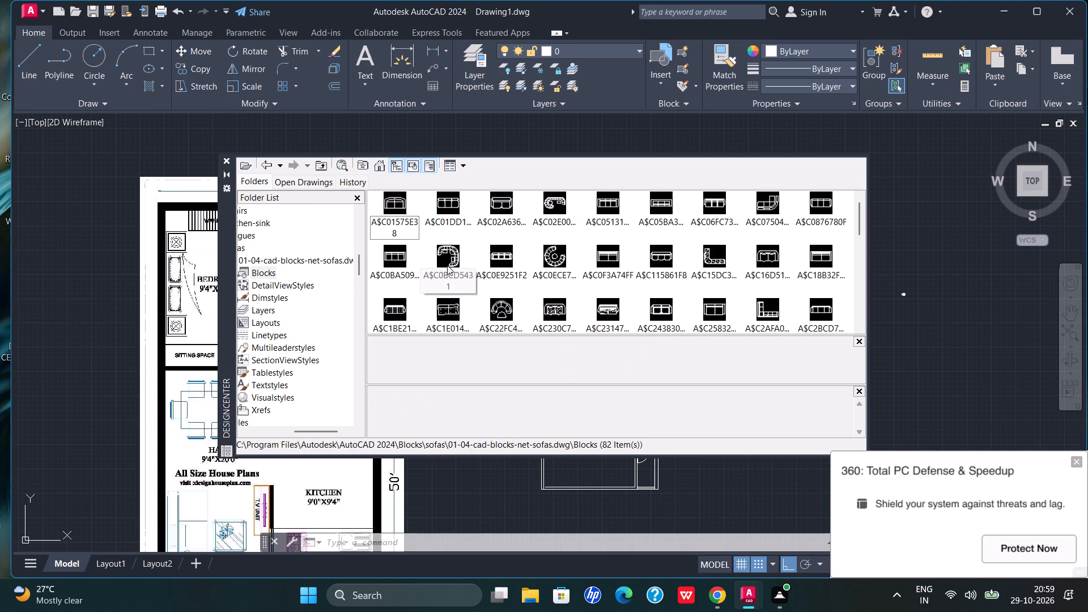
scroll(720, 265, "down", 1)
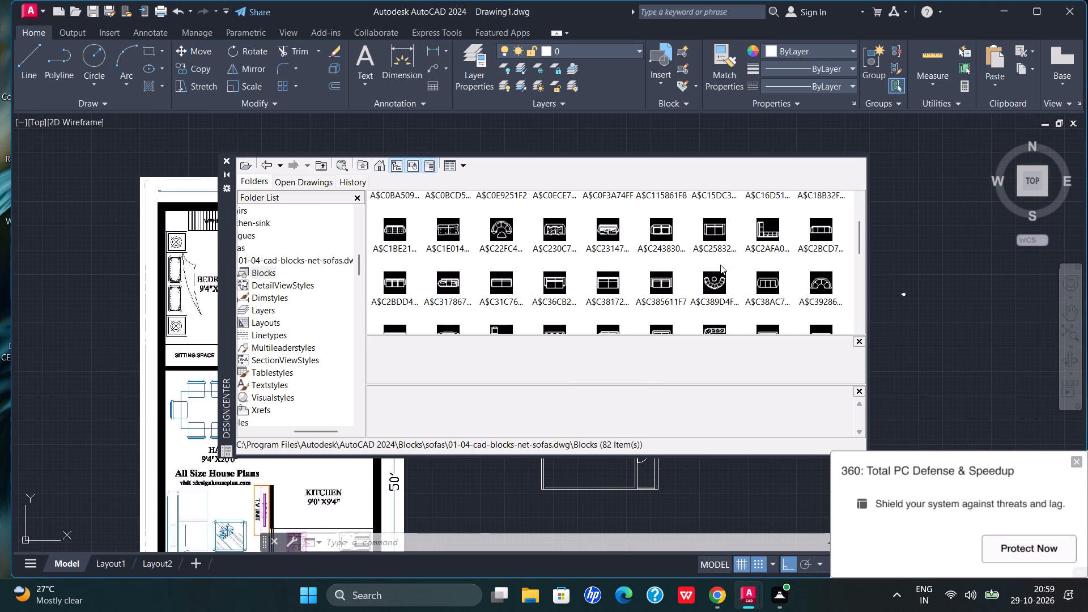
scroll(623, 295, "down", 2)
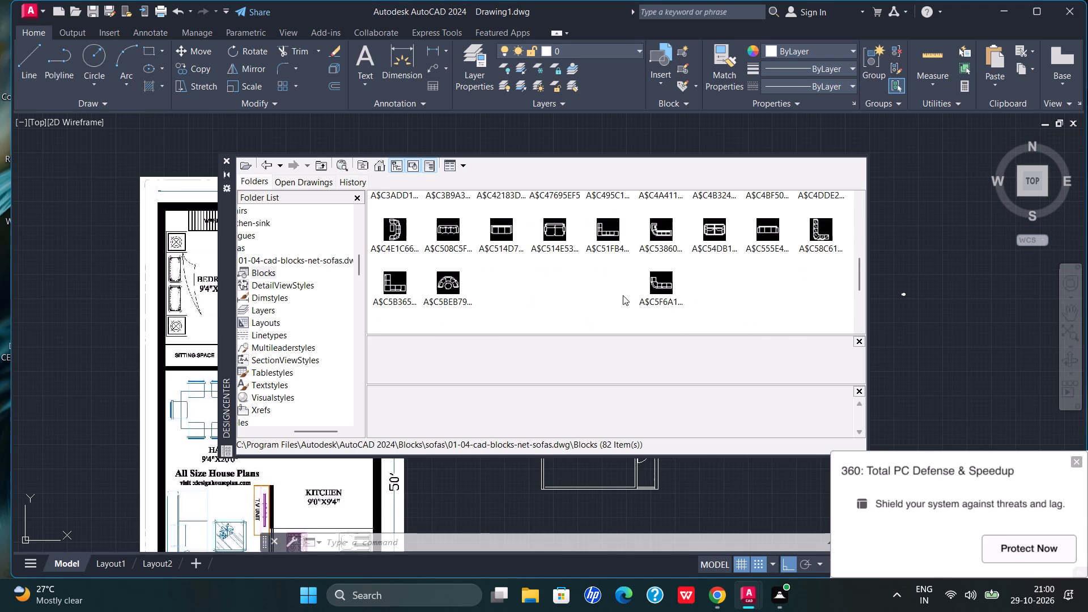
scroll(623, 295, "down", 2)
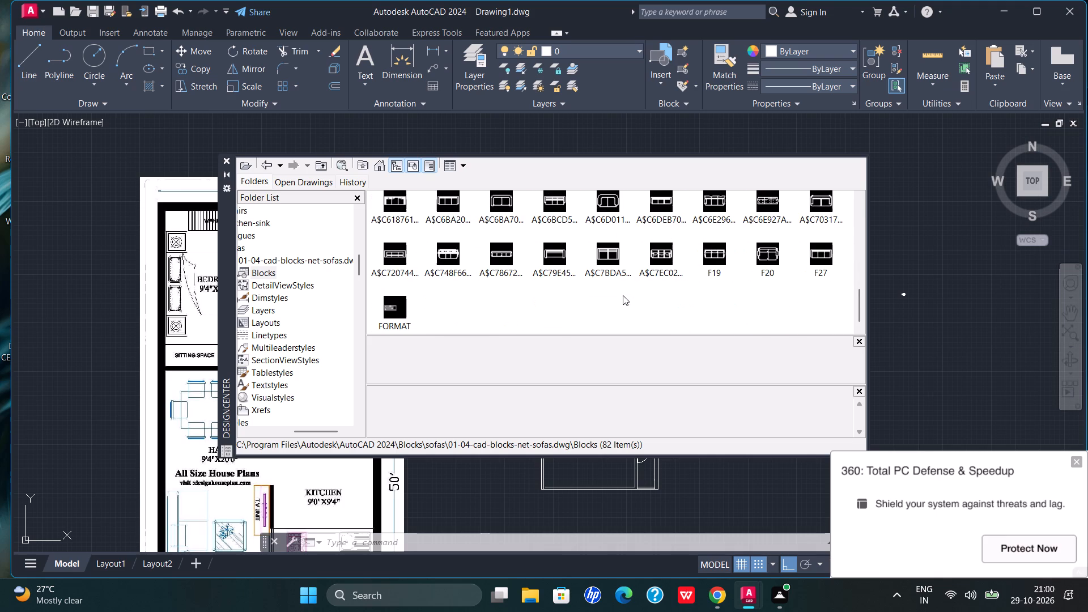
left_click(229, 161)
Copy the L-arranged sofa set with table and TV unit from SOFA BLOCKS in 10.Arch Cad Blocks.dwg into Drawing1, between the plan image and floor plan.
scroll(346, 280, "down", 1)
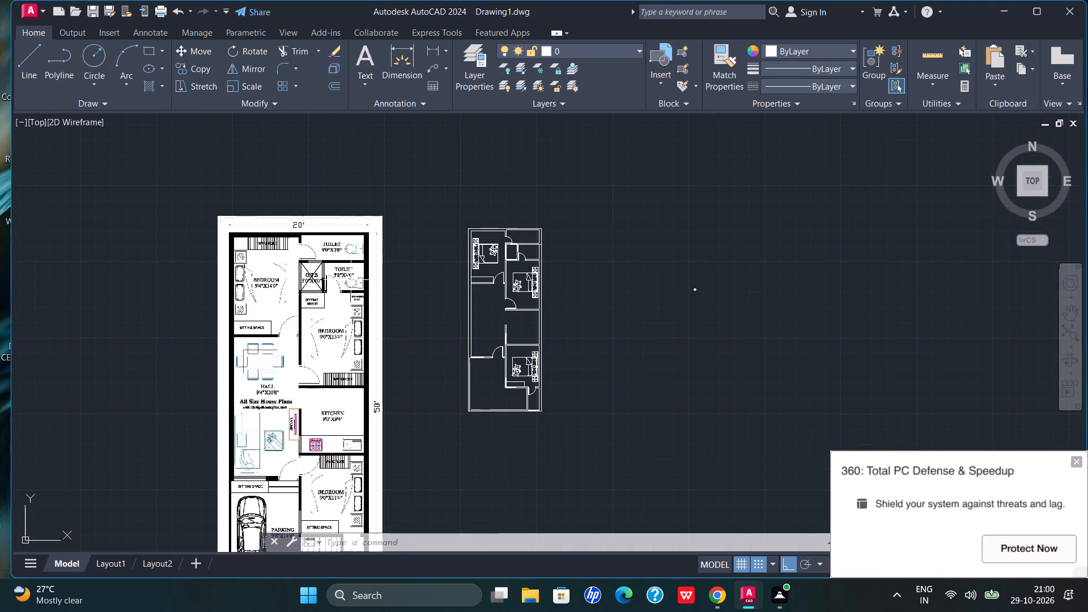
left_click(752, 596)
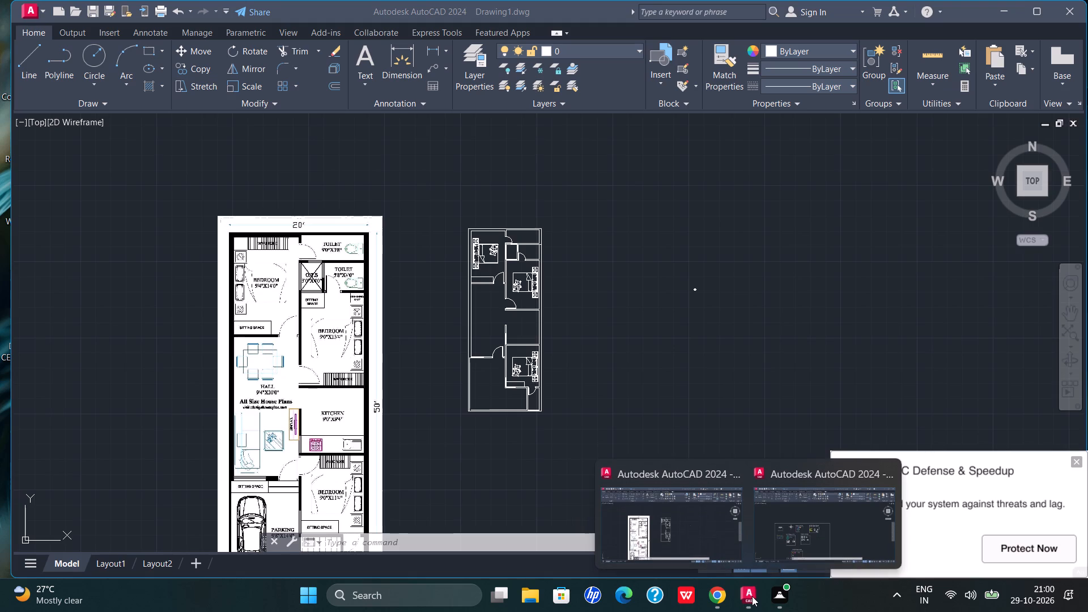
left_click(785, 543)
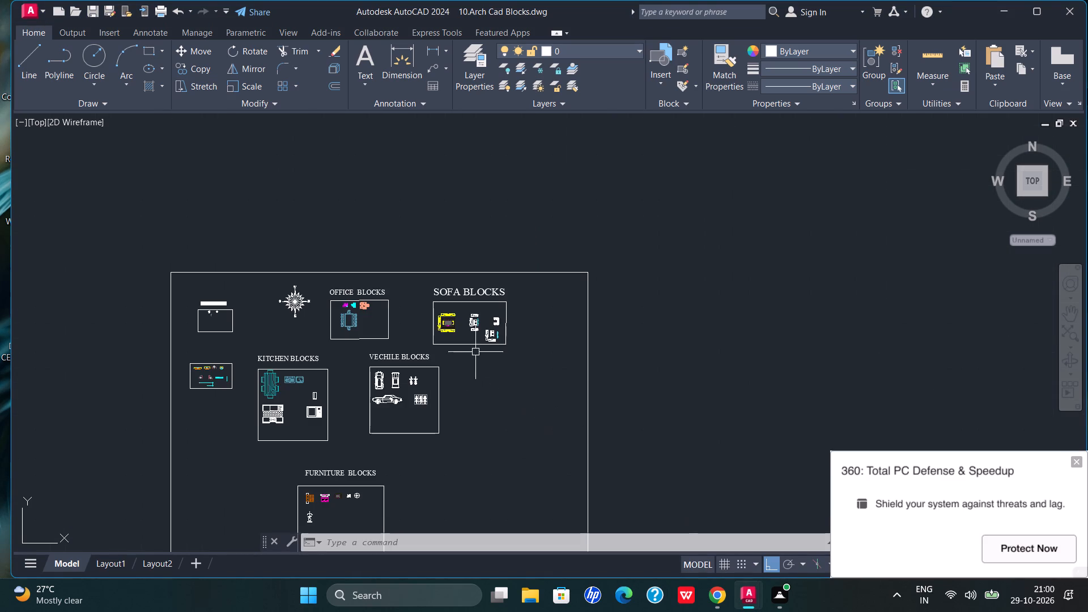
scroll(481, 322, "up", 3)
scroll(556, 397, "up", 2)
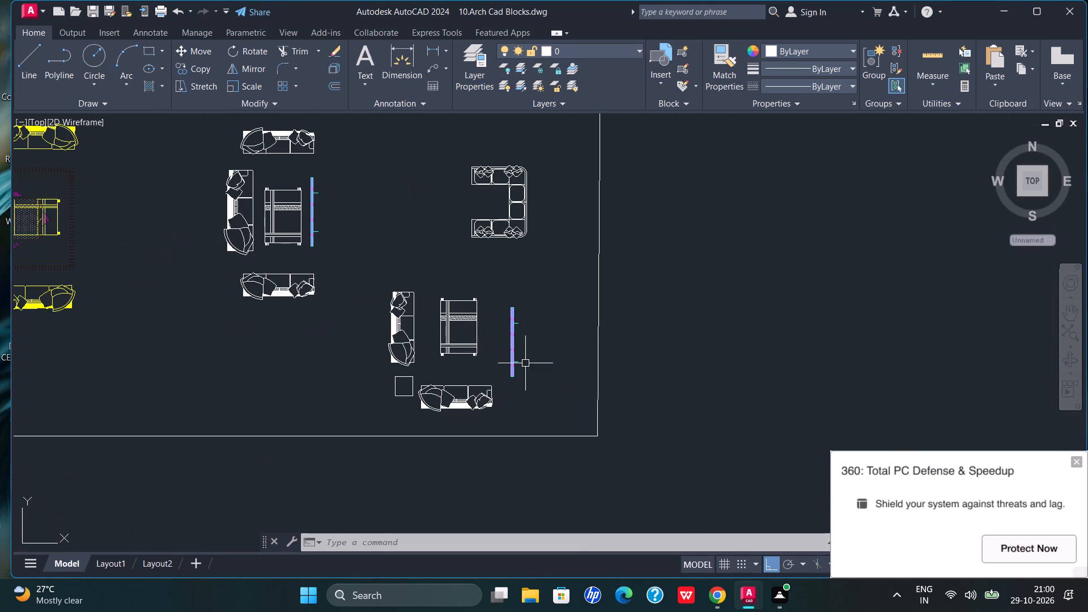
left_click_drag(529, 331, 367, 406)
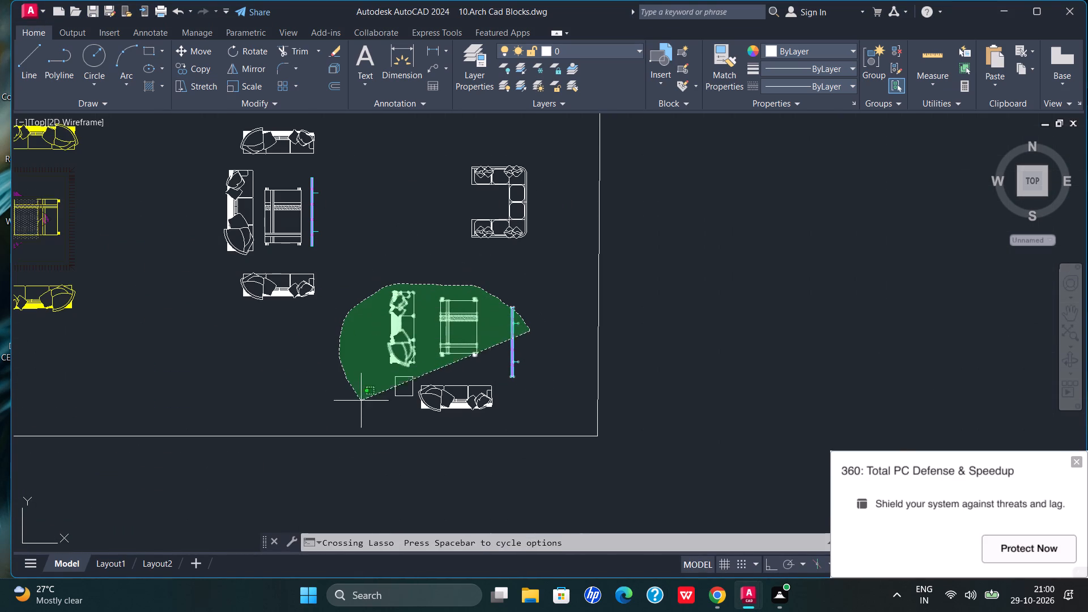
left_click_drag(367, 406, 479, 408)
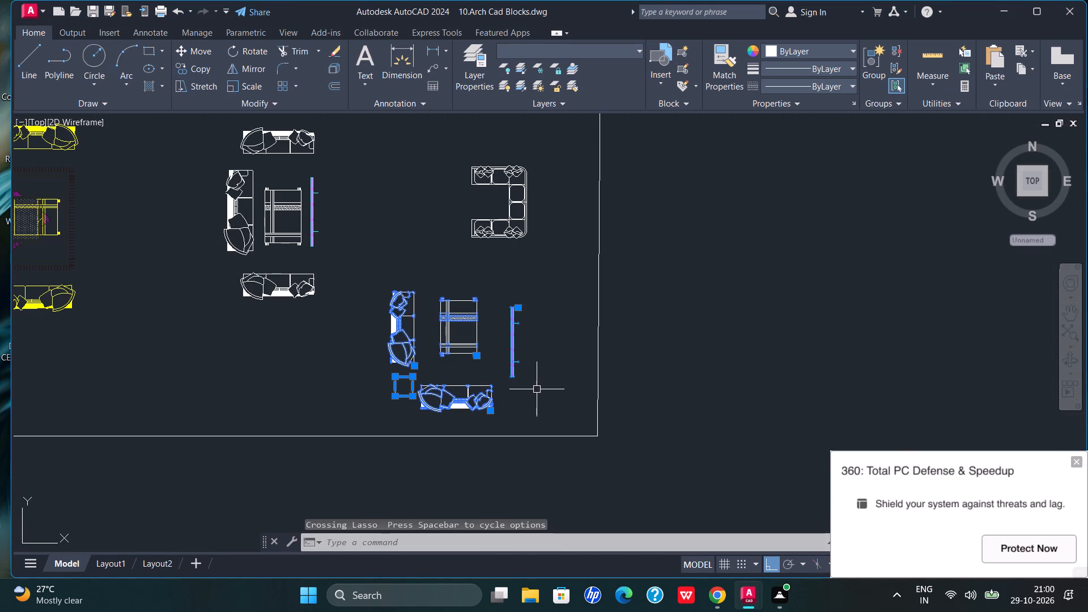
key("ctrl+c")
scroll(536, 389, "down", 2)
left_click(745, 596)
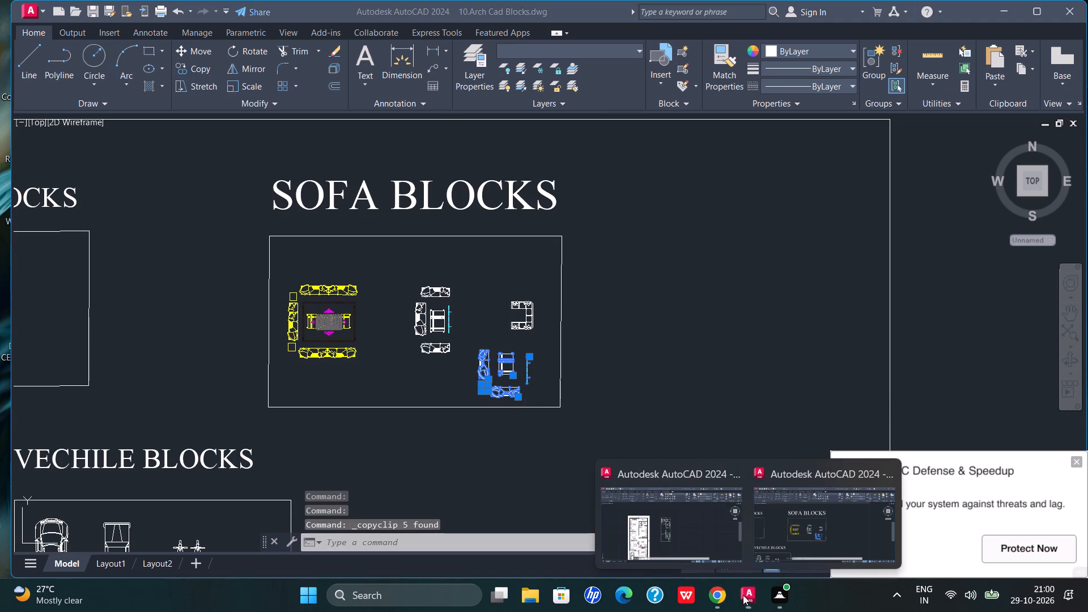
left_click(665, 539)
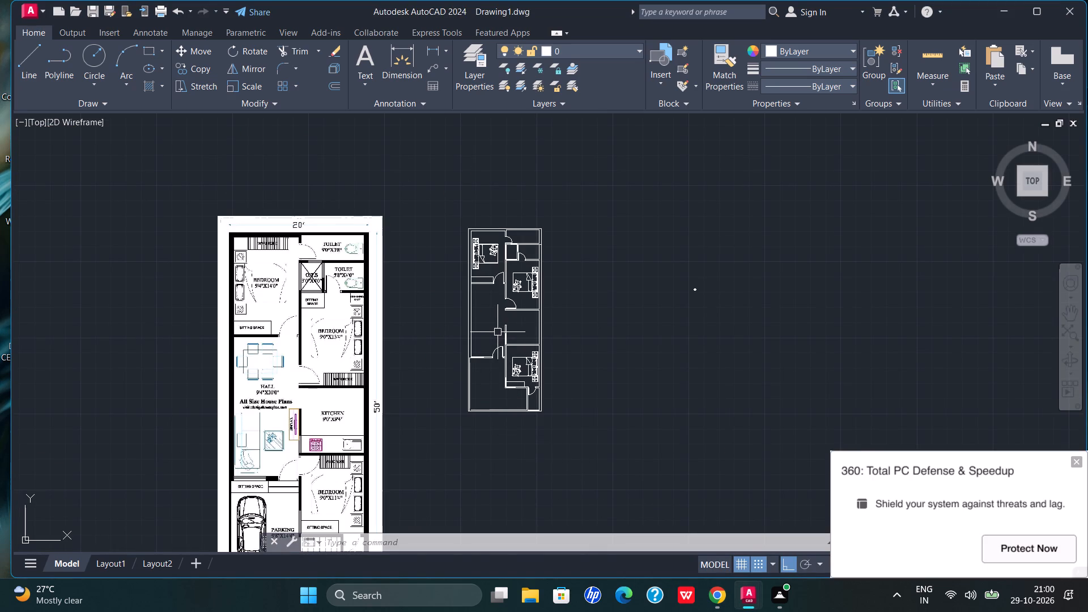
scroll(498, 332, "up", 1)
key("ctrl+v")
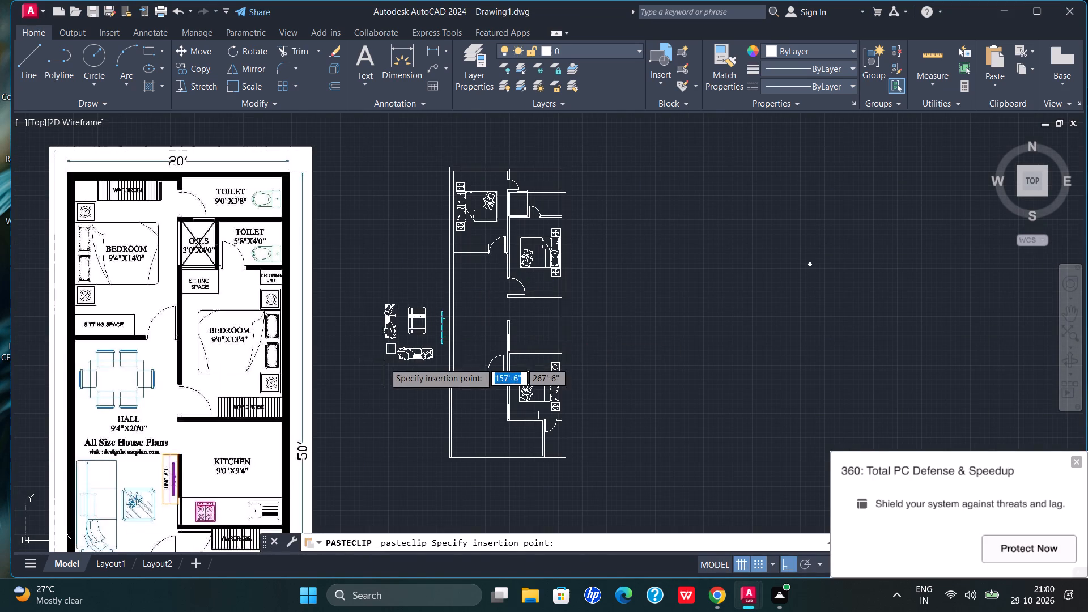
left_click(359, 346)
Scale up the tiny dining table block right of the floor plan about its own location, picking a factor of about 13' straight up.
left_click_drag(851, 257, 764, 294)
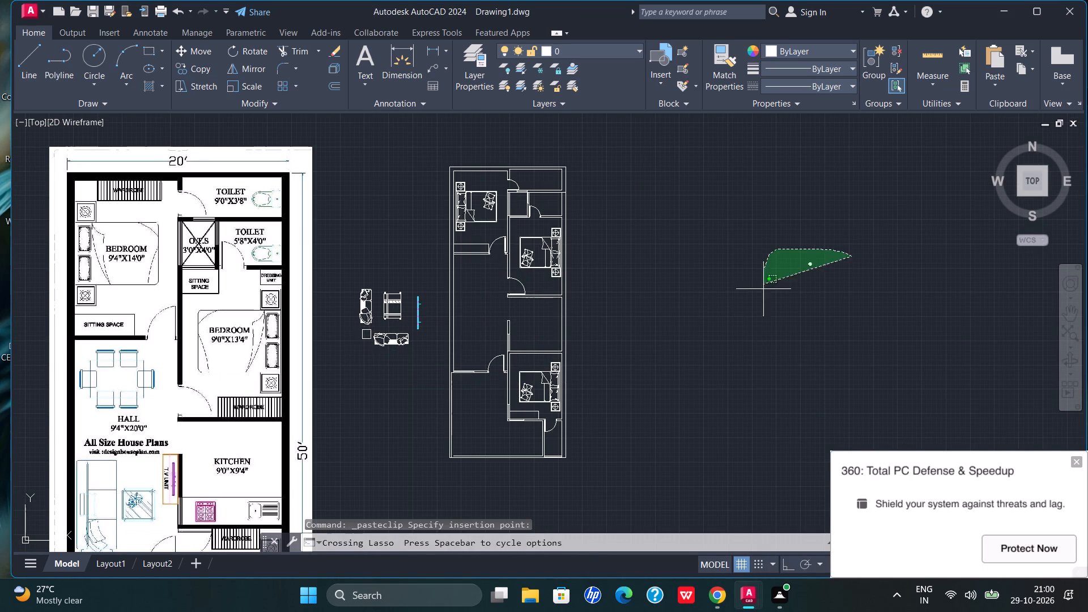
left_click_drag(764, 294, 788, 314)
left_click(257, 87)
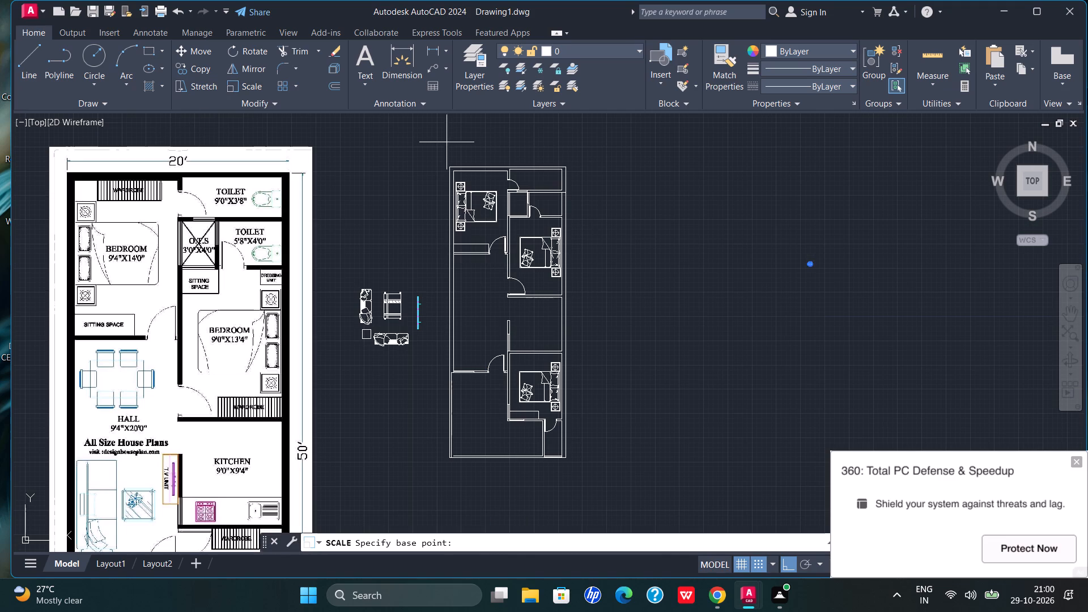
left_click(814, 263)
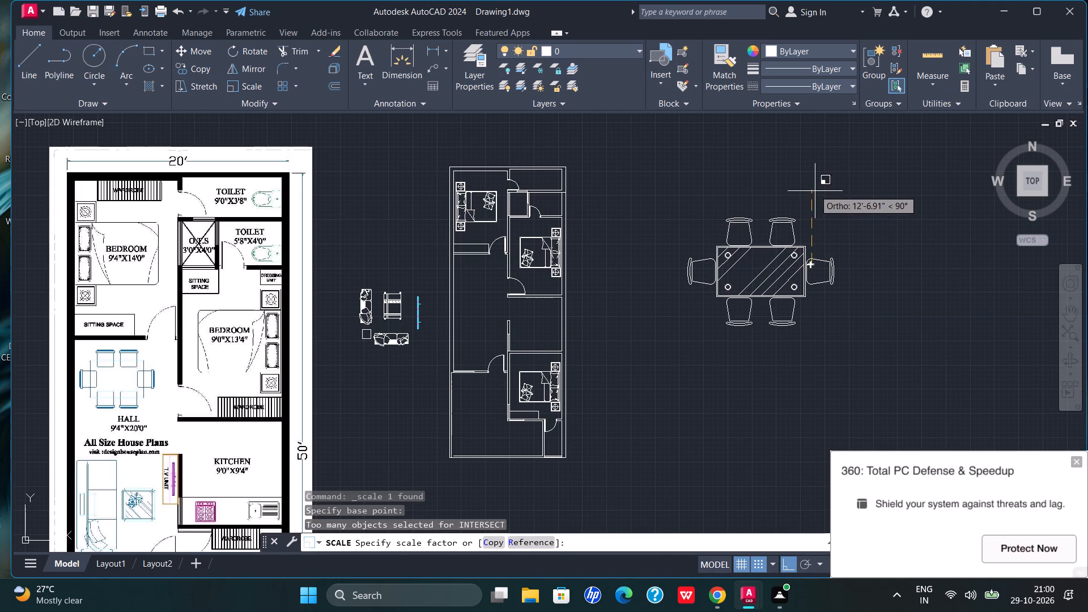
left_click(812, 187)
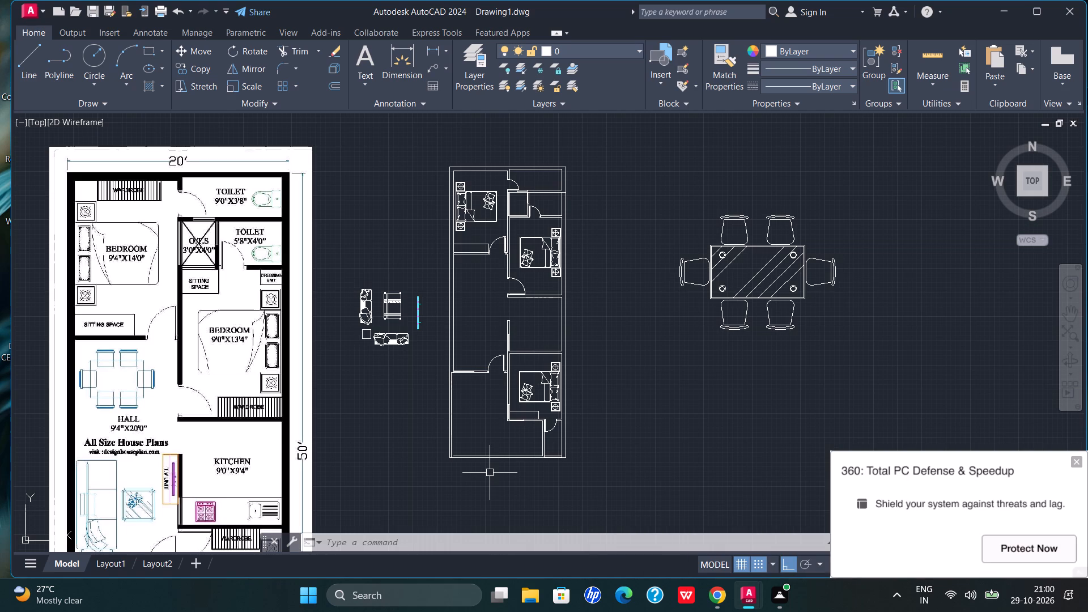
Copy the zigzag-hanger wardrobe from the frame below TOILETBLOCKS in 10.Arch Cad Blocks.dwg into Drawing1, in the empty space right of the floor plan.
left_click(741, 601)
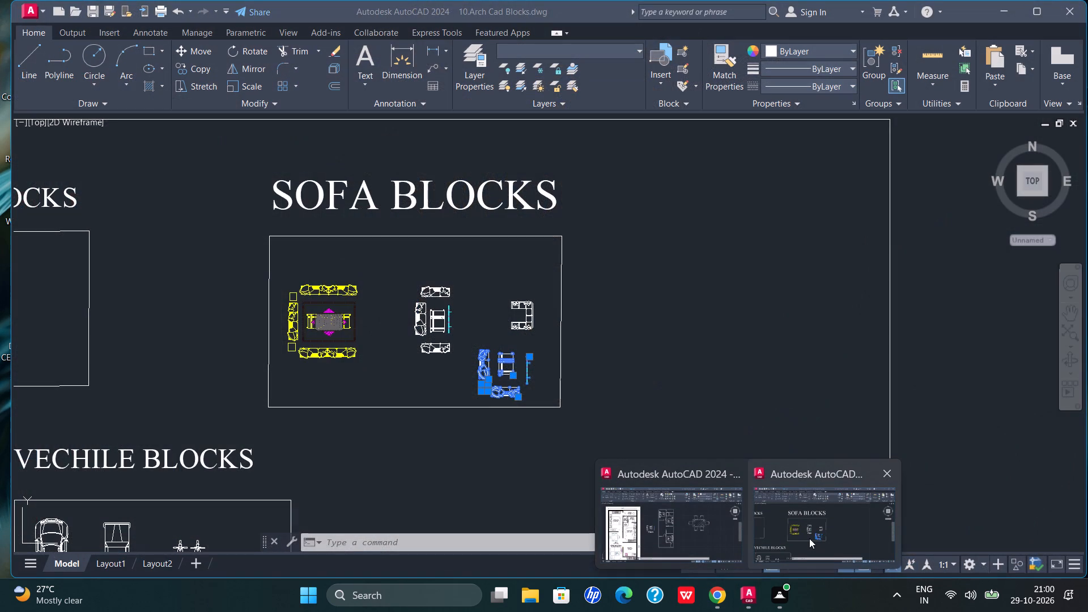
left_click(809, 538)
scroll(665, 397, "down", 2)
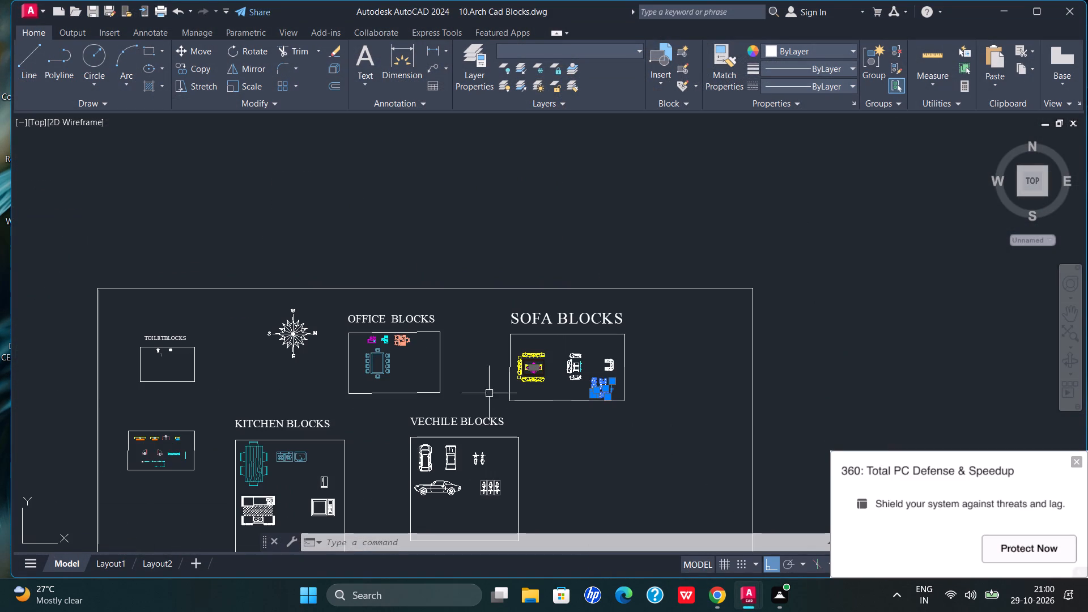
scroll(368, 375, "down", 2)
scroll(296, 398, "up", 3)
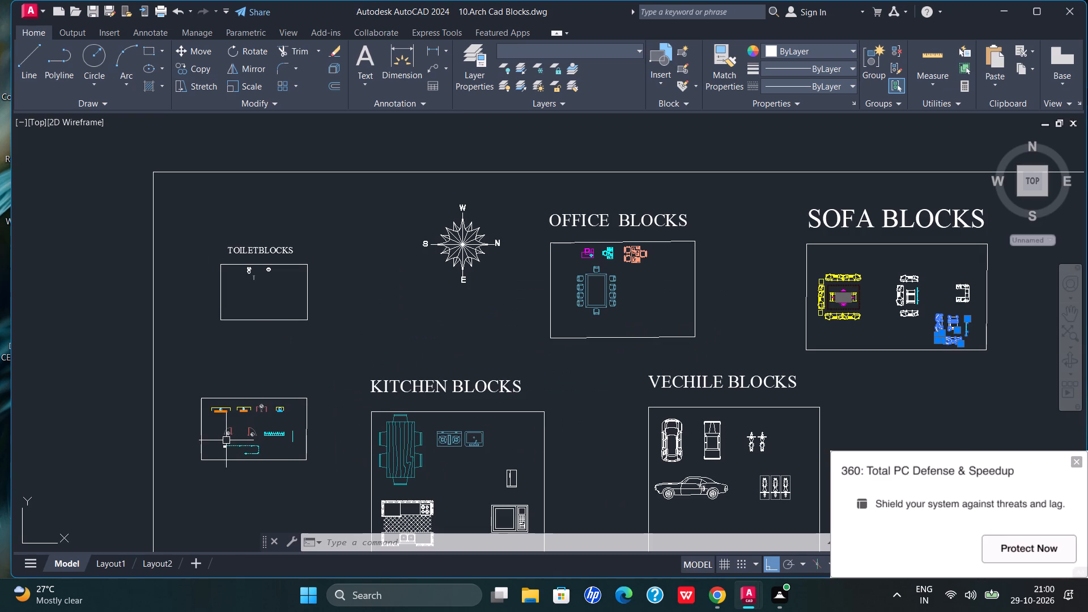
scroll(226, 440, "up", 3)
scroll(473, 418, "up", 3)
left_click_drag(473, 418, 259, 378)
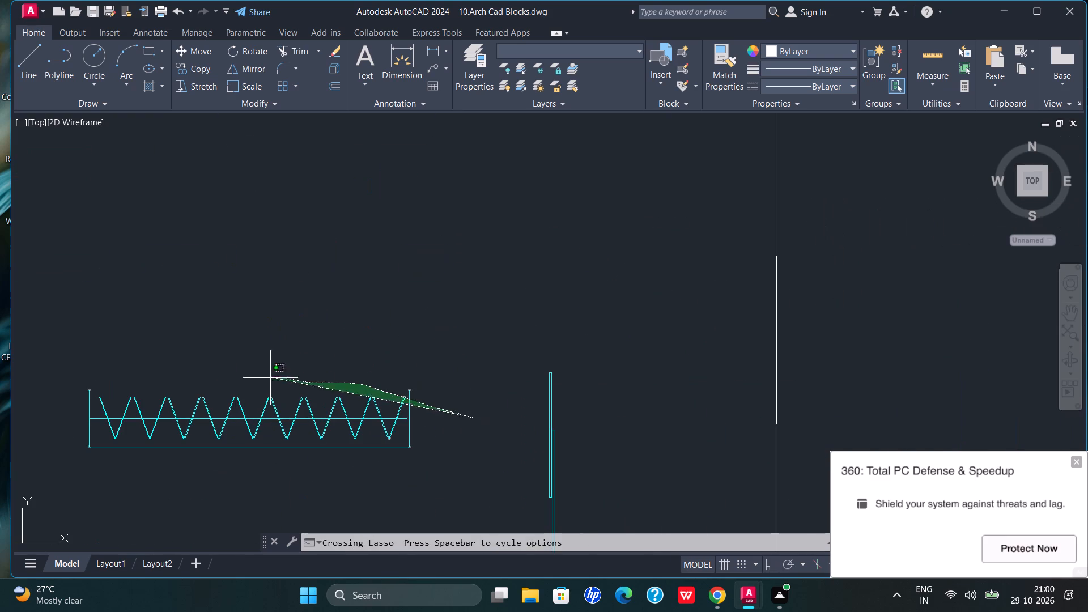
left_click_drag(259, 378, 457, 427)
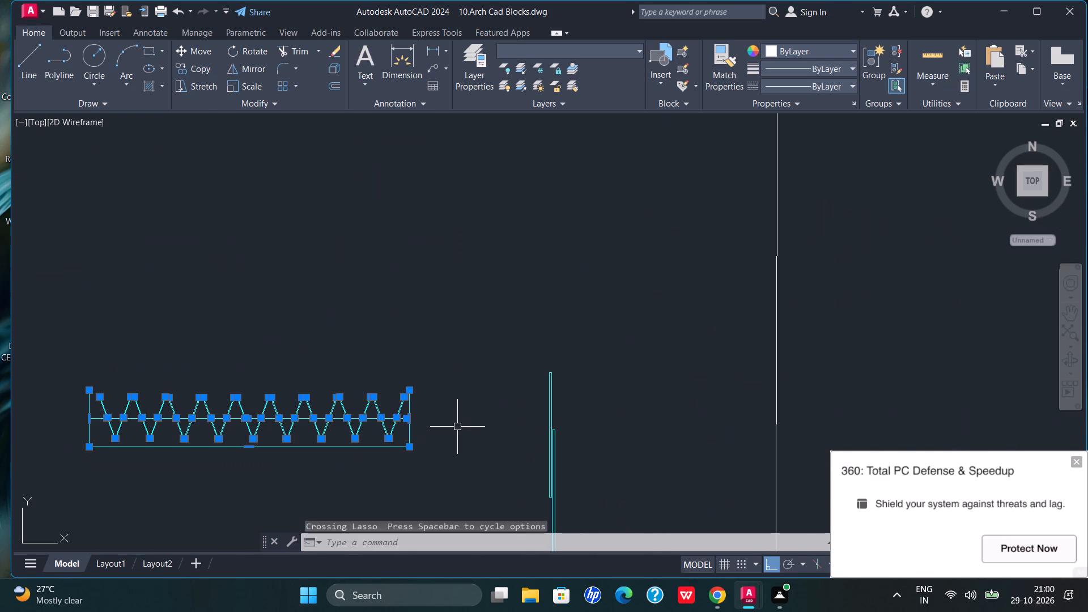
key("ctrl+c")
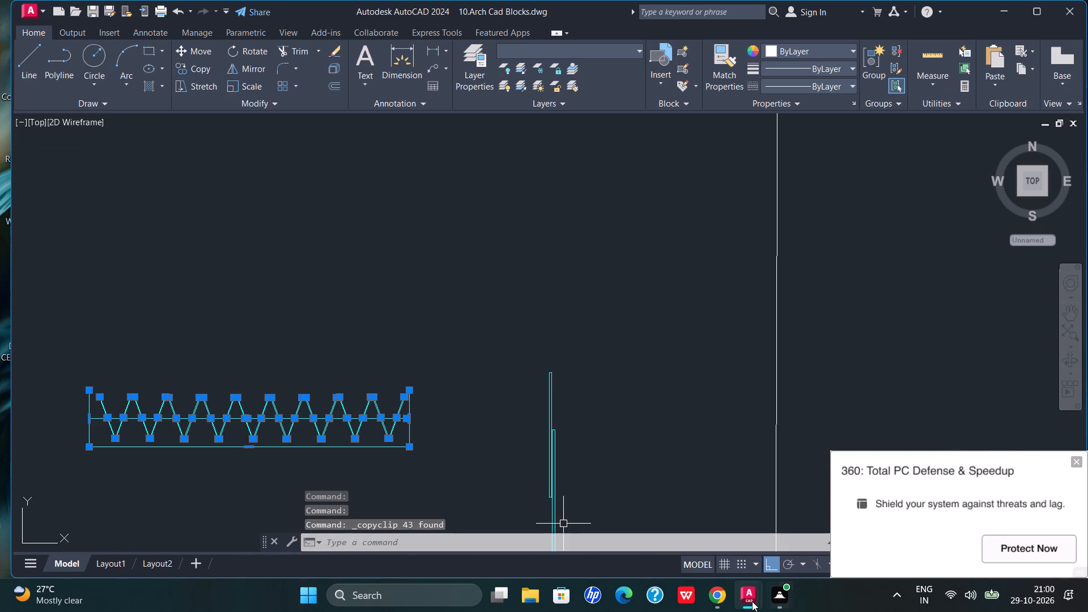
left_click(752, 601)
left_click(678, 545)
key("ctrl+v")
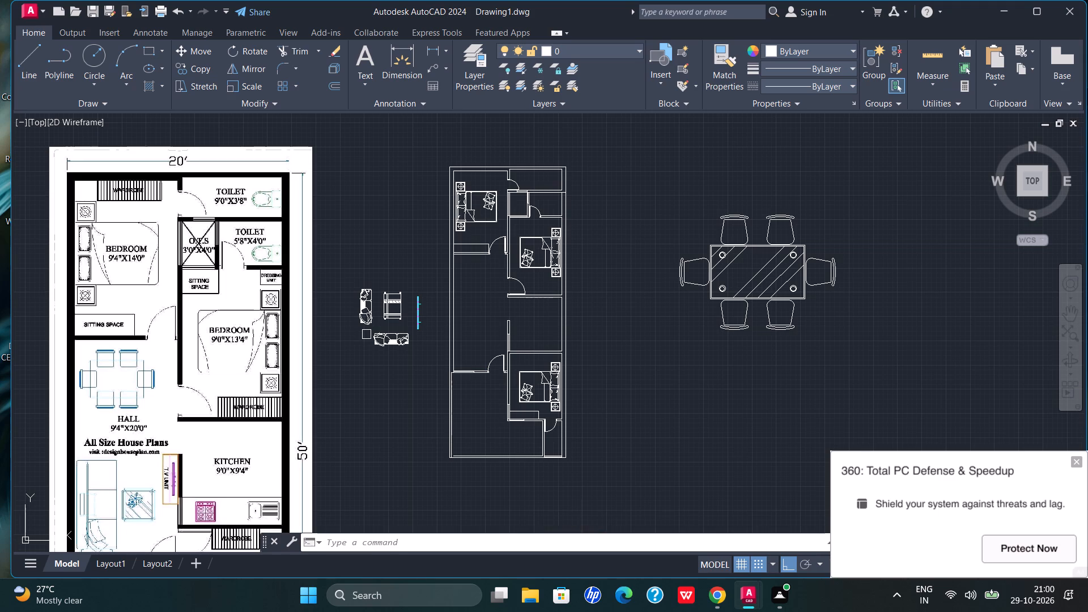
left_click(621, 371)
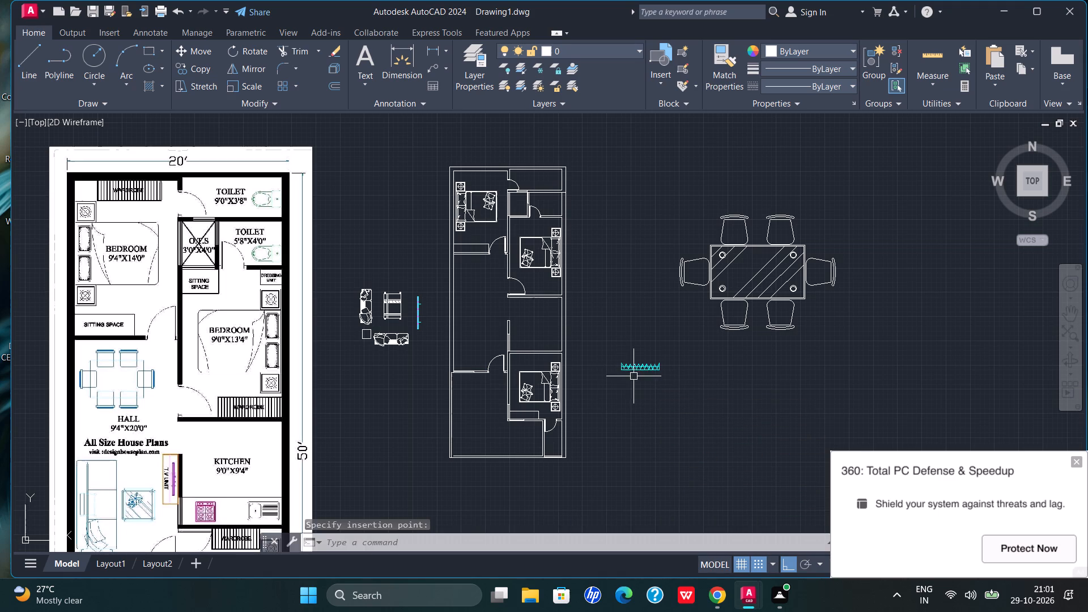
Select all linework of the pasted wardrobe and set the WAL layer's colour to white.
scroll(634, 376, "up", 2)
left_click(712, 345)
left_click_drag(713, 343, 576, 357)
left_click_drag(773, 312, 719, 409)
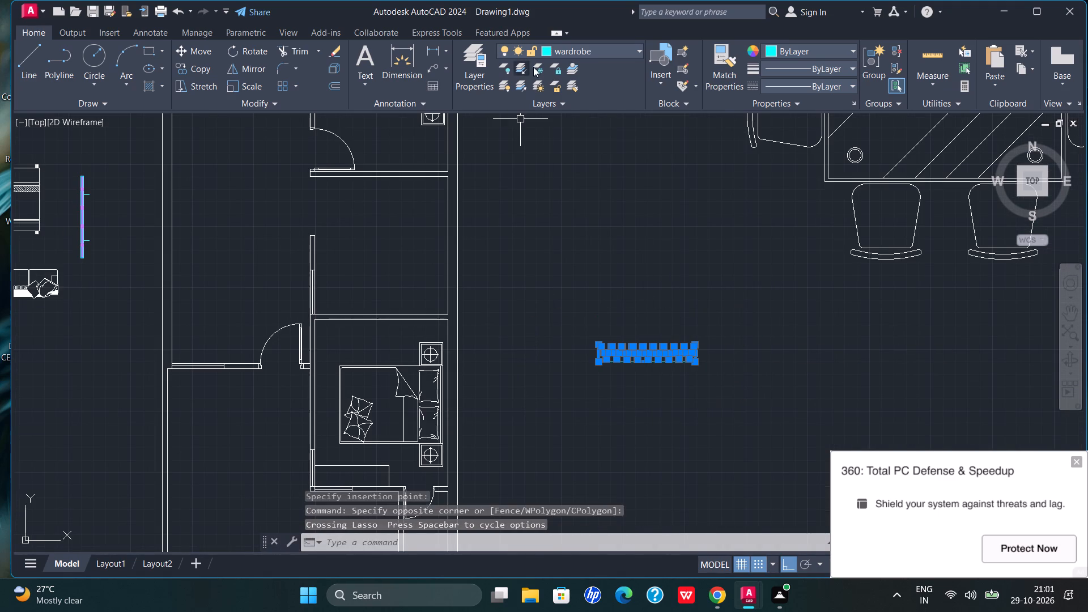
left_click(585, 52)
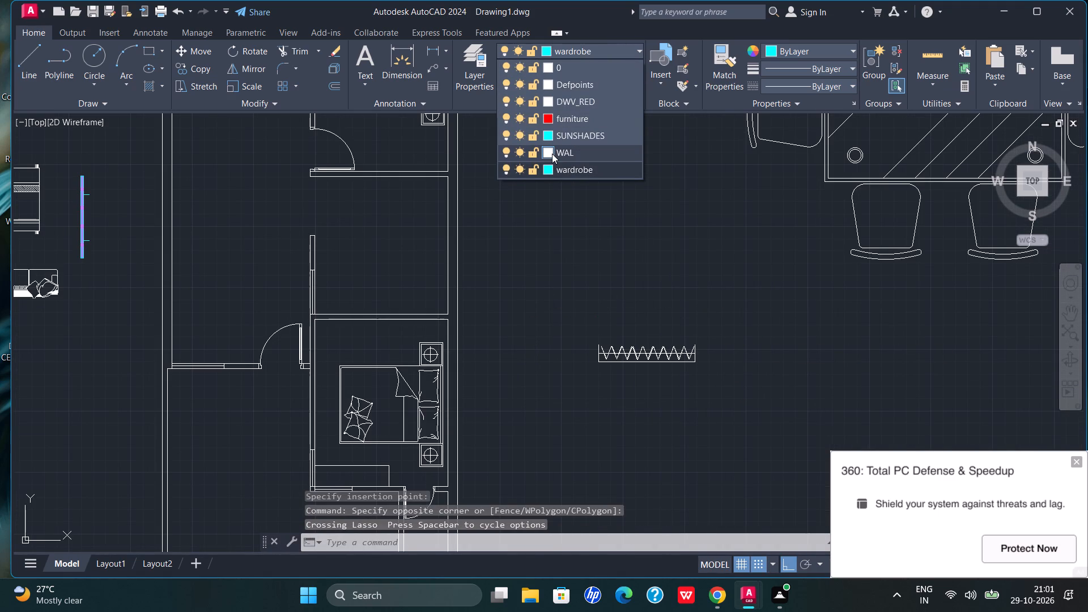
left_click(552, 154)
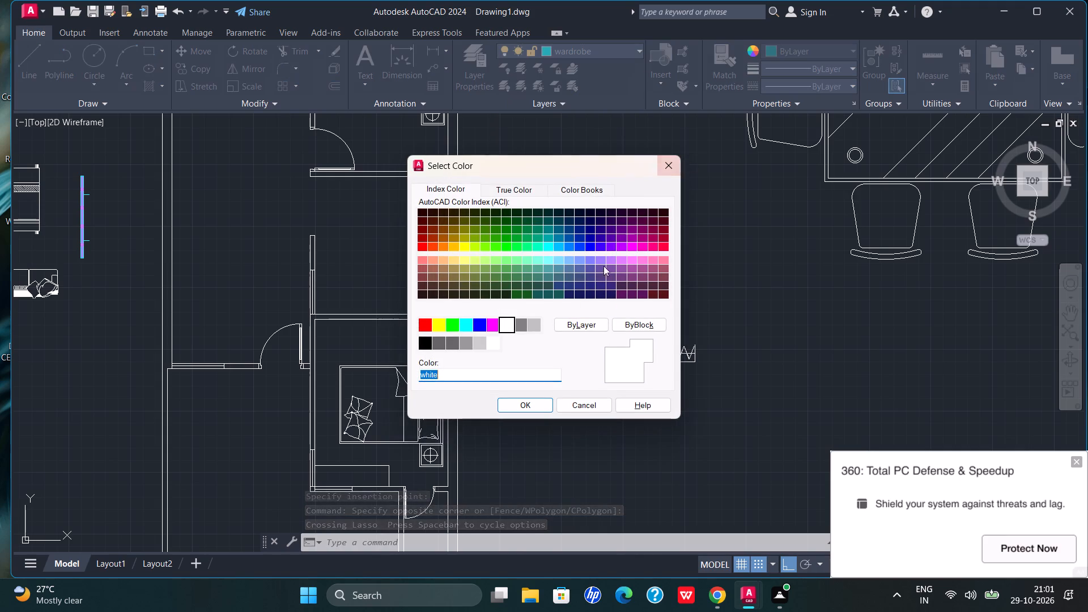
left_click(526, 405)
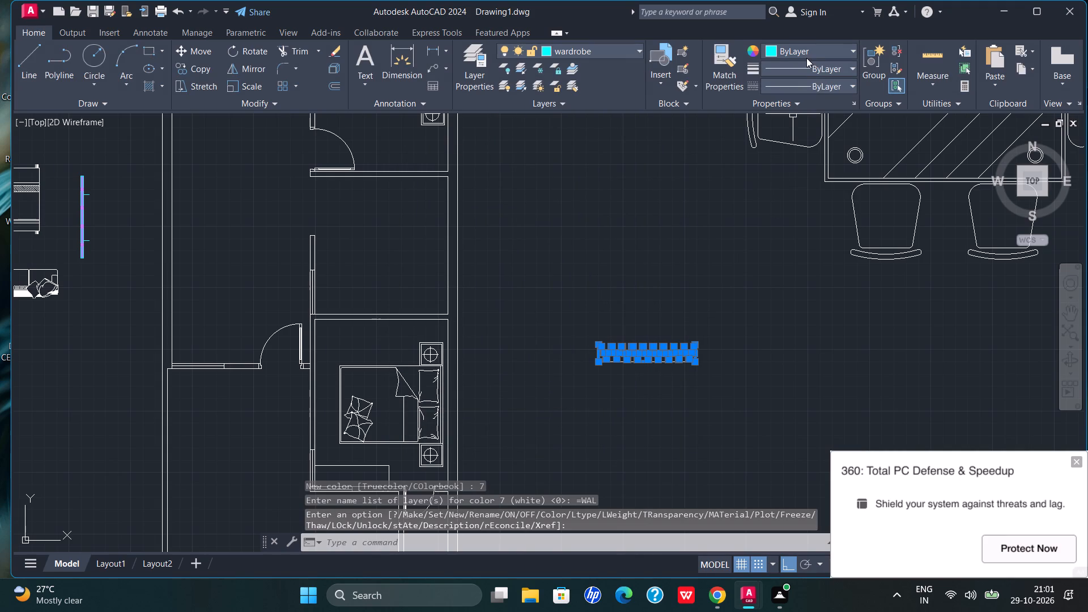
Set the object colour of the selected wardrobe linework to ByBlock.
left_click(806, 53)
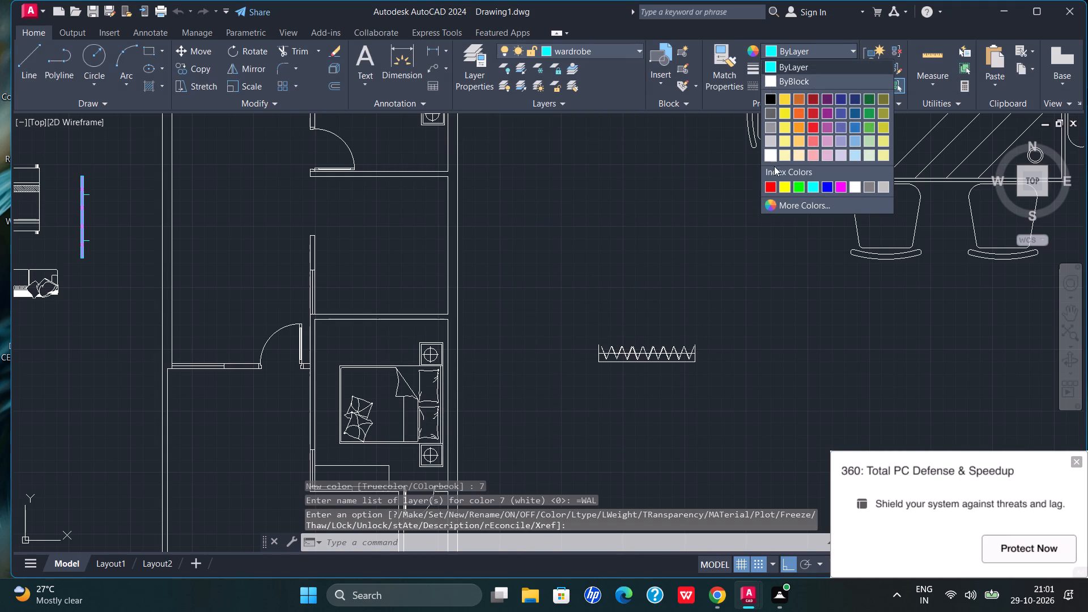
left_click(764, 82)
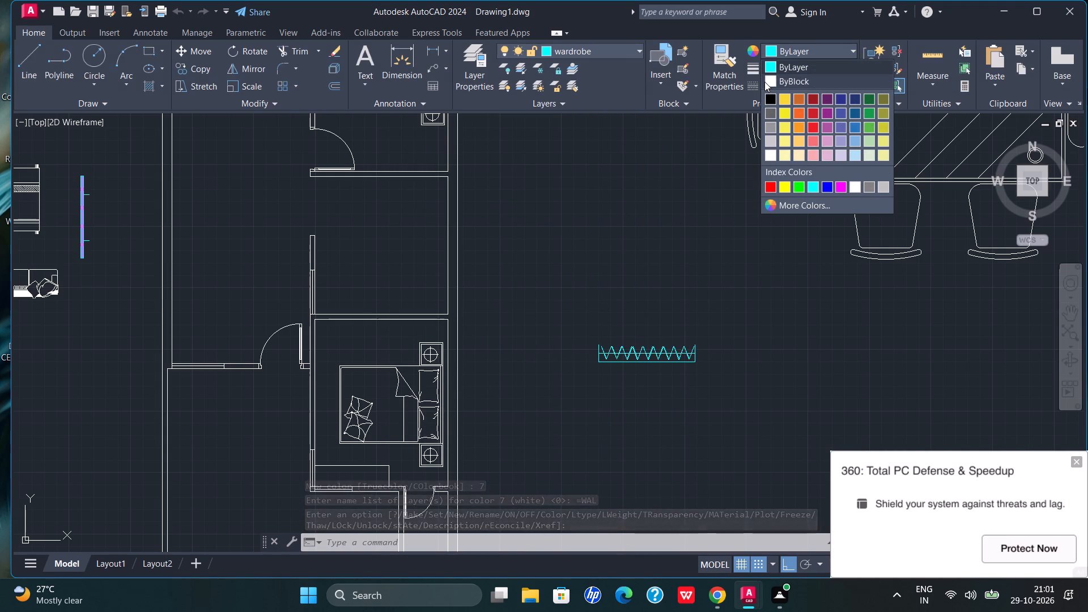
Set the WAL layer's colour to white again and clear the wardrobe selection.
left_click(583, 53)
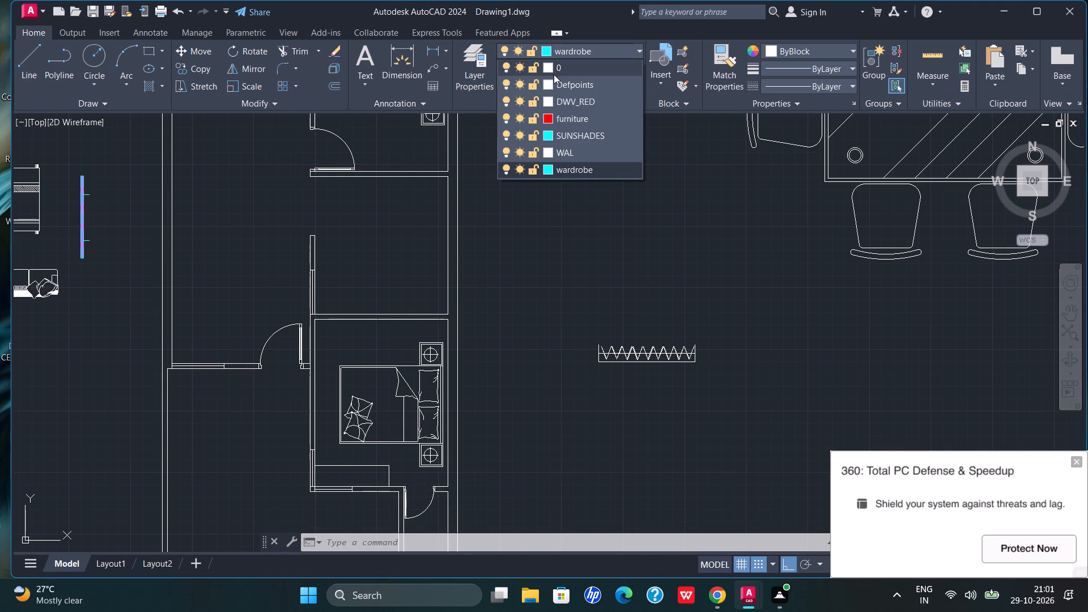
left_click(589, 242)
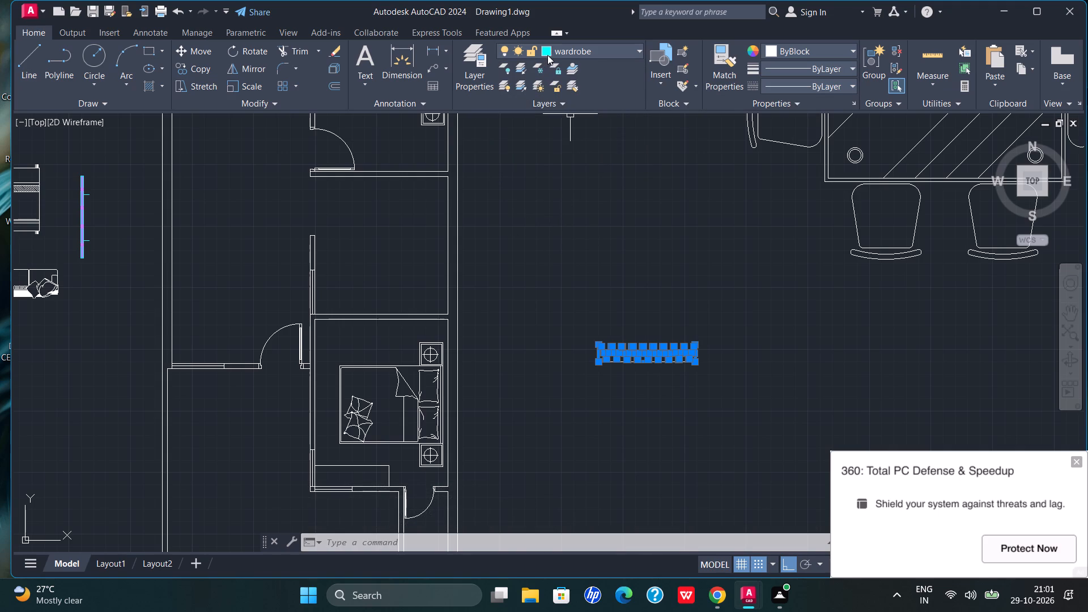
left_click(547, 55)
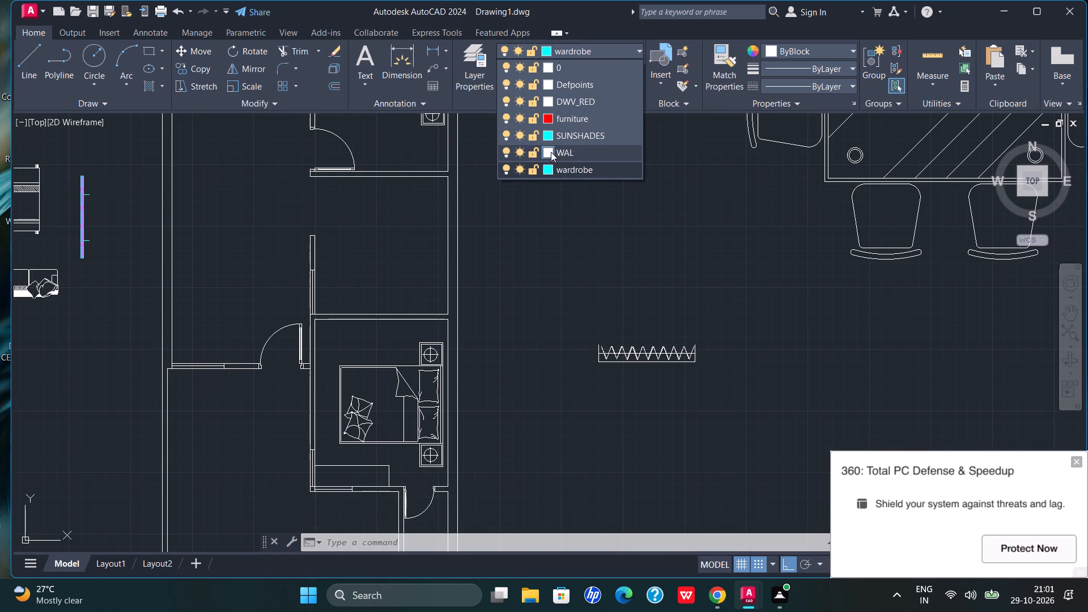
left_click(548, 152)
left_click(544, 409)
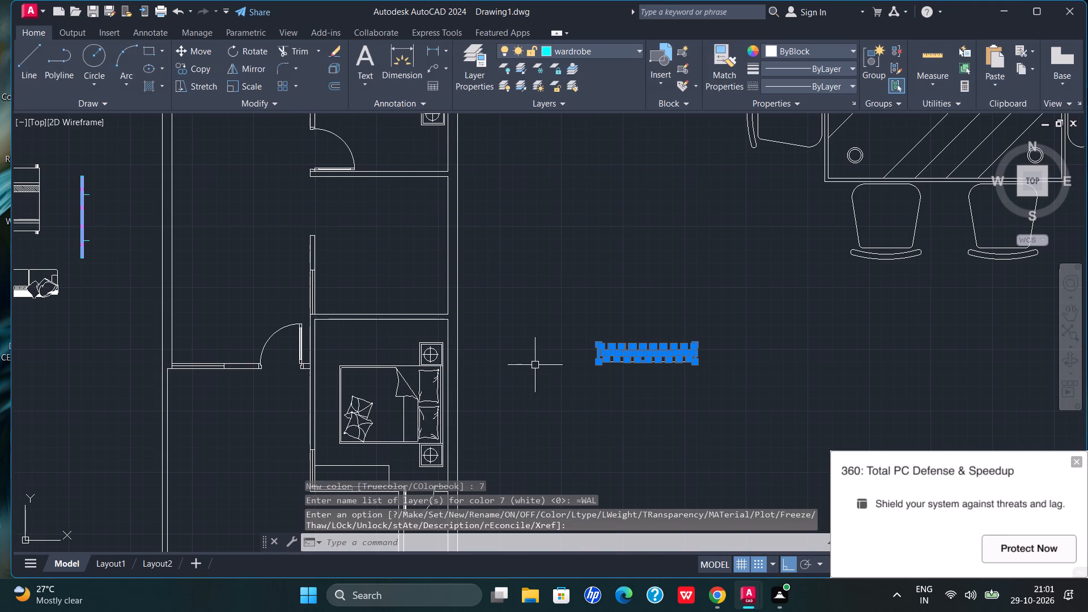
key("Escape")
Scale the dining table block beside the floor plan down to about half size, using a base point at its lower chairs.
scroll(695, 327, "down", 1)
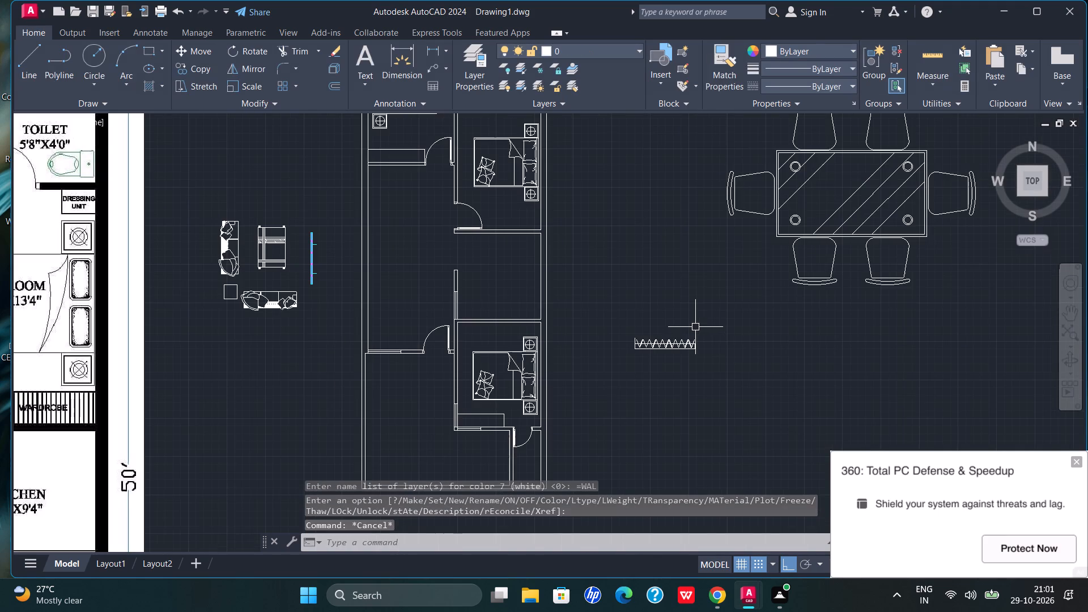
scroll(674, 291, "down", 1)
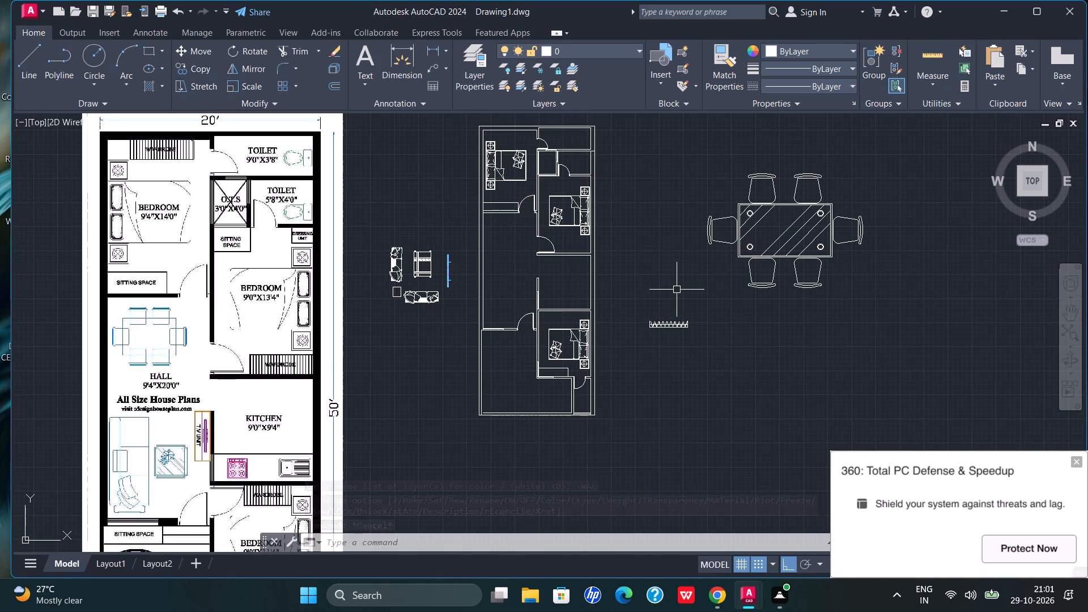
left_click_drag(882, 180, 869, 173)
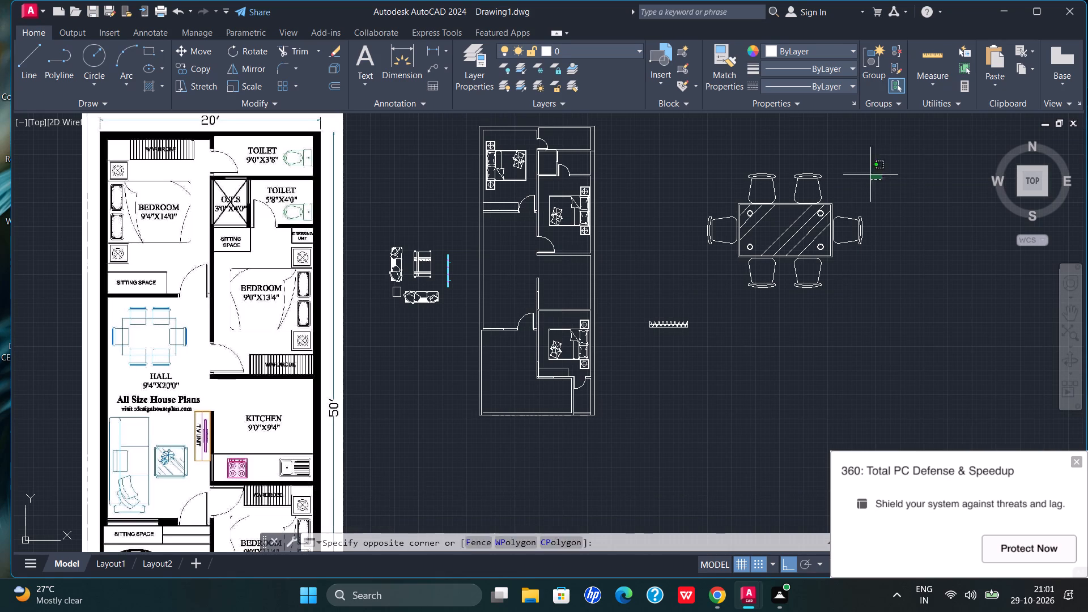
left_click_drag(869, 173, 878, 284)
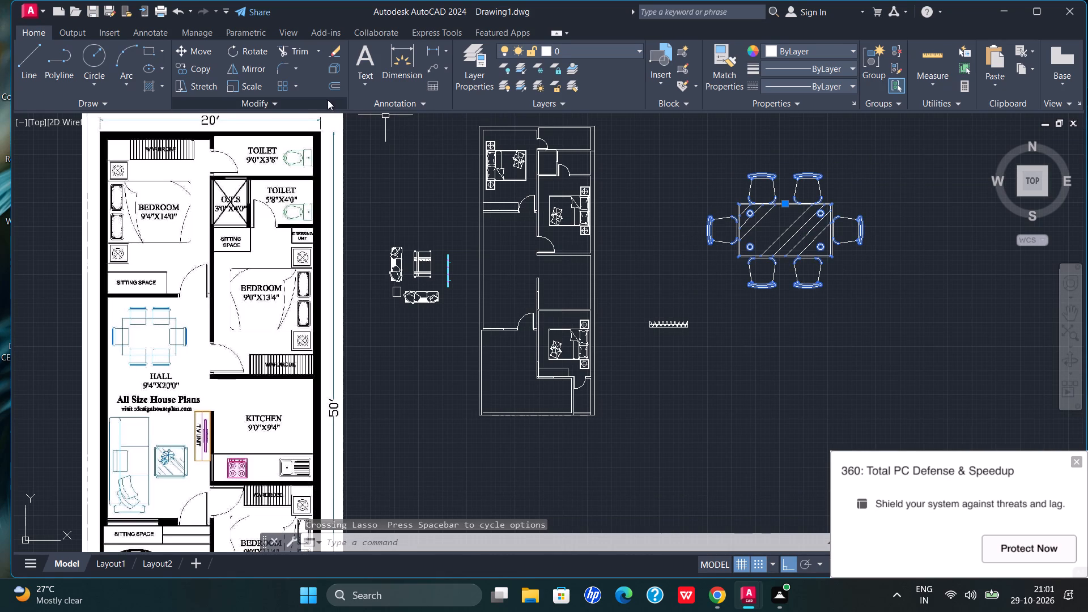
left_click(254, 82)
left_click(819, 290)
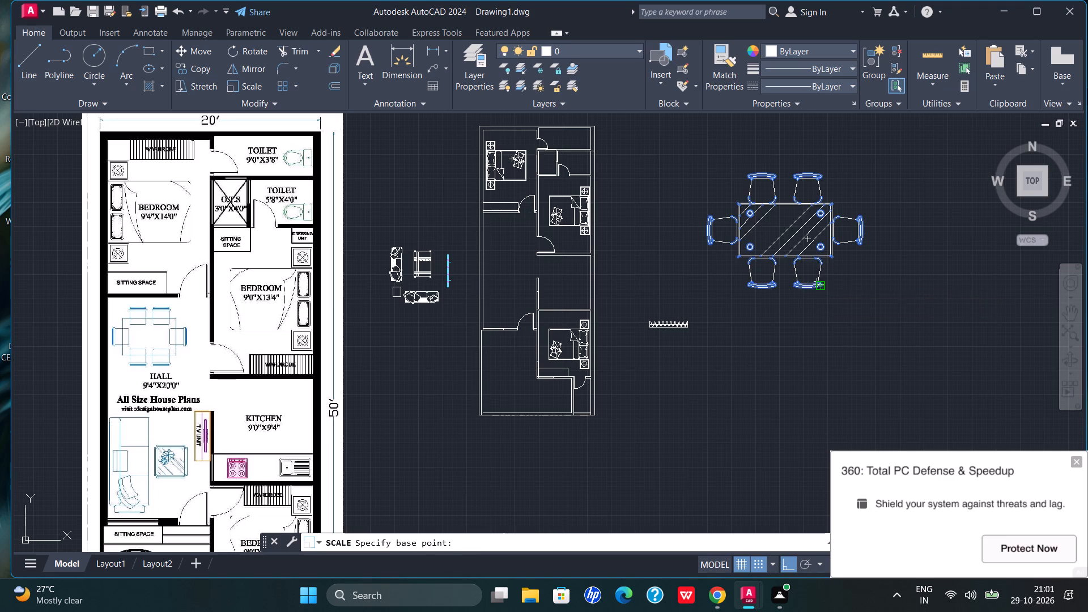
left_click(793, 249)
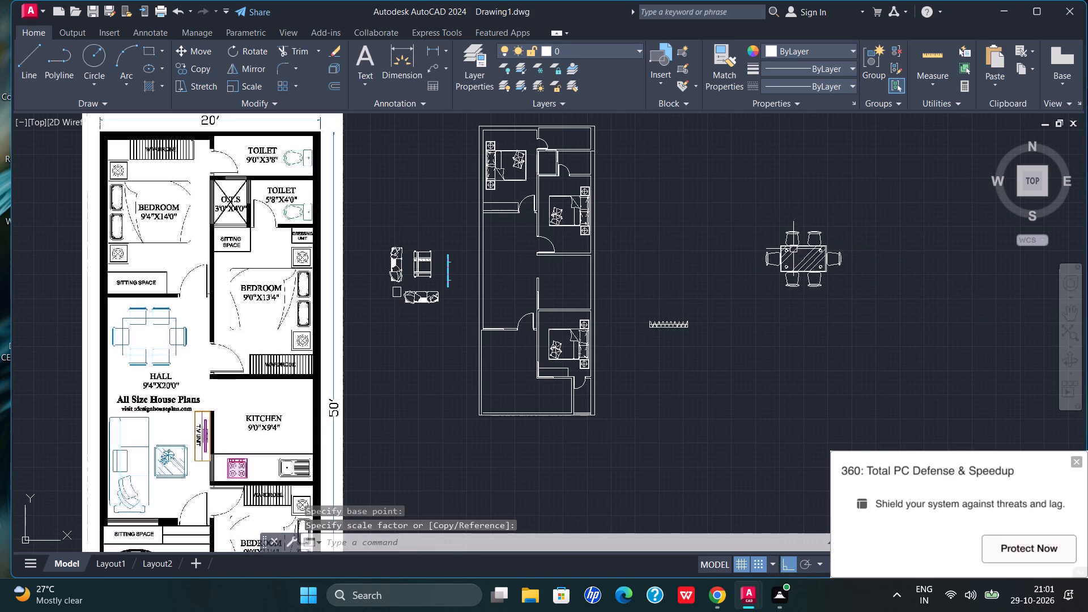
Move the dining table block straight across from the empty space into the hall of the floor plan.
left_click_drag(838, 233, 906, 305)
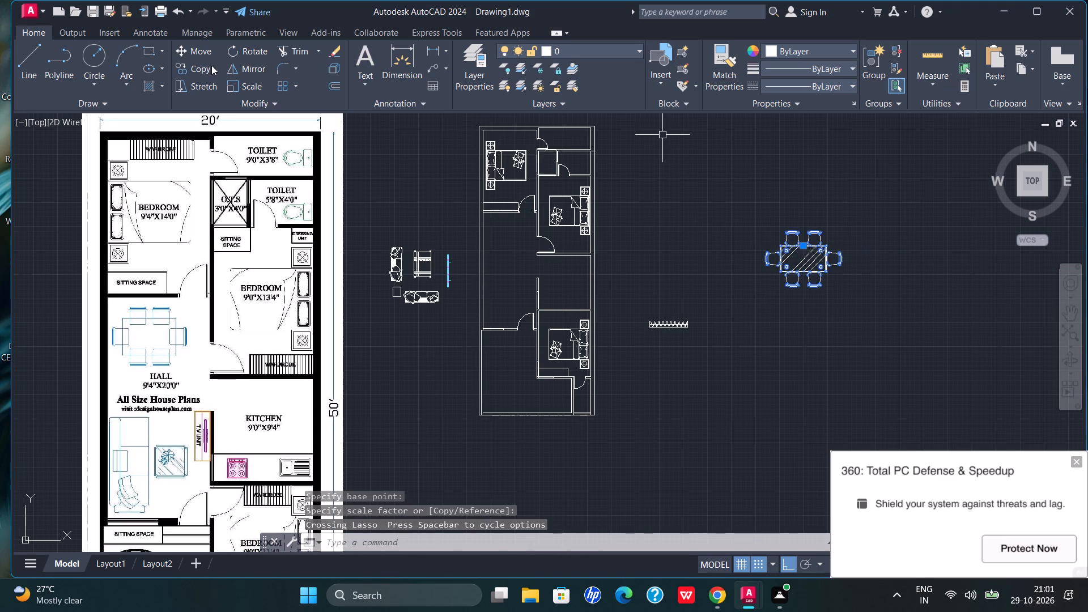
left_click(193, 55)
left_click(771, 258)
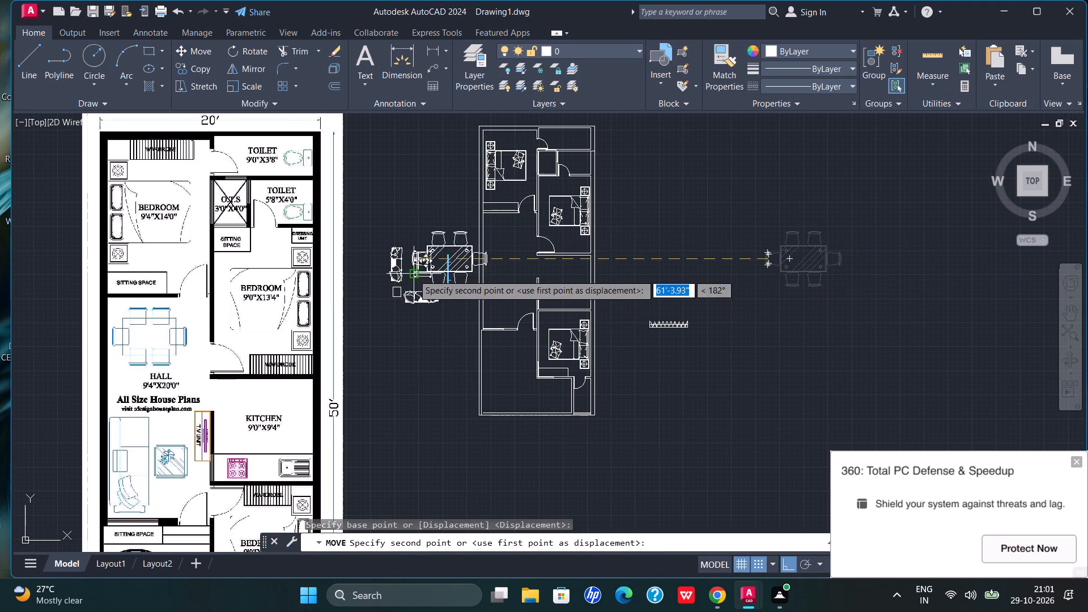
scroll(474, 246, "up", 3)
scroll(452, 252, "down", 1)
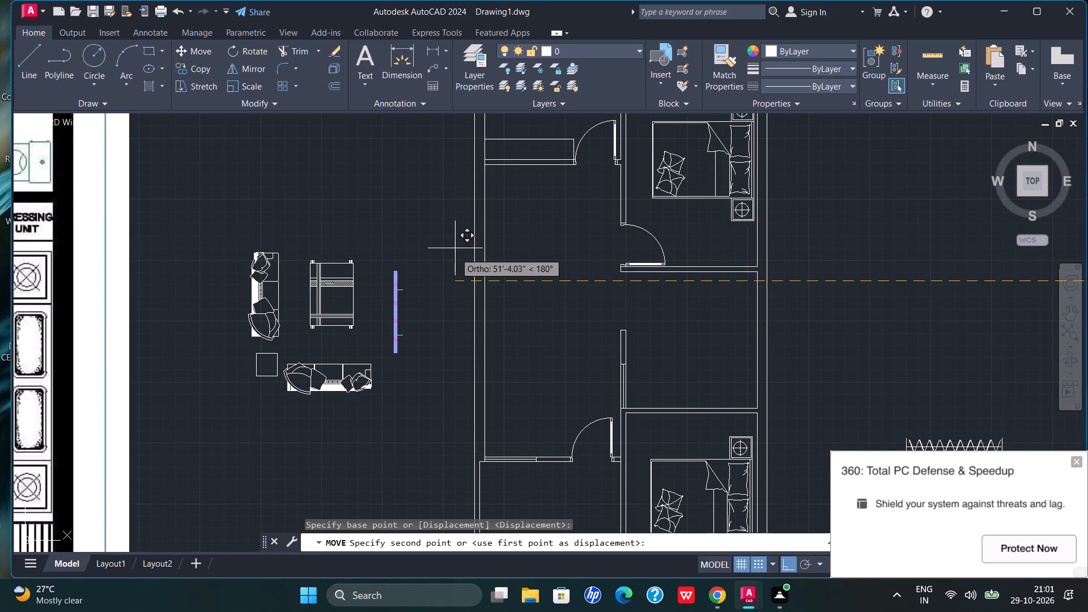
left_click(470, 248)
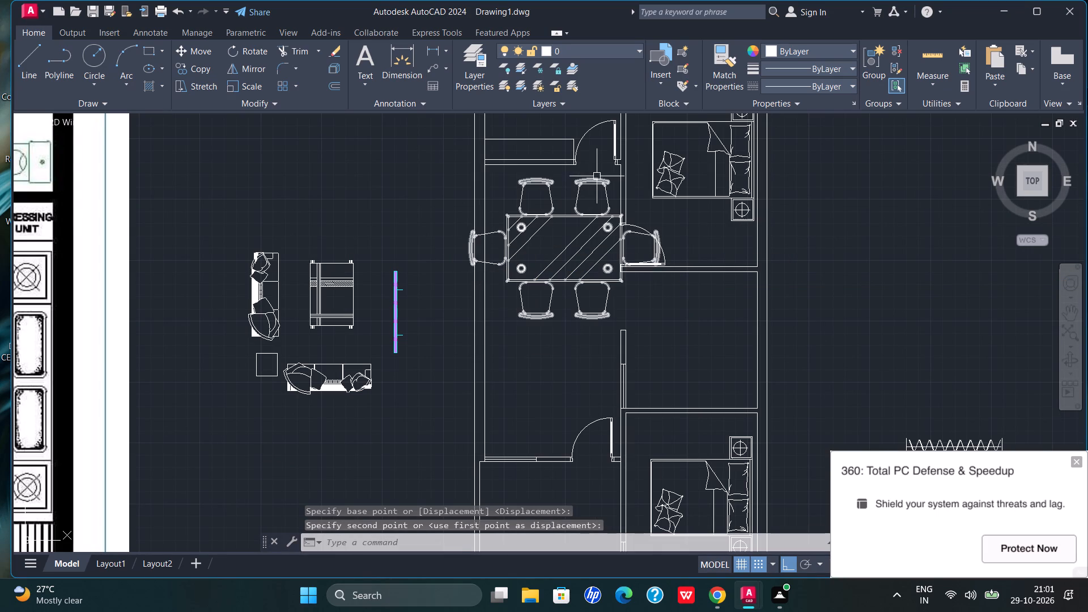
Scale the dining table down to about half size about its upper-left chair so it fits within the hall.
left_click_drag(598, 169, 571, 304)
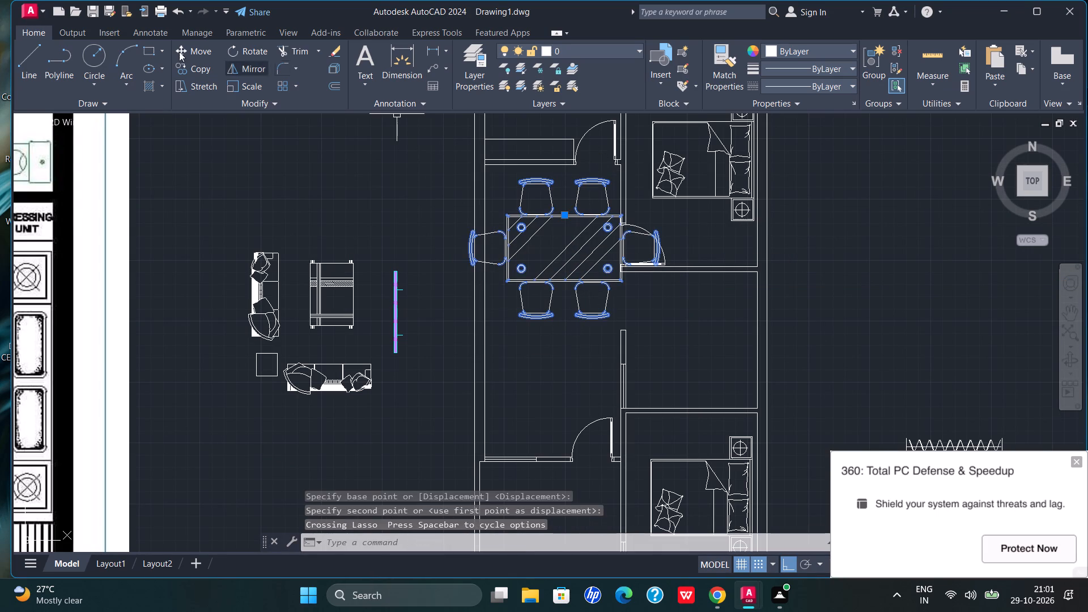
left_click(261, 86)
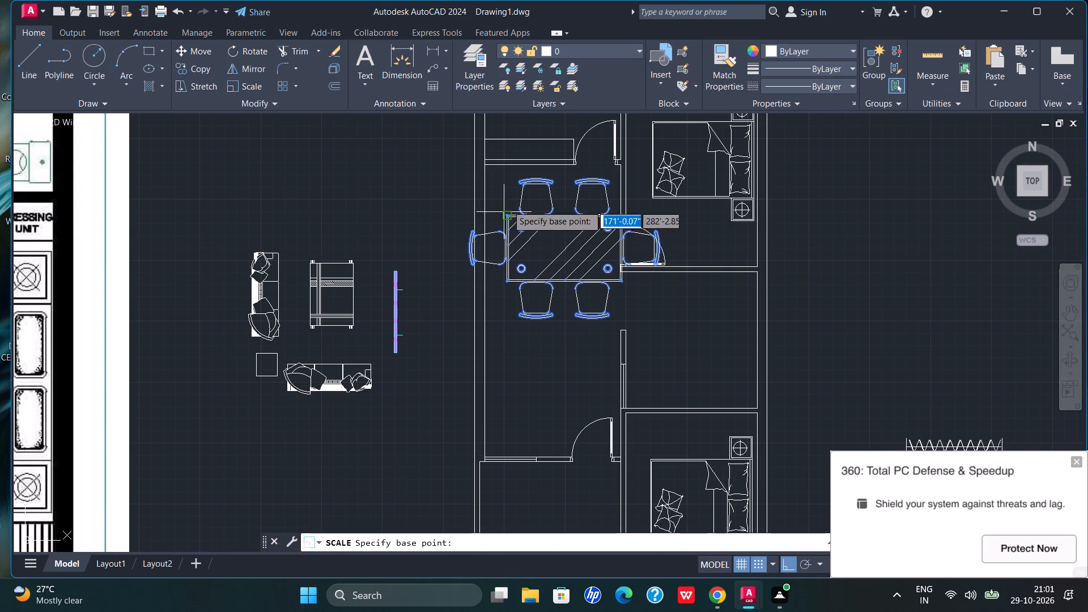
left_click(518, 182)
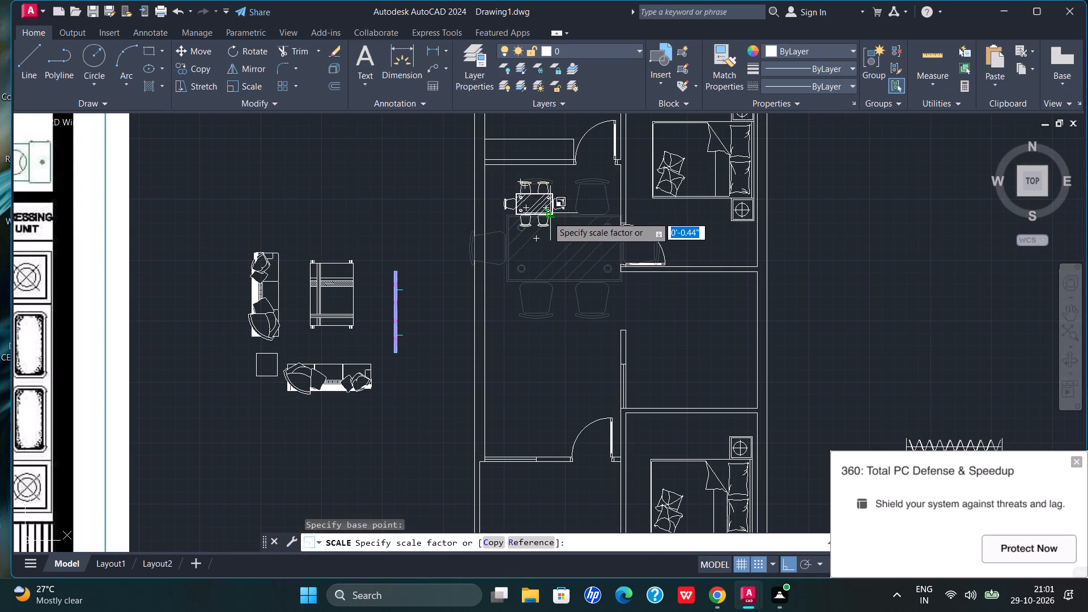
left_click(554, 222)
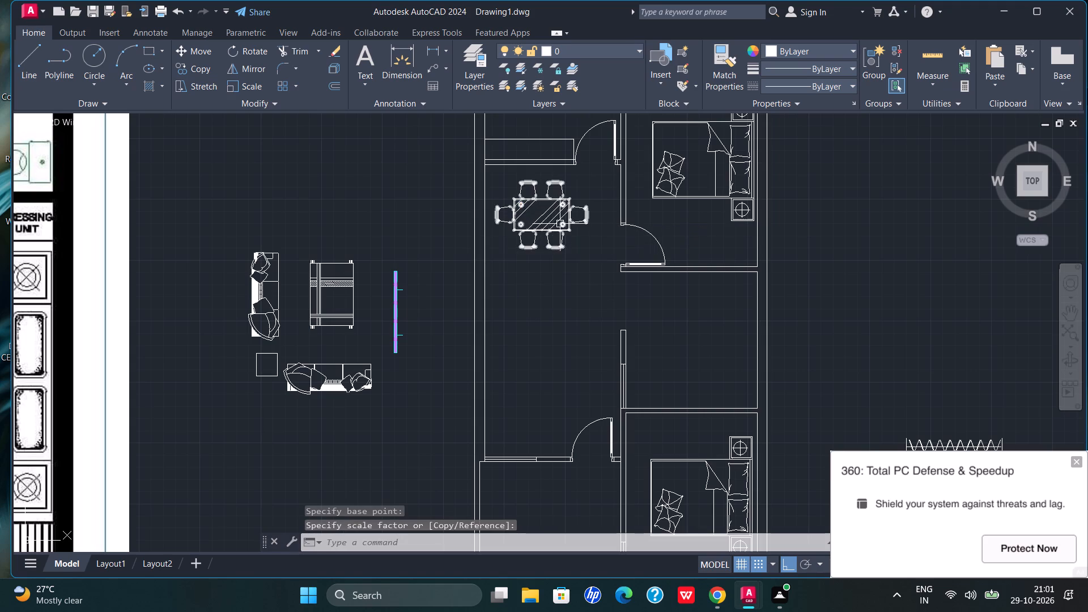
Move the dining table a short distance straight down in the hall, clear of the built-in unit, following the plan image.
scroll(588, 201, "down", 2)
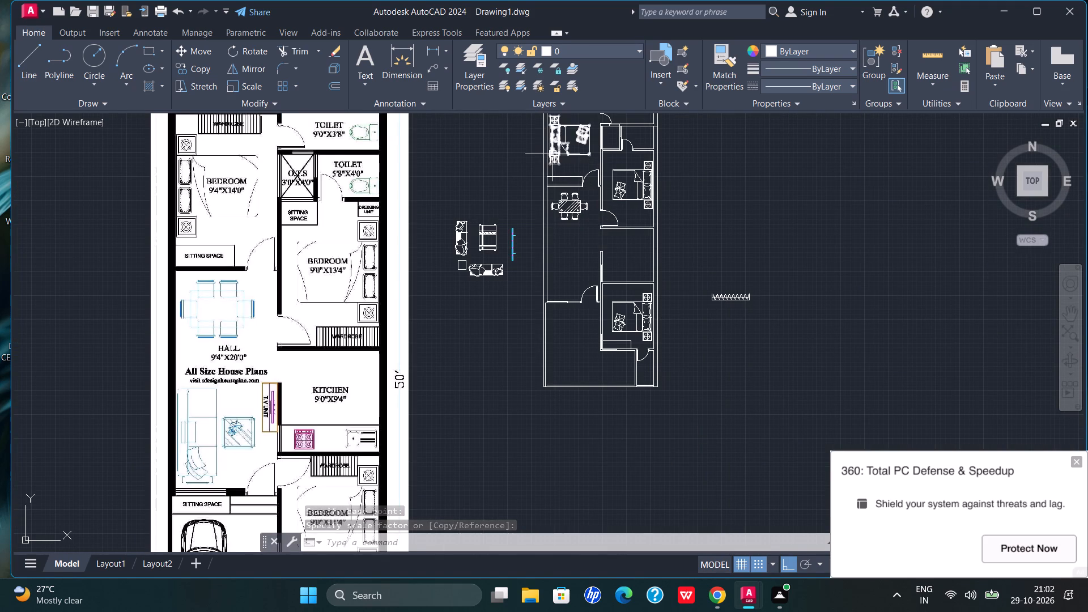
scroll(552, 154, "up", 2)
left_click_drag(646, 258, 595, 325)
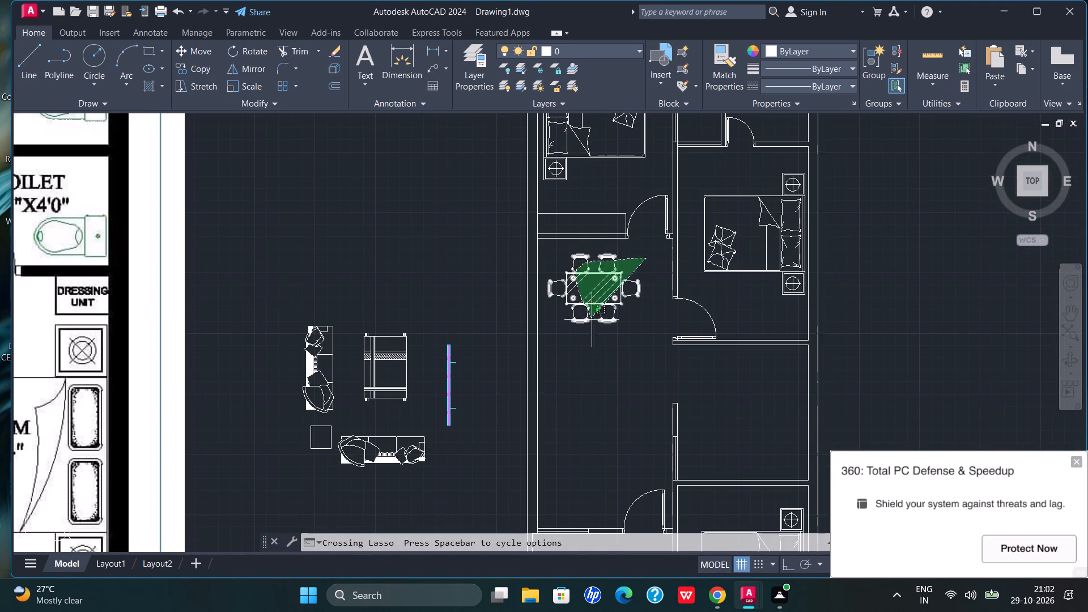
left_click_drag(595, 325, 597, 329)
left_click(186, 52)
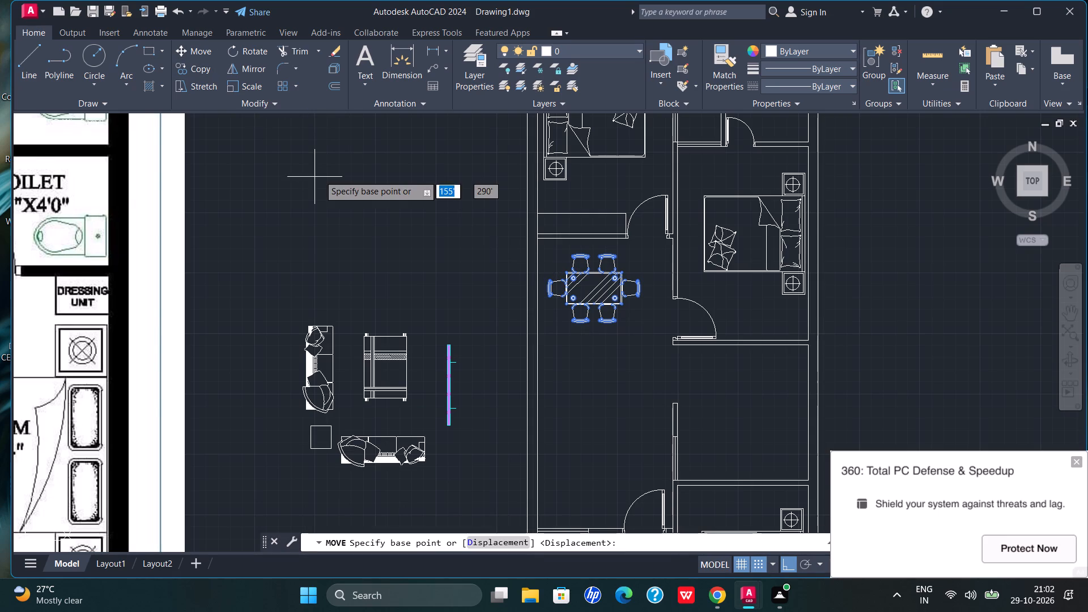
scroll(316, 177, "down", 1)
scroll(358, 217, "down", 1)
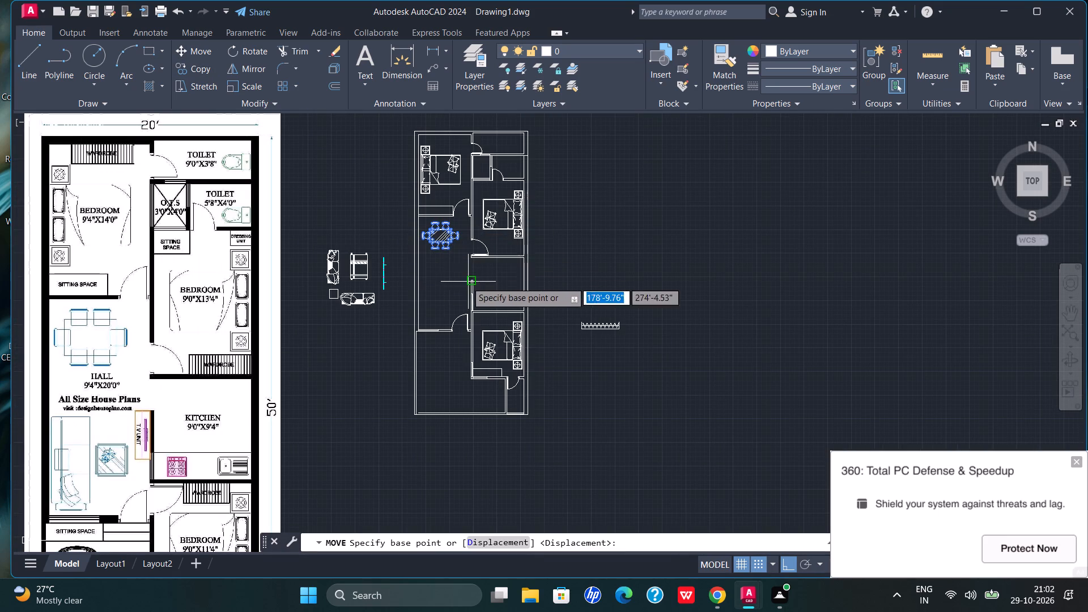
left_click(447, 246)
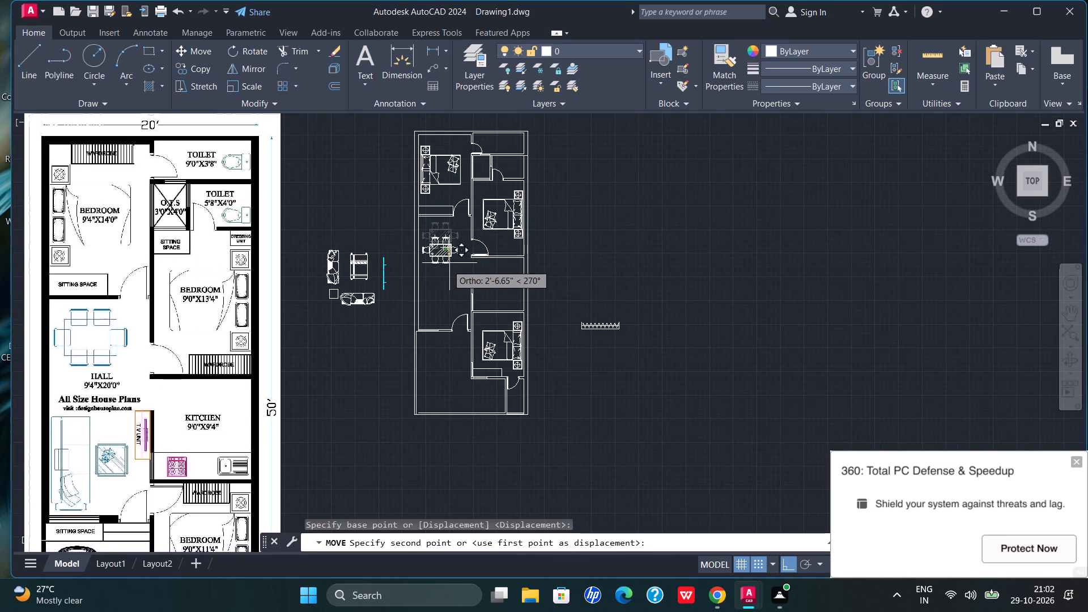
left_click(448, 257)
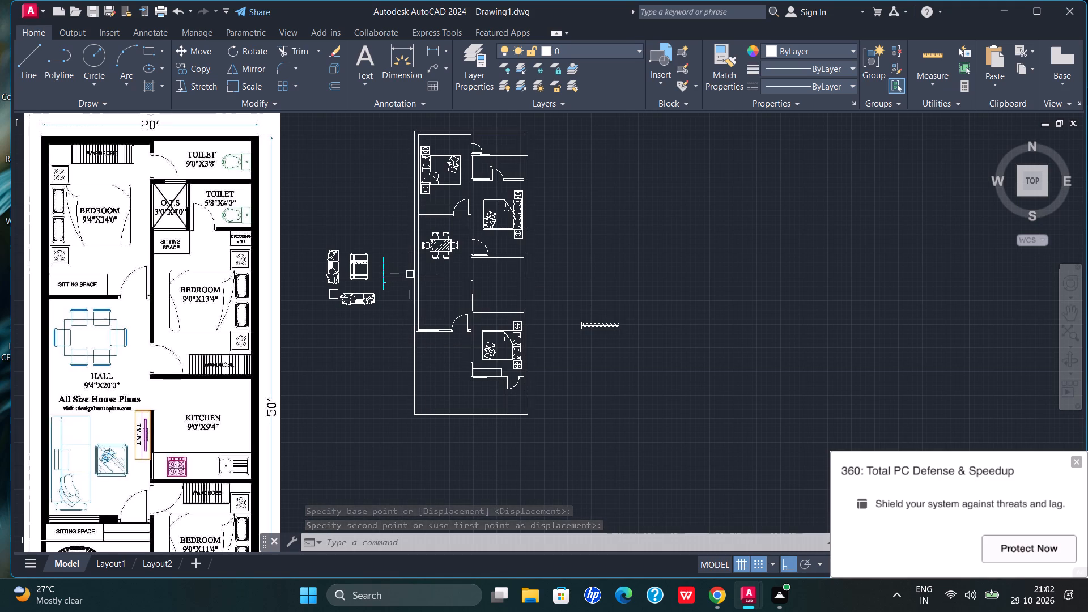
Scale the sofa set with its table and TV unit down slightly about the top of the vertical sofa.
scroll(409, 273, "up", 1)
left_click_drag(391, 260, 324, 224)
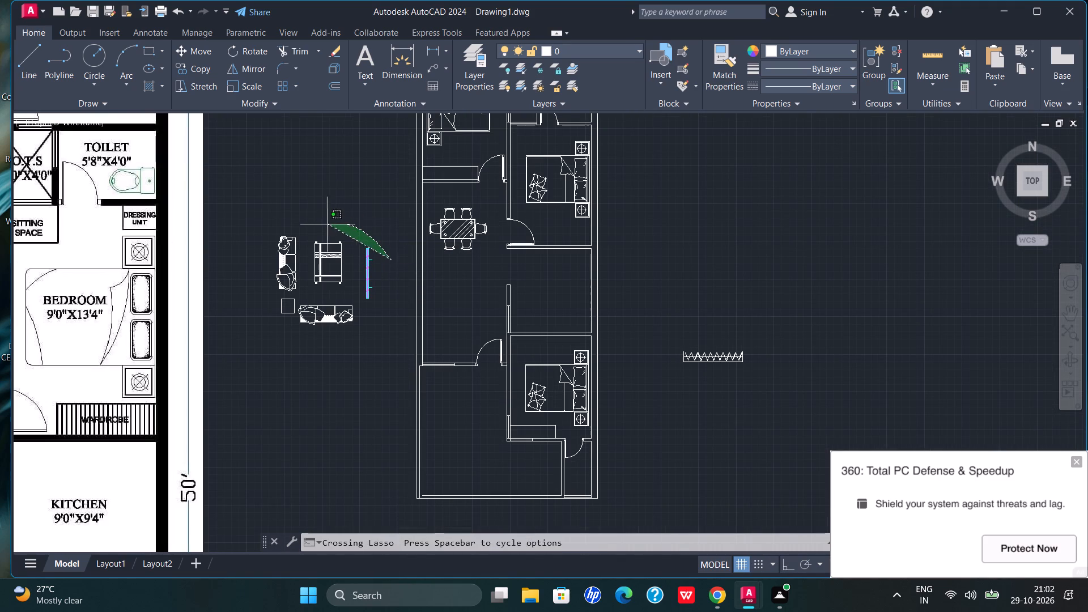
left_click_drag(324, 224, 370, 351)
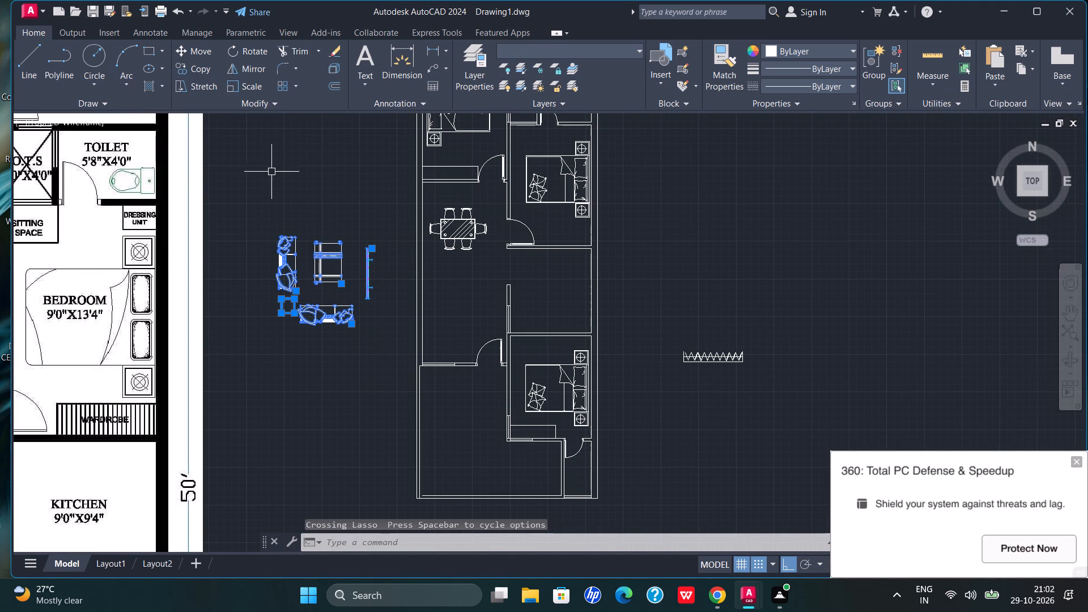
left_click(256, 88)
left_click(282, 236)
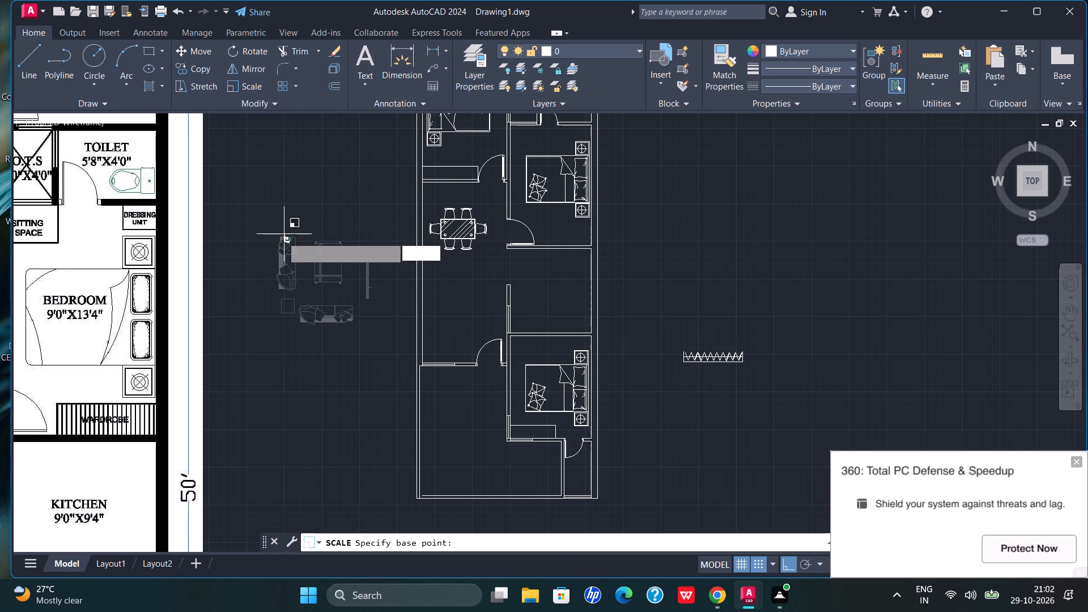
left_click(324, 261)
Move the sofa set with its table and TV unit straight down in the space between the plan image and floor plan.
left_click_drag(377, 229, 345, 338)
left_click(182, 56)
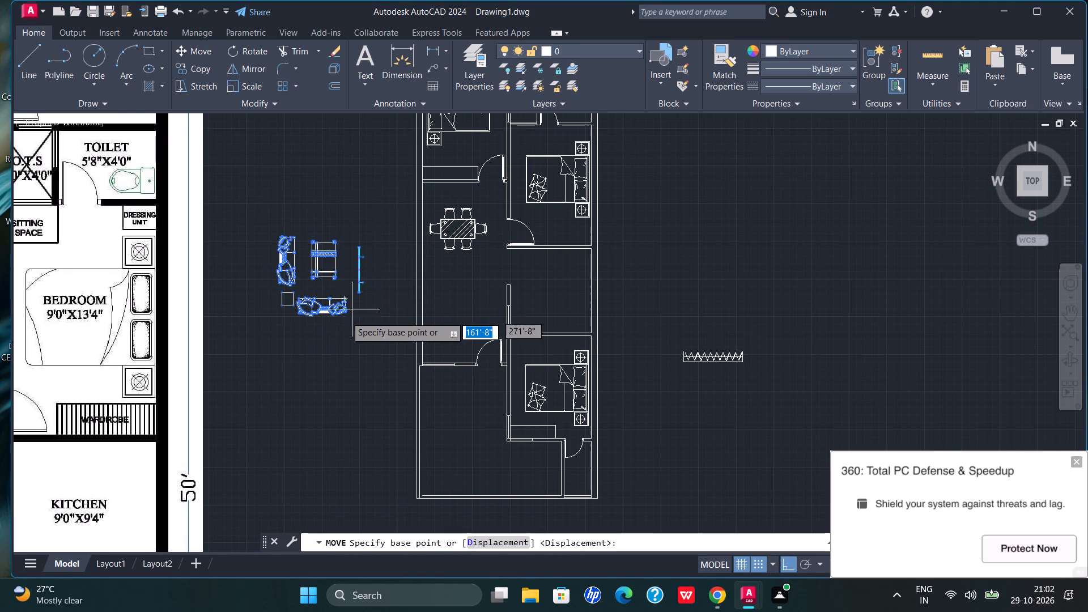
left_click(338, 320)
scroll(456, 347, "down", 2)
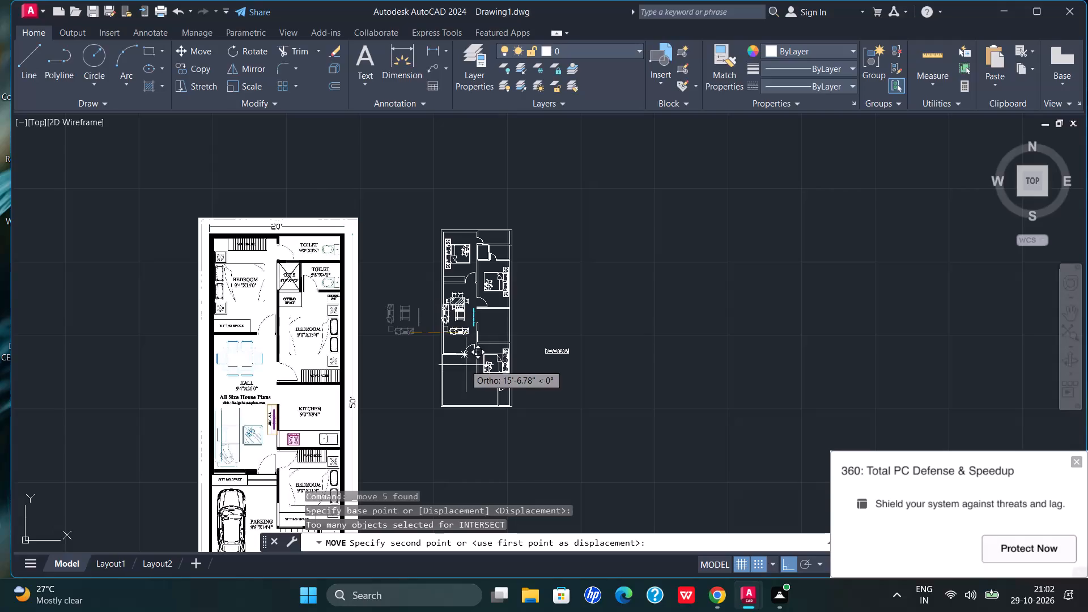
left_click(417, 385)
Scale the sofa set with its table and TV unit down to about half size about the vertical sofa's top.
left_click_drag(428, 362, 385, 339)
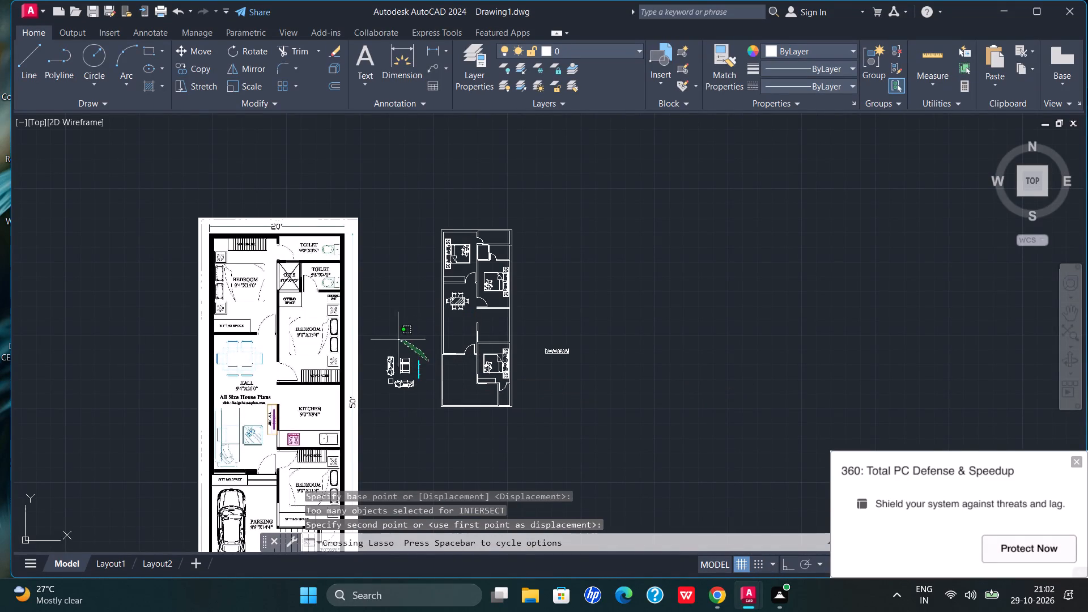
left_click_drag(385, 339, 423, 418)
scroll(427, 385, "up", 3)
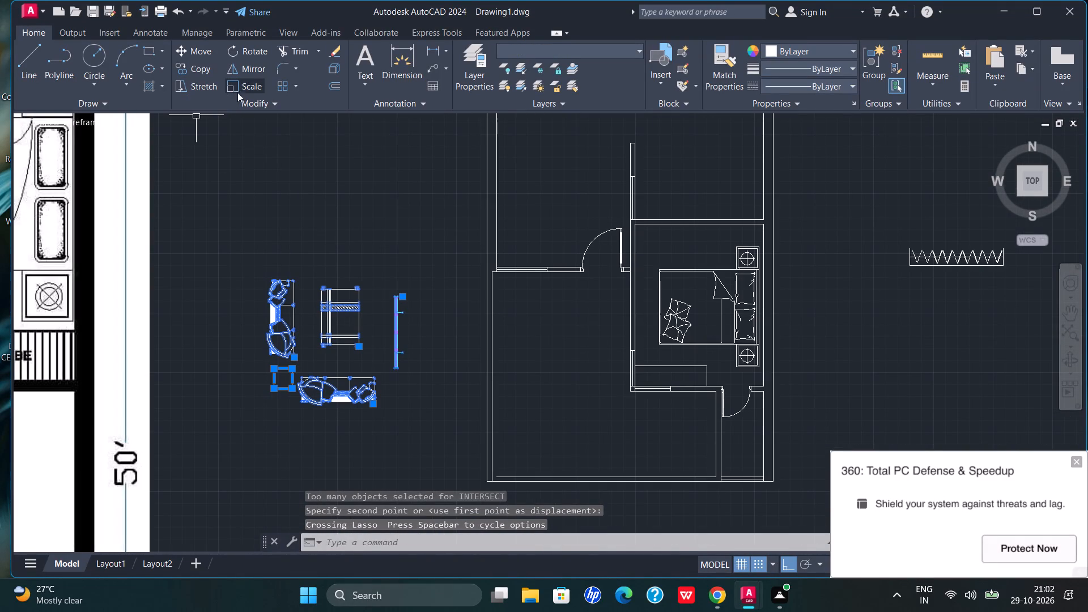
left_click(245, 87)
left_click(277, 283)
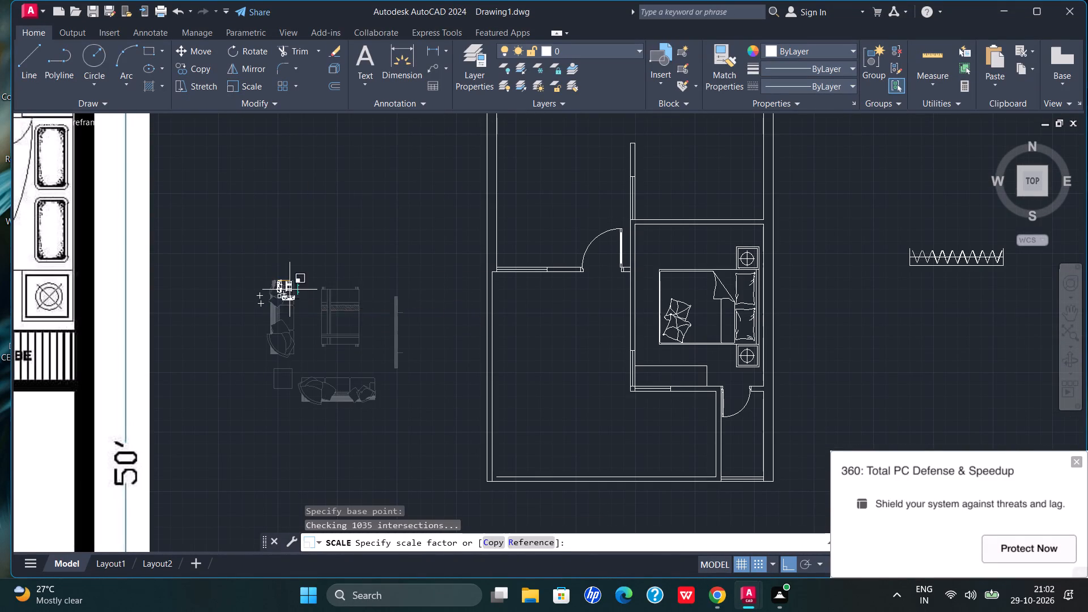
left_click(310, 311)
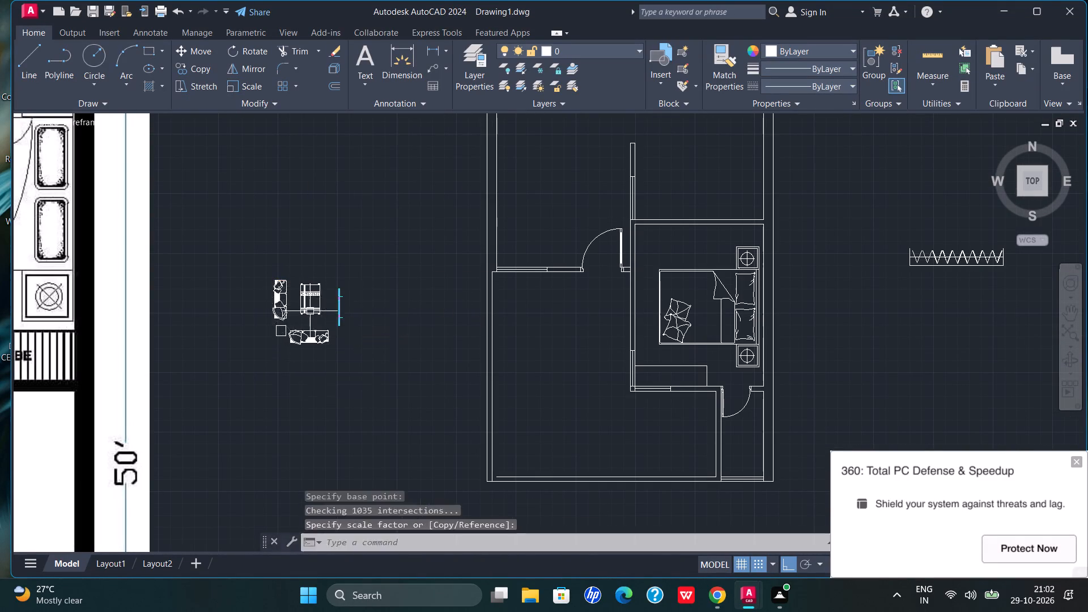
With ortho off, move the sofa set, table and TV unit into the hall's lower end, vertical sofa beside the outer wall.
left_click_drag(403, 281, 356, 380)
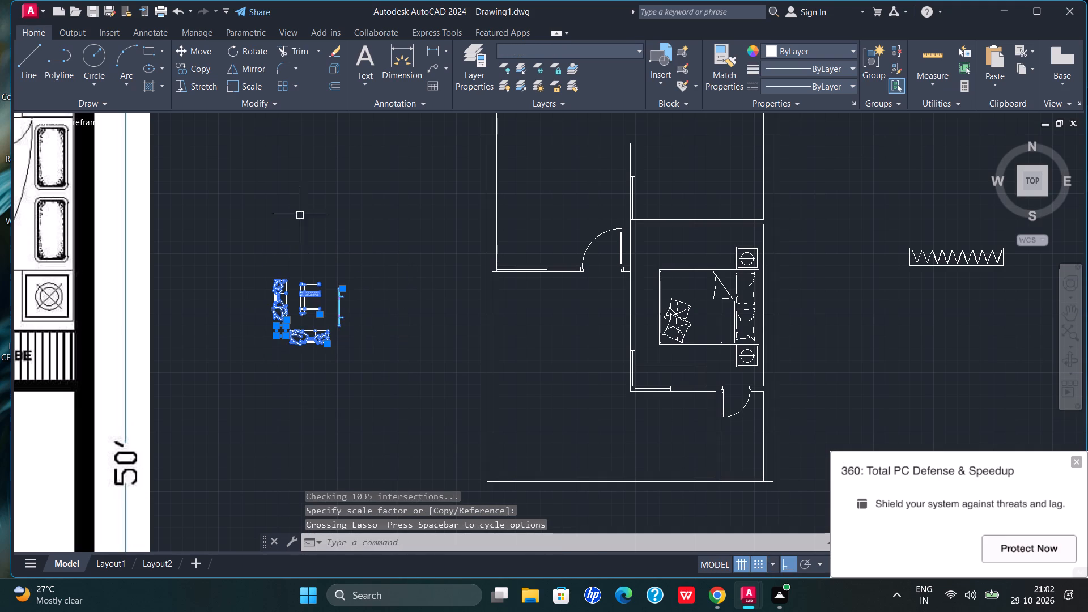
left_click(199, 49)
left_click(339, 296)
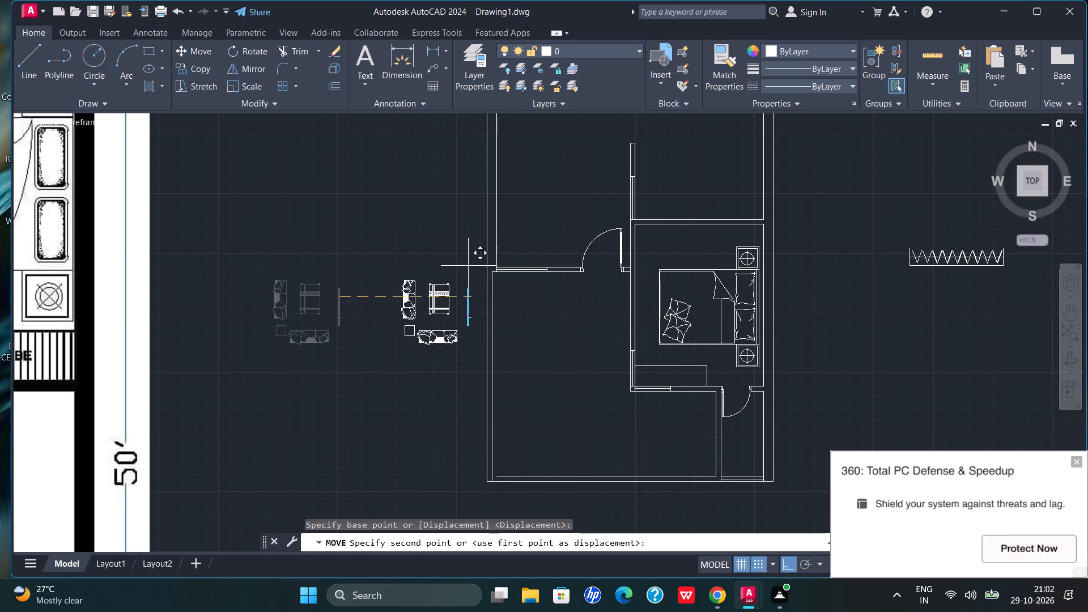
scroll(515, 273, "down", 2)
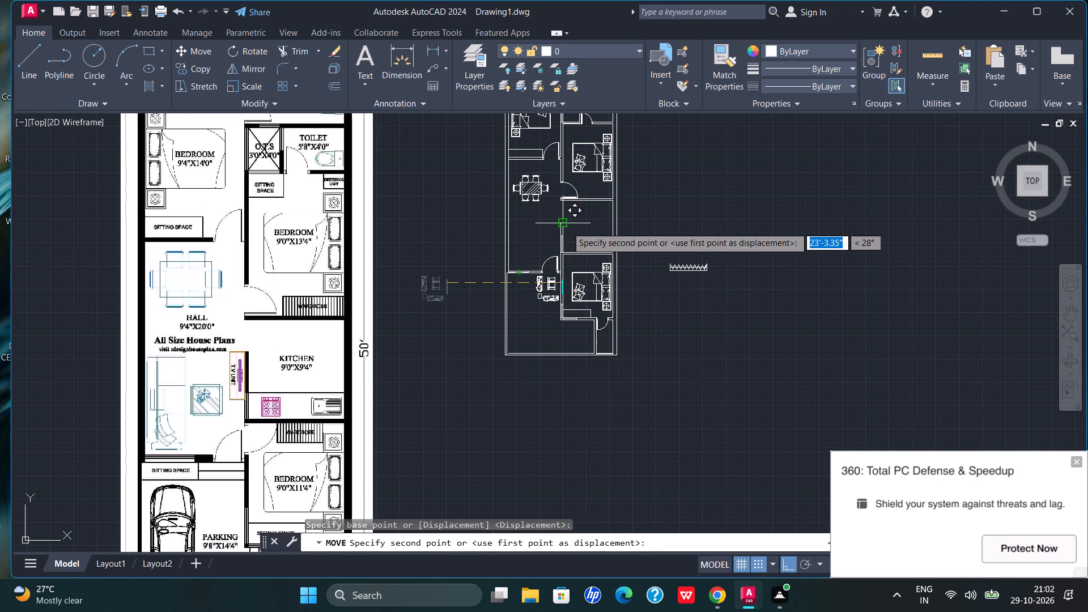
key("F8")
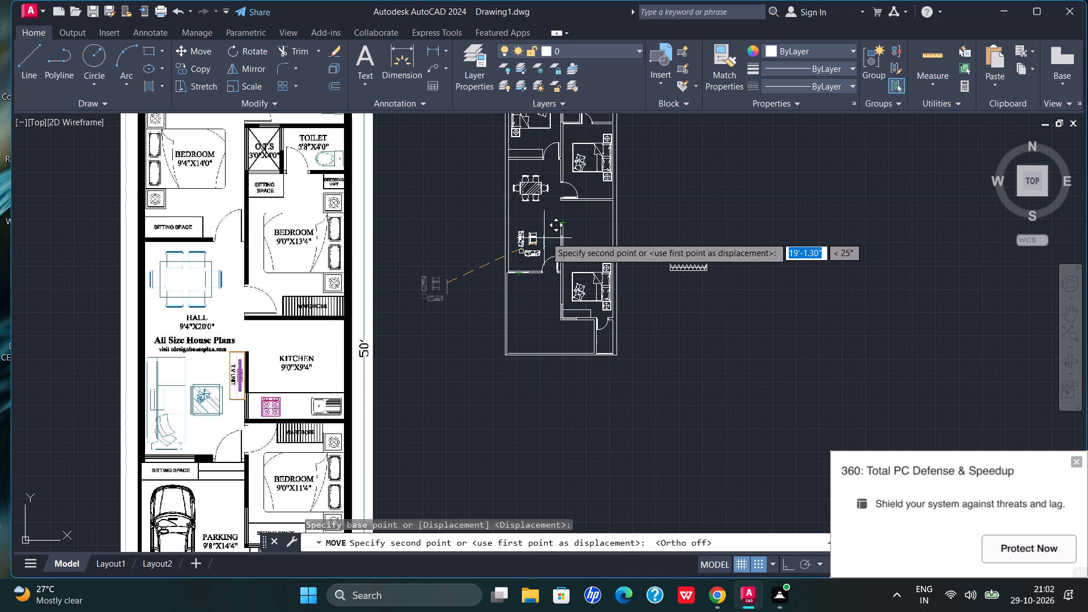
scroll(545, 237, "up", 1)
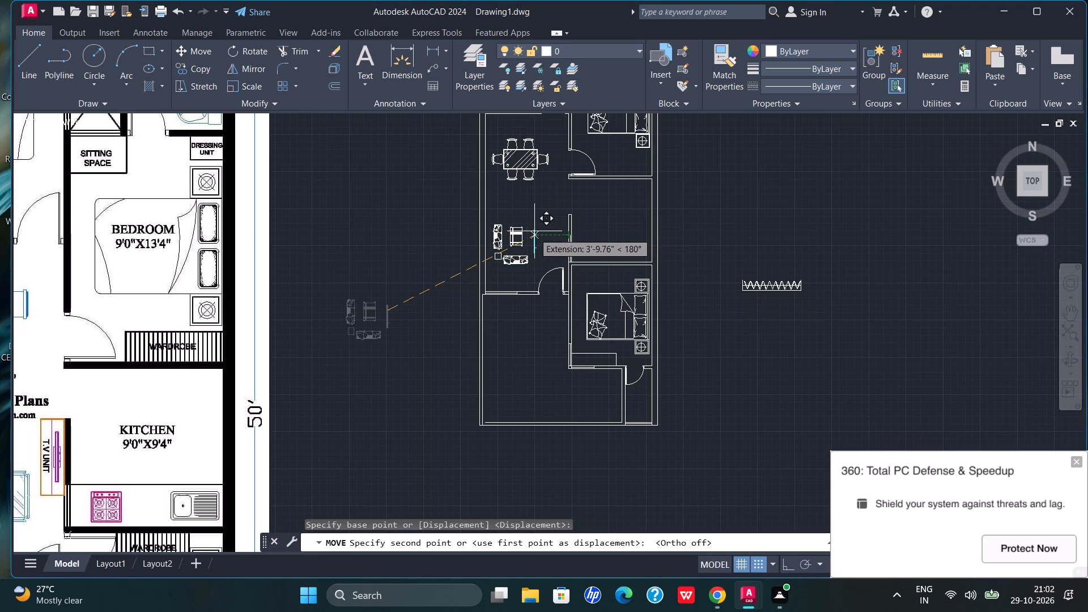
scroll(541, 240, "down", 1)
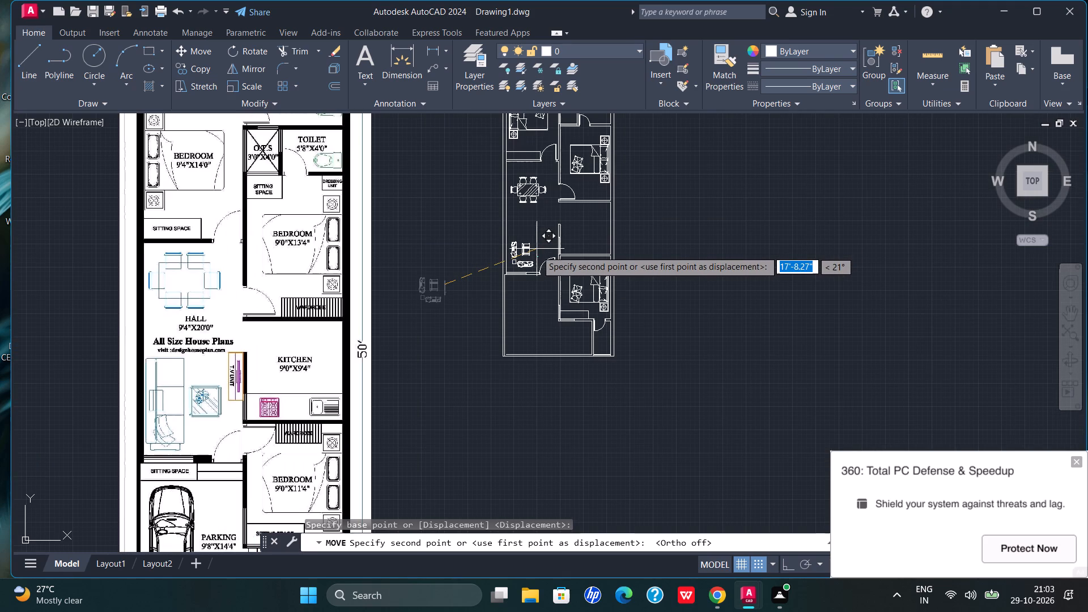
scroll(534, 247, "up", 1)
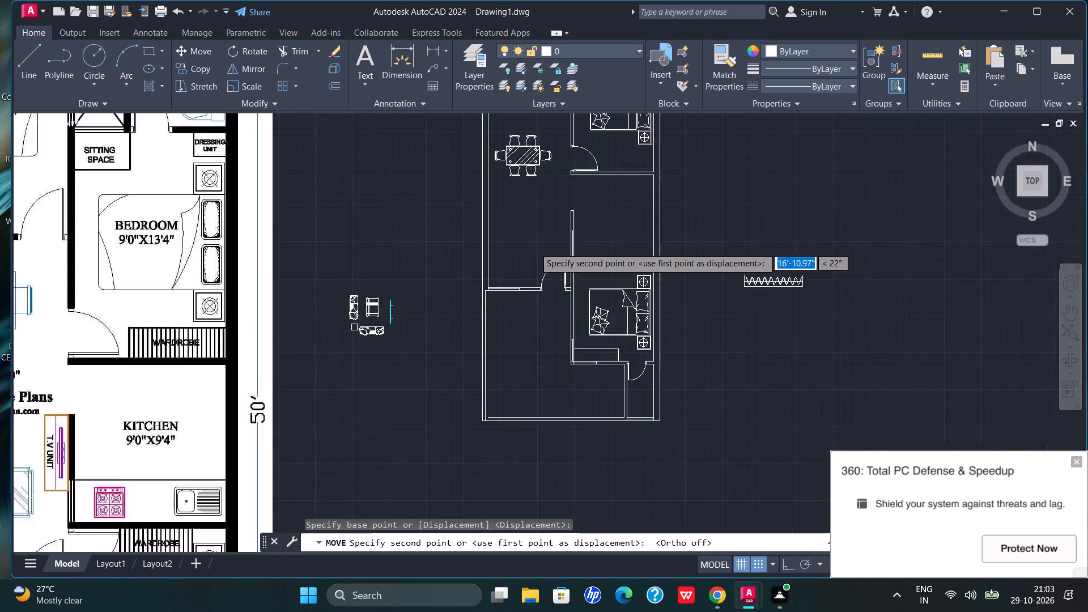
scroll(534, 247, "up", 1)
left_click(528, 245)
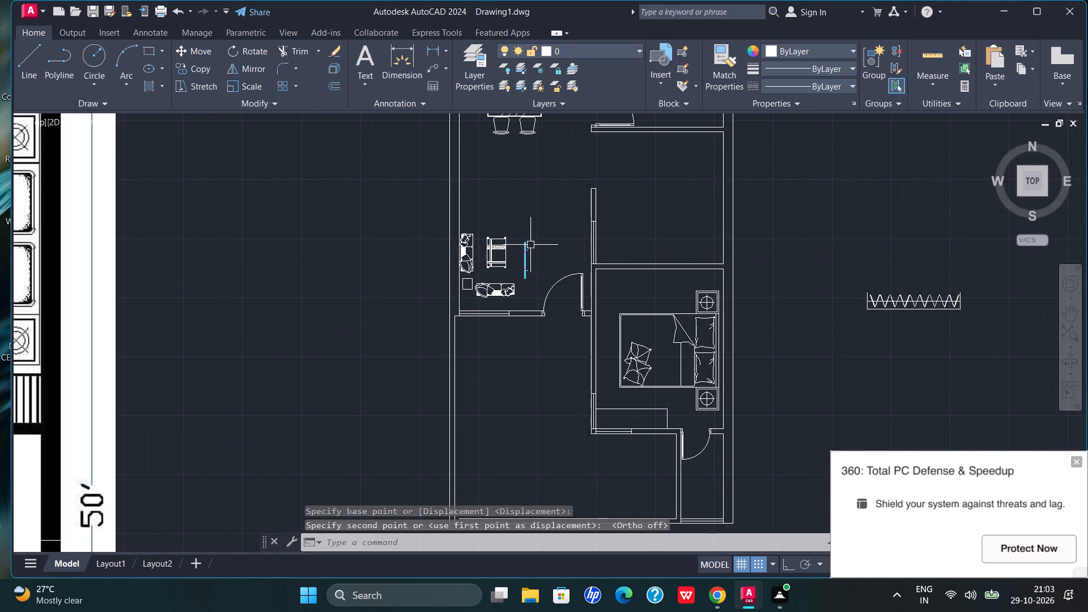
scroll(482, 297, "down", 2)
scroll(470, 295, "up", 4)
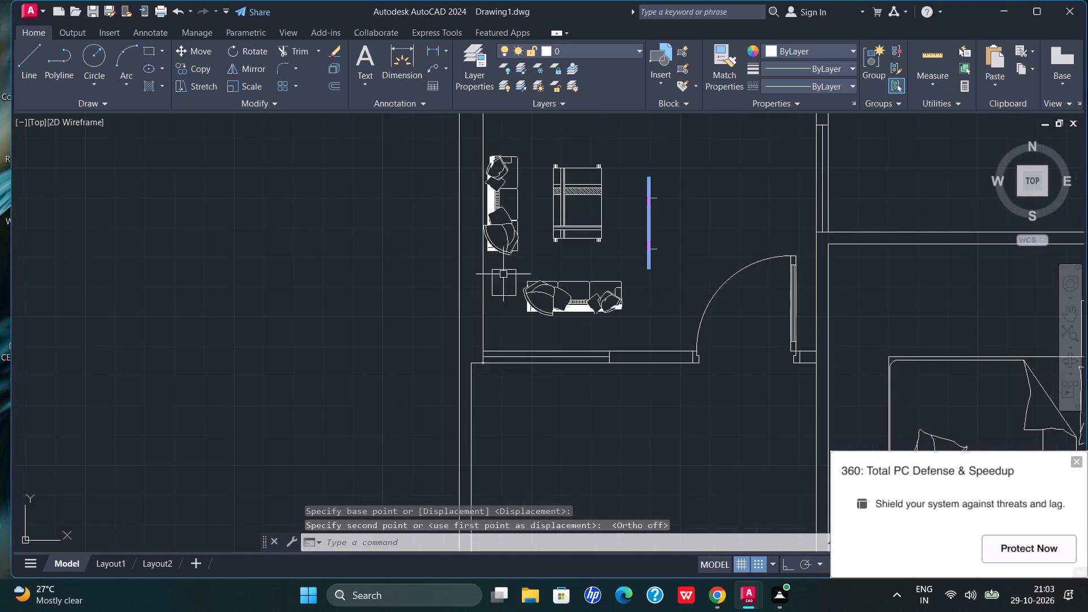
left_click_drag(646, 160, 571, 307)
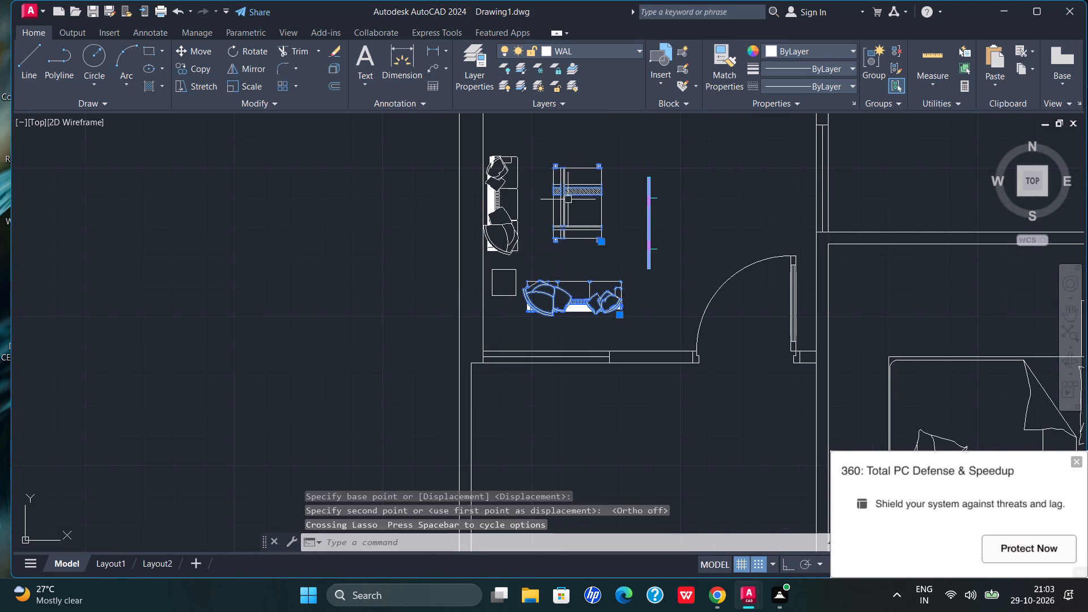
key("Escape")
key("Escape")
Scale both sofas, the table and the TV unit up to about 1.3 times about the vertical sofa's top, without the side table.
scroll(565, 176, "down", 2)
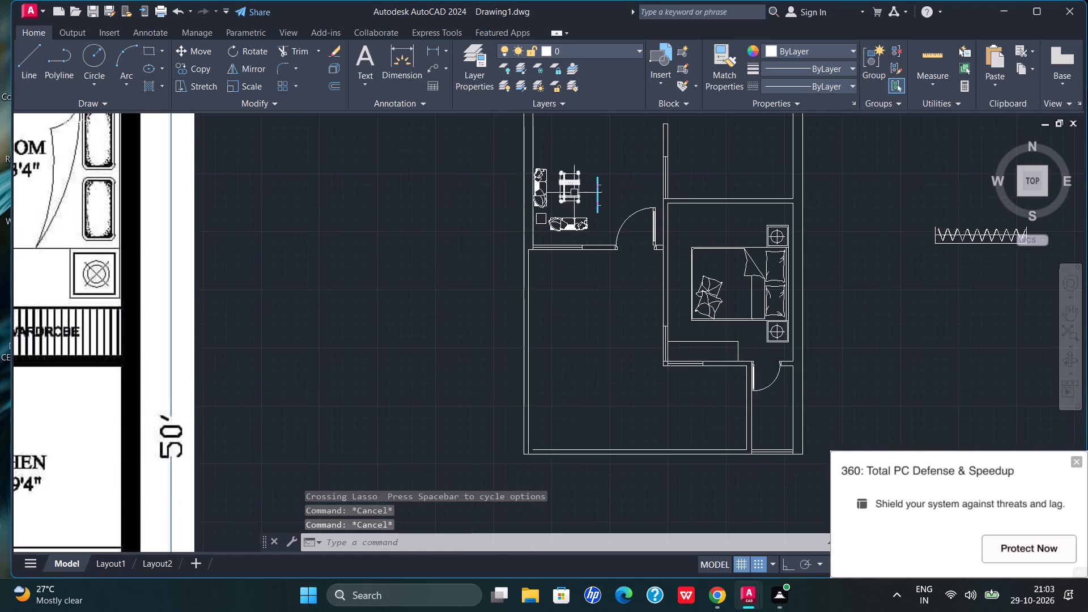
scroll(578, 203, "down", 1)
scroll(550, 206, "up", 2)
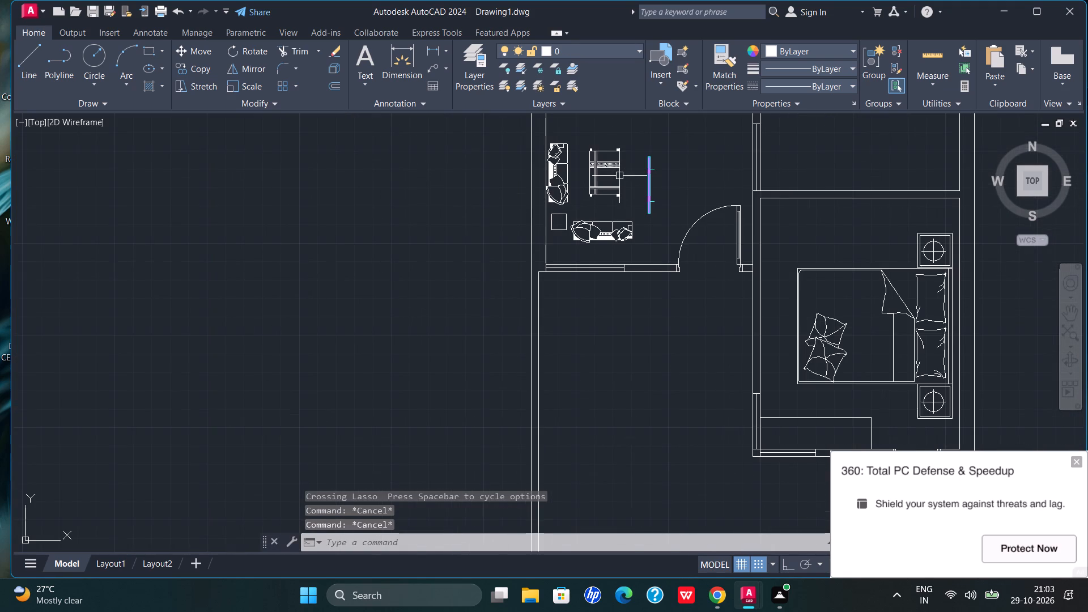
scroll(608, 142, "up", 3)
left_click_drag(609, 142, 601, 547)
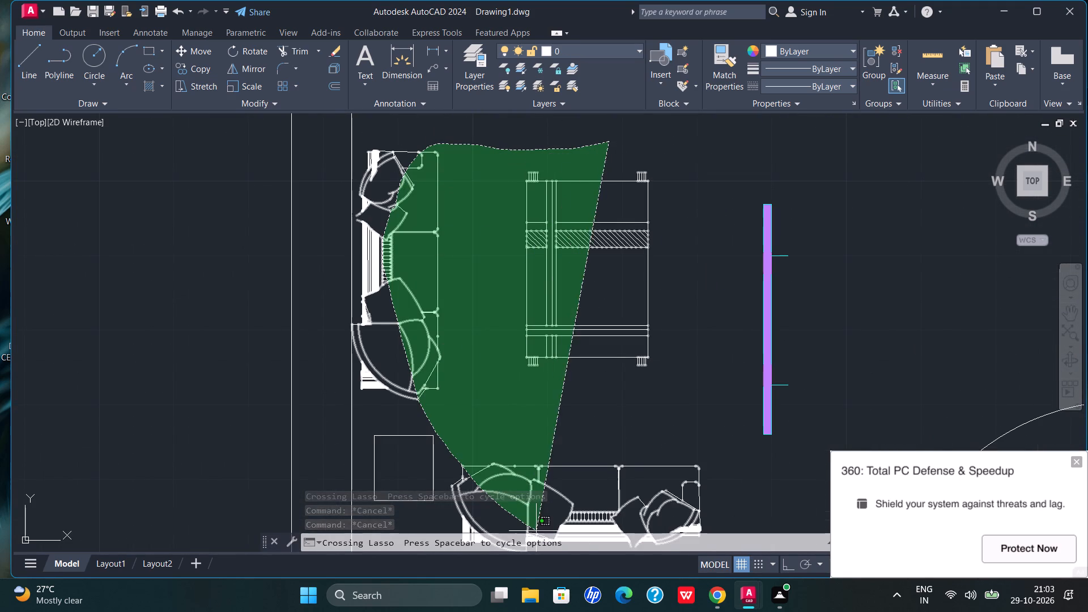
left_click_drag(601, 547, 796, 367)
scroll(792, 363, "down", 3)
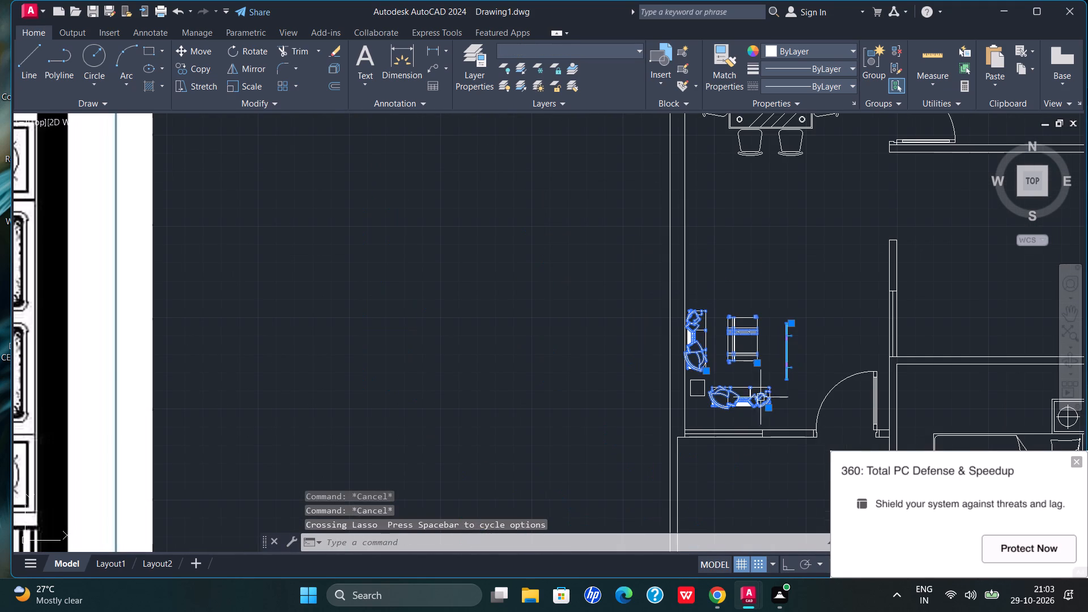
scroll(550, 262, "down", 3)
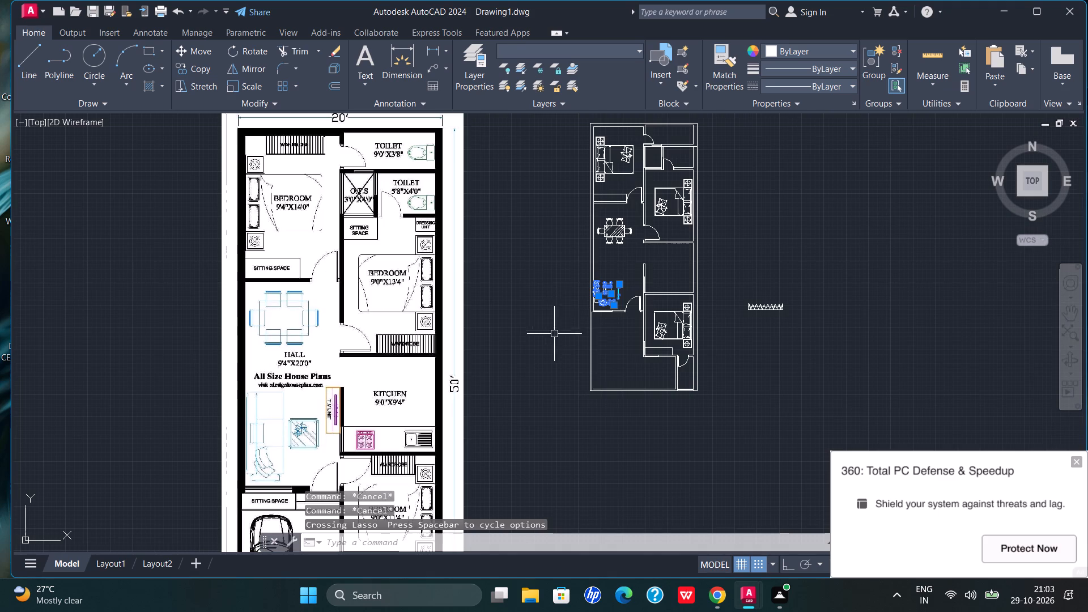
scroll(621, 300, "up", 3)
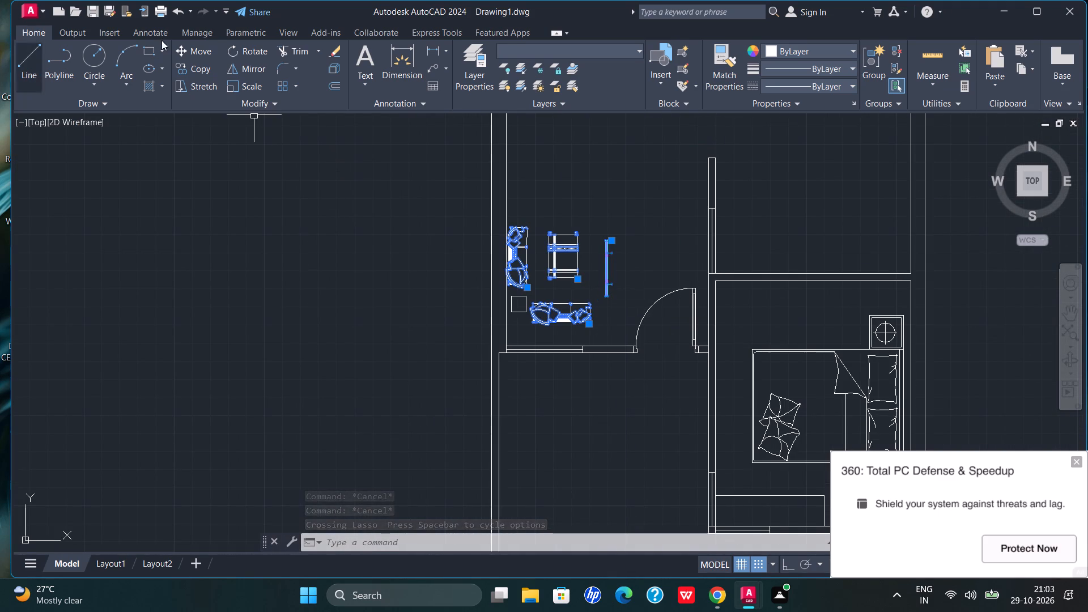
left_click(233, 84)
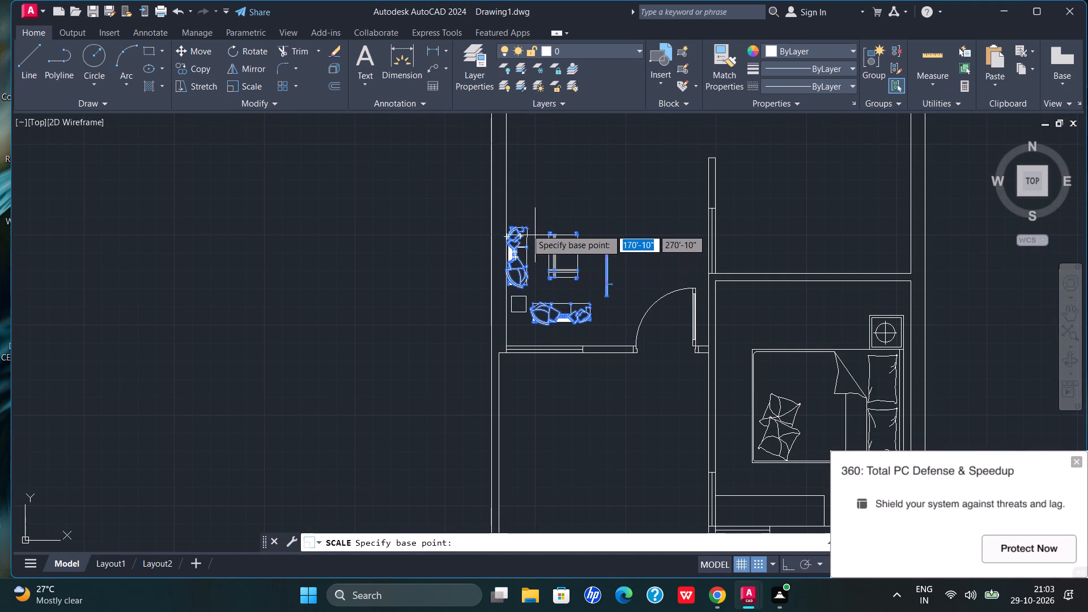
left_click(522, 231)
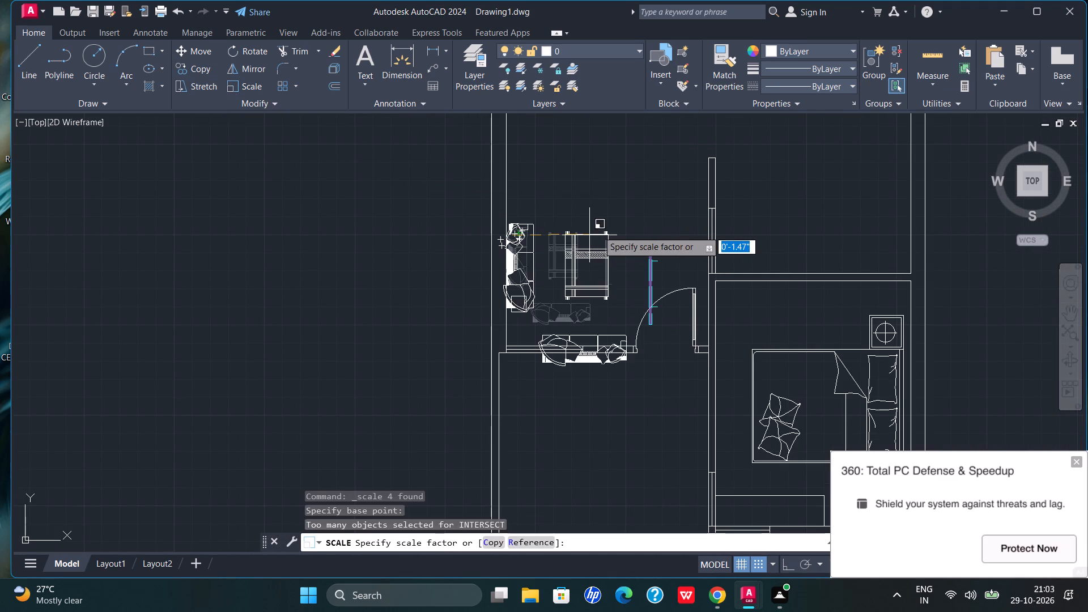
left_click(576, 207)
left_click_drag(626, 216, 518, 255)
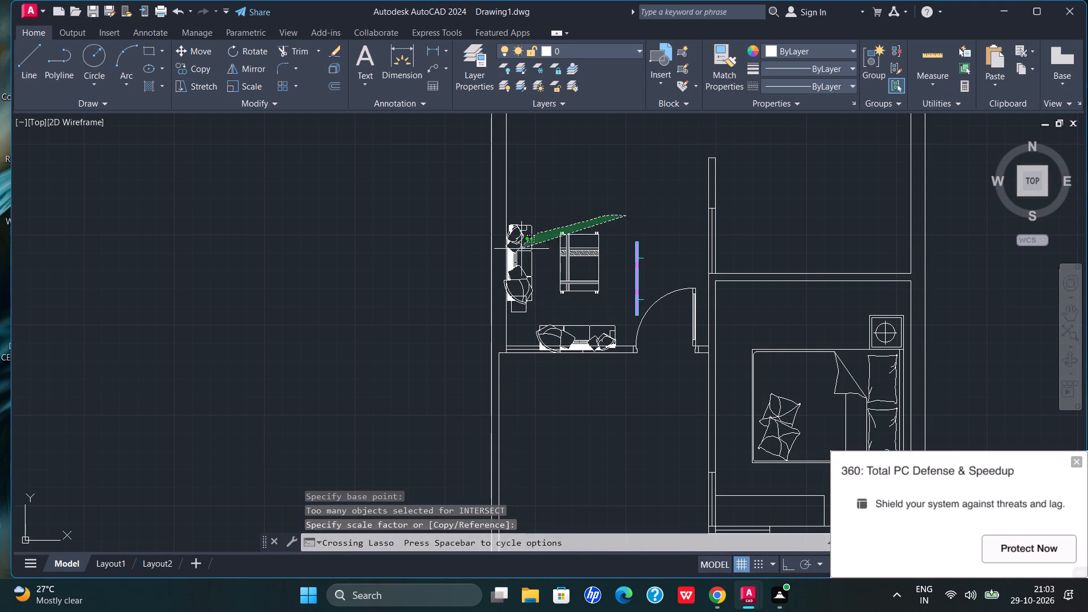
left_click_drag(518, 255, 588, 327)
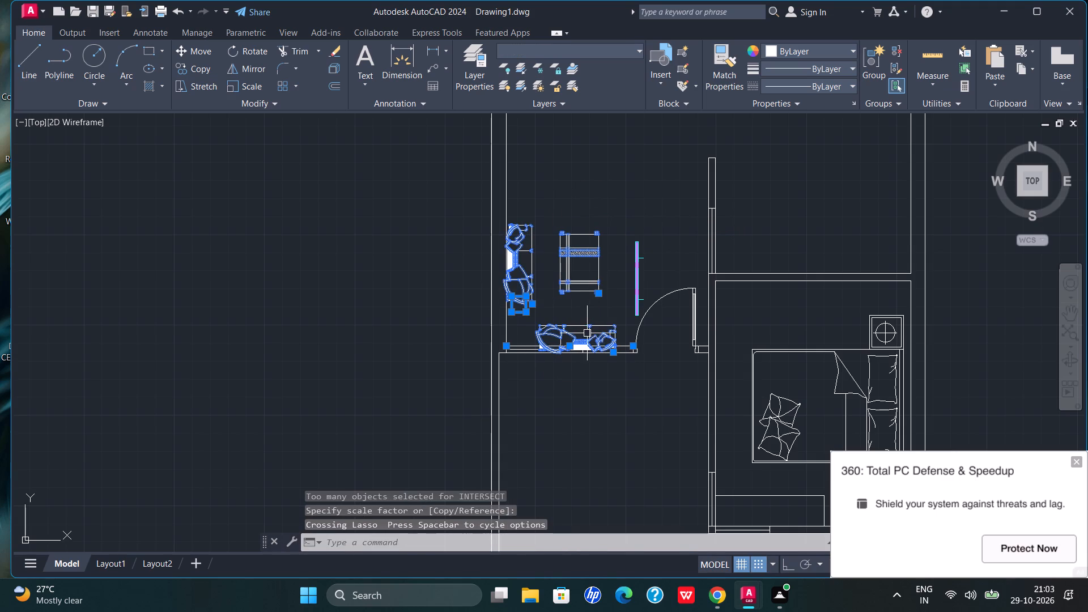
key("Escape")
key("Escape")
Move the sofa set with its side table, centre table and TV unit slightly straight up, clear of the hall's lower wall.
left_click_drag(641, 237, 568, 329)
left_click(193, 54)
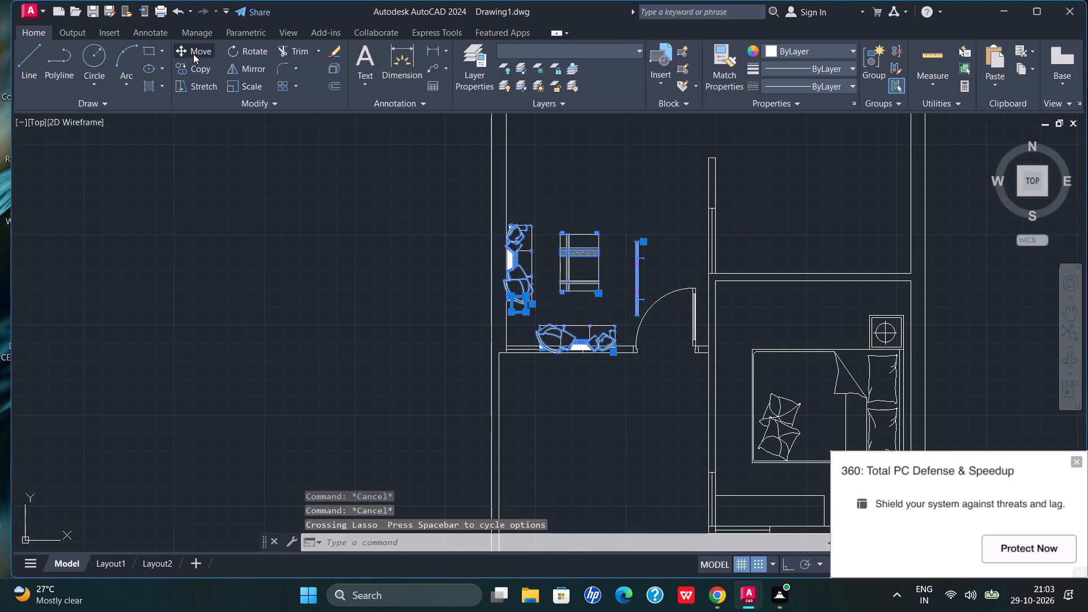
left_click(527, 244)
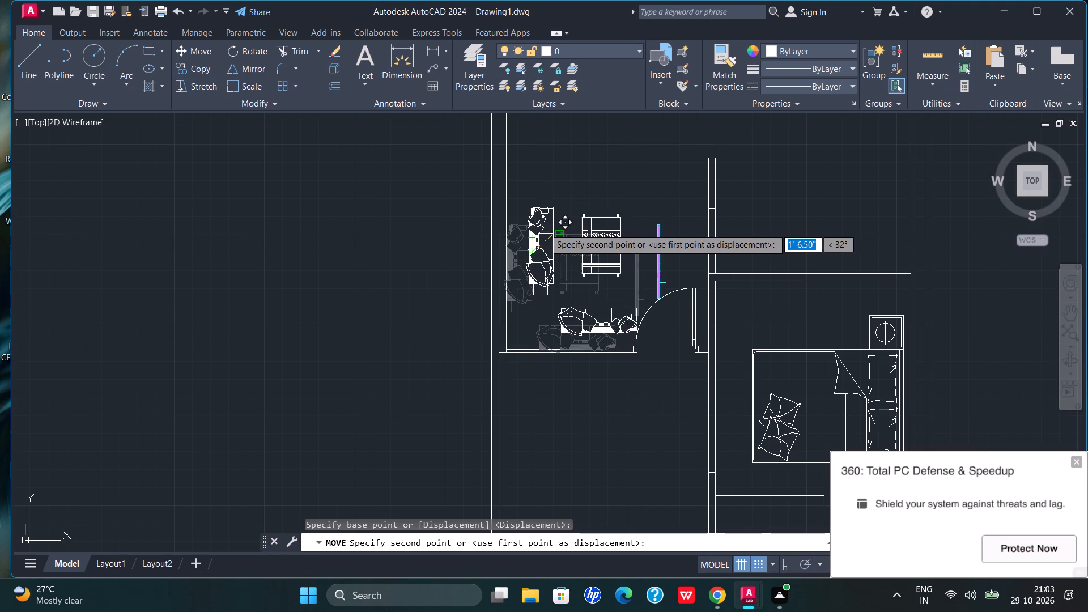
left_click(541, 227)
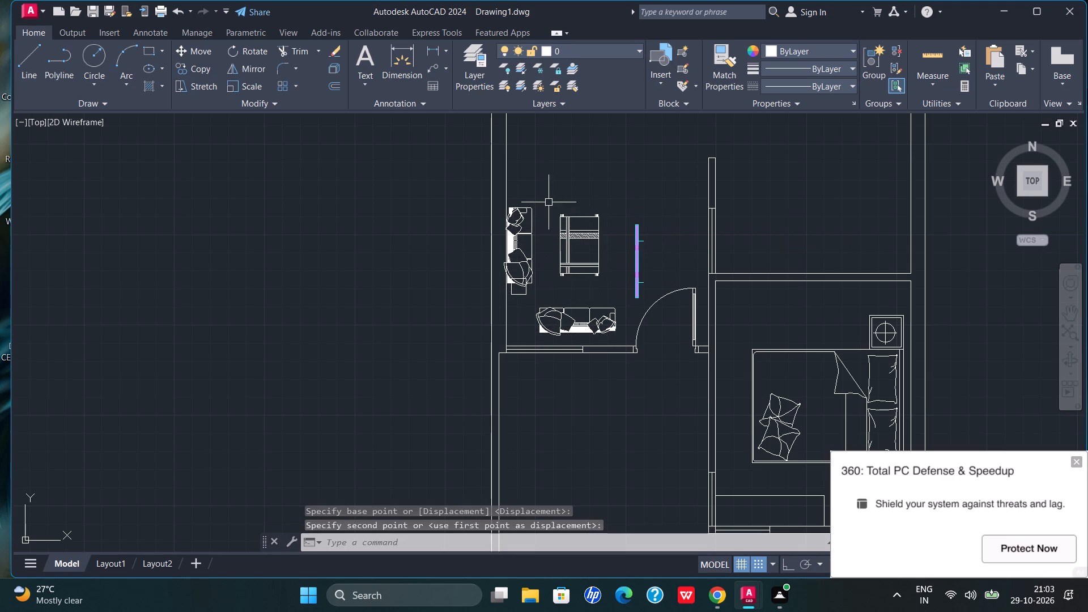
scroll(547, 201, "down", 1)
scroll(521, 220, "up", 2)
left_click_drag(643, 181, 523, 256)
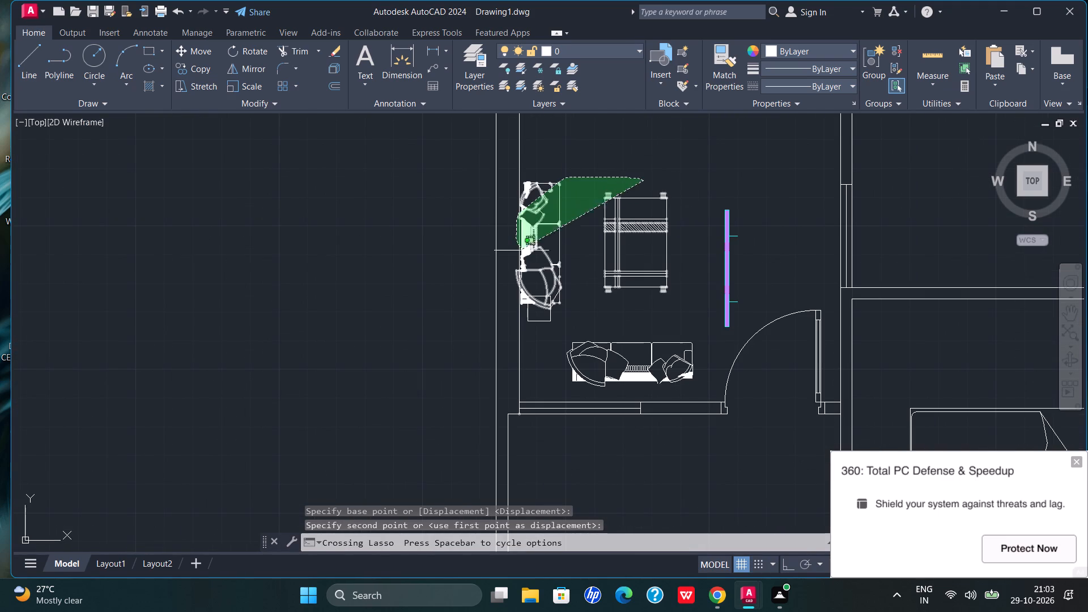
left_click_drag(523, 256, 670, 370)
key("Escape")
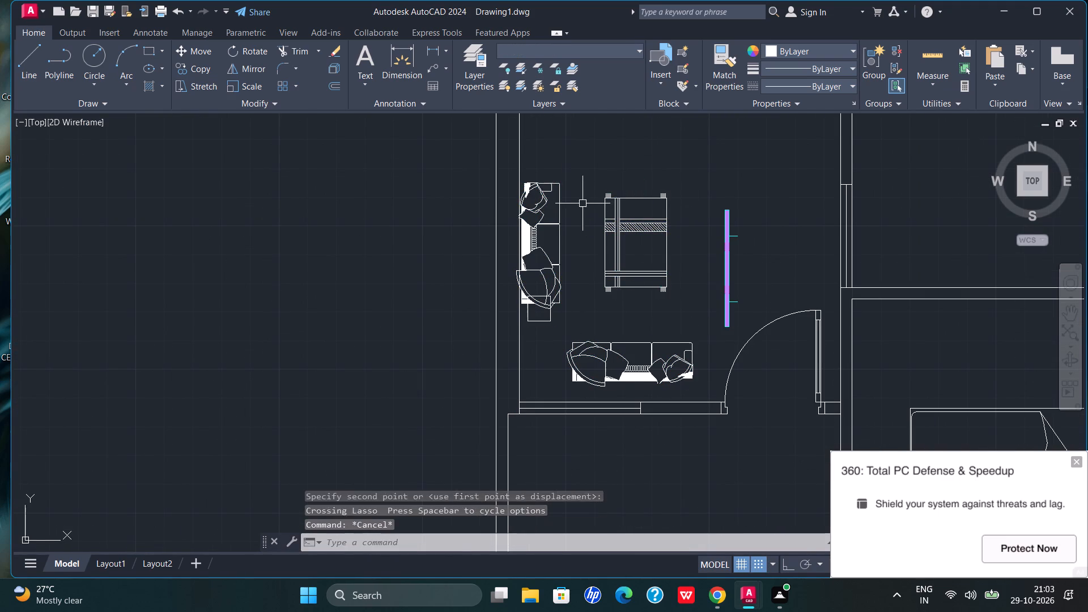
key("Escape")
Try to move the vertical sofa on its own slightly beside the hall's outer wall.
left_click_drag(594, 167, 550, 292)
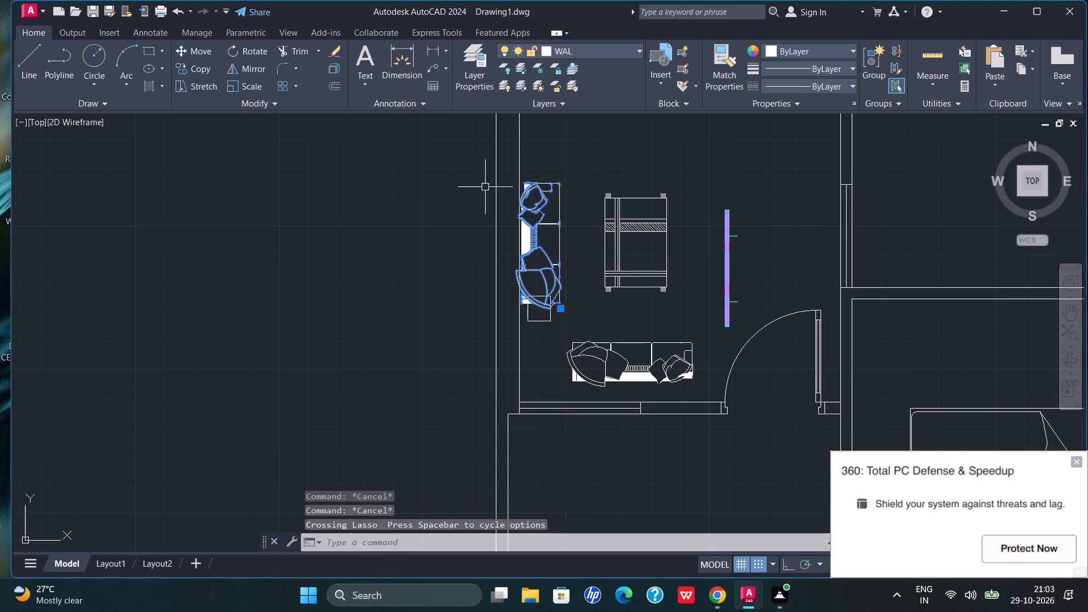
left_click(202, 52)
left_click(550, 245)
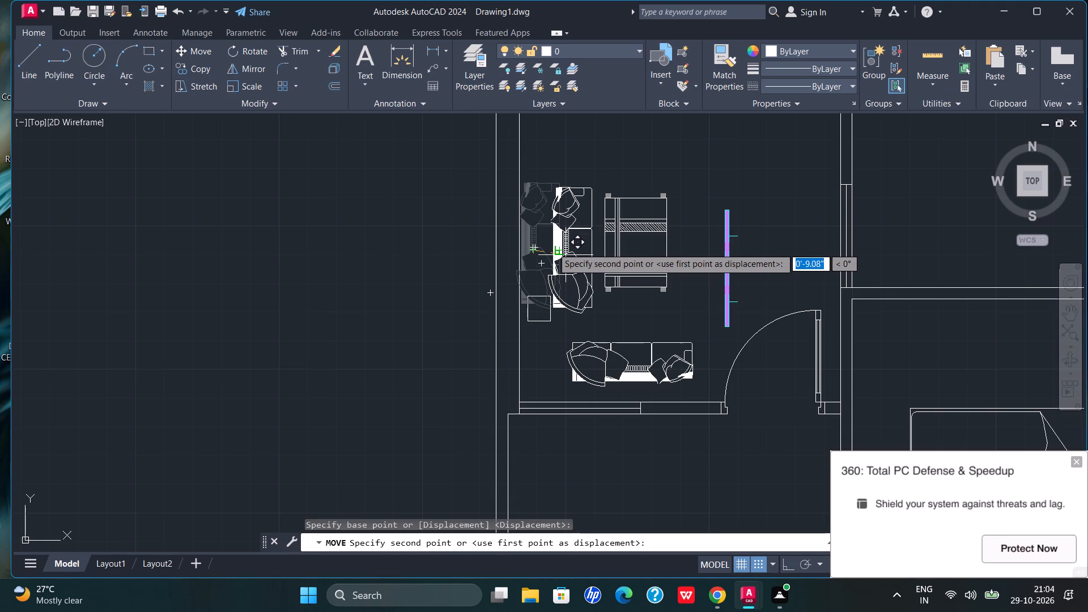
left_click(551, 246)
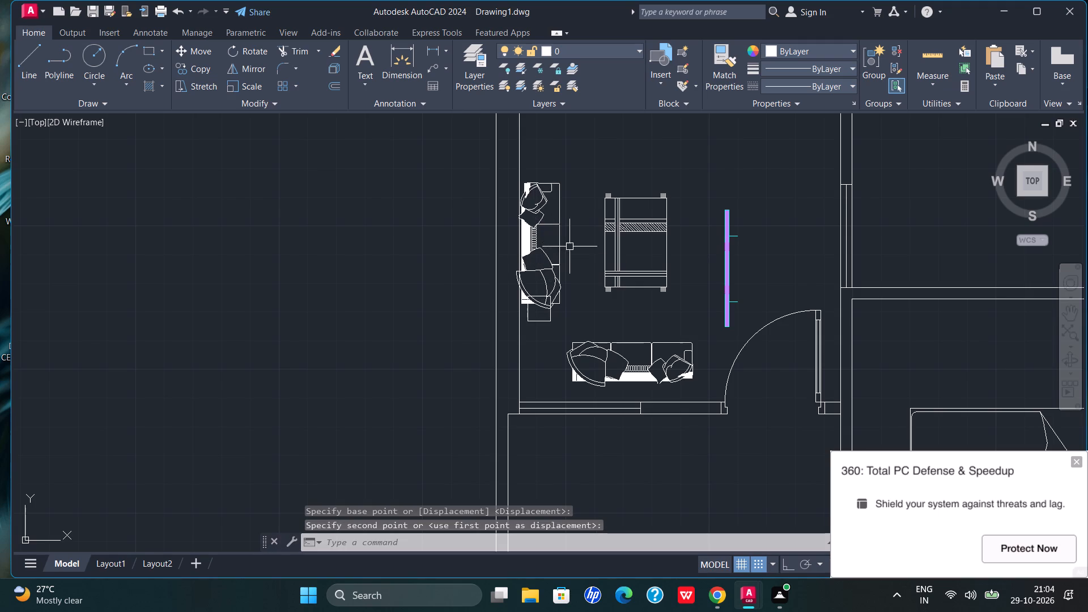
Move the vertical sofa together with its side table slightly down and away from the hall's outer wall.
left_click_drag(590, 177, 546, 298)
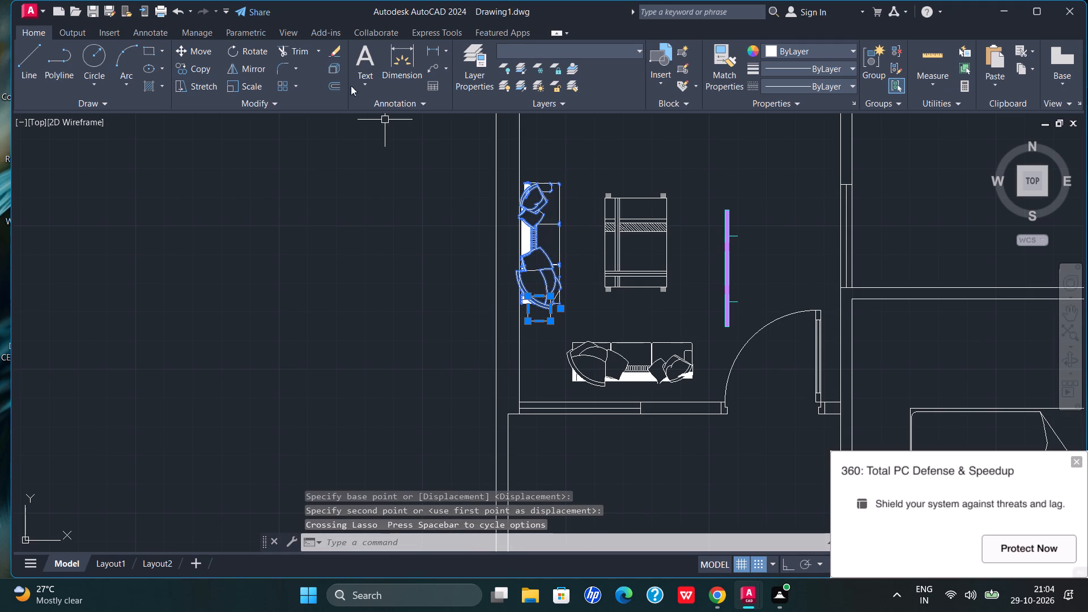
left_click(203, 51)
scroll(496, 173, "down", 1)
left_click_drag(529, 219, 537, 227)
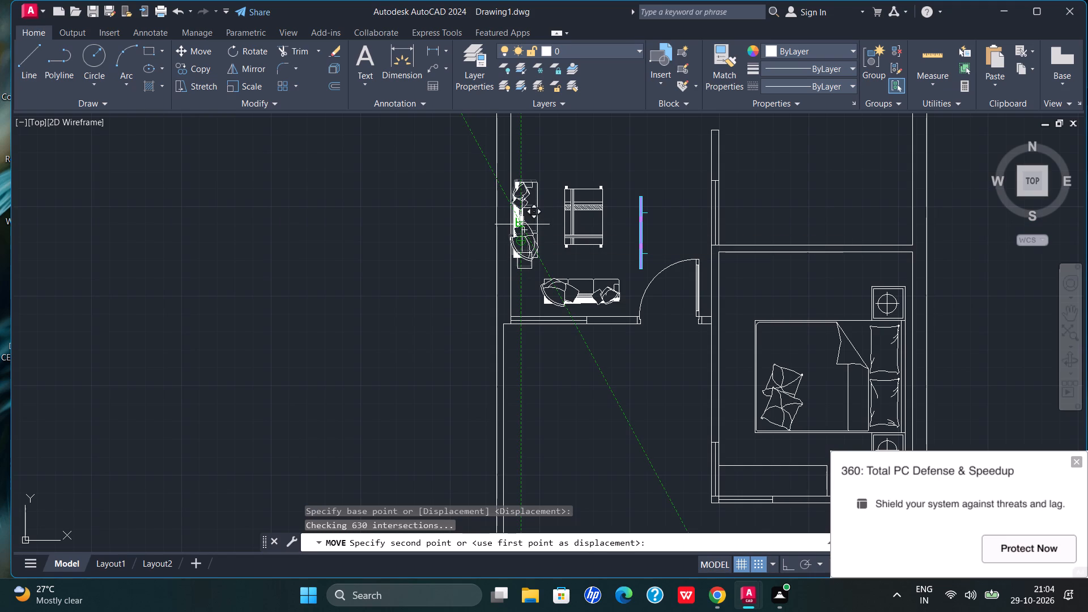
scroll(530, 228, "down", 1)
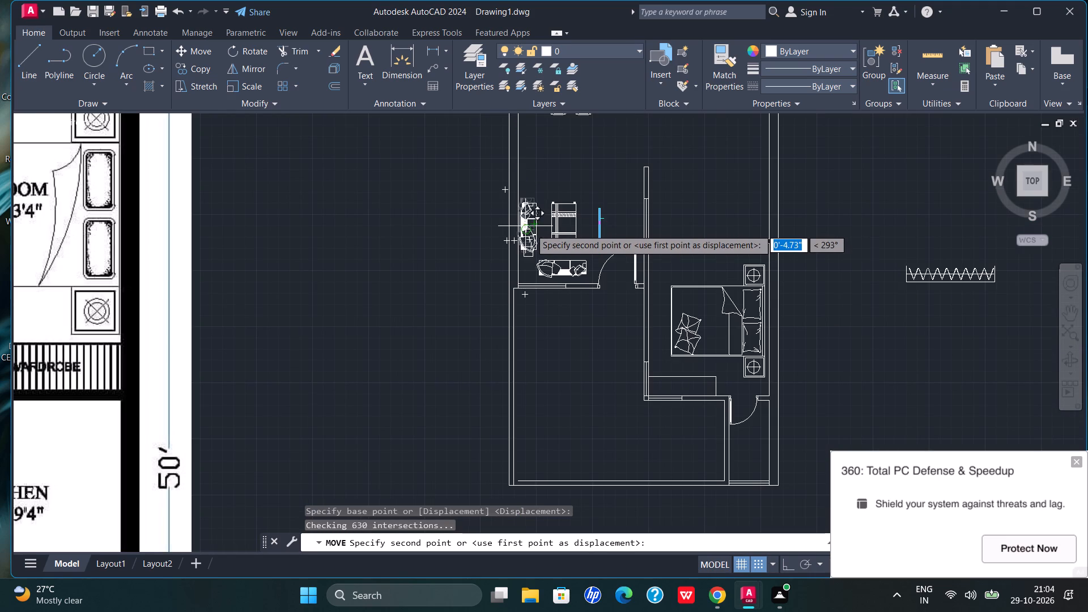
left_click(530, 229)
Move the TV unit diagonally up and across the hall, close beside the wall between the hall and the kitchen.
scroll(531, 231, "up", 1)
scroll(563, 187, "down", 1)
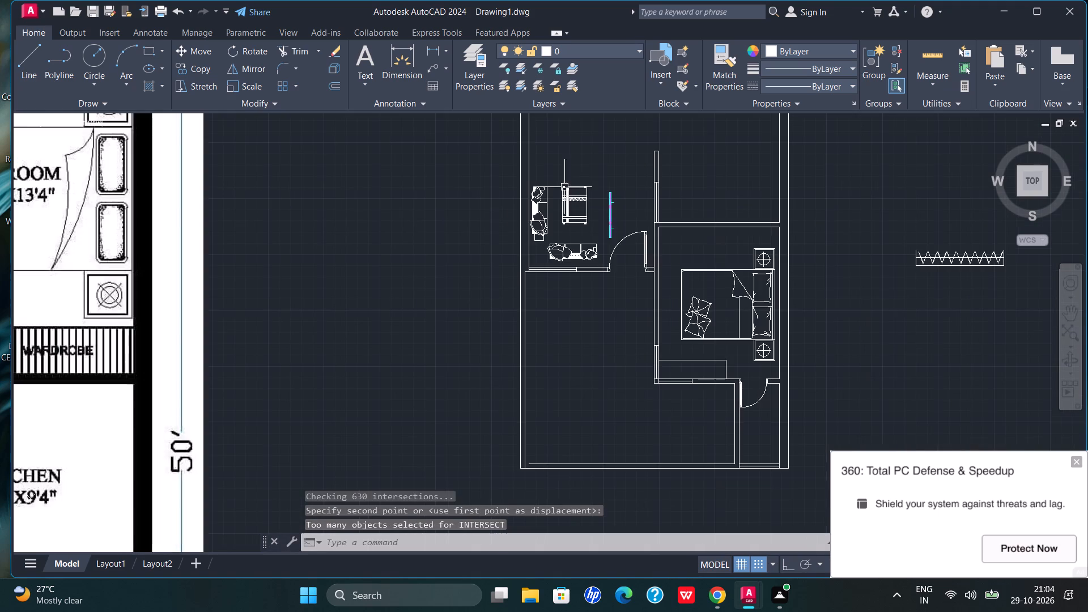
scroll(639, 215, "down", 3)
scroll(633, 210, "up", 1)
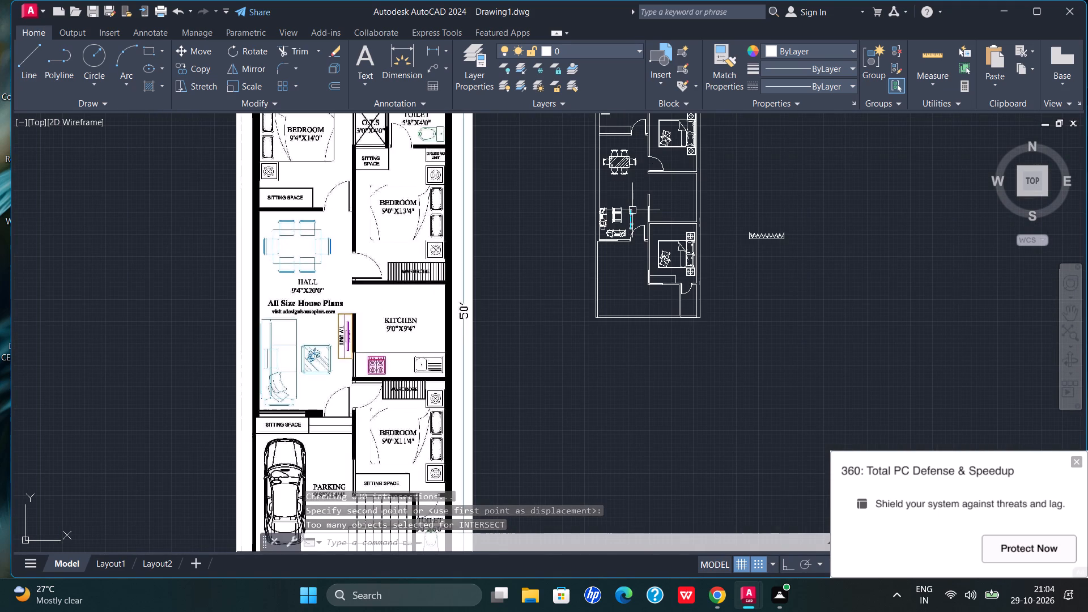
scroll(629, 218, "up", 2)
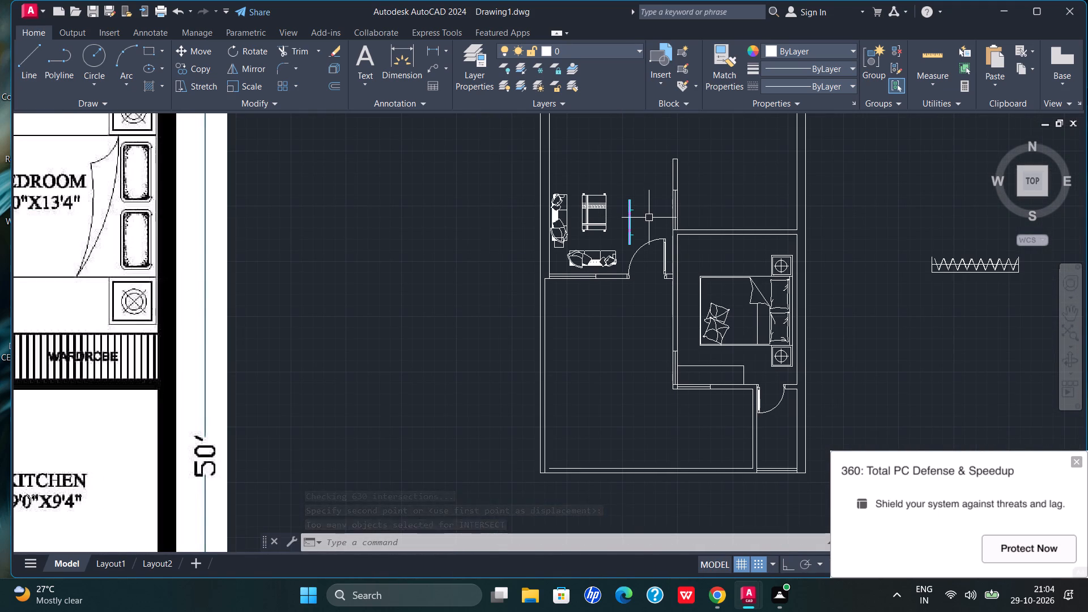
scroll(649, 218, "down", 1)
scroll(649, 218, "up", 2)
left_click_drag(643, 209, 634, 195)
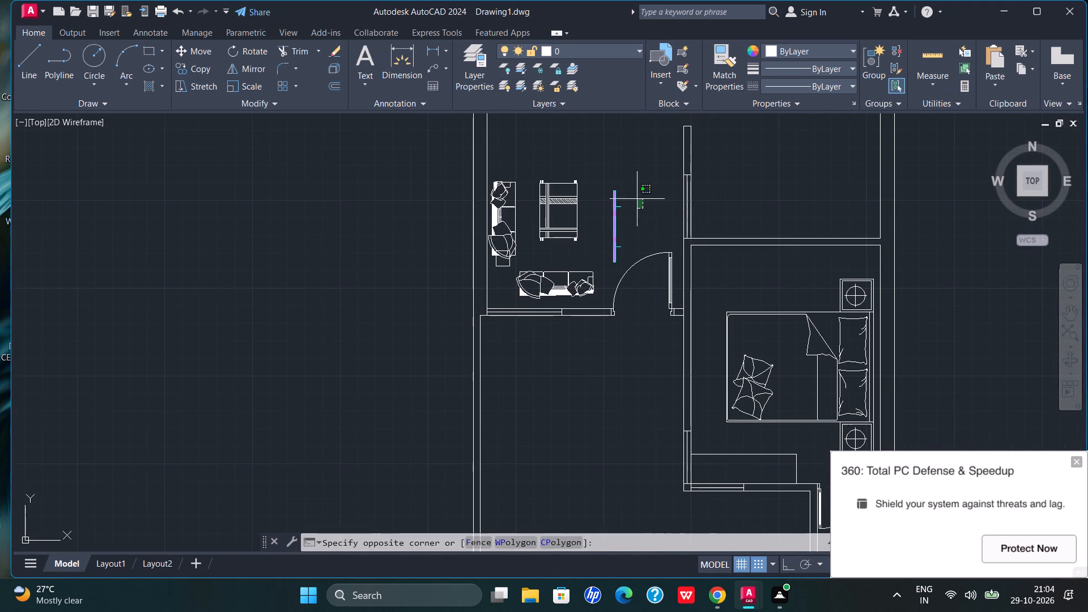
left_click_drag(634, 195, 616, 250)
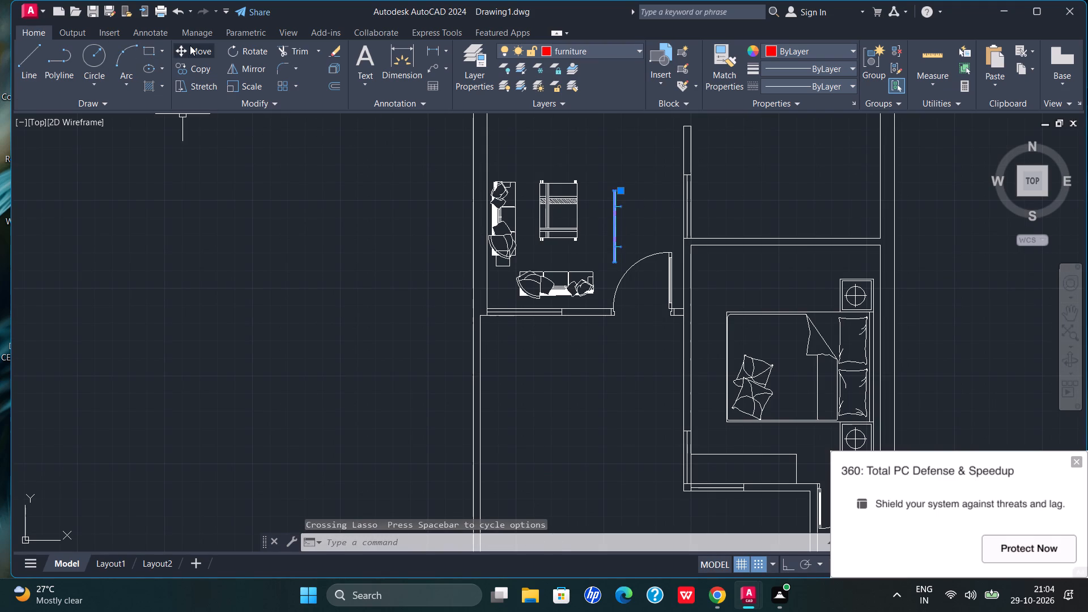
left_click(190, 45)
left_click(615, 213)
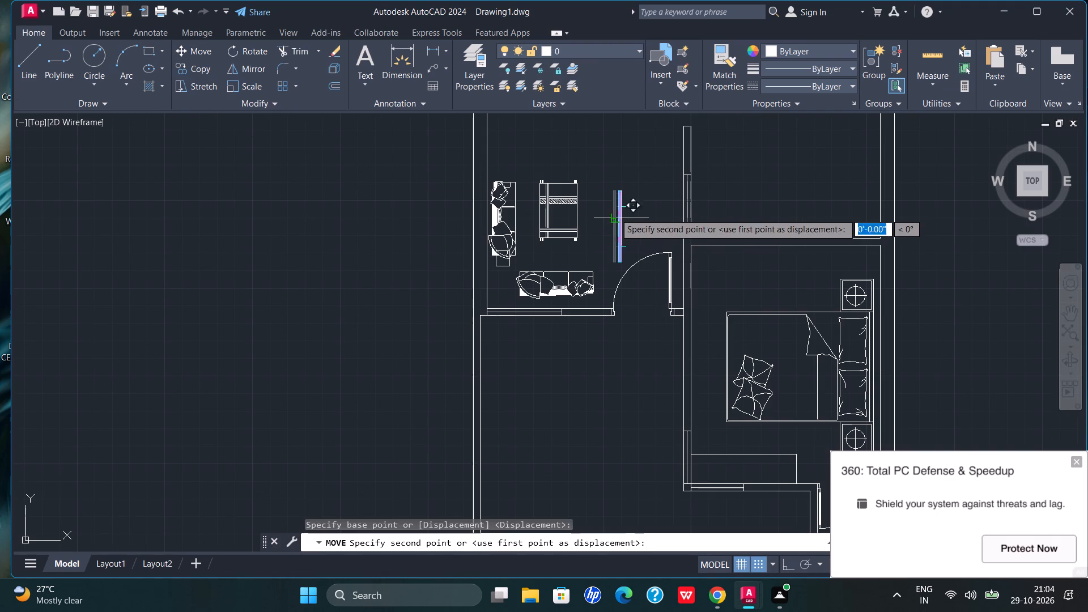
left_click(668, 172)
Move the centre table slightly diagonally up, away from the vertical sofa and toward the TV unit.
scroll(596, 223, "down", 2)
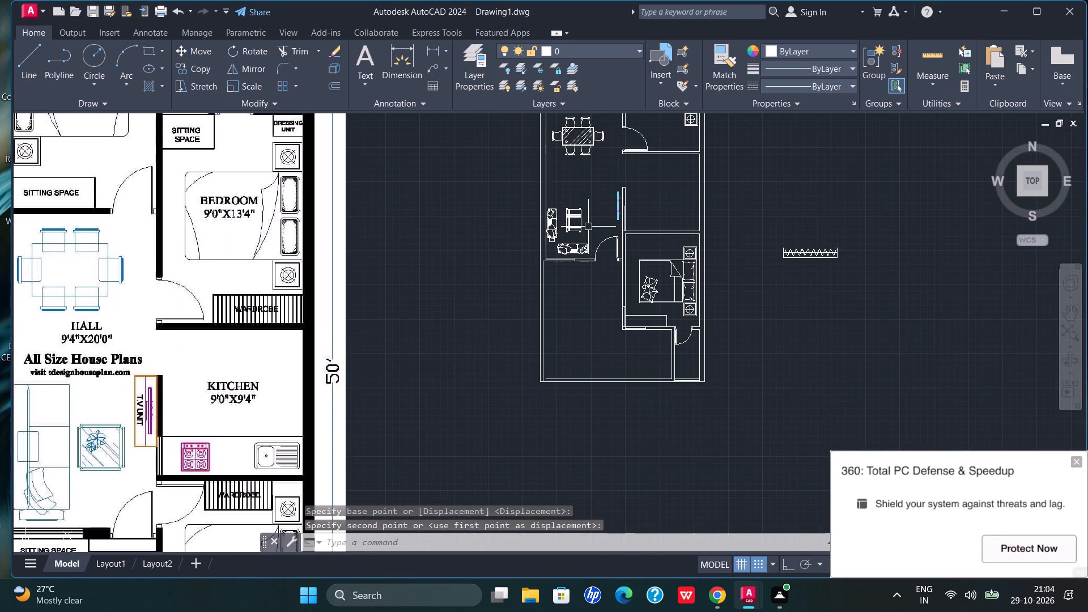
scroll(619, 239, "down", 1)
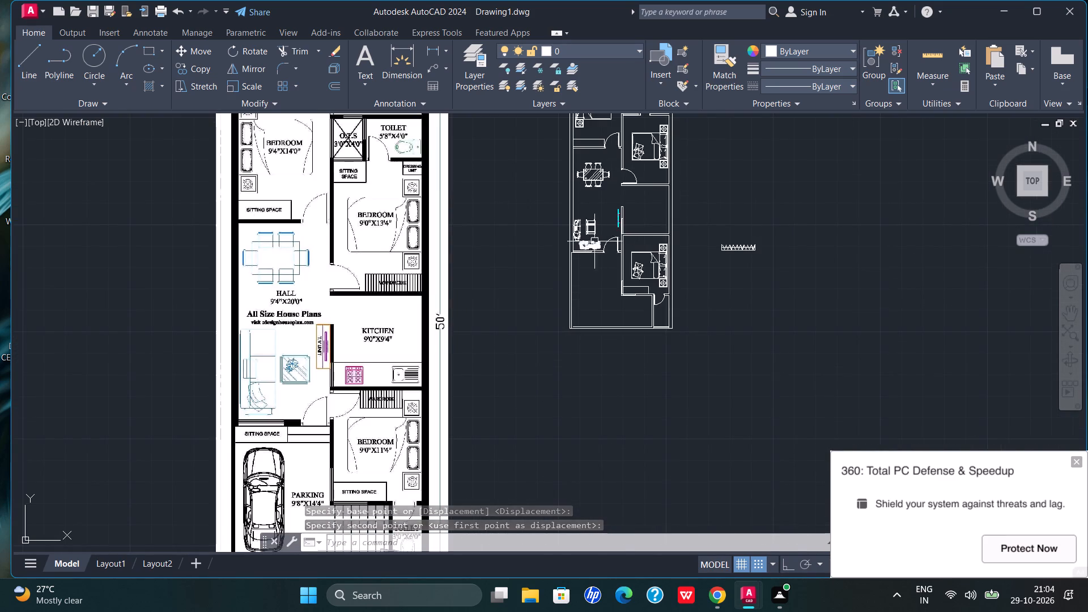
scroll(594, 241, "up", 3)
scroll(604, 239, "down", 2)
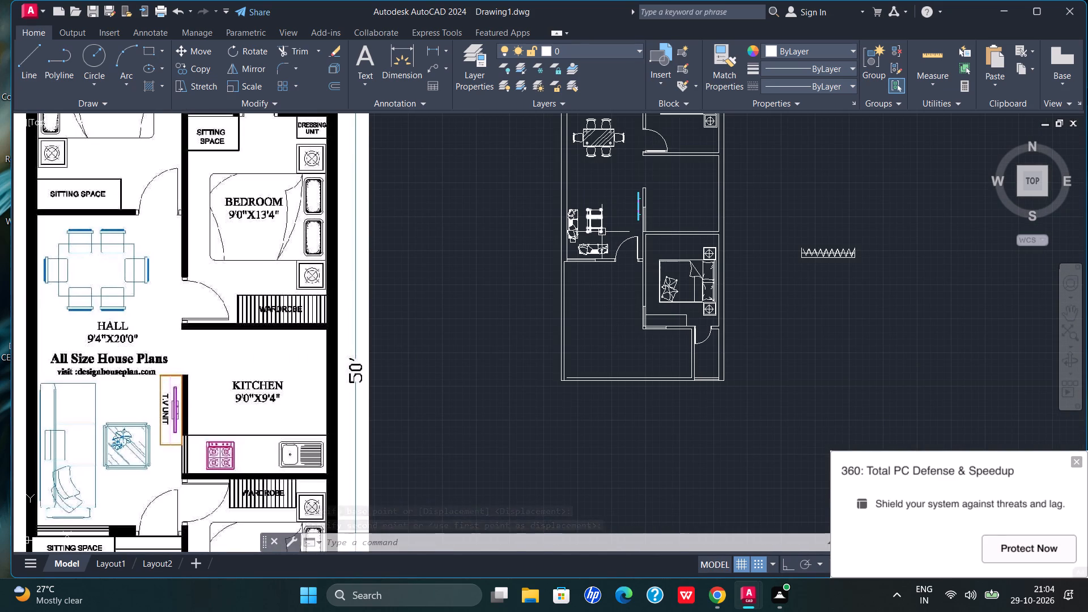
scroll(602, 218, "up", 2)
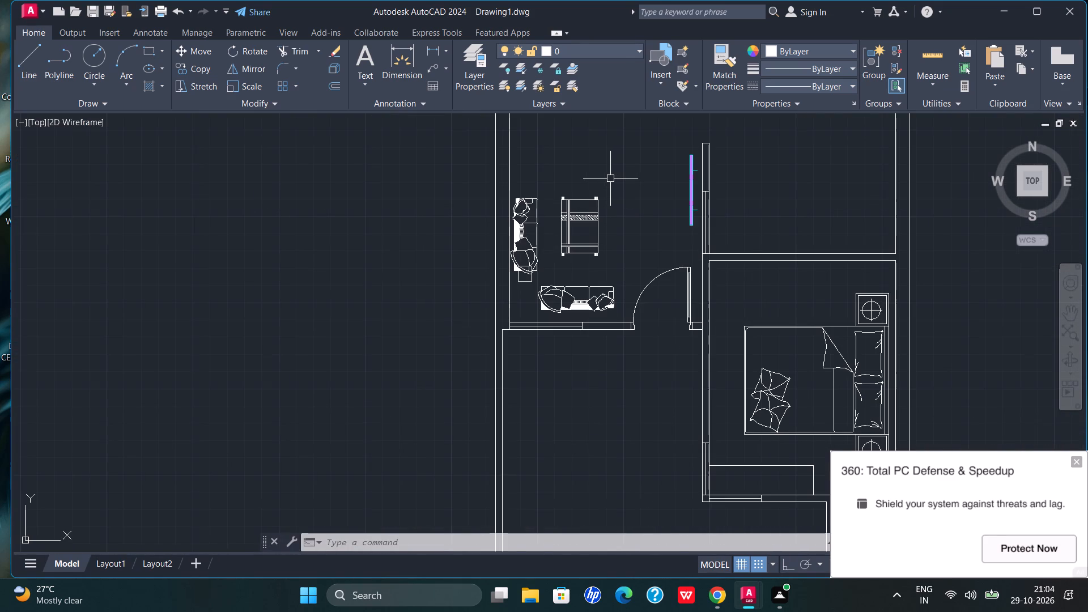
left_click_drag(600, 187, 595, 270)
left_click(604, 270)
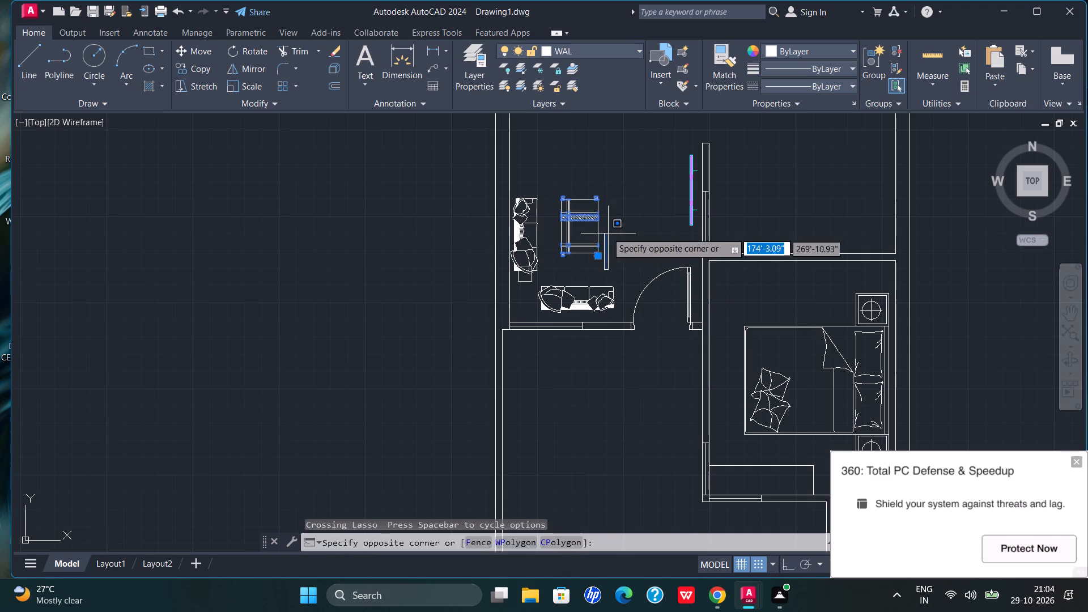
left_click(562, 216)
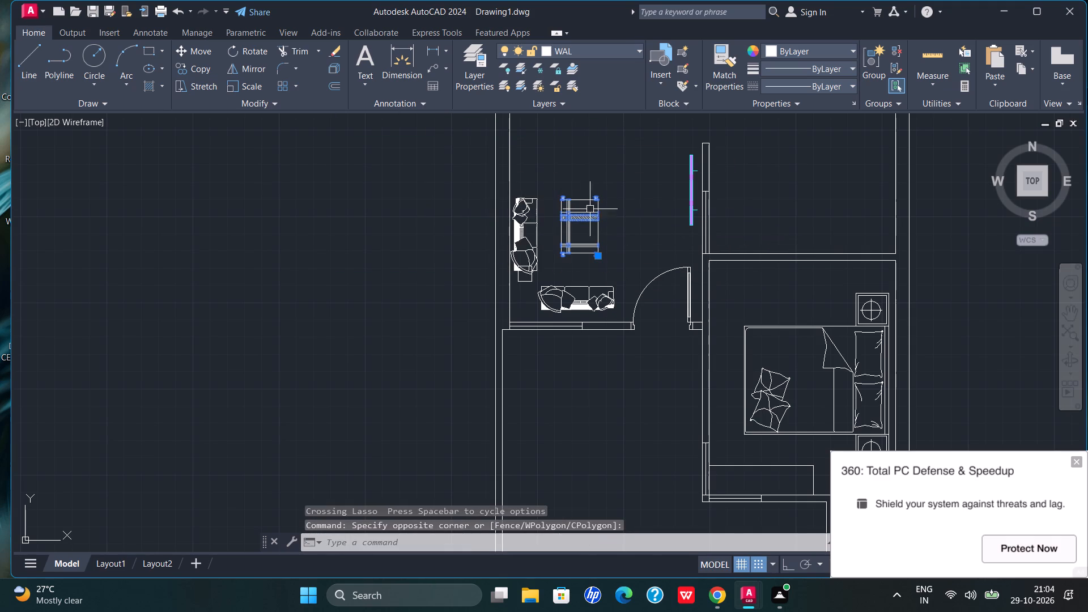
left_click(206, 49)
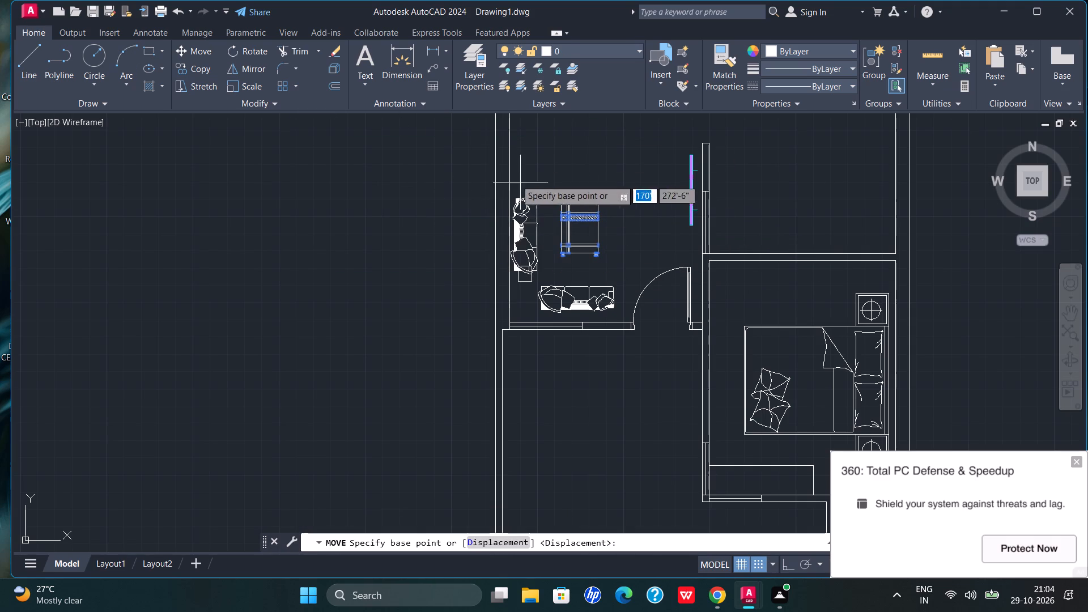
left_click(556, 210)
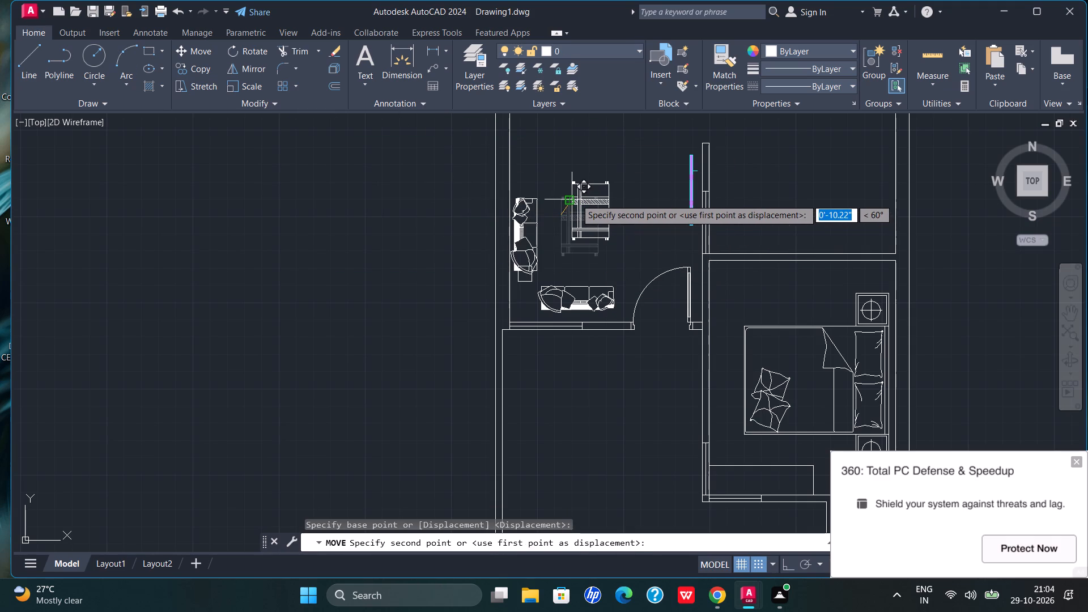
left_click(578, 198)
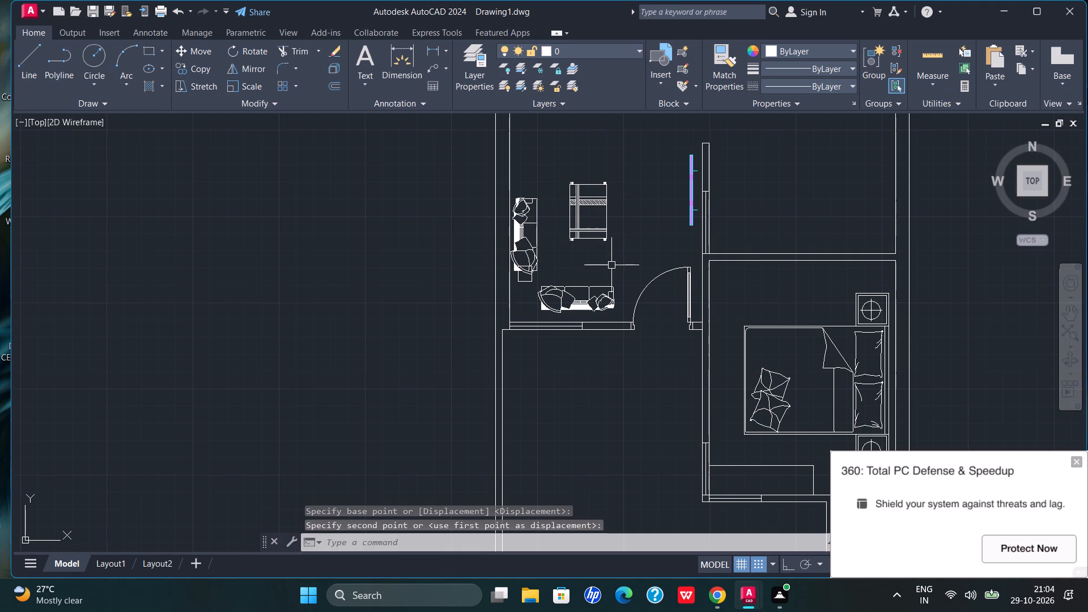
Move the horizontal sofa slightly up and toward the hall door, farther from the hall's lower wall.
left_click_drag(615, 282, 529, 295)
left_click_drag(529, 295, 577, 305)
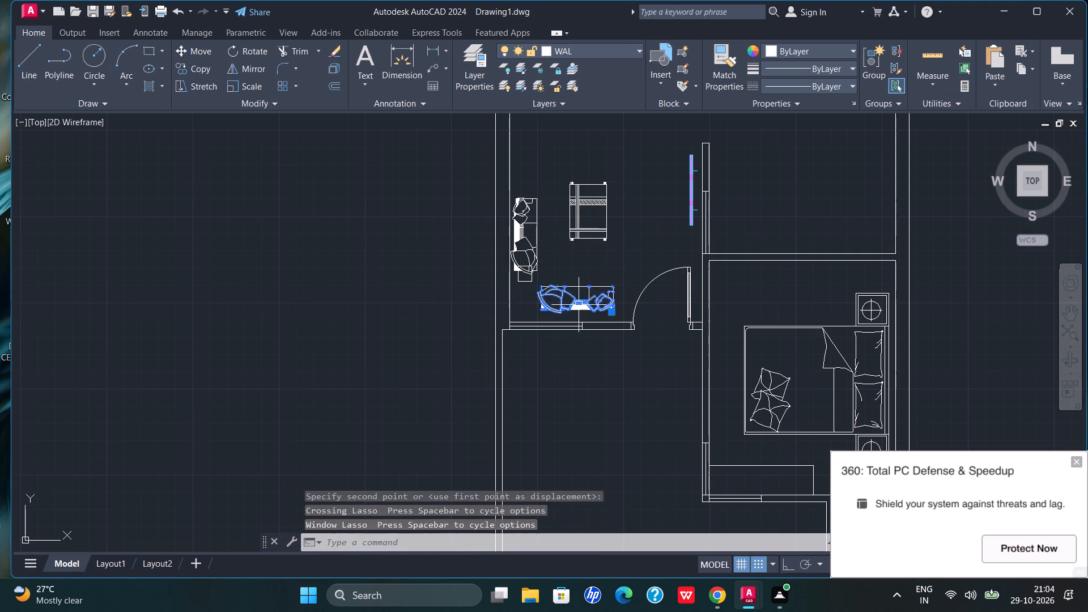
left_click(185, 55)
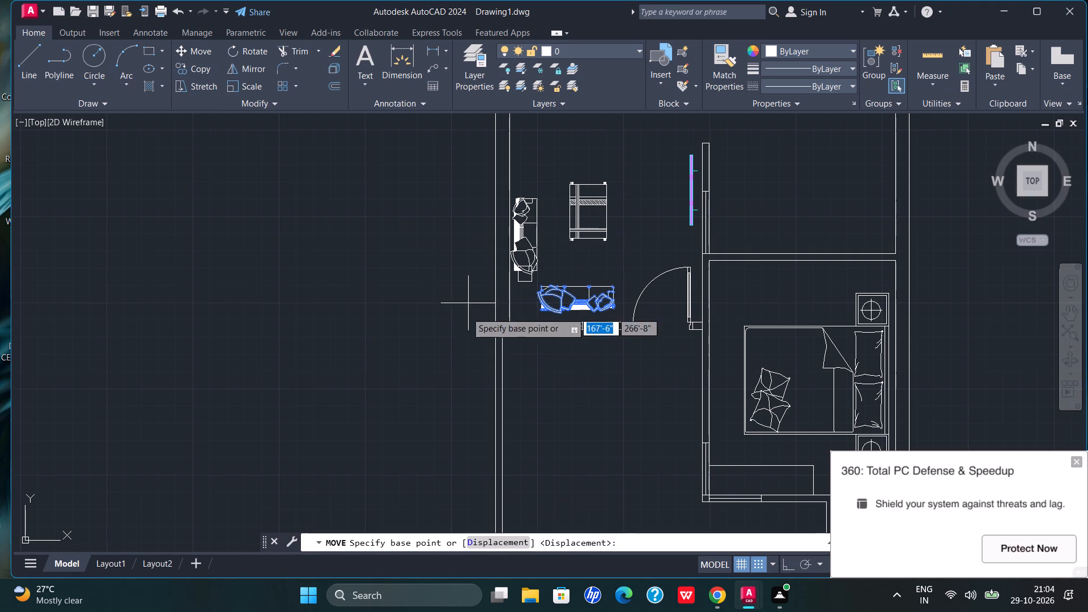
left_click(575, 300)
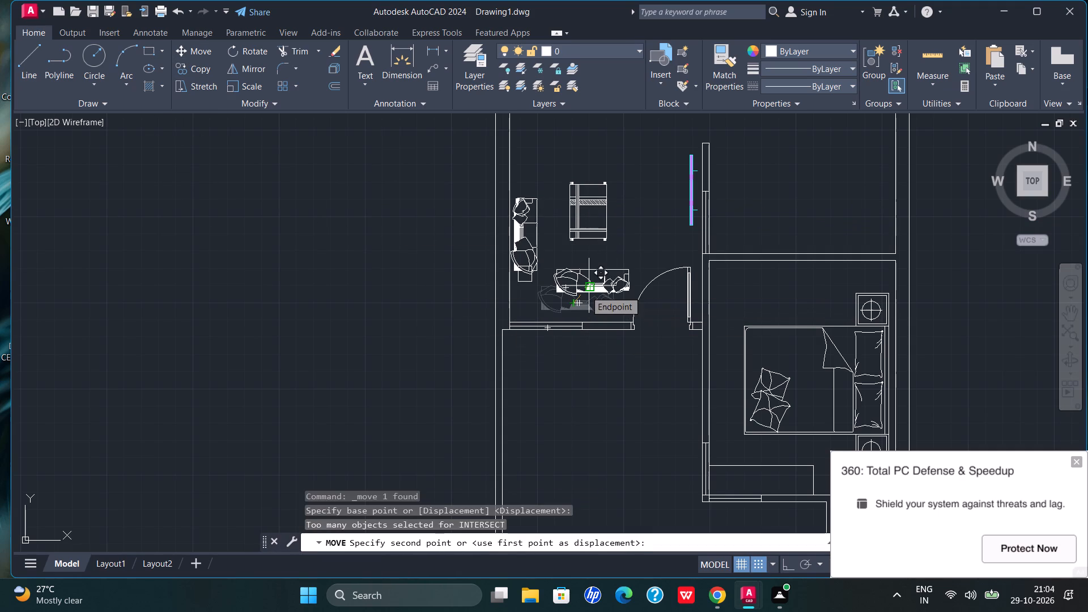
left_click(585, 291)
Move the vertical sofa, without its side table, slightly up and away from the hall's outer wall toward the centre table.
left_click_drag(543, 185, 529, 260)
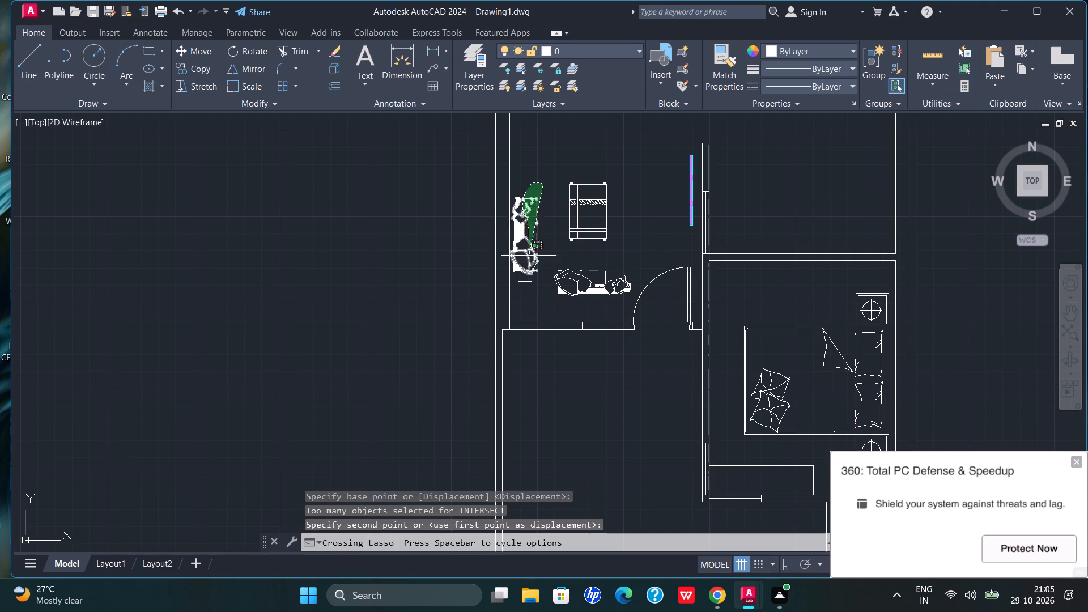
left_click_drag(529, 260, 532, 263)
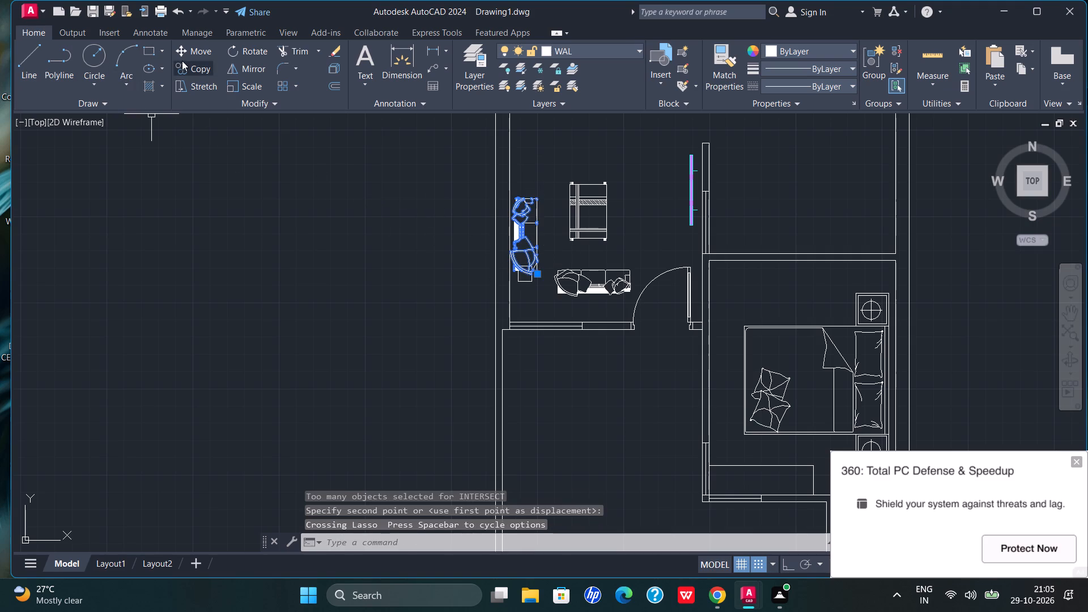
left_click(191, 58)
left_click(533, 232)
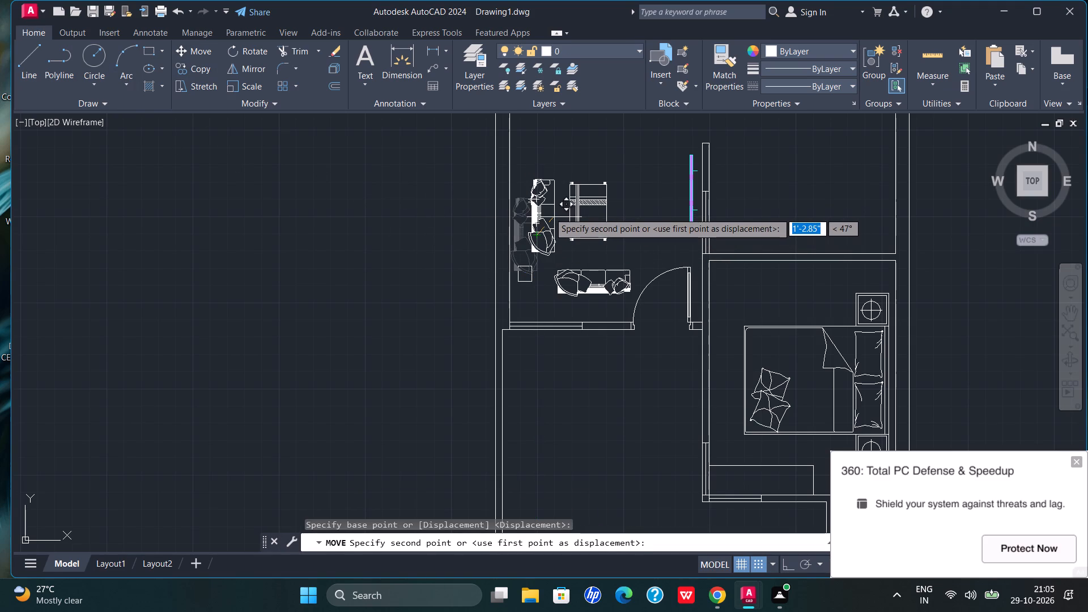
left_click(549, 212)
Take the small square side table out of the hall and delete it from the drawing.
scroll(688, 211, "down", 1)
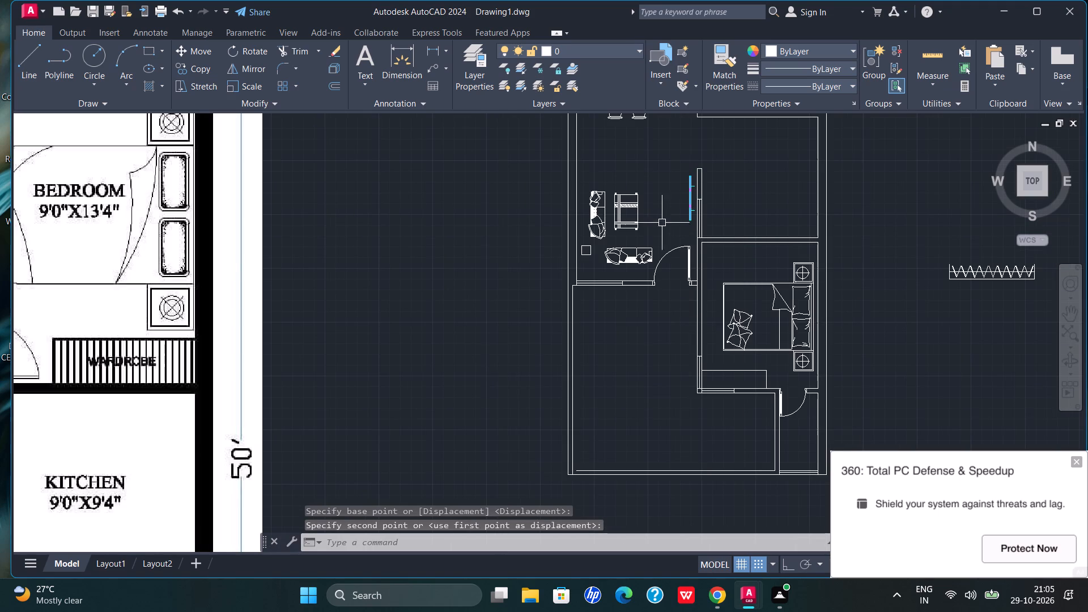
scroll(563, 238, "up", 2)
scroll(596, 241, "down", 3)
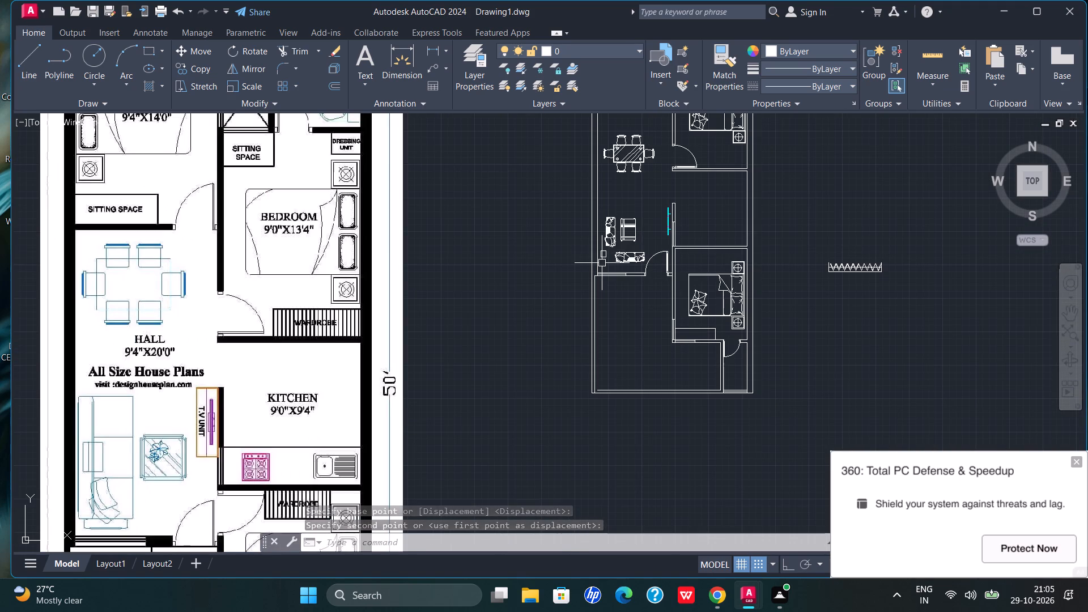
scroll(608, 261, "up", 3)
left_click_drag(583, 210, 582, 210)
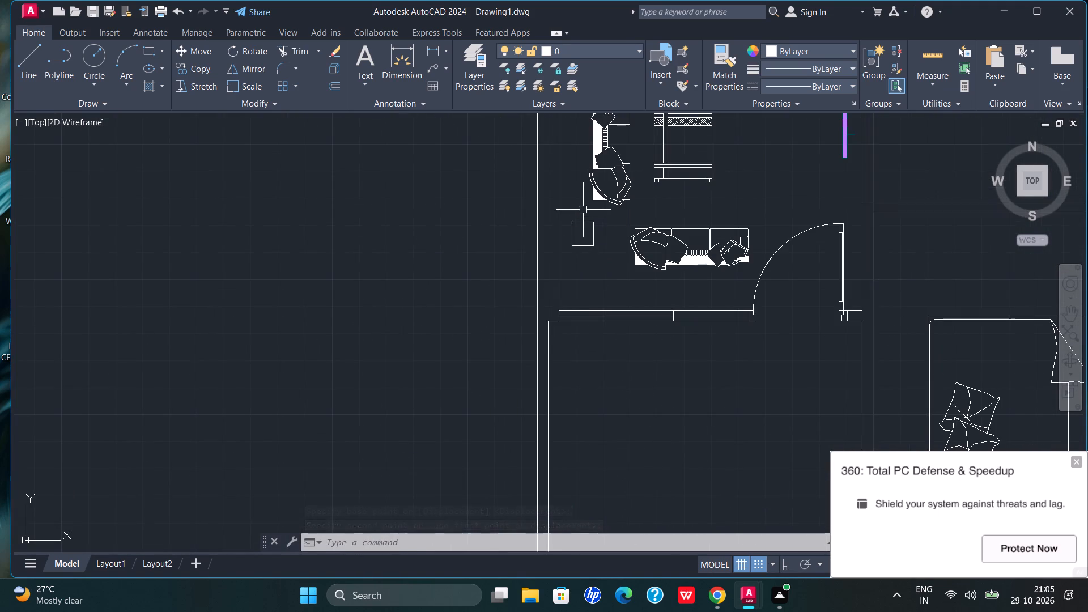
left_click_drag(582, 210, 588, 282)
left_click(194, 48)
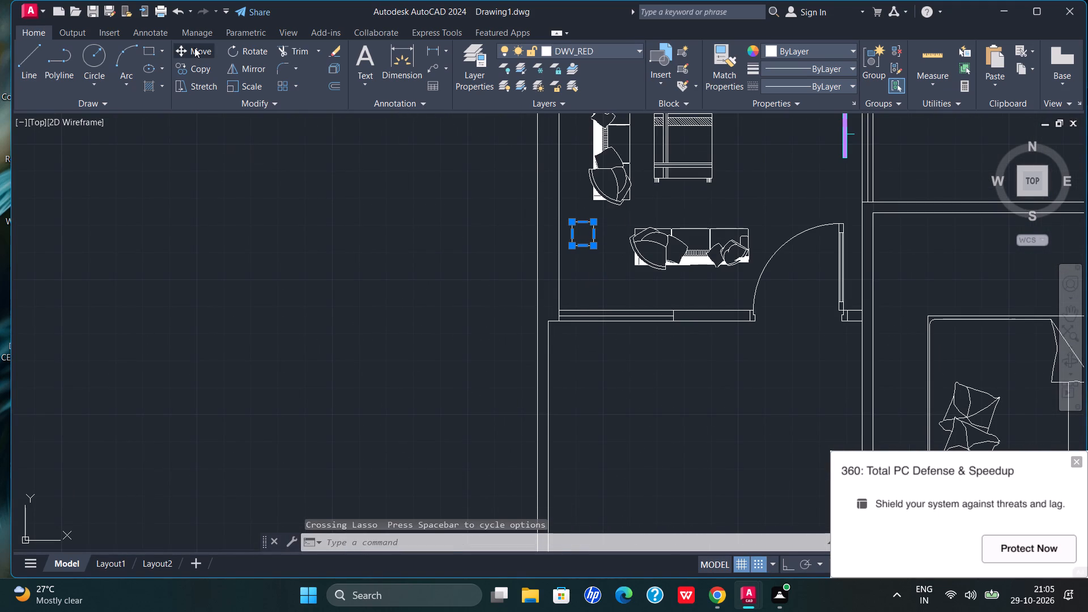
left_click(577, 241)
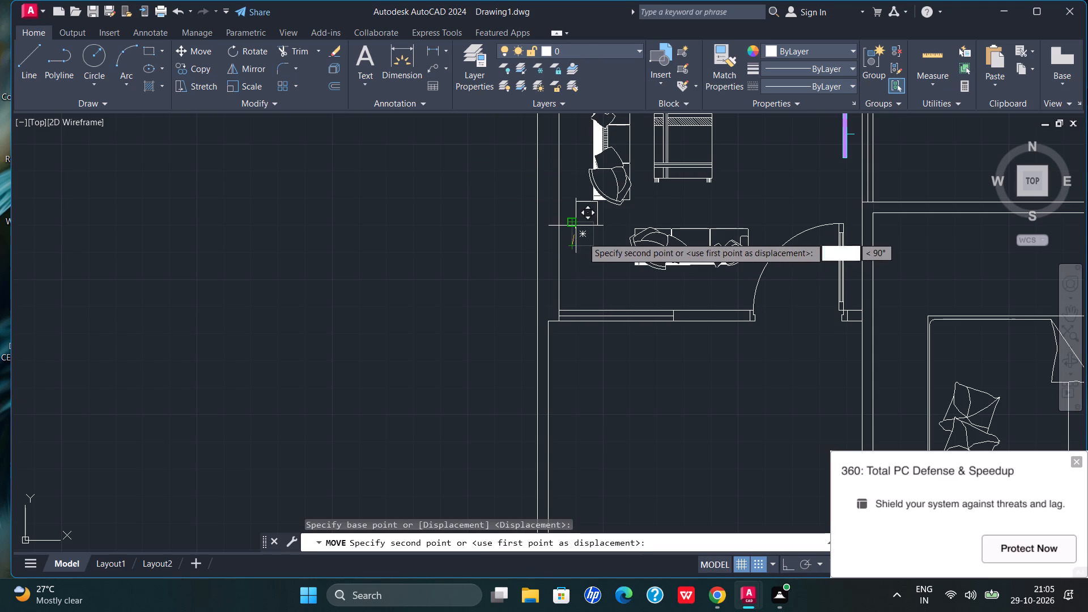
left_click(369, 274)
left_click_drag(430, 259, 370, 344)
key("Delete")
Try to scale up the vertical sofa on its own about its upper corner nearest the hall's outer wall.
scroll(379, 350, "down", 1)
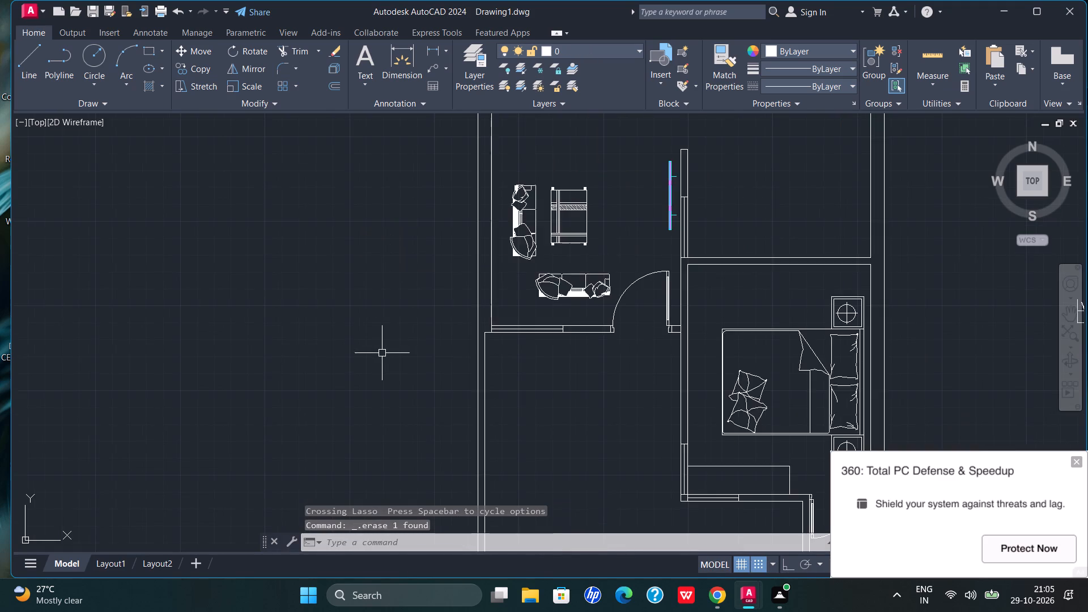
scroll(382, 353, "down", 2)
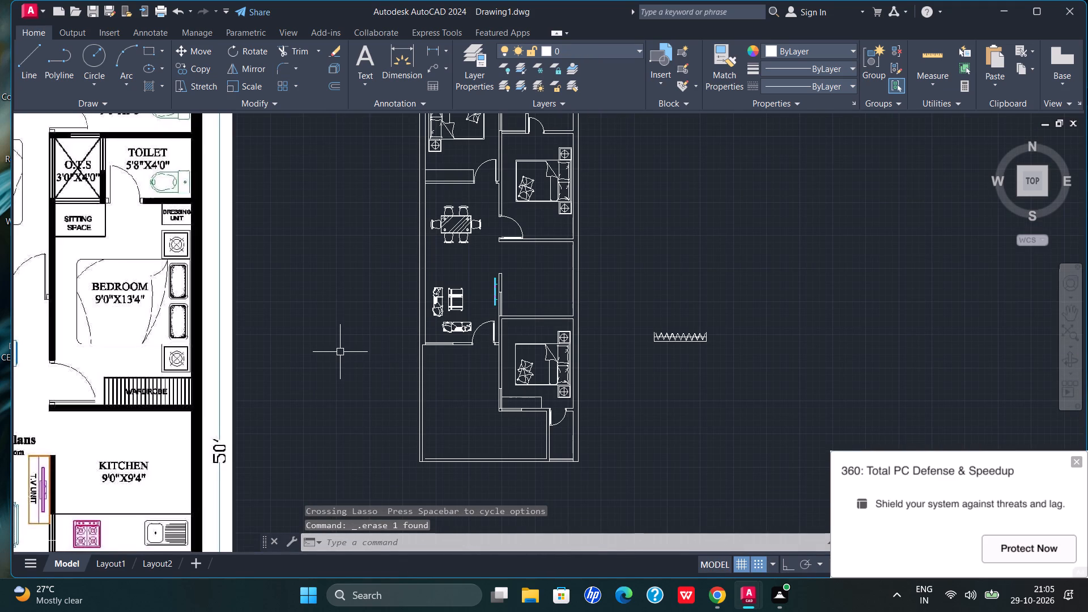
scroll(323, 299, "down", 2)
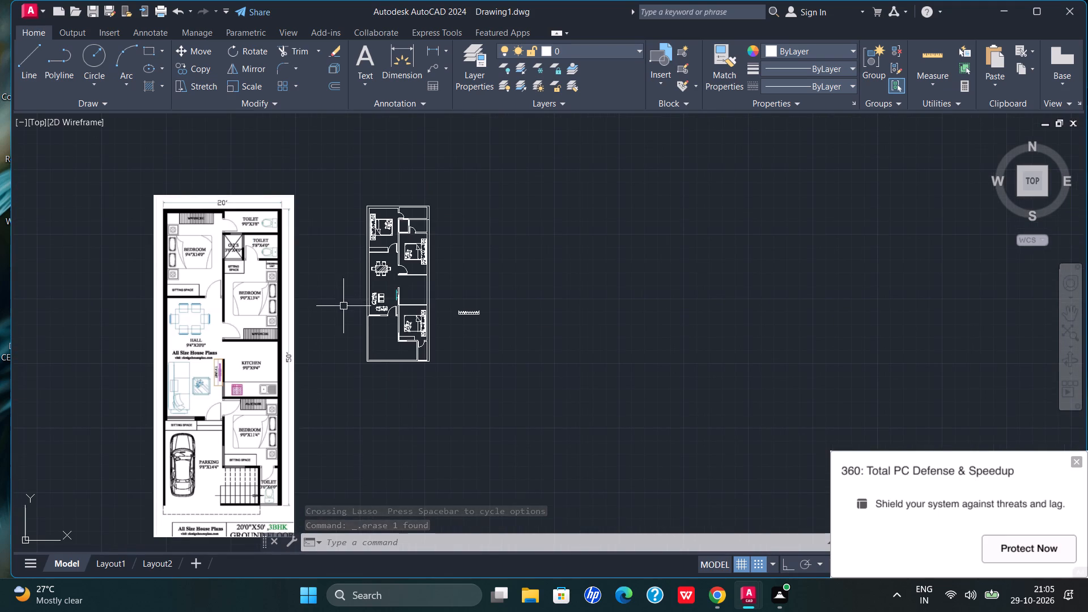
scroll(381, 333, "up", 3)
scroll(365, 172, "up", 1)
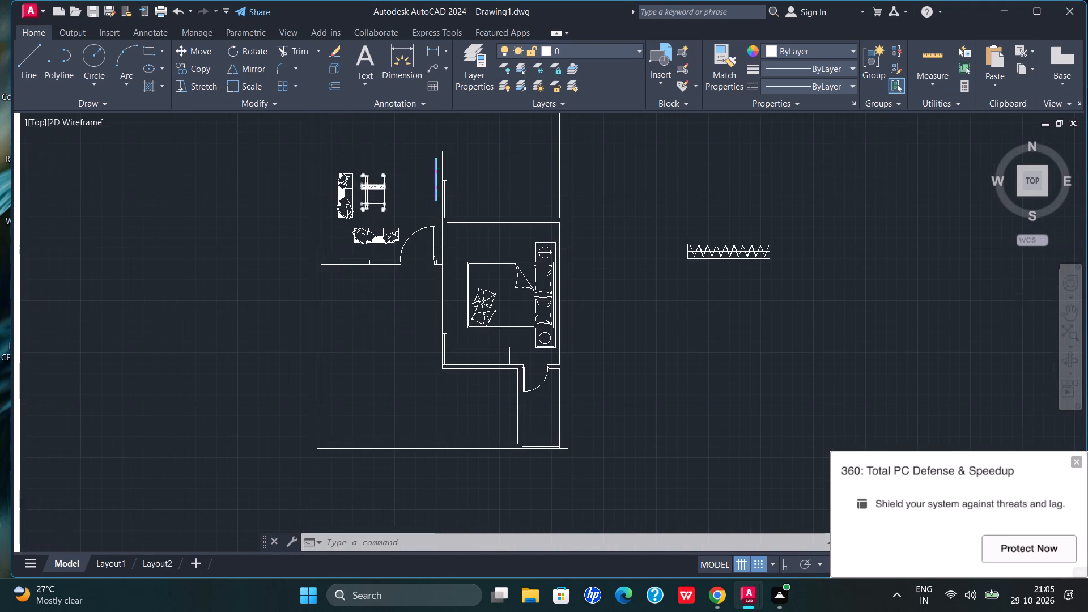
scroll(365, 172, "up", 1)
scroll(379, 199, "down", 4)
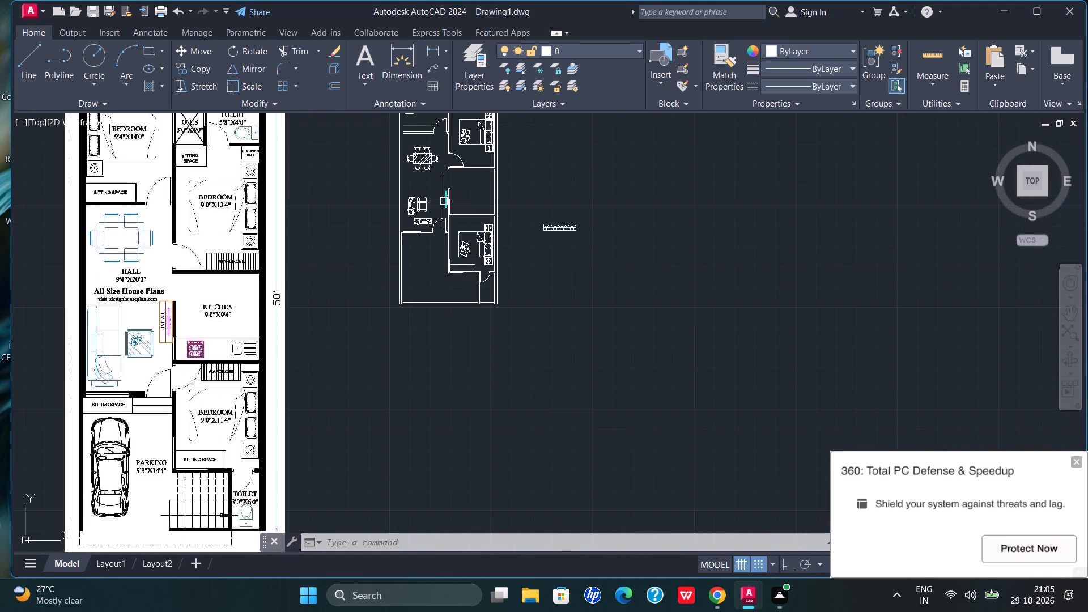
scroll(396, 198, "up", 4)
left_click_drag(500, 189, 497, 303)
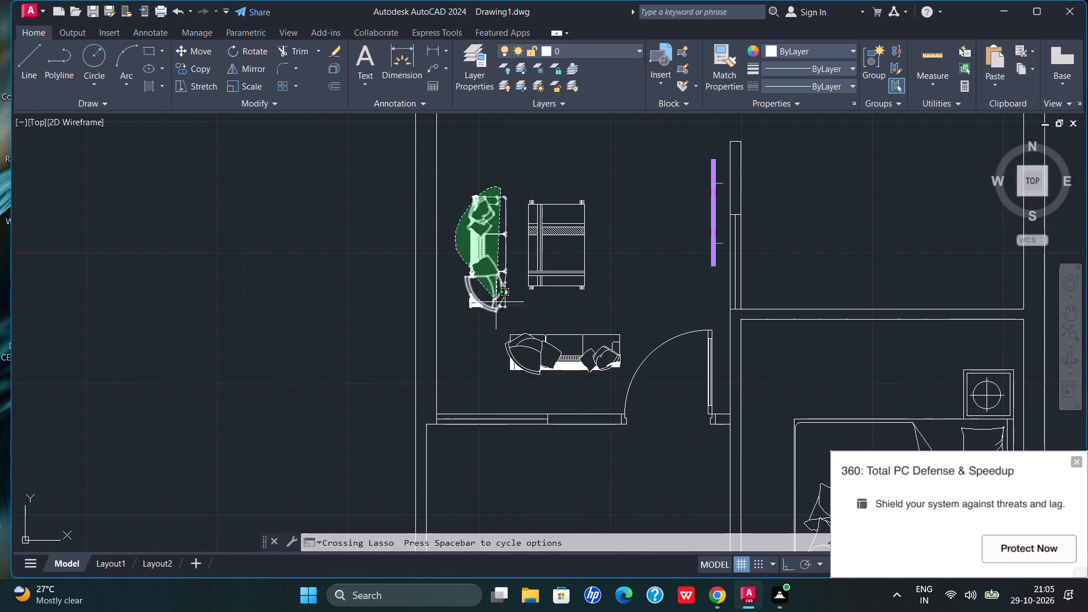
left_click_drag(497, 303, 502, 308)
left_click(241, 87)
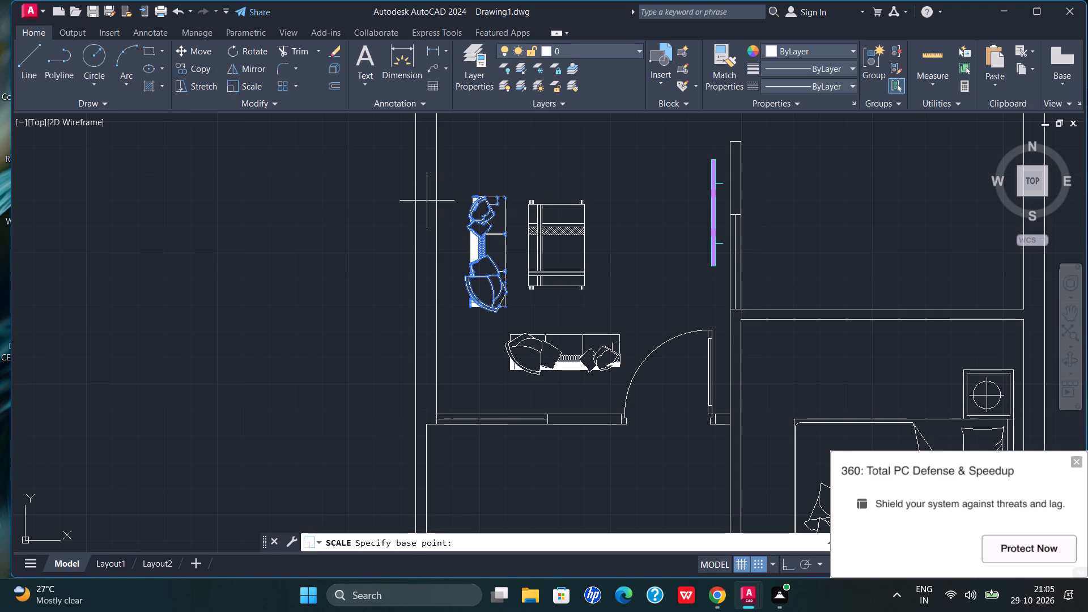
left_click(467, 195)
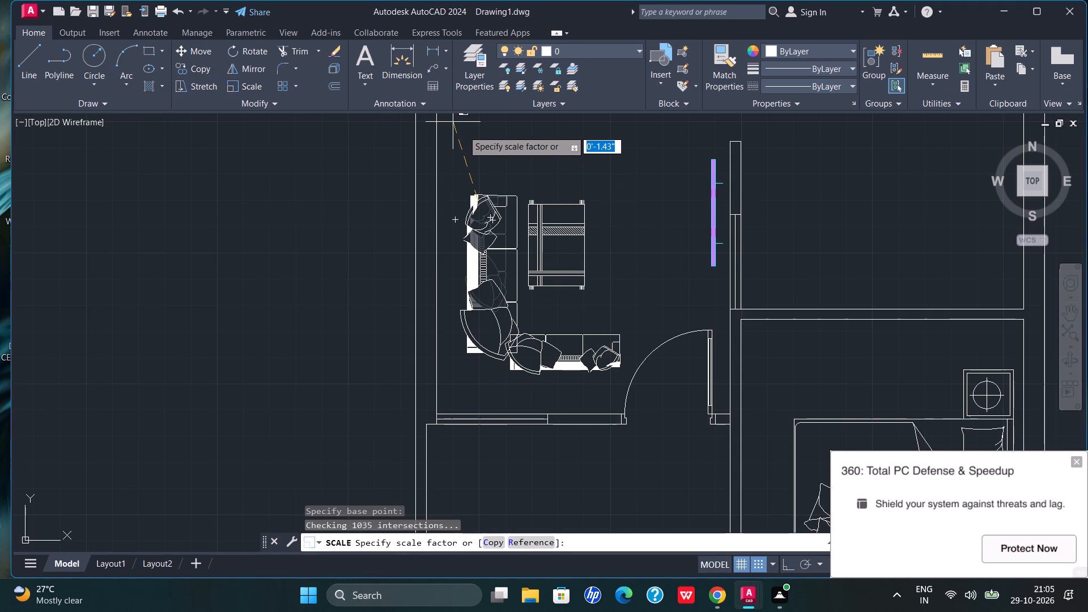
left_click(460, 138)
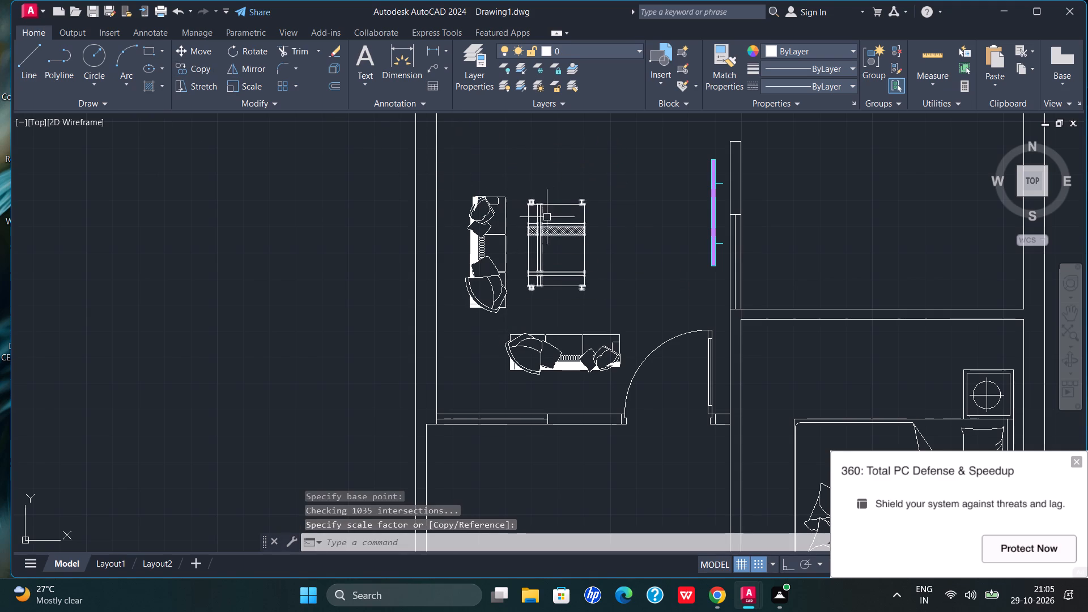
Move the vertical sofa away from the centre table so its back sits against the hall's outer wall.
scroll(570, 202, "down", 1)
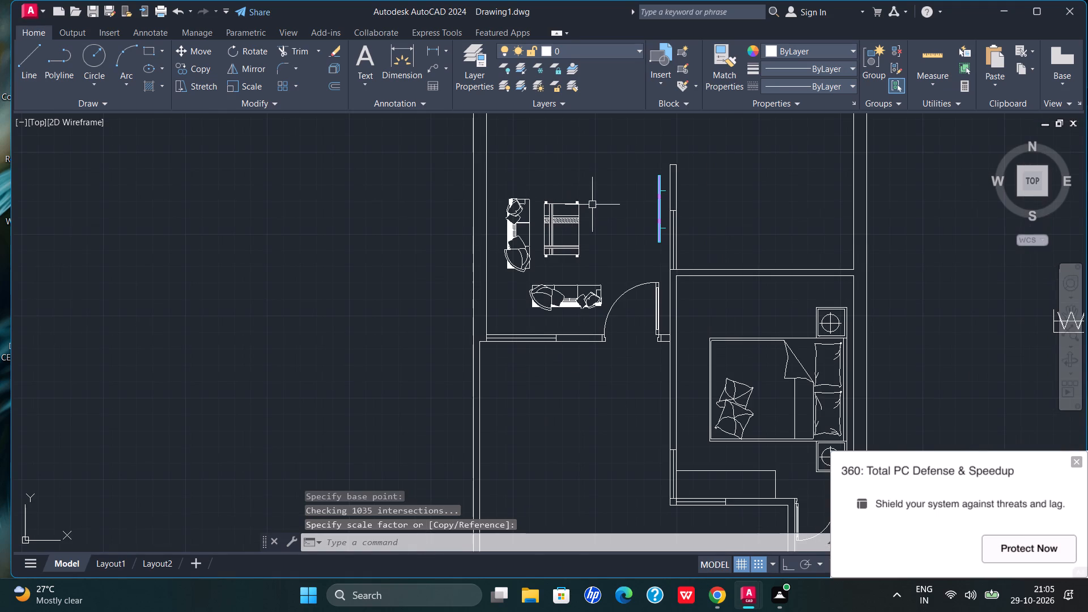
left_click_drag(594, 192, 545, 245)
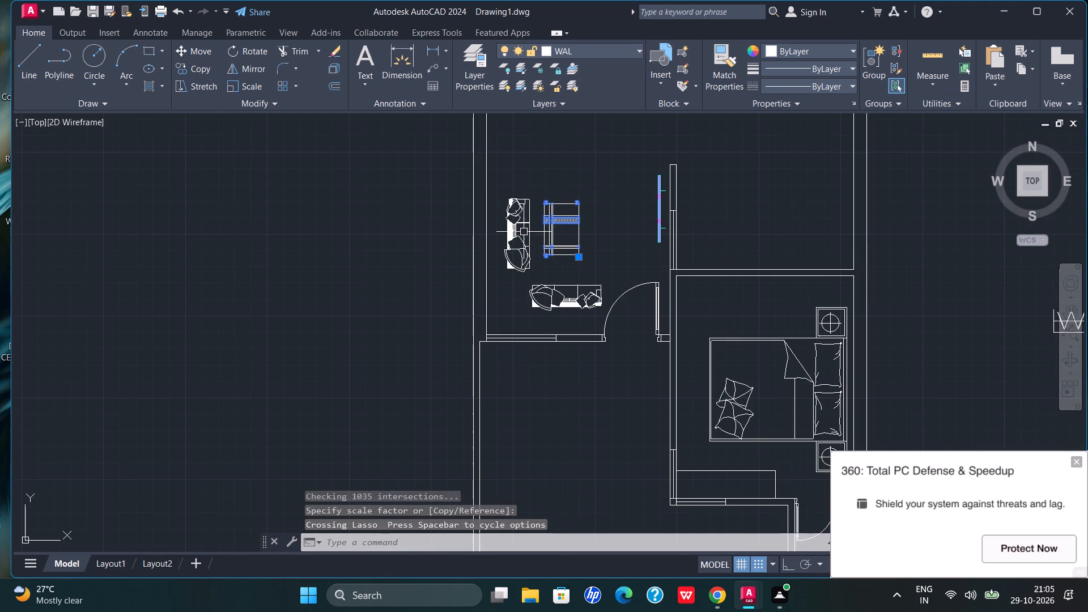
key("Escape")
left_click_drag(530, 180, 531, 274)
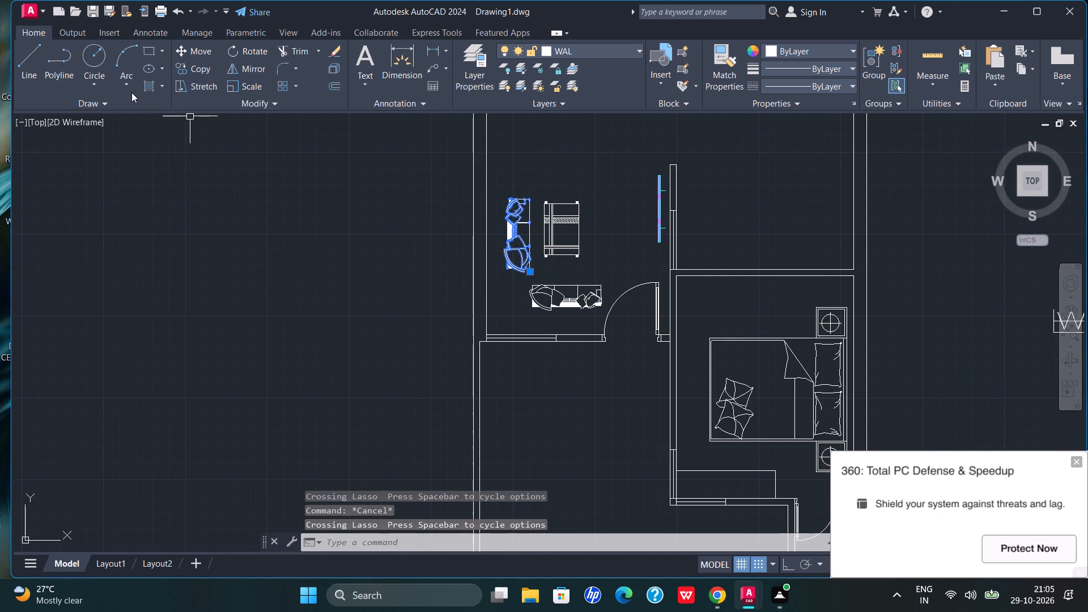
left_click(171, 53)
left_click(190, 49)
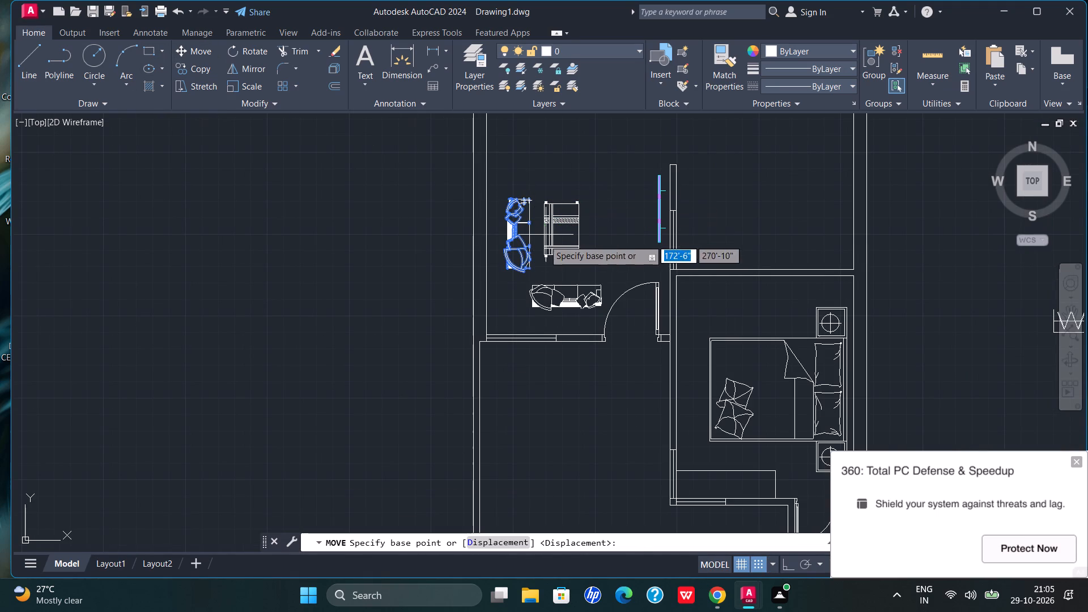
left_click(524, 254)
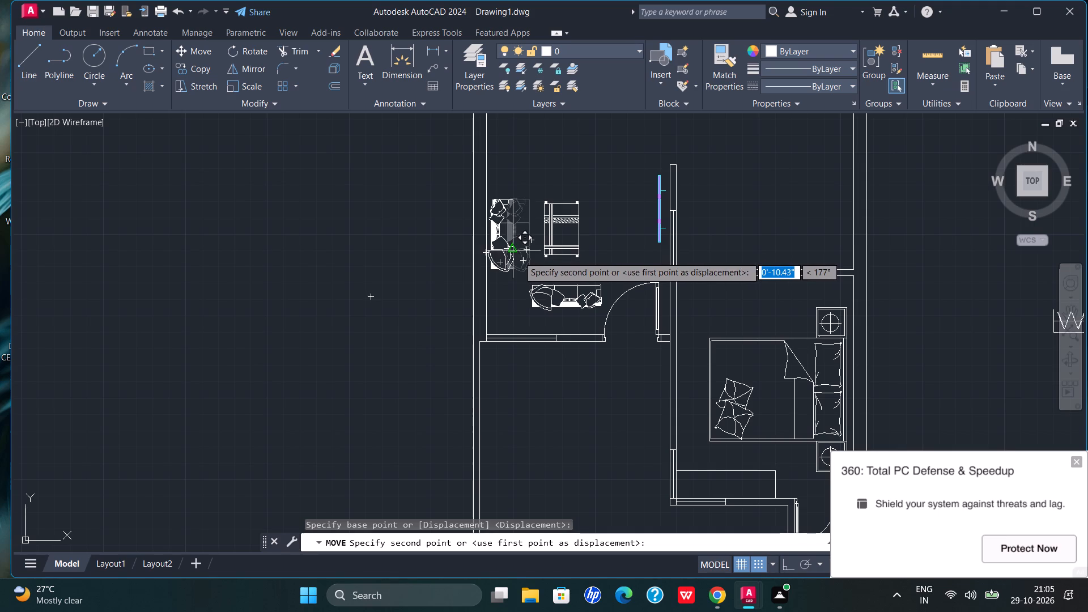
left_click(518, 256)
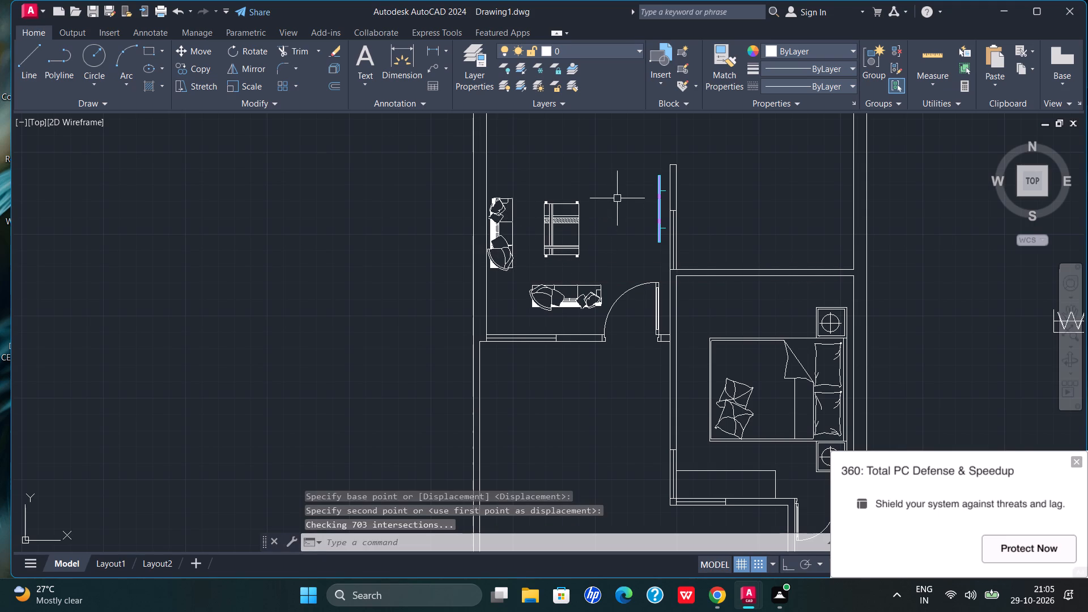
Move the horizontal sofa slightly up toward the centre table, farther from the hall's lower wall.
scroll(620, 198, "down", 3)
scroll(620, 238, "up", 3)
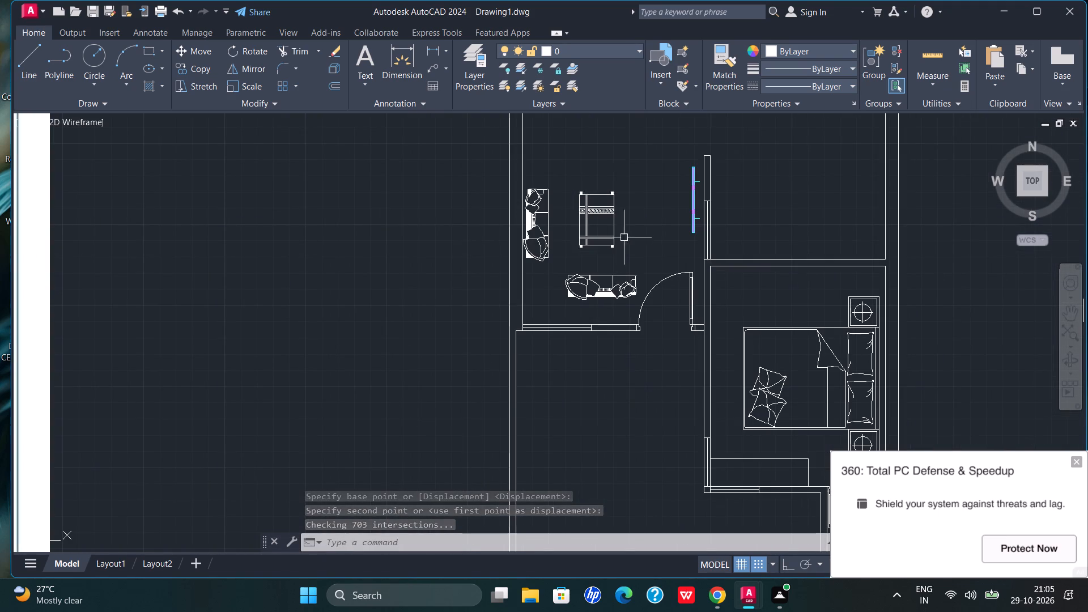
left_click_drag(643, 274, 580, 307)
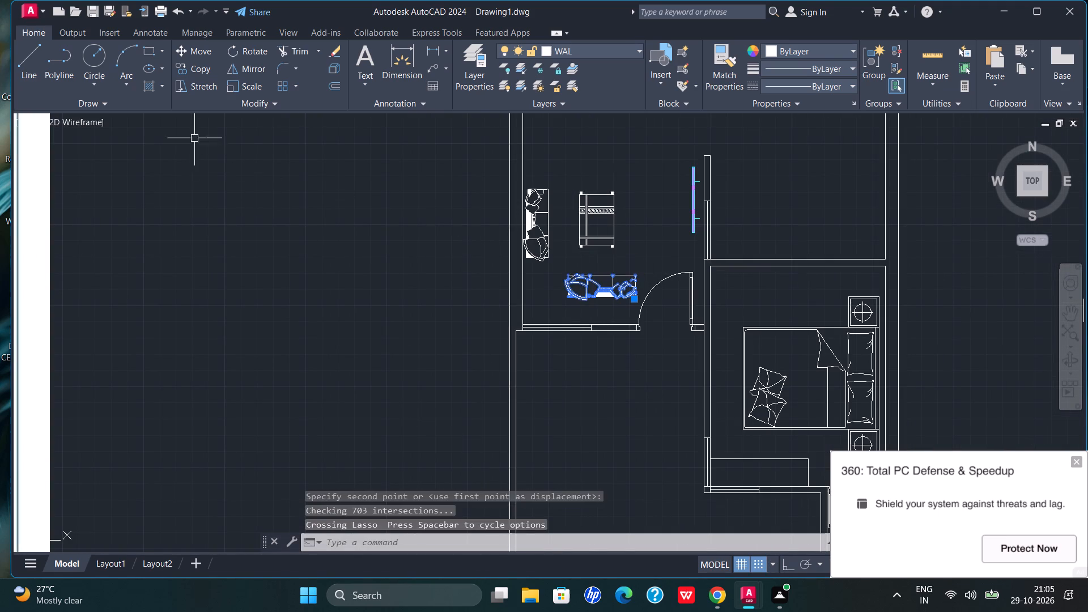
left_click(204, 44)
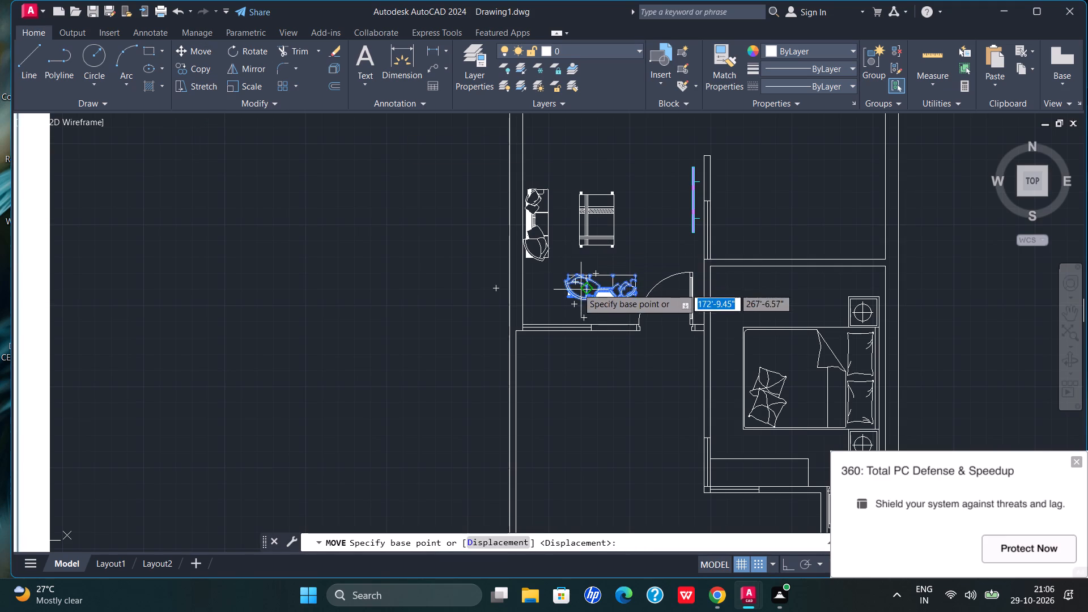
left_click(585, 292)
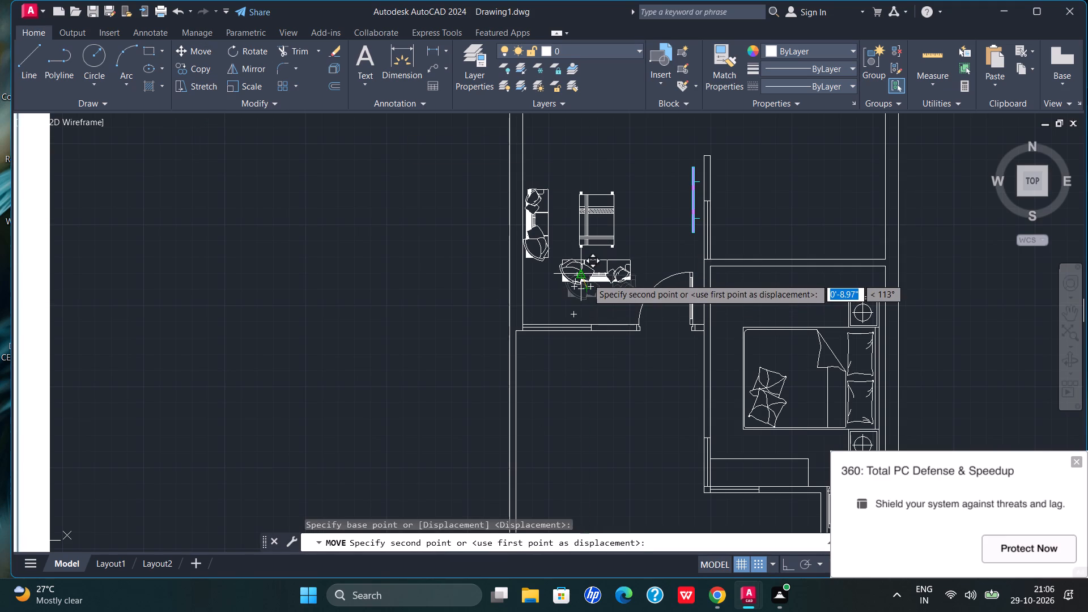
left_click(587, 278)
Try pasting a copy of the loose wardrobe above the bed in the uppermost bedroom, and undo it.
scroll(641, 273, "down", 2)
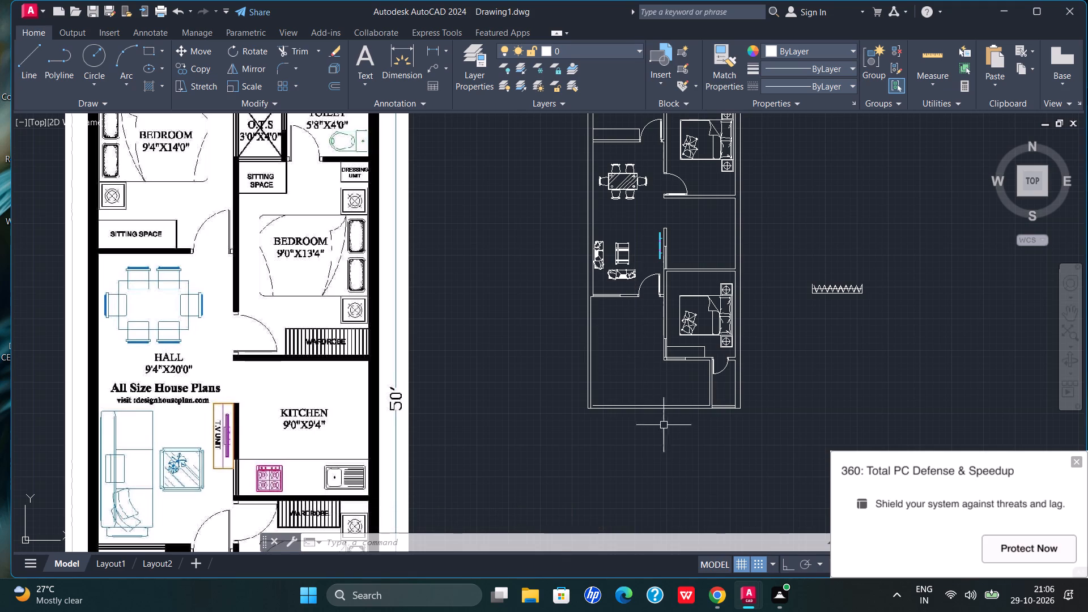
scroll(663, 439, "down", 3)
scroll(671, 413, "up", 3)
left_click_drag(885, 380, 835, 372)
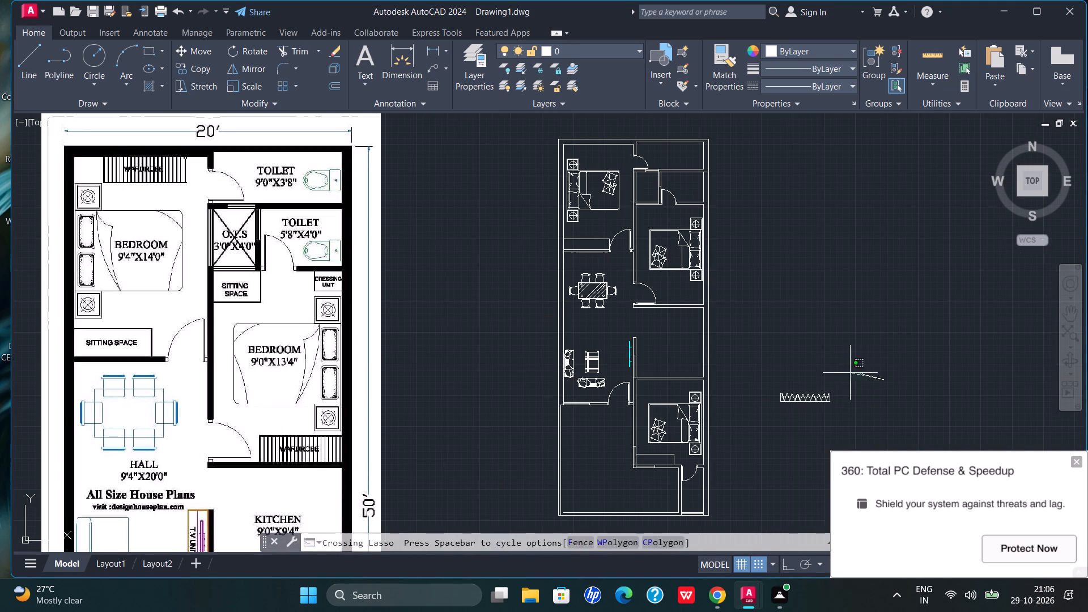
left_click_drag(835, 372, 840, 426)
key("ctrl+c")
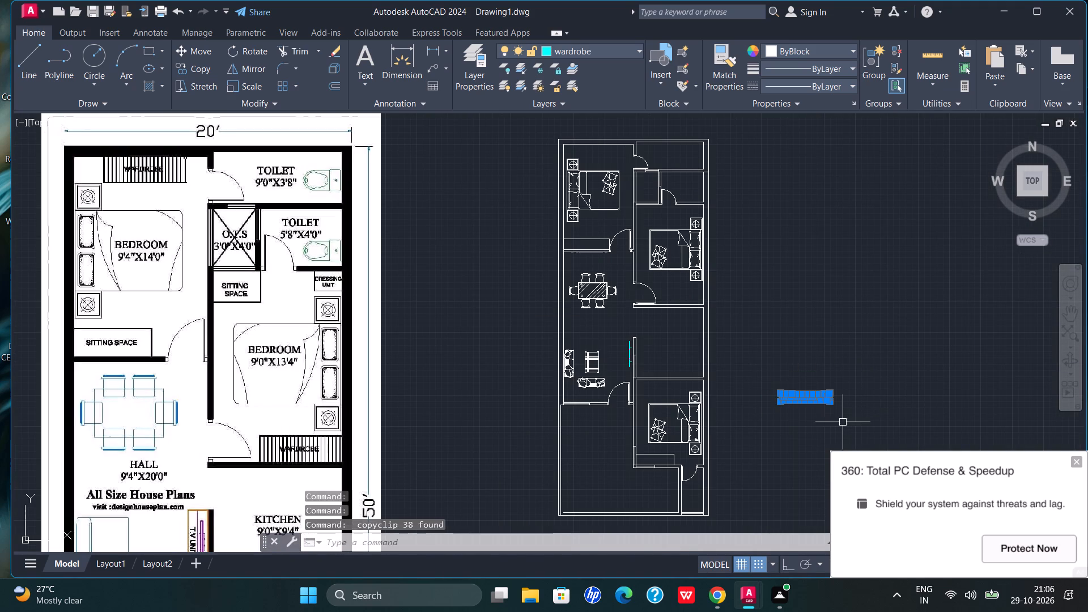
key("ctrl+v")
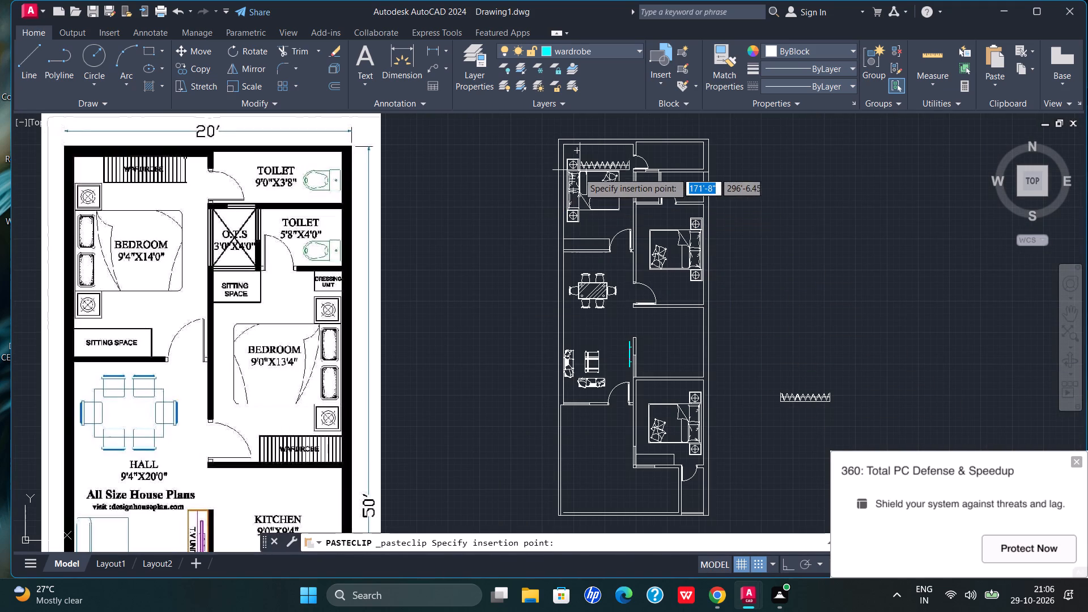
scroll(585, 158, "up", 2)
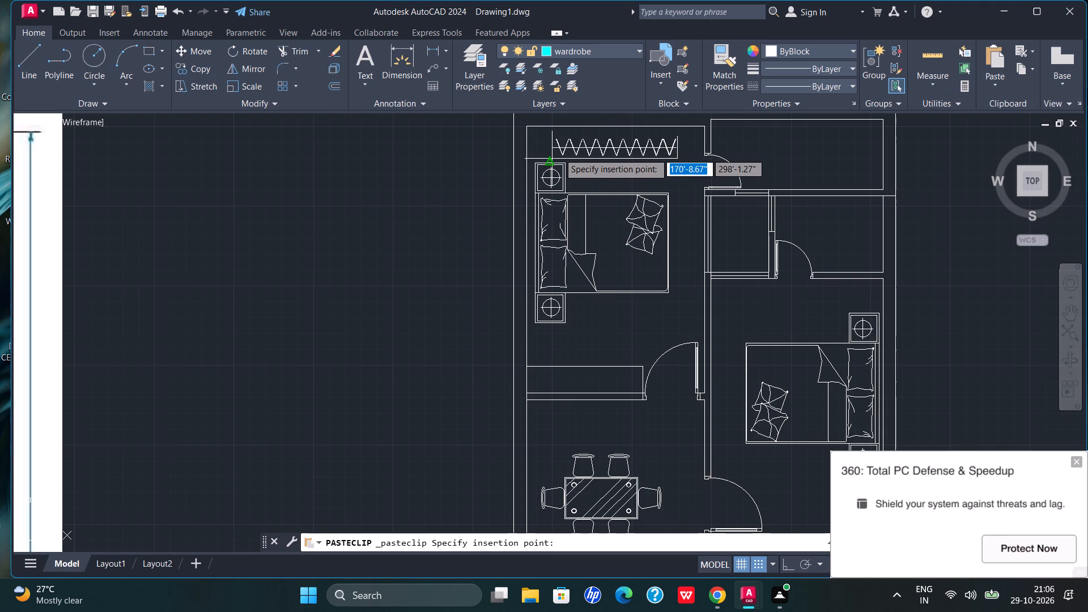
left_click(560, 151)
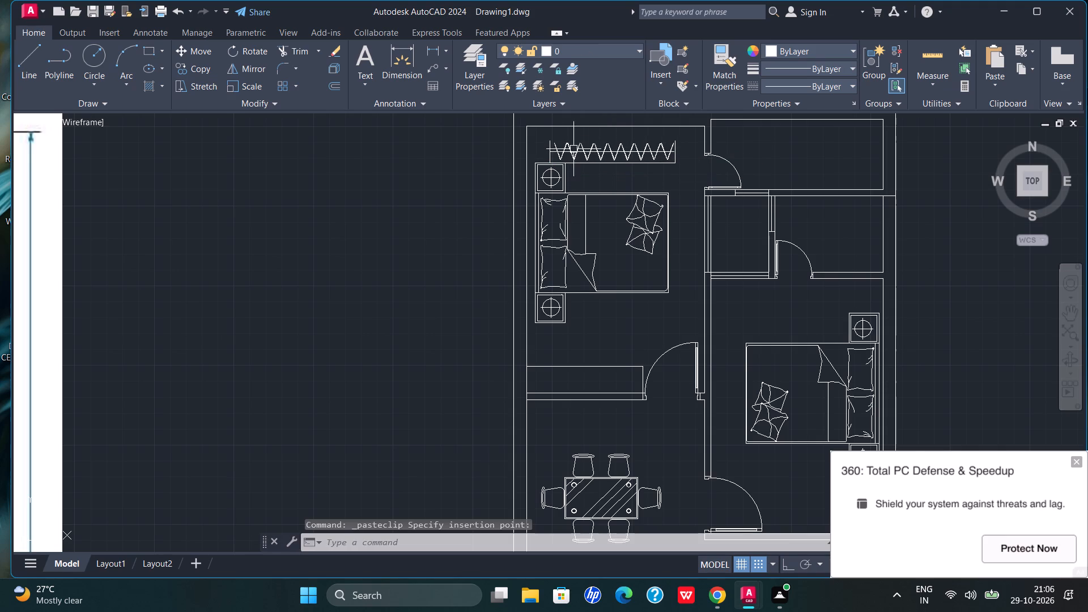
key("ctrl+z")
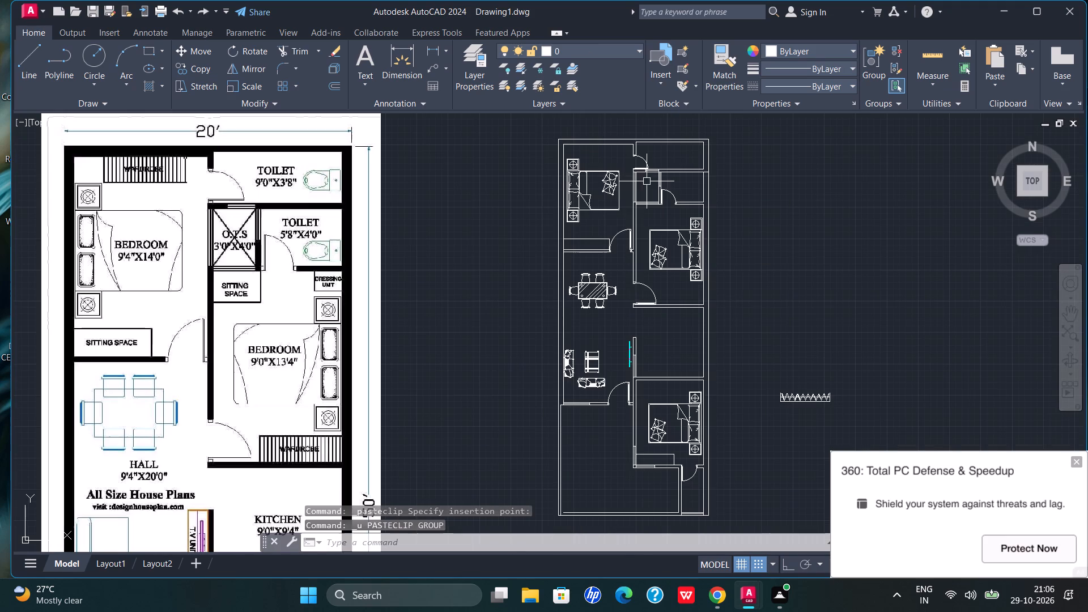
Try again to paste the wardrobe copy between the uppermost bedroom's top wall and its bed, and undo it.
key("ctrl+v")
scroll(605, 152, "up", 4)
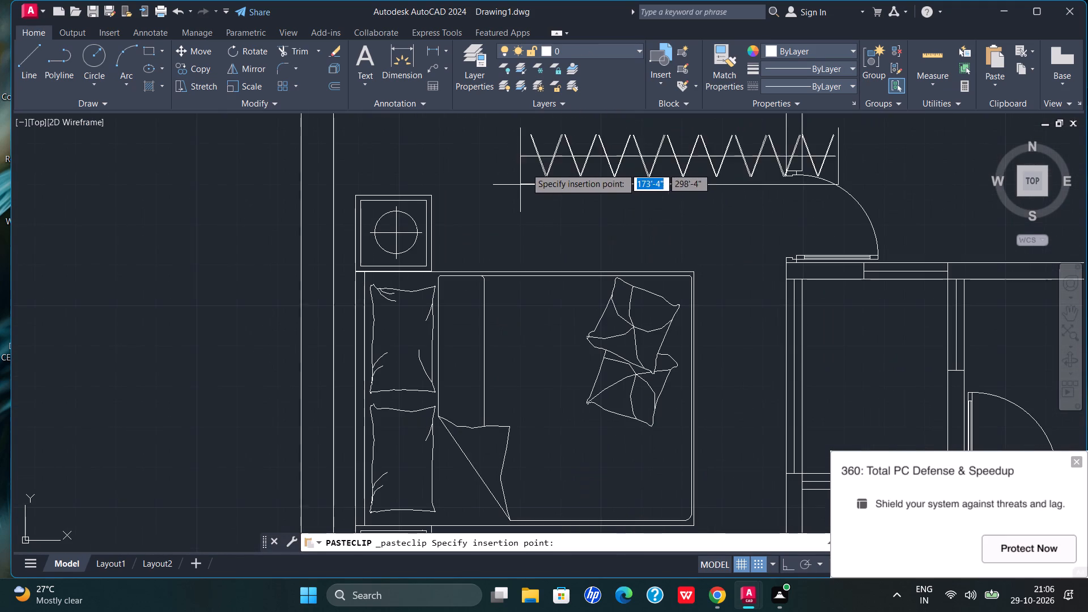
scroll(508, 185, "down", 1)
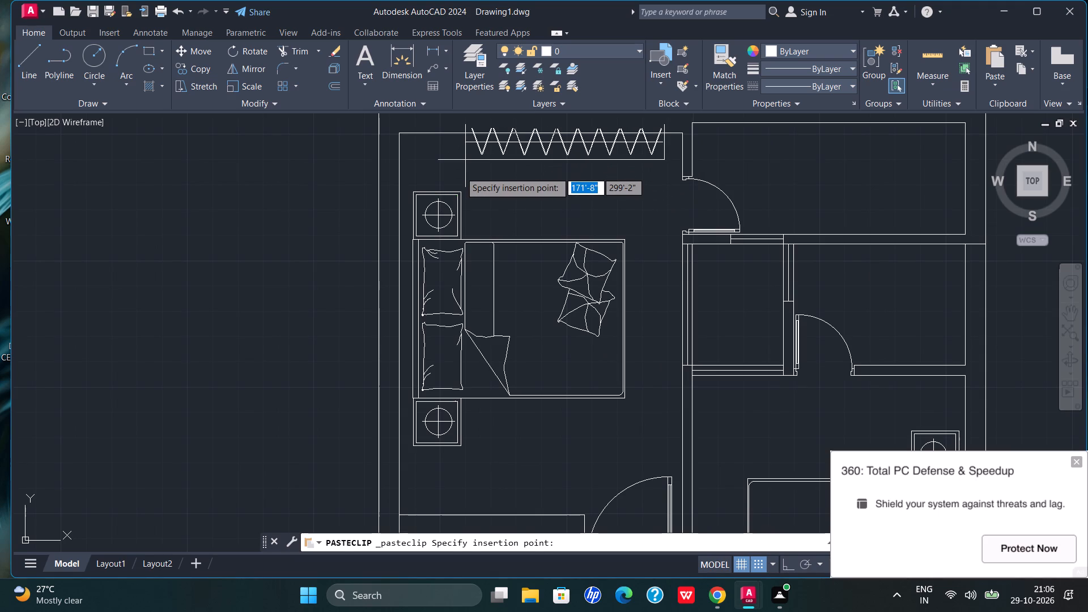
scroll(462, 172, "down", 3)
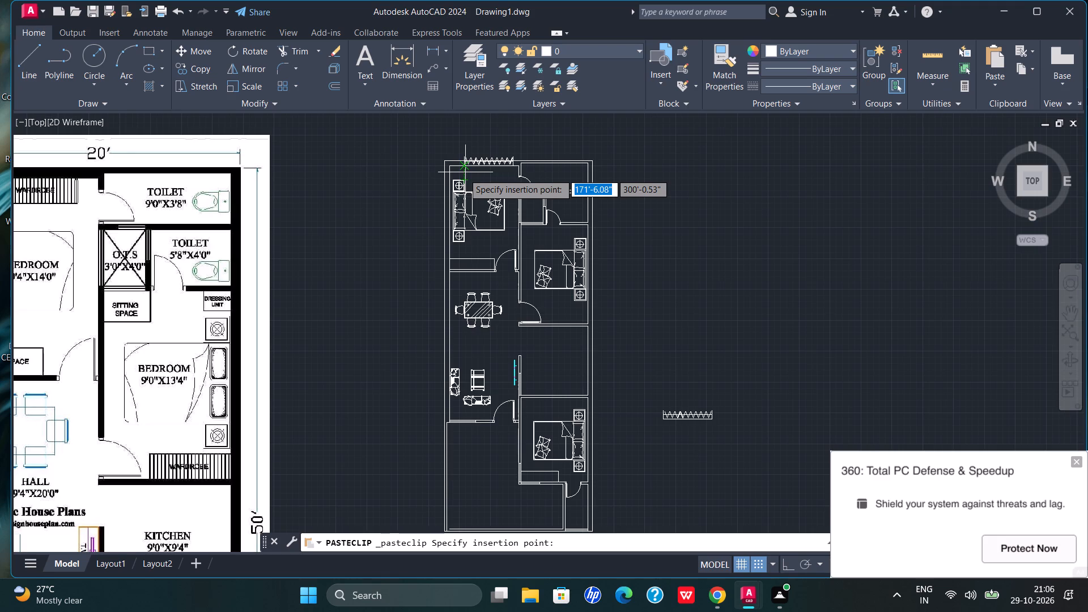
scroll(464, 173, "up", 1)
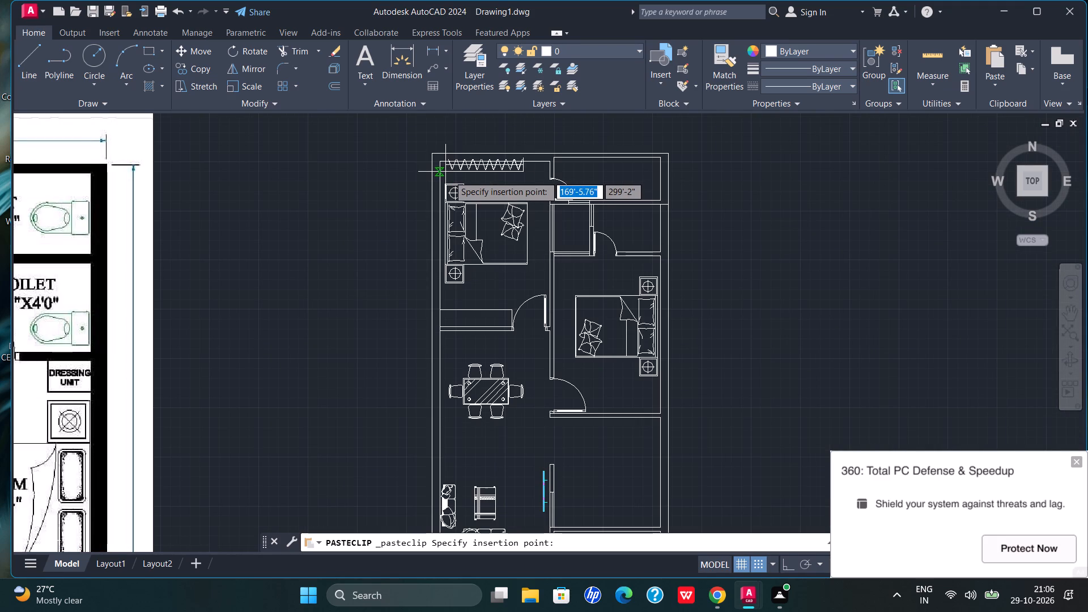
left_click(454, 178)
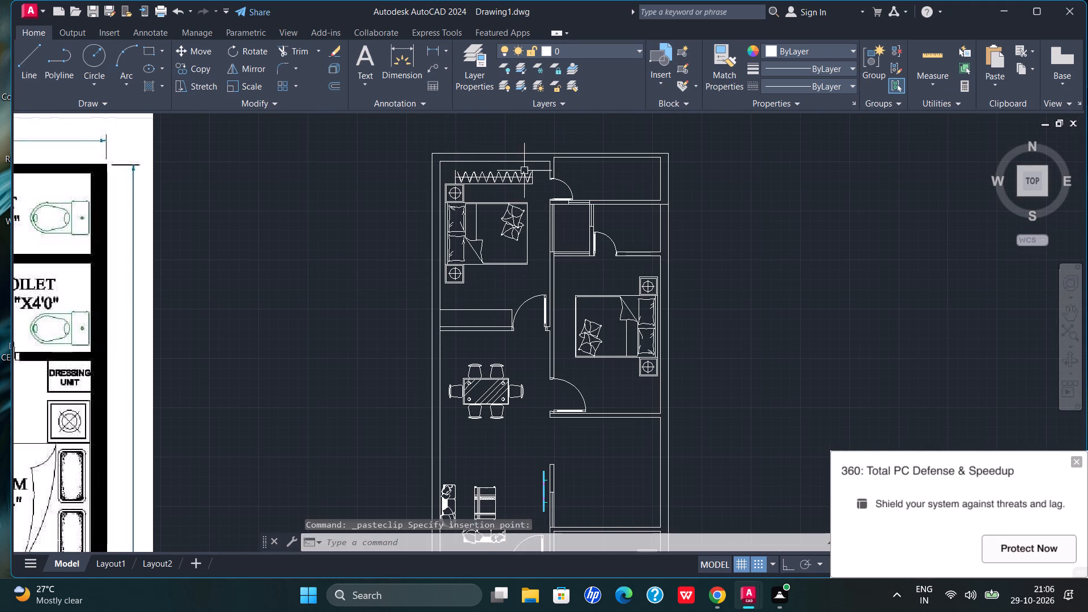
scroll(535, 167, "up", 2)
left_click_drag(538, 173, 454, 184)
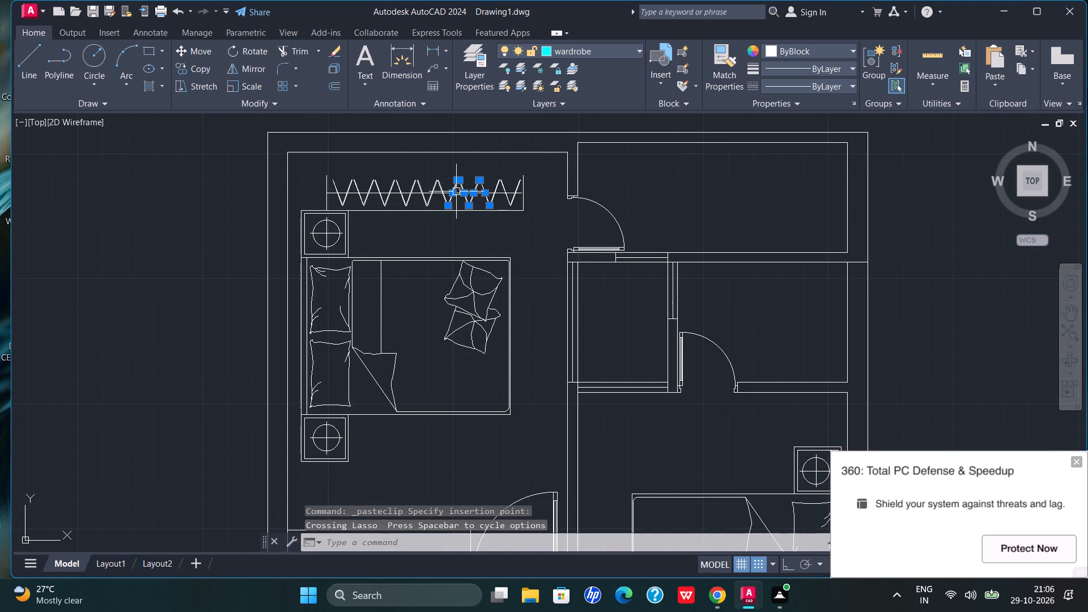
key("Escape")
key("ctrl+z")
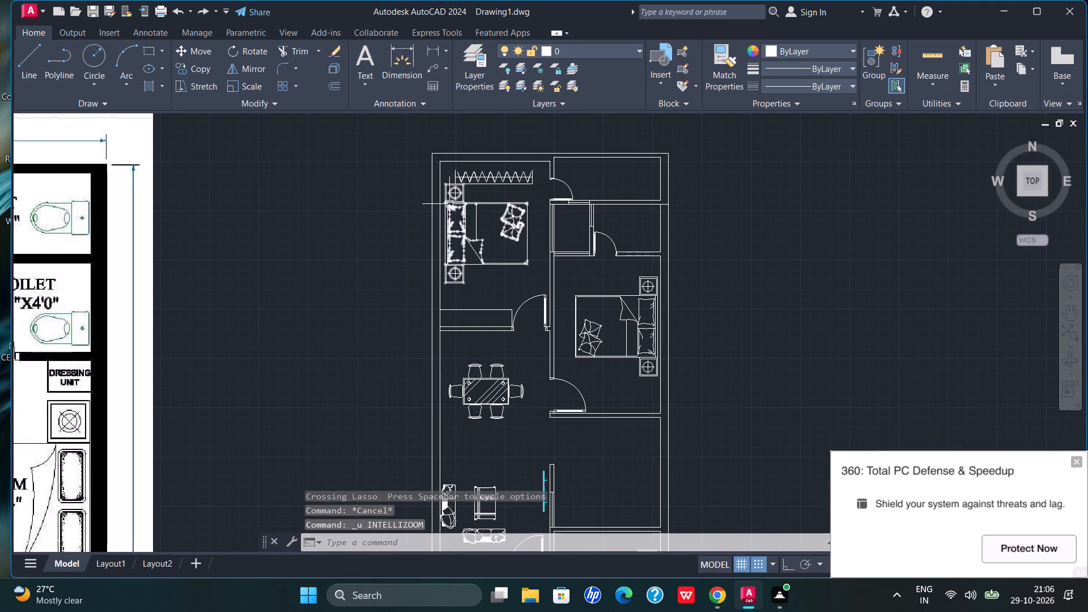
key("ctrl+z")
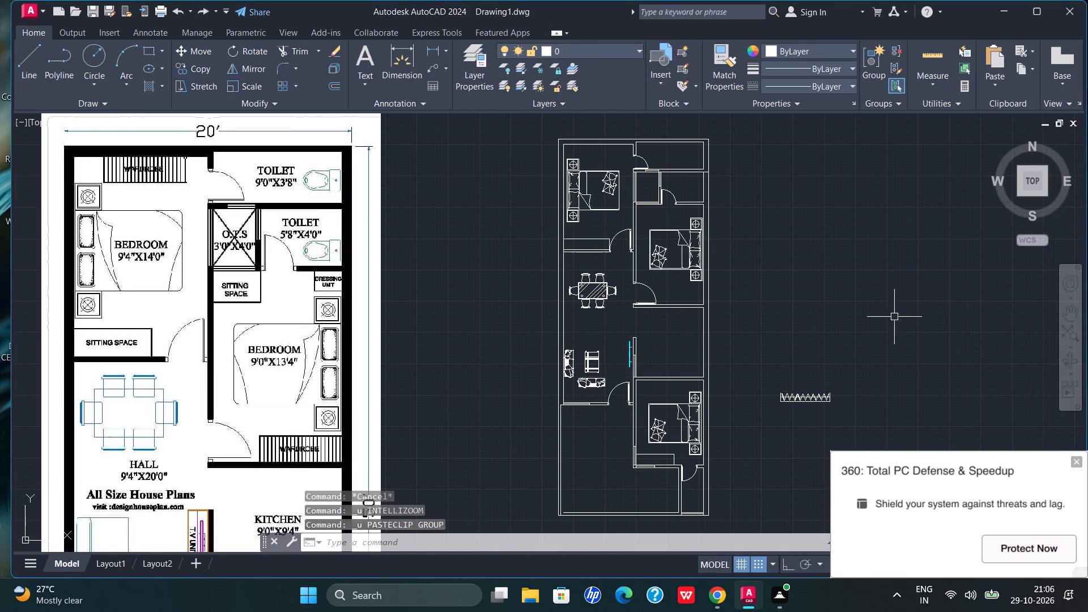
Scale up the loose wardrobe outside the plan about its lower-left corner, making it moderately longer.
left_click_drag(848, 386, 838, 414)
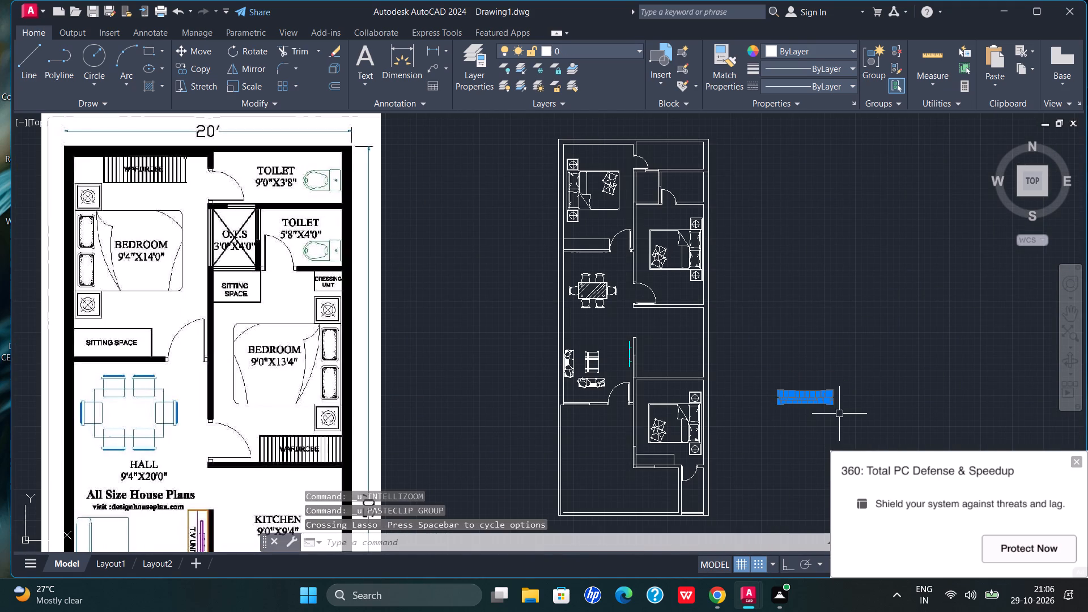
left_click(237, 88)
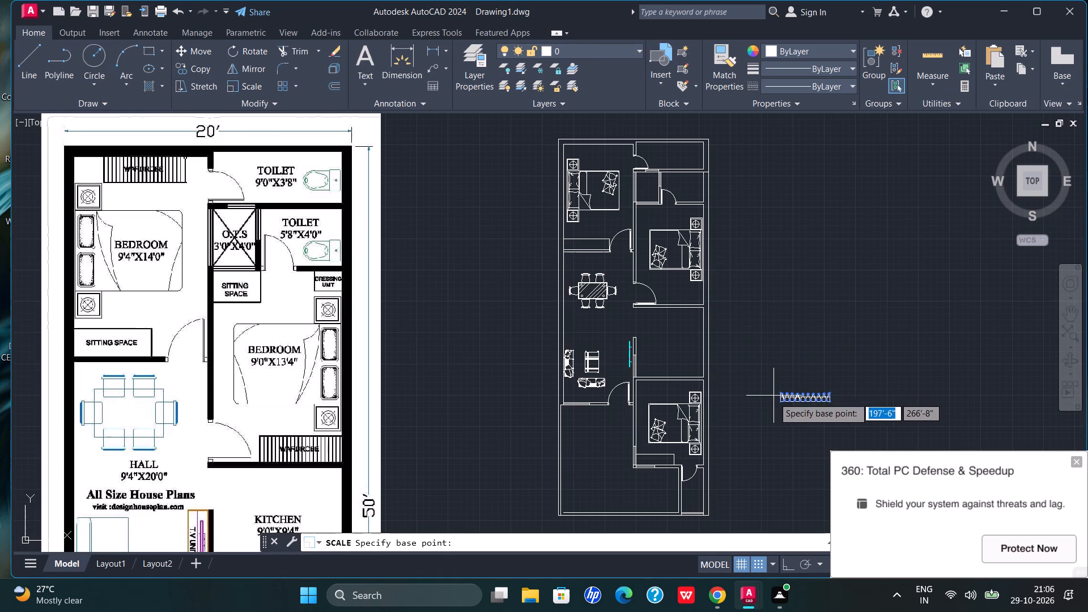
left_click(779, 398)
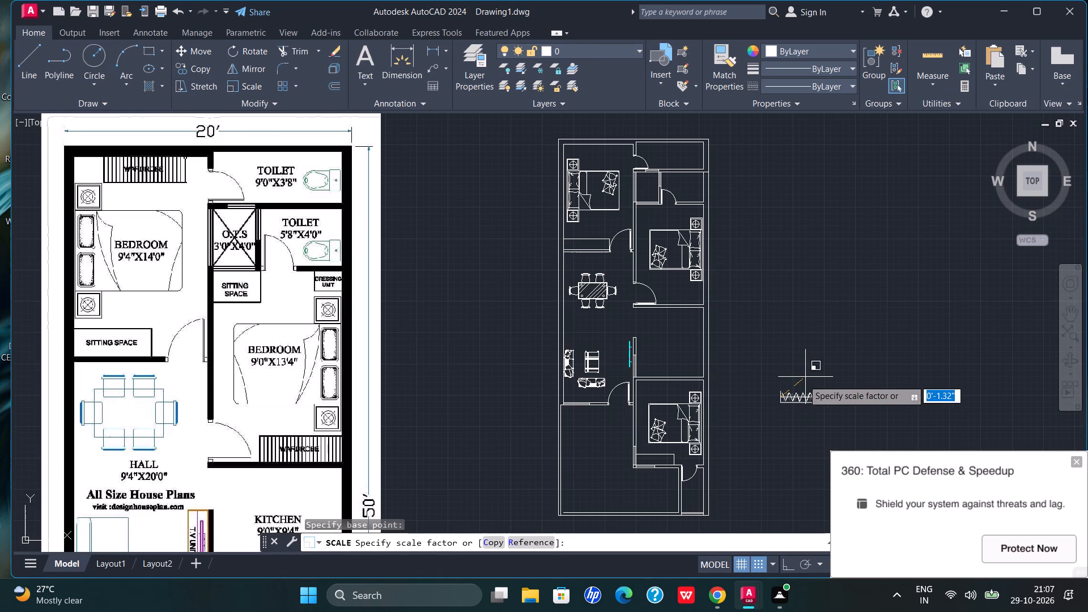
left_click(803, 379)
Place a copy of the enlarged wardrobe in the empty space between the reference image and the uppermost bedroom.
left_click_drag(866, 388, 865, 403)
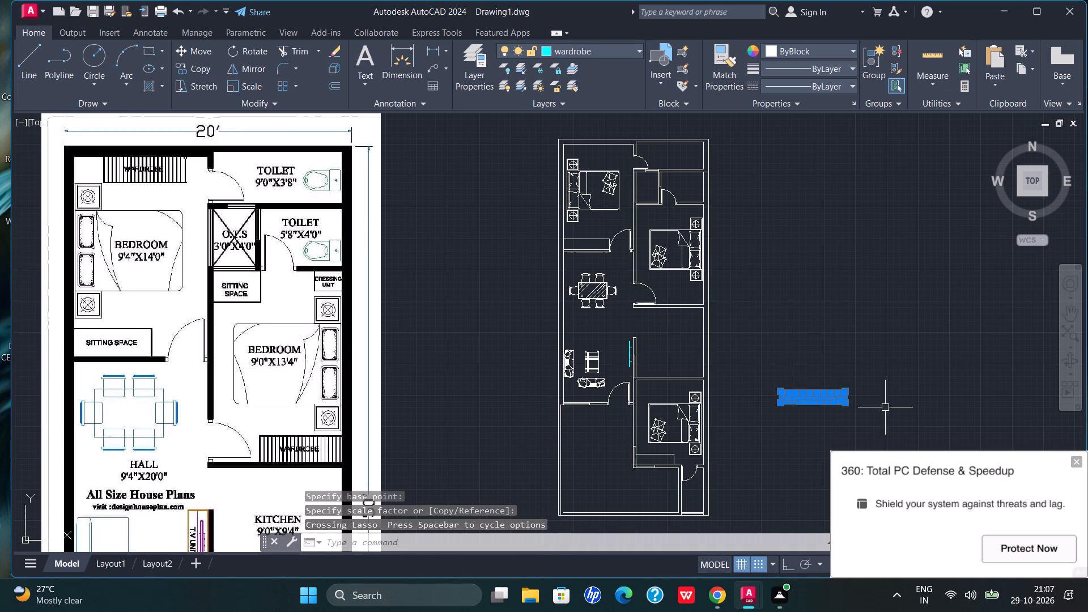
key("ctrl+c")
key("ctrl+v")
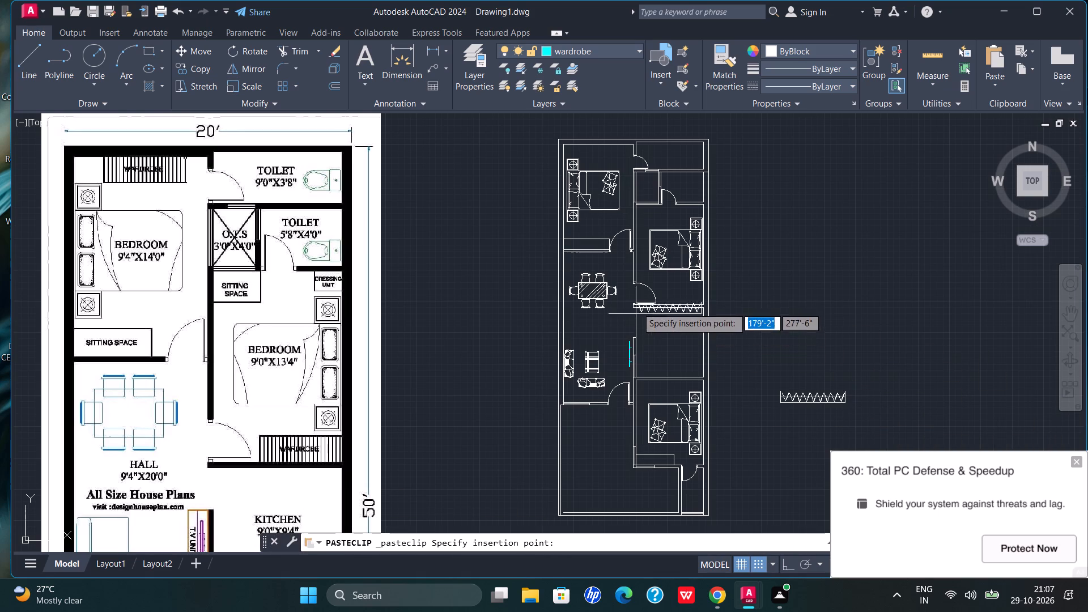
scroll(569, 152, "up", 2)
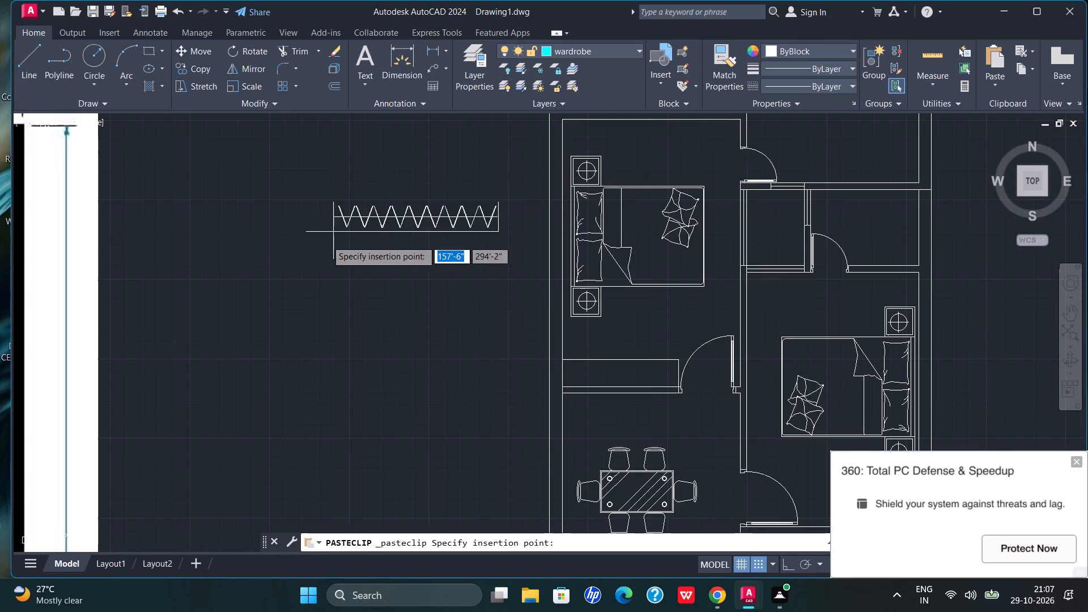
left_click(287, 250)
Scale down the wardrobe copy beside the plan about its lower-left corner to a little over half its length.
left_click_drag(471, 209, 414, 291)
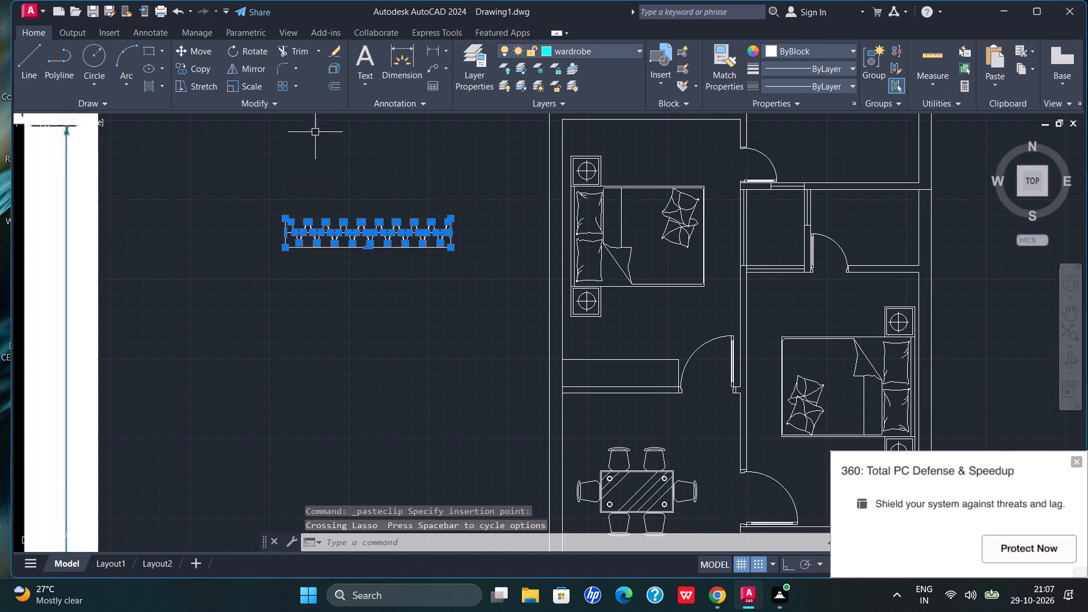
left_click(226, 87)
left_click(280, 243)
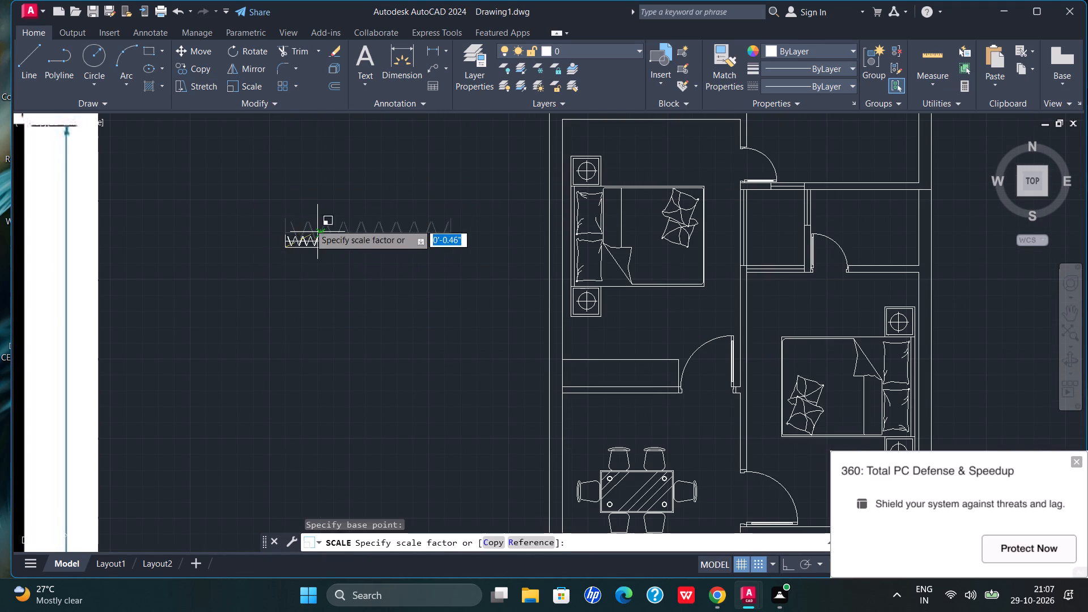
left_click(332, 211)
Move the scaled-down wardrobe from beside the plan into the uppermost bedroom, against its top wall above the bed.
left_click_drag(434, 228, 299, 231)
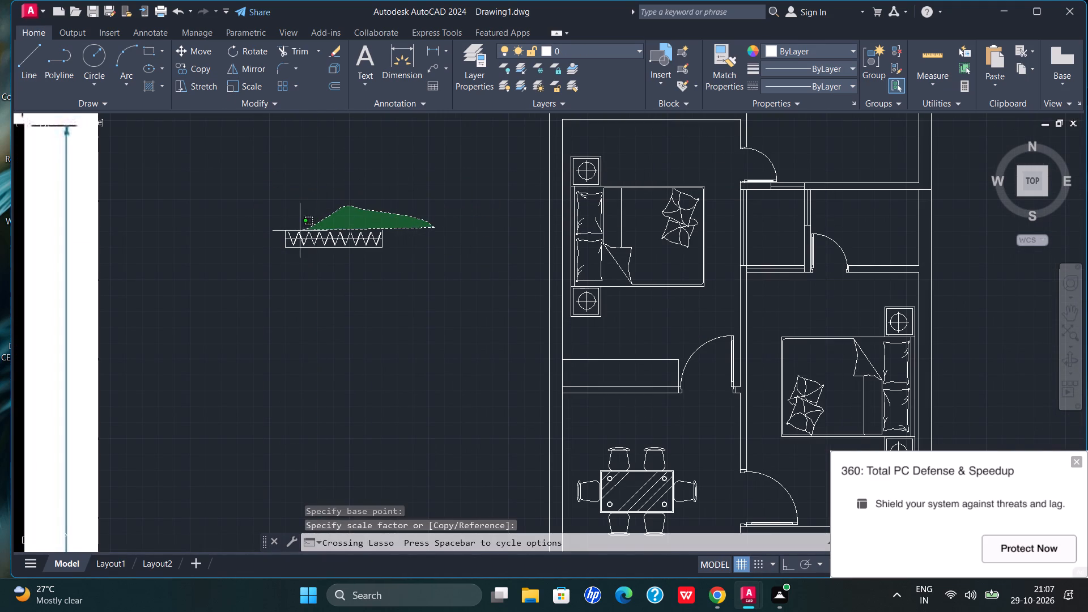
left_click_drag(299, 231, 333, 278)
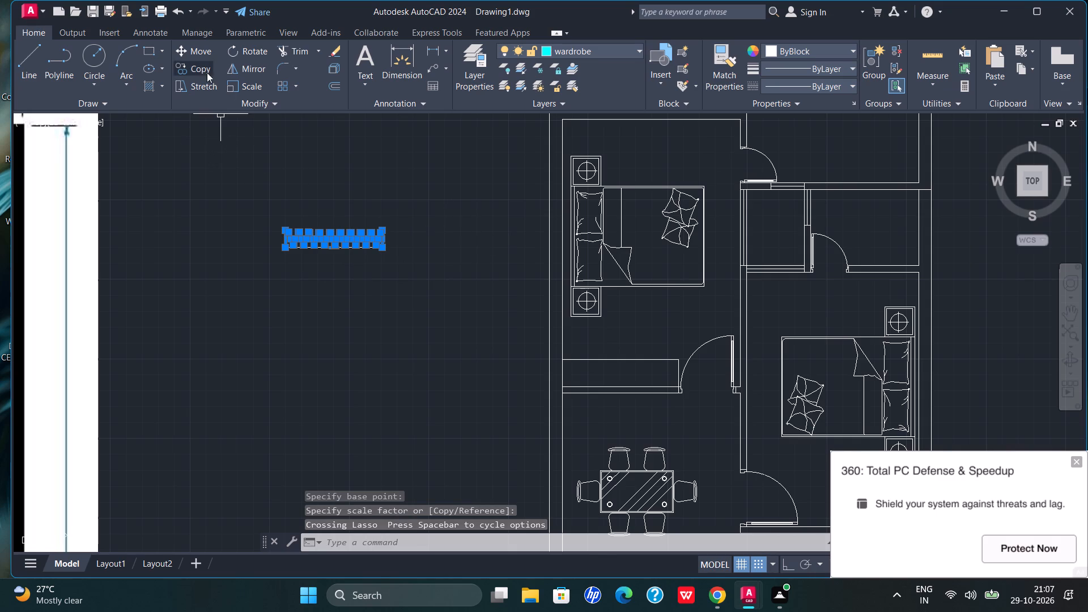
left_click(194, 54)
left_click(376, 240)
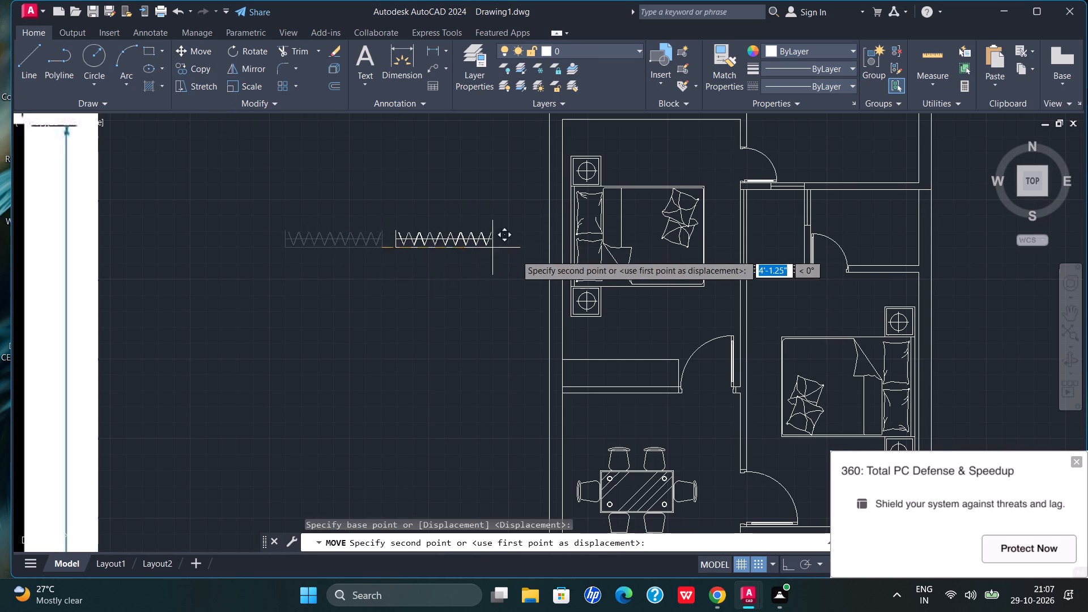
scroll(593, 339, "down", 2)
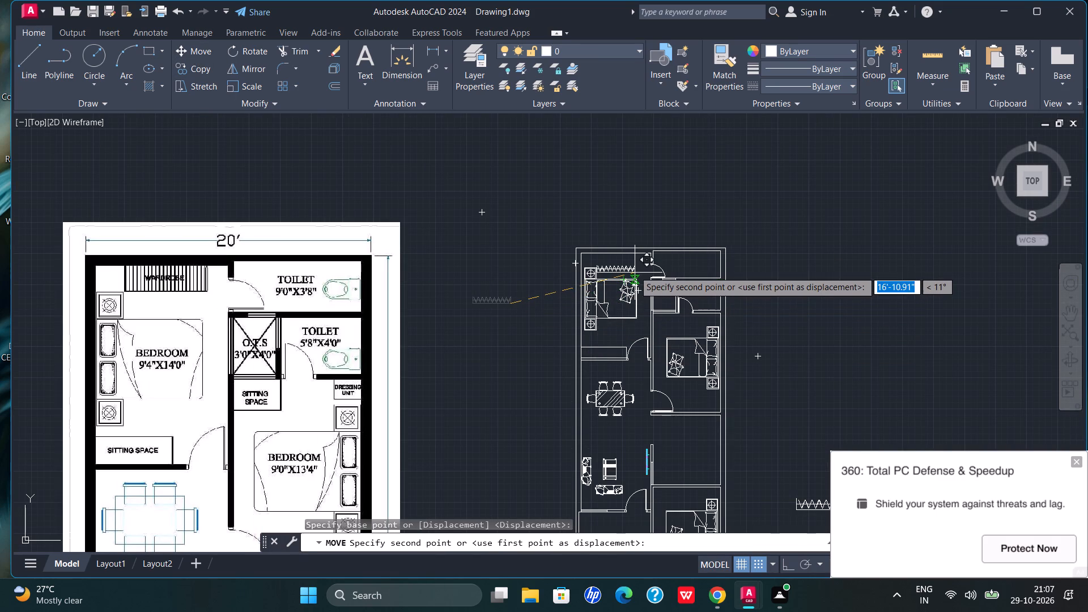
scroll(634, 271, "up", 2)
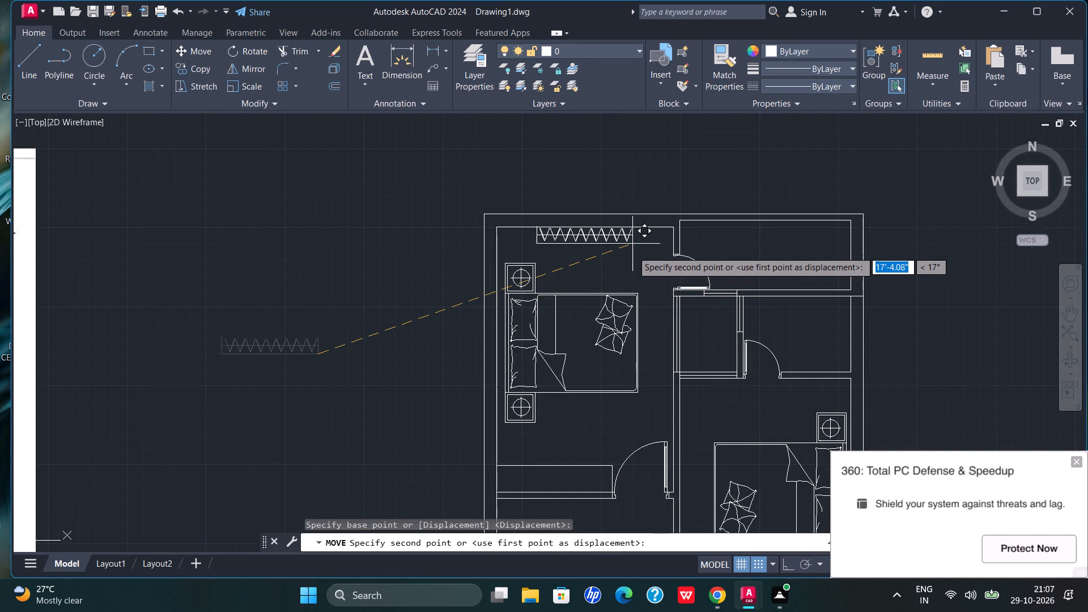
left_click(632, 250)
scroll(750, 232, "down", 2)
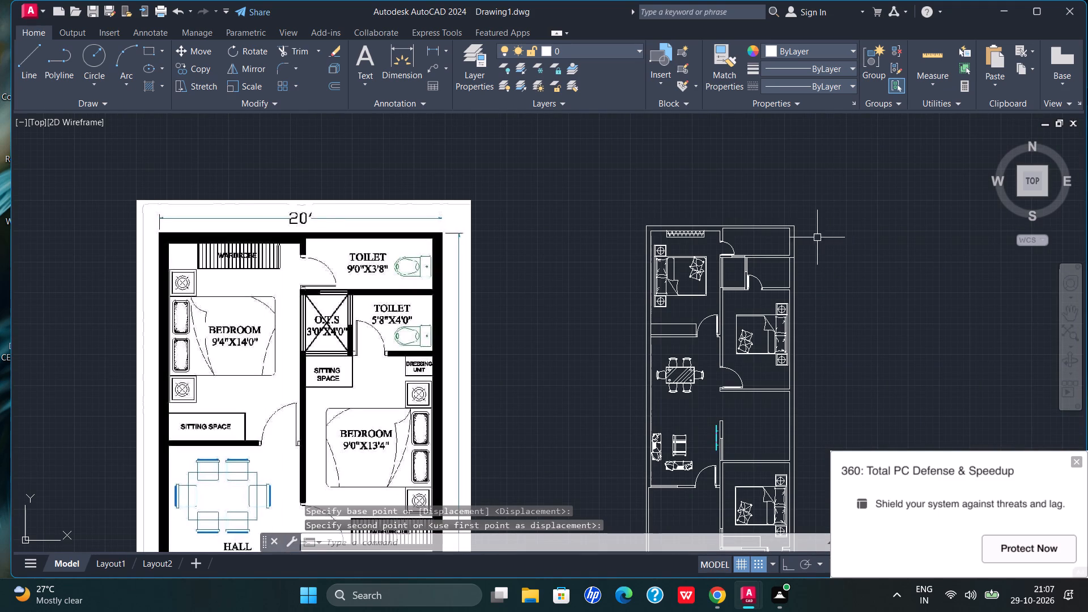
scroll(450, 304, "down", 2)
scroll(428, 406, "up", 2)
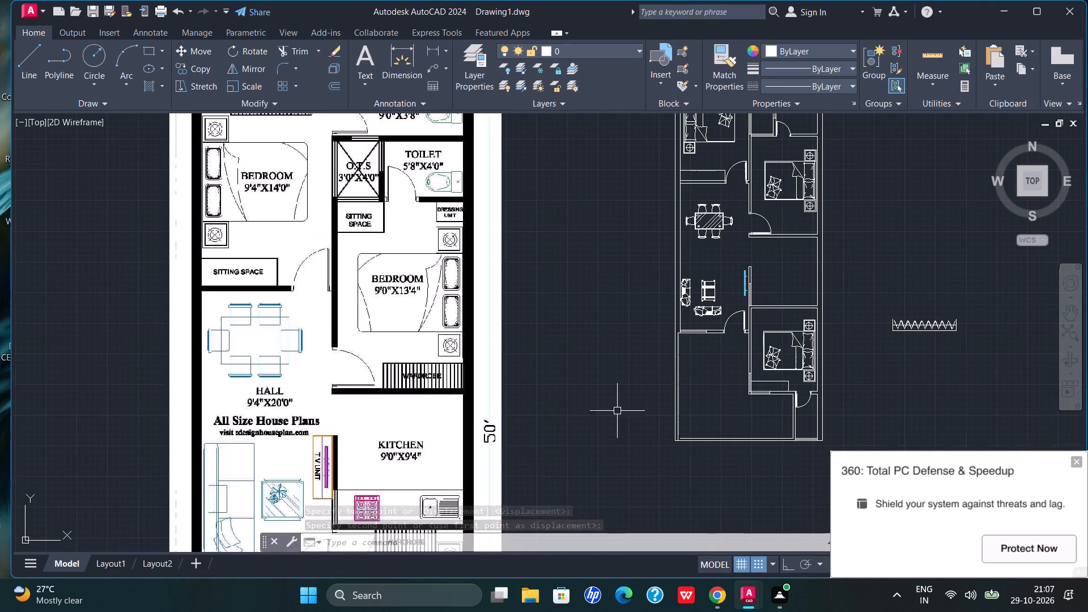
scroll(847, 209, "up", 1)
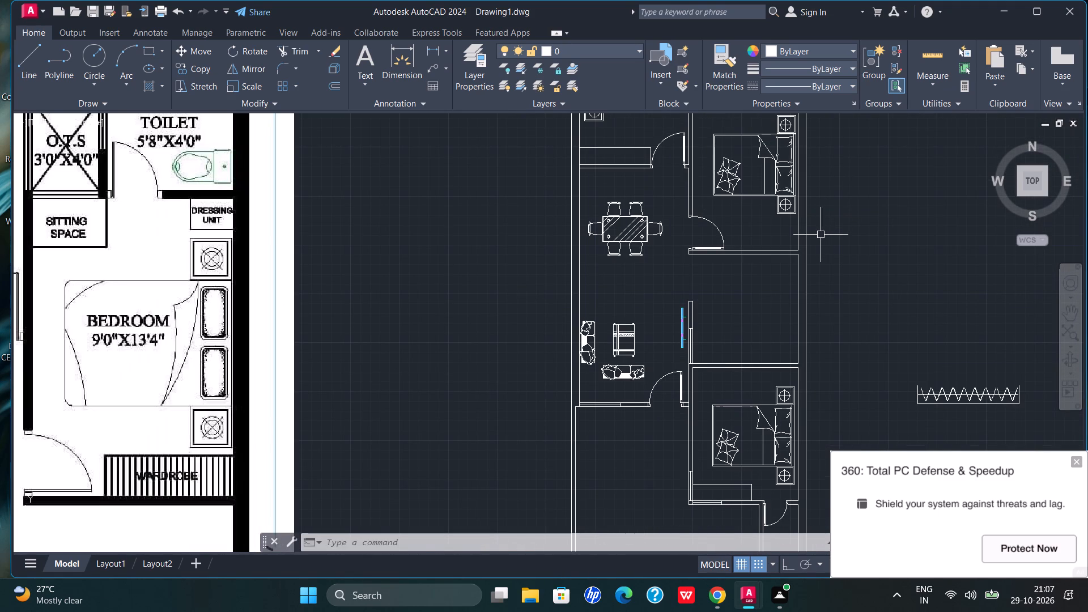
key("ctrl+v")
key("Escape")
Copy the uppermost bedroom's wardrobe into the middle bedroom, just above its lower wall between the door and the outer wall.
scroll(363, 373, "down", 1)
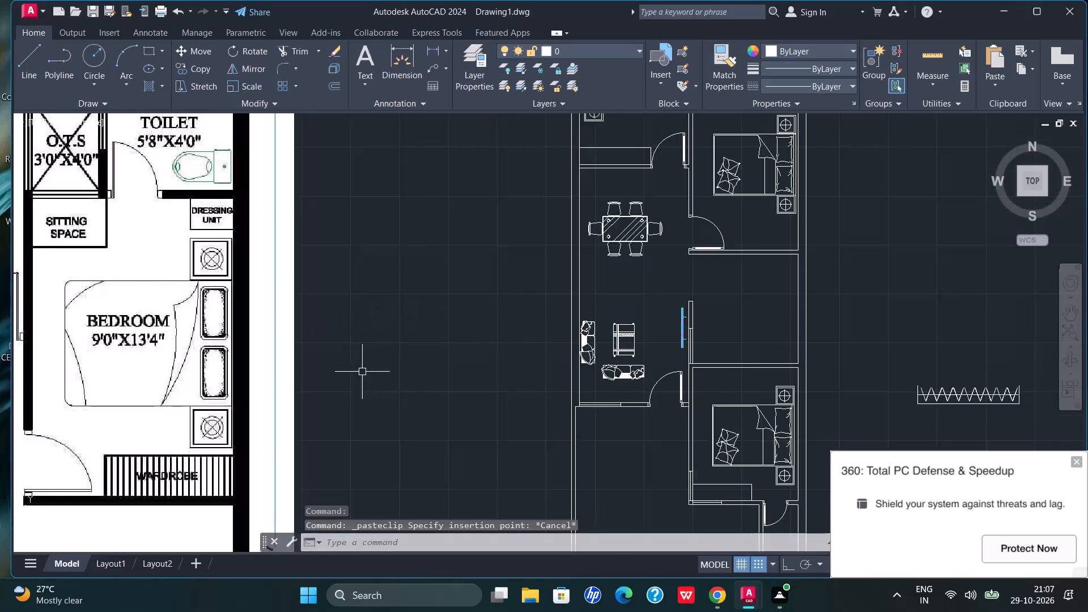
scroll(364, 374, "down", 1)
scroll(470, 227, "up", 6)
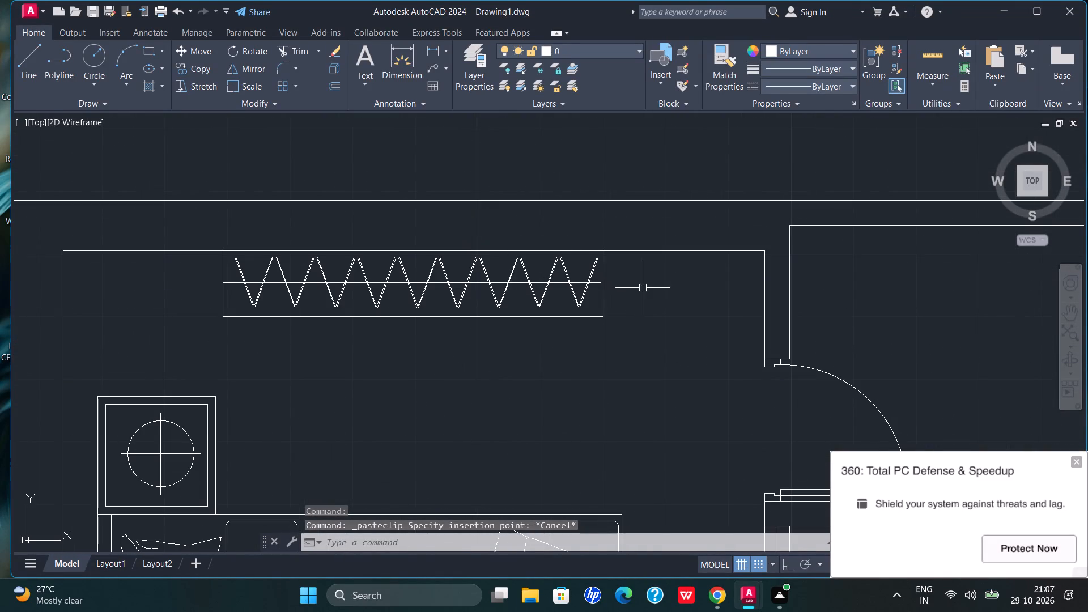
left_click_drag(639, 287, 255, 343)
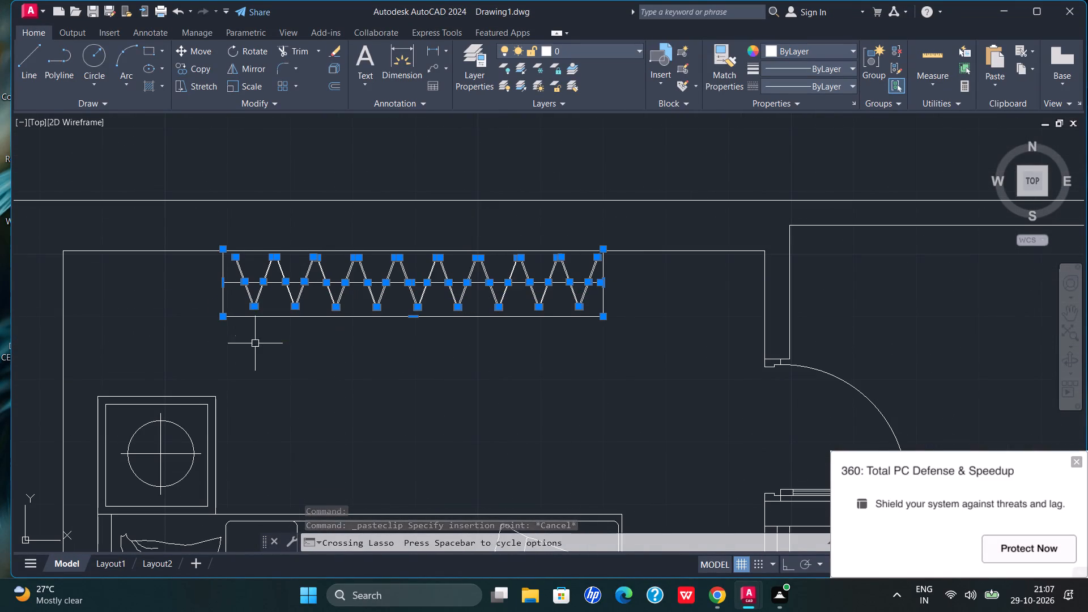
key("ctrl+c")
scroll(263, 347, "down", 3)
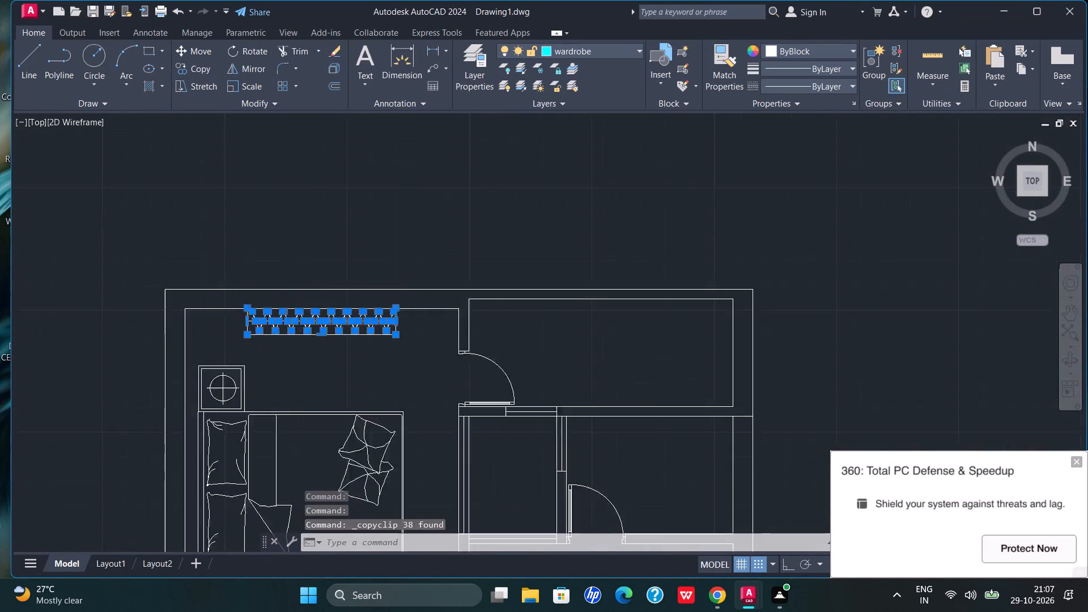
scroll(326, 318, "down", 3)
scroll(320, 385, "down", 2)
scroll(345, 382, "up", 1)
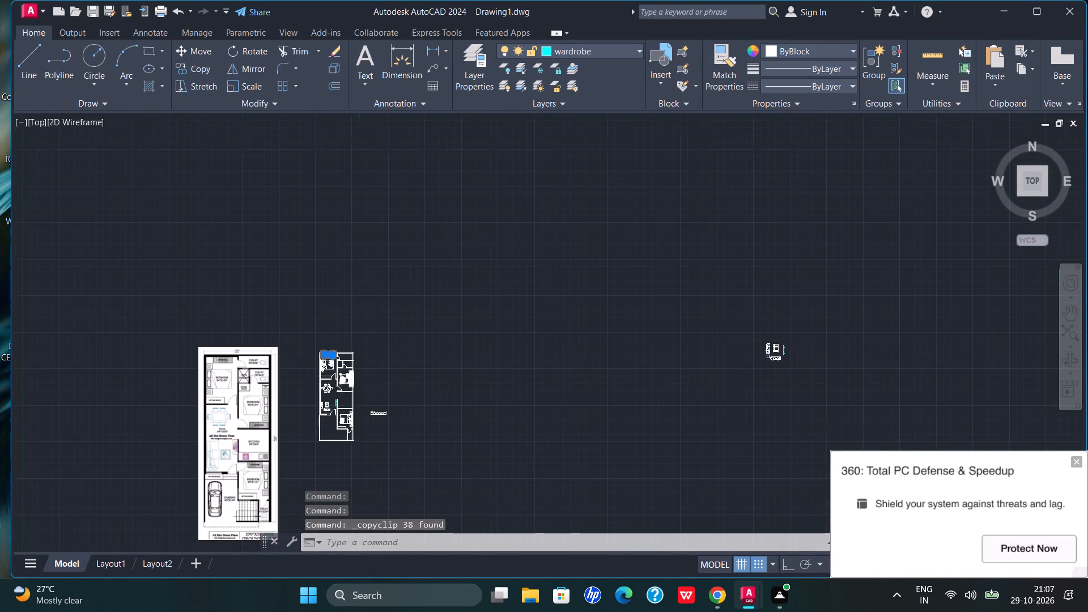
scroll(345, 382, "up", 2)
scroll(439, 354, "down", 3)
scroll(425, 359, "up", 3)
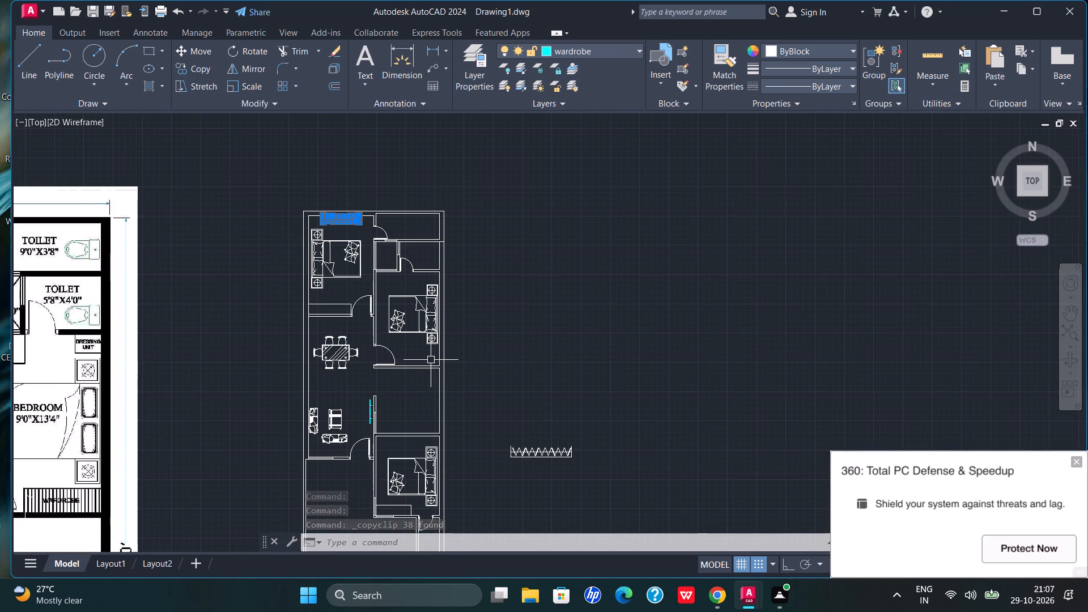
scroll(431, 360, "down", 1)
scroll(426, 360, "up", 1)
scroll(403, 362, "down", 1)
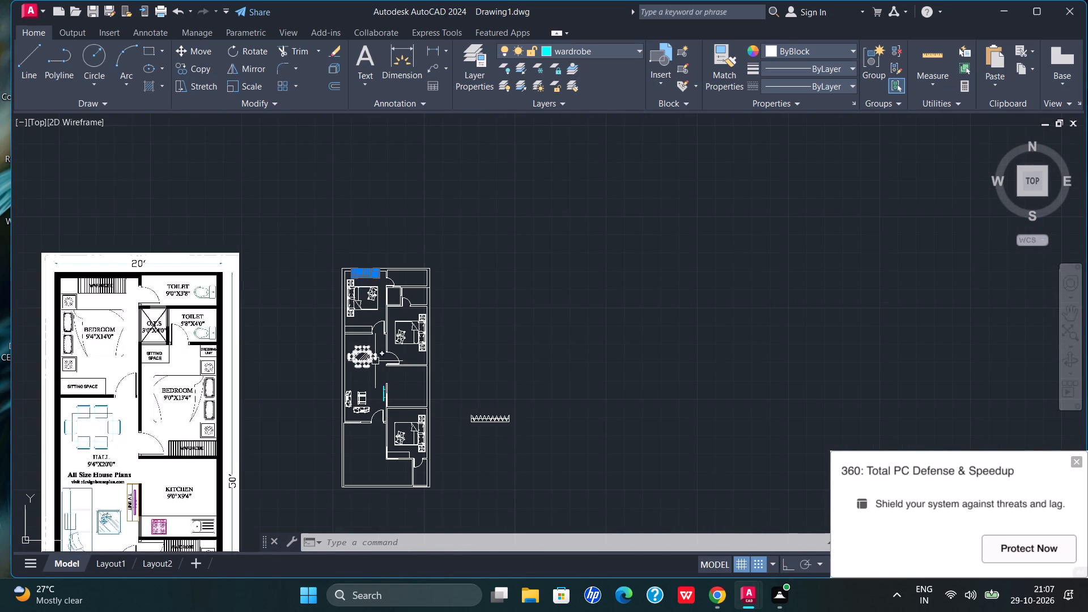
scroll(375, 360, "up", 1)
key("ctrl+v")
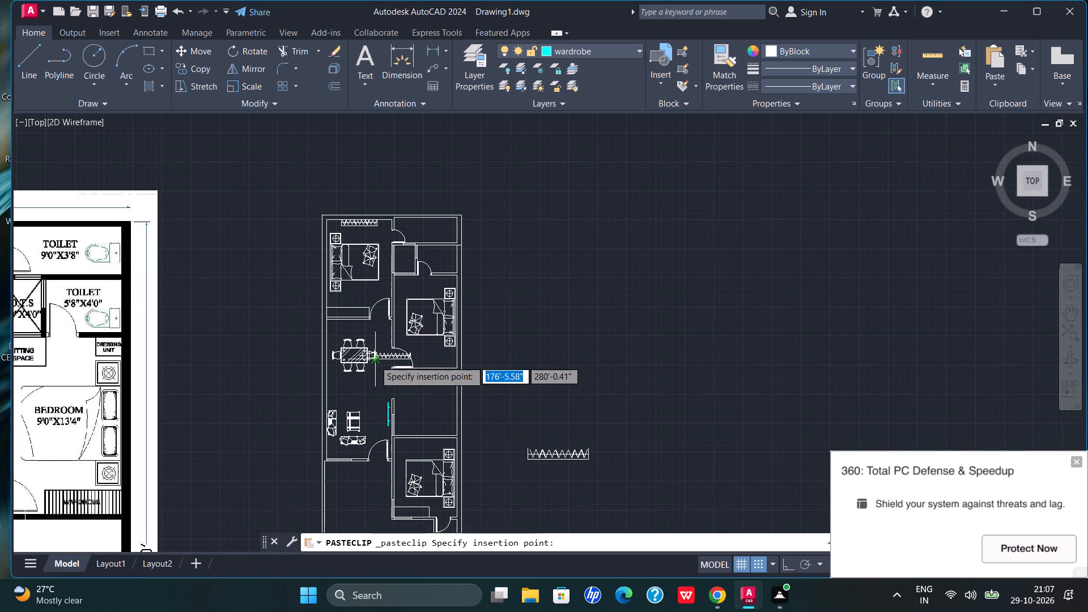
scroll(420, 368, "up", 3)
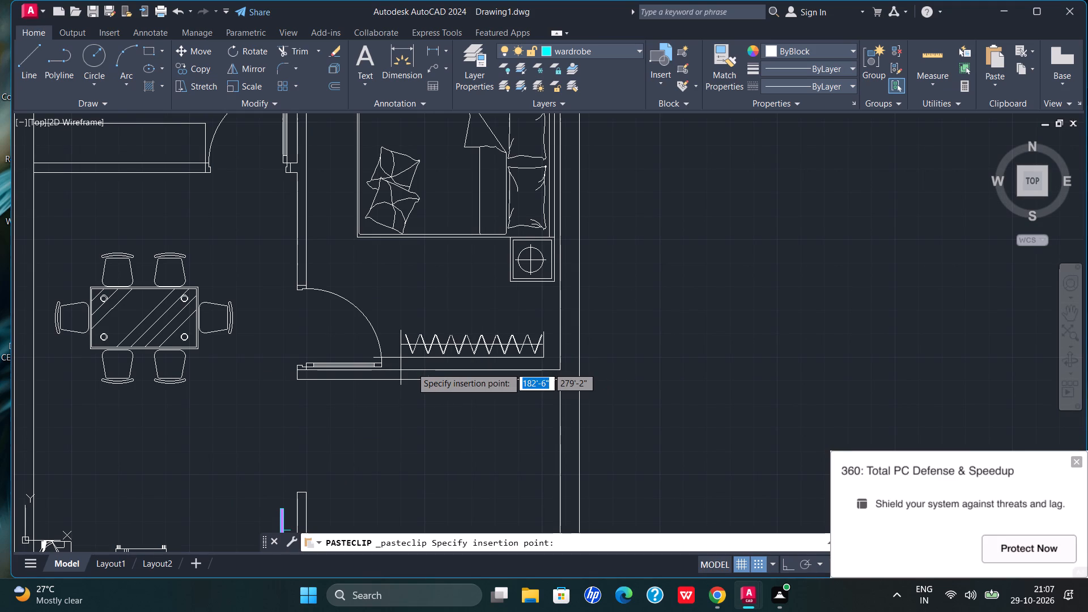
left_click(411, 367)
Rotate the middle bedroom's wardrobe copy 180 degrees about its lower-right corner.
scroll(415, 368, "down", 2)
scroll(423, 367, "up", 2)
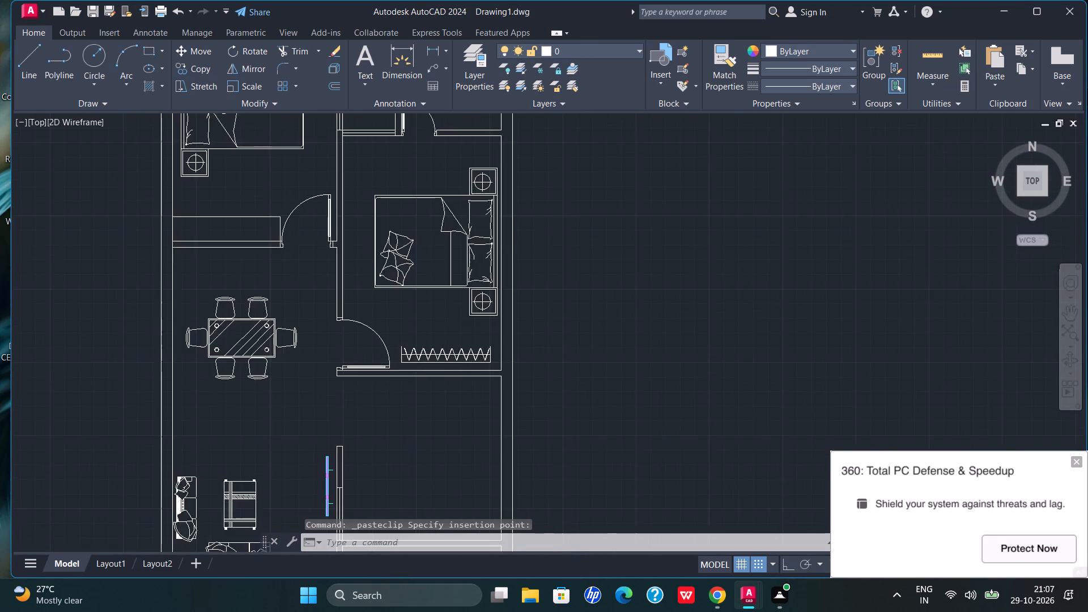
scroll(423, 366, "up", 1)
left_click_drag(571, 307, 392, 357)
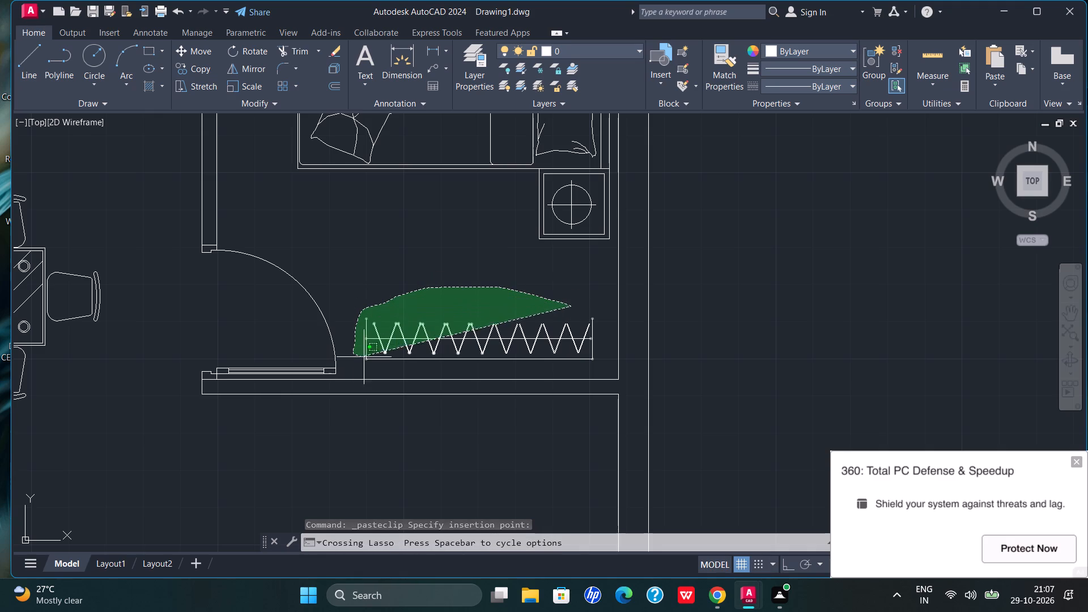
left_click_drag(392, 357, 598, 356)
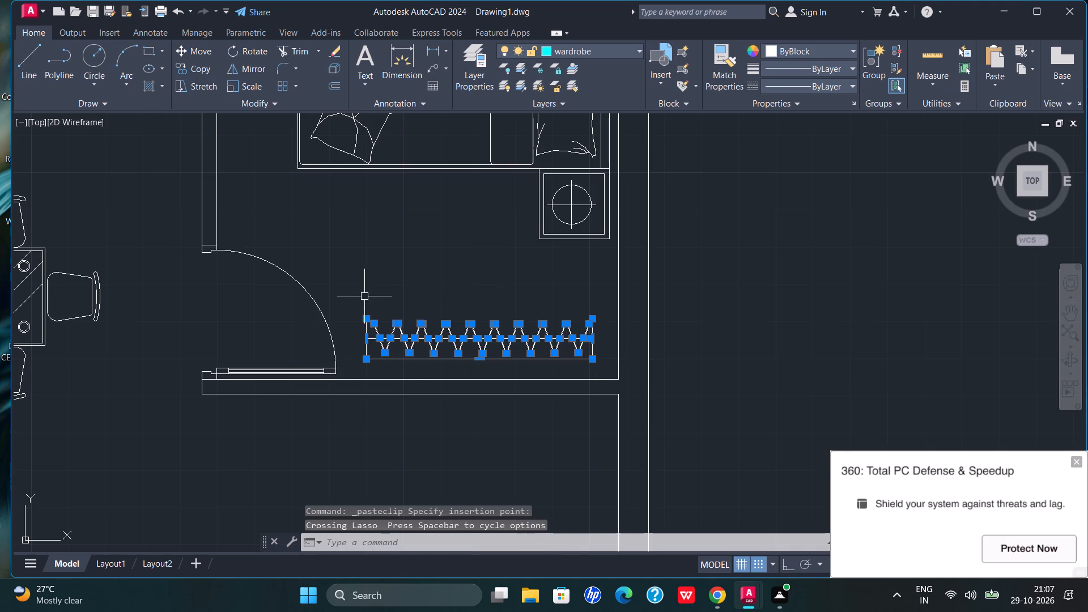
left_click(257, 52)
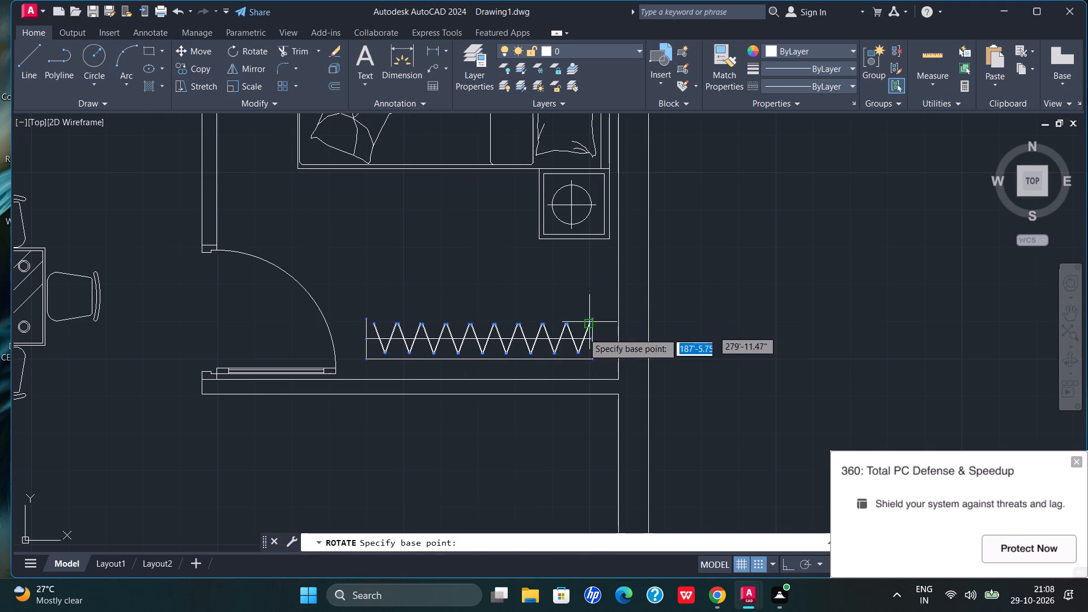
left_click(592, 345)
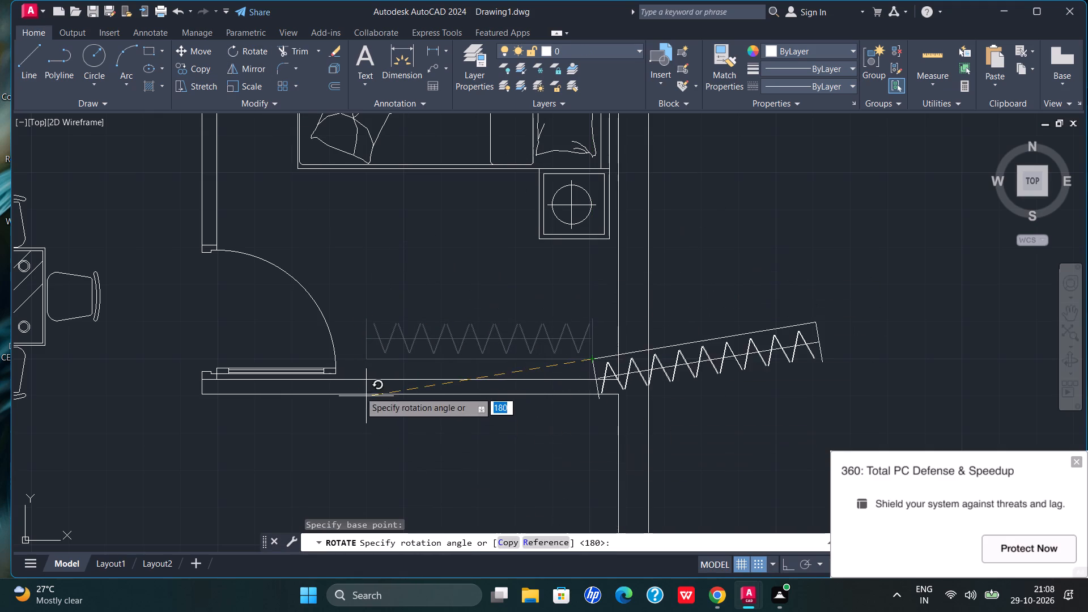
left_click(361, 343)
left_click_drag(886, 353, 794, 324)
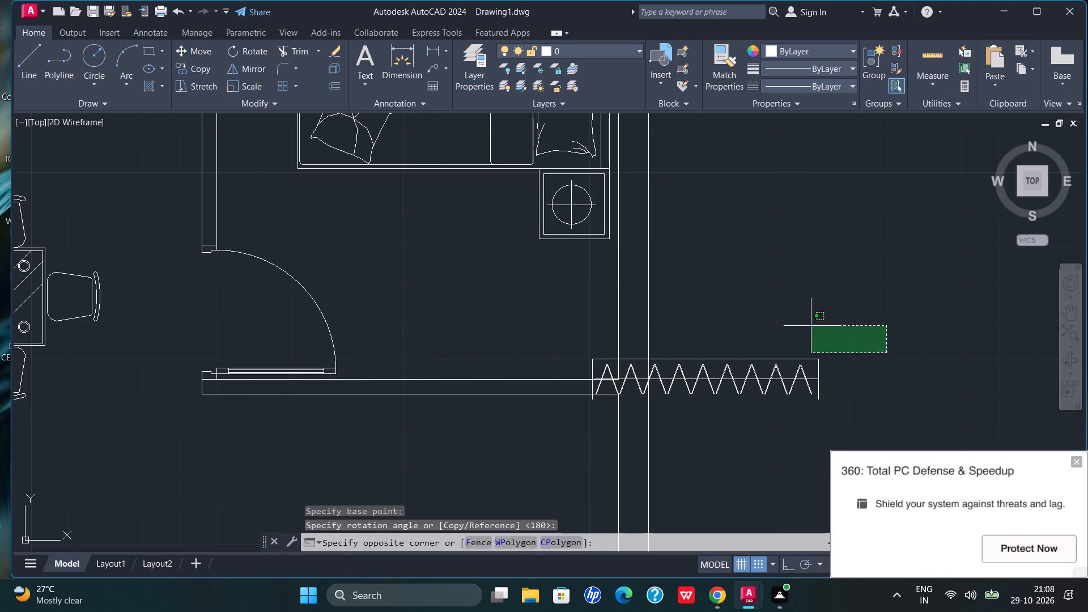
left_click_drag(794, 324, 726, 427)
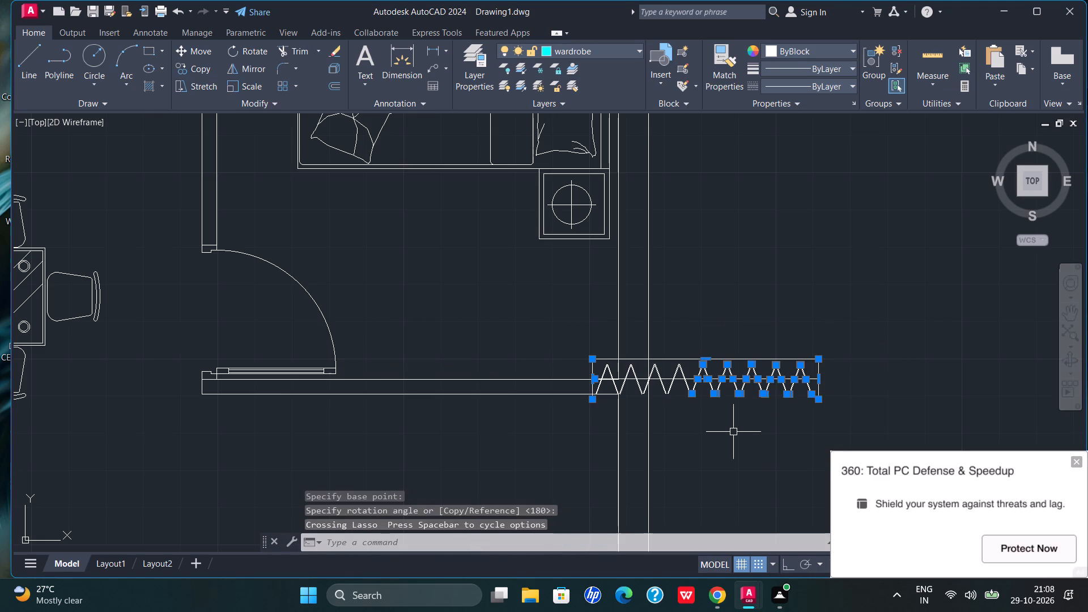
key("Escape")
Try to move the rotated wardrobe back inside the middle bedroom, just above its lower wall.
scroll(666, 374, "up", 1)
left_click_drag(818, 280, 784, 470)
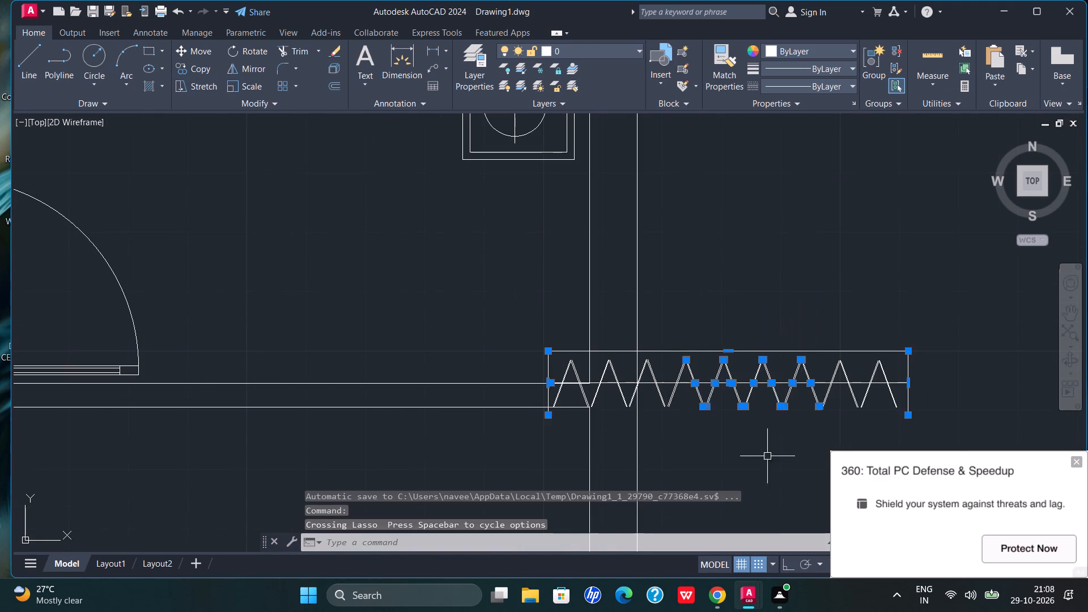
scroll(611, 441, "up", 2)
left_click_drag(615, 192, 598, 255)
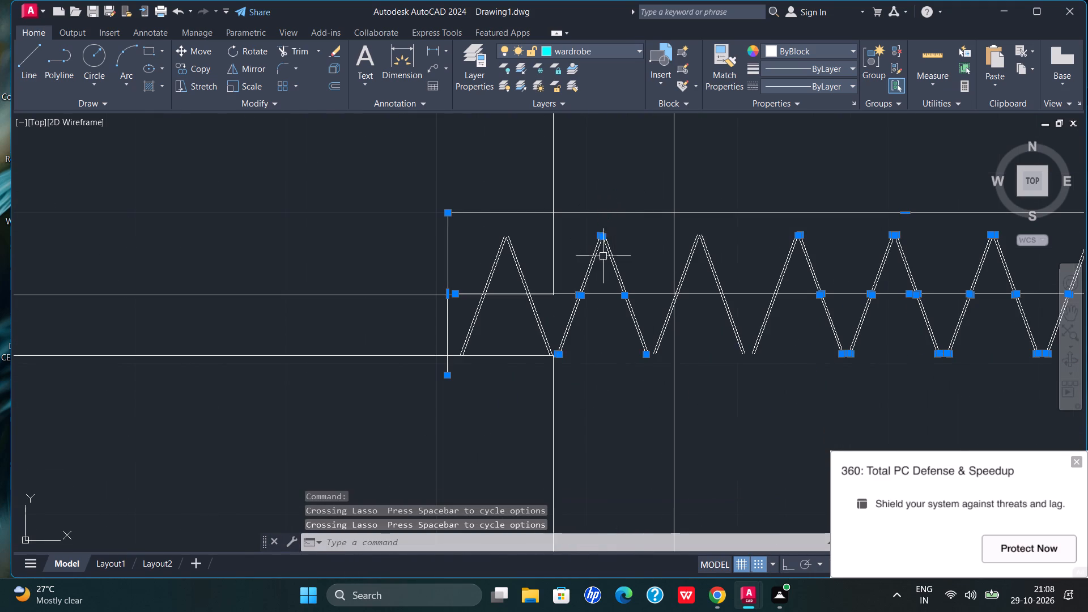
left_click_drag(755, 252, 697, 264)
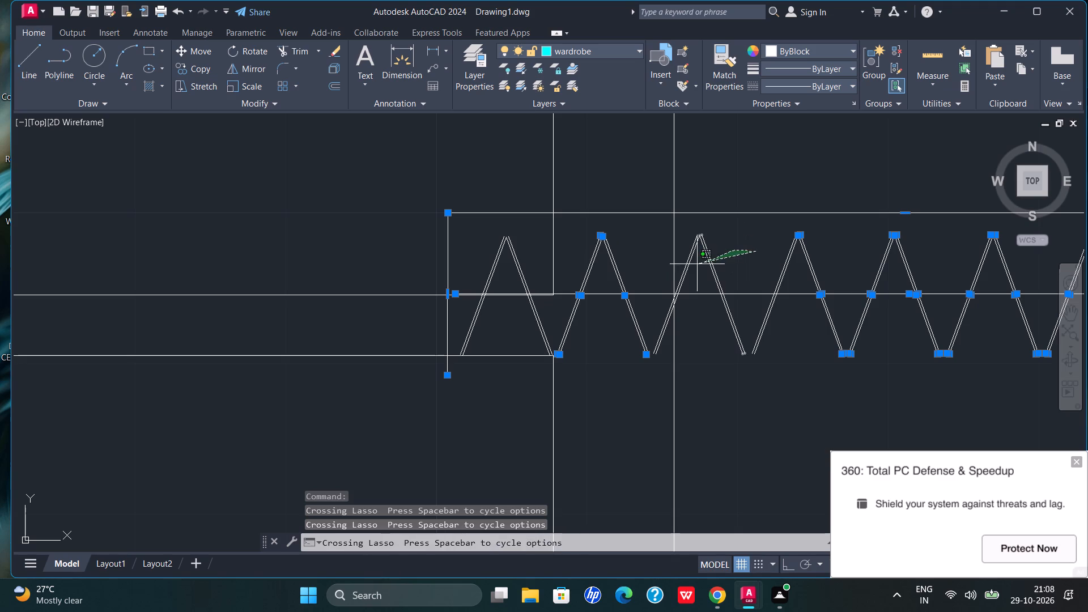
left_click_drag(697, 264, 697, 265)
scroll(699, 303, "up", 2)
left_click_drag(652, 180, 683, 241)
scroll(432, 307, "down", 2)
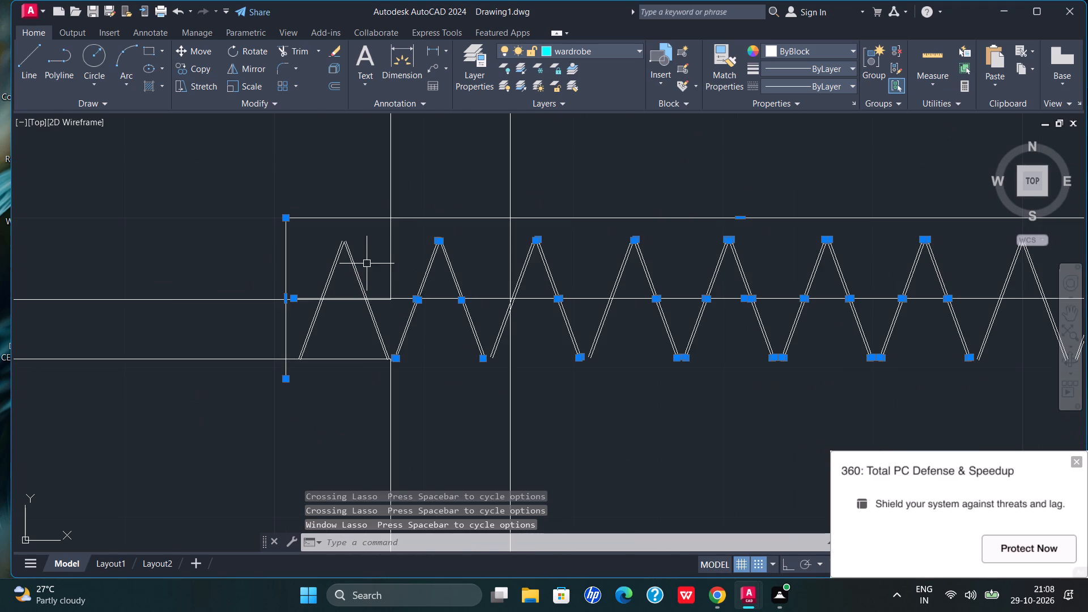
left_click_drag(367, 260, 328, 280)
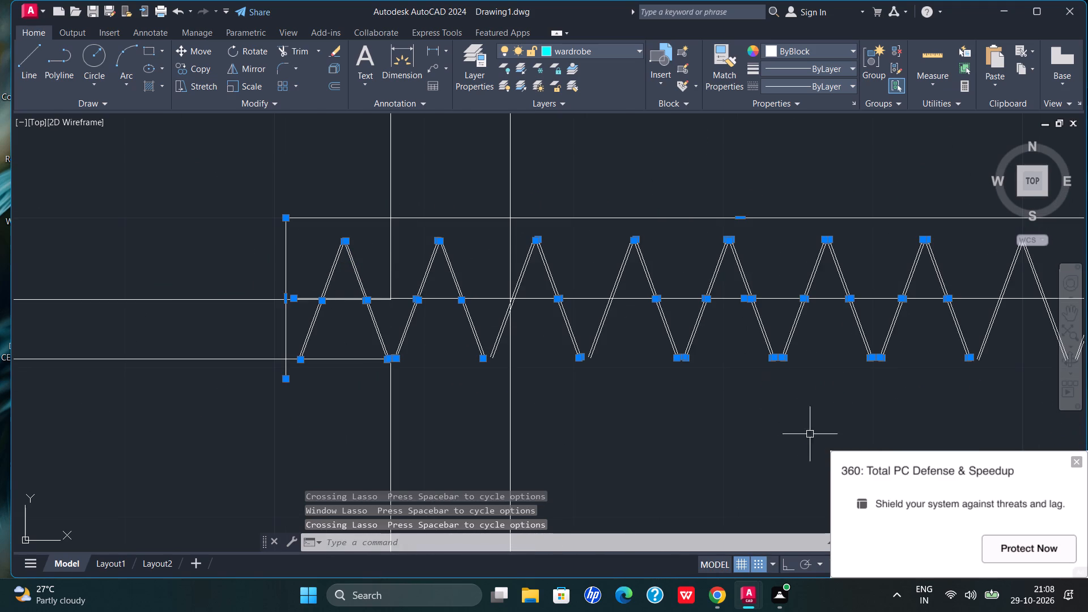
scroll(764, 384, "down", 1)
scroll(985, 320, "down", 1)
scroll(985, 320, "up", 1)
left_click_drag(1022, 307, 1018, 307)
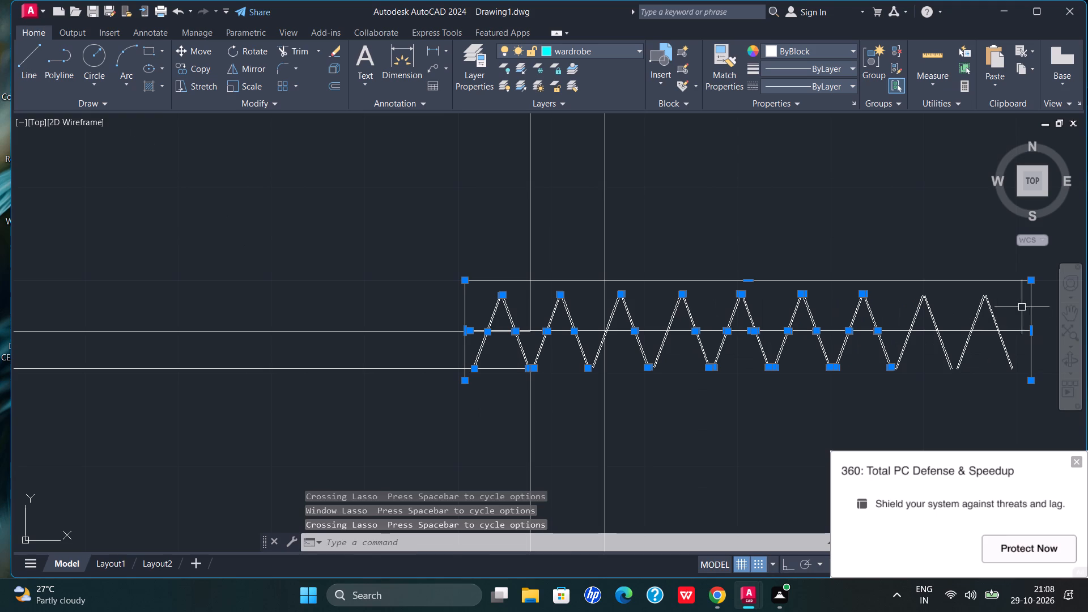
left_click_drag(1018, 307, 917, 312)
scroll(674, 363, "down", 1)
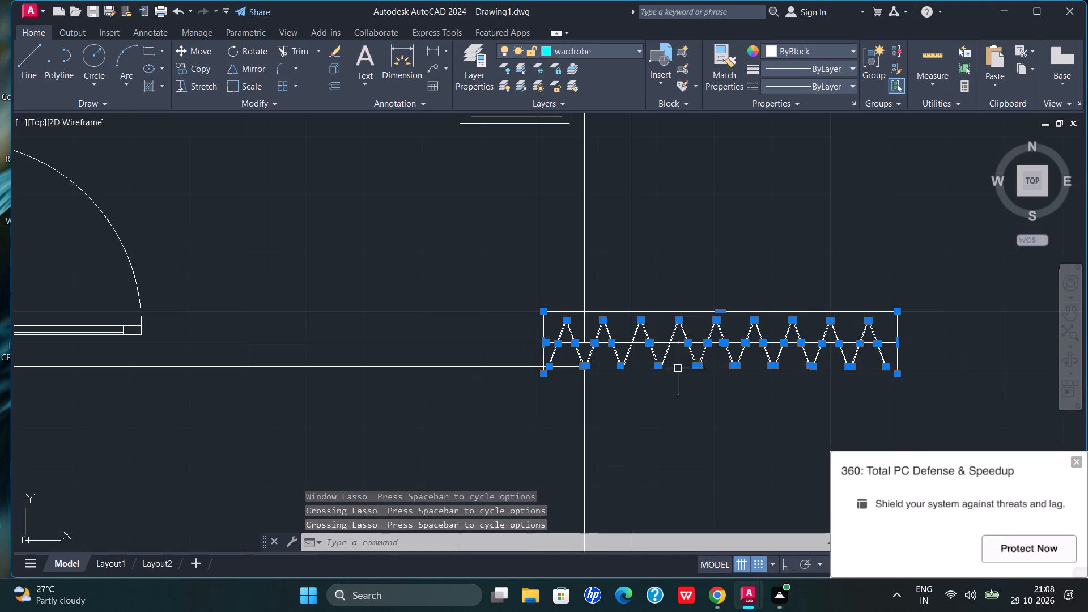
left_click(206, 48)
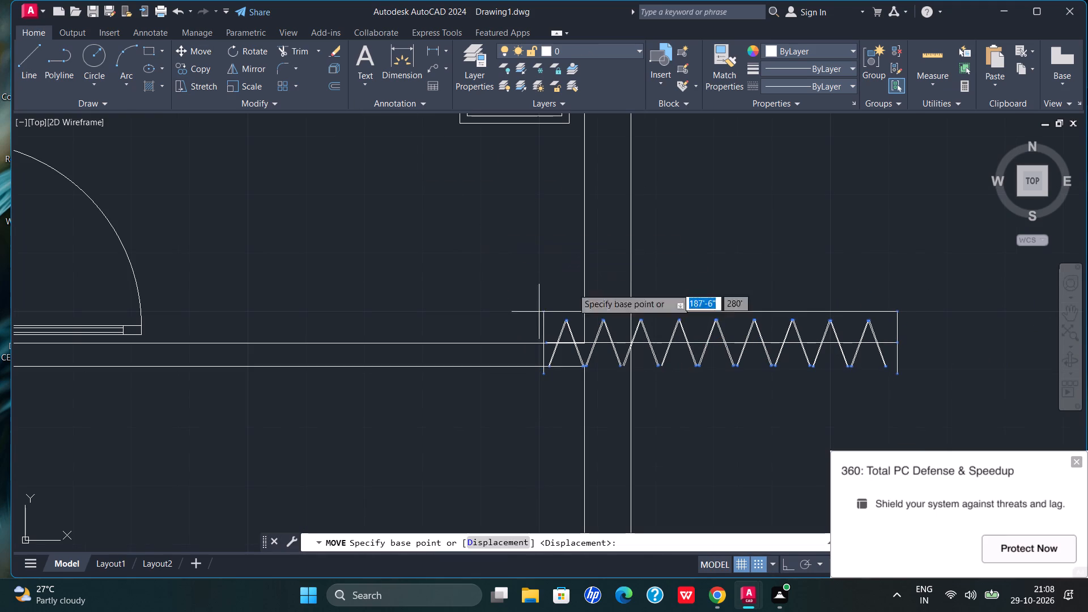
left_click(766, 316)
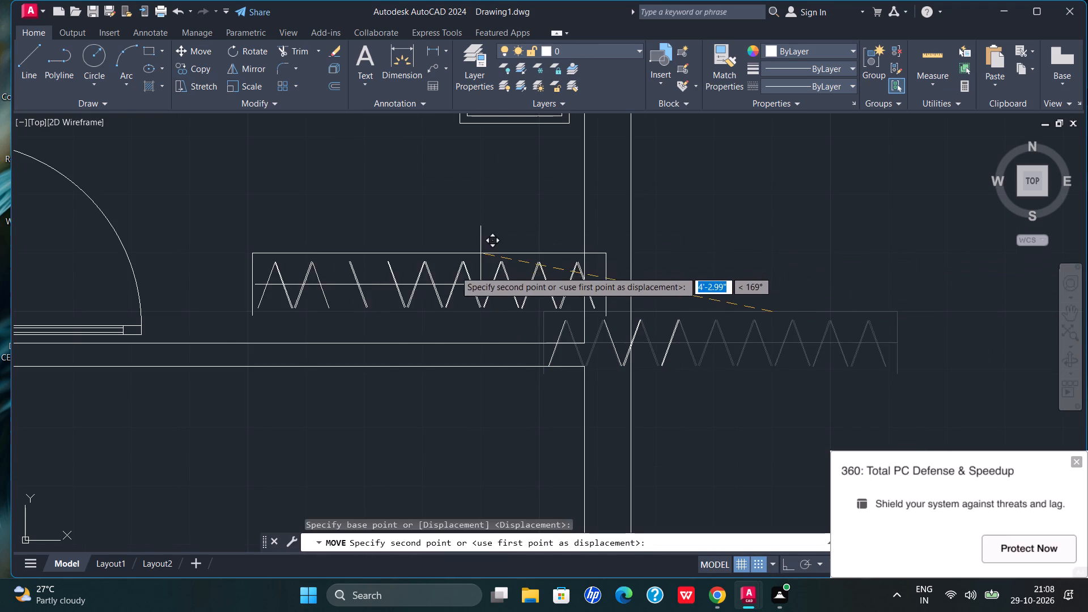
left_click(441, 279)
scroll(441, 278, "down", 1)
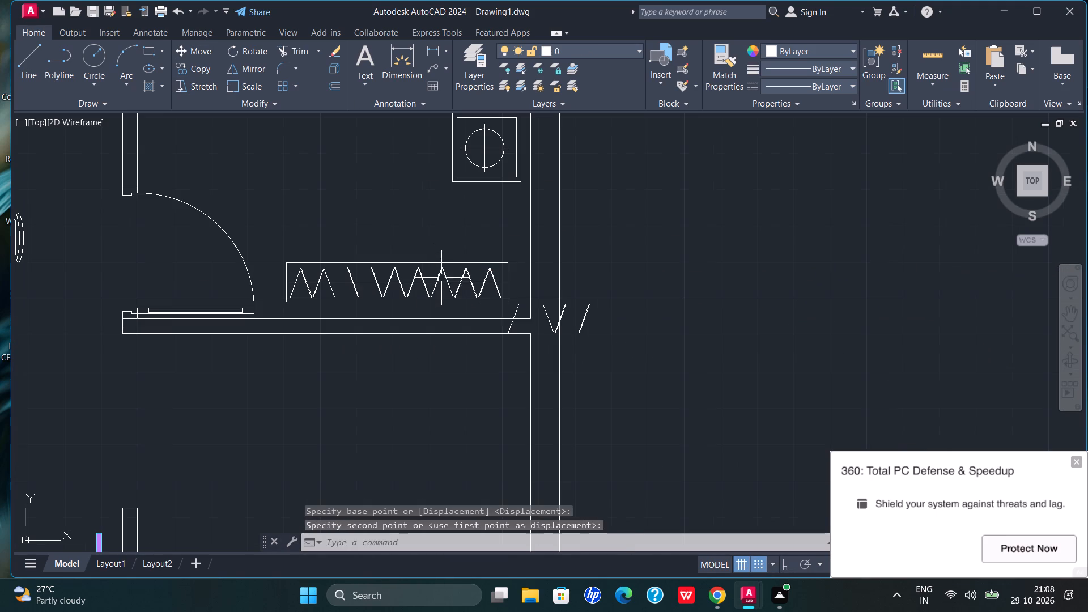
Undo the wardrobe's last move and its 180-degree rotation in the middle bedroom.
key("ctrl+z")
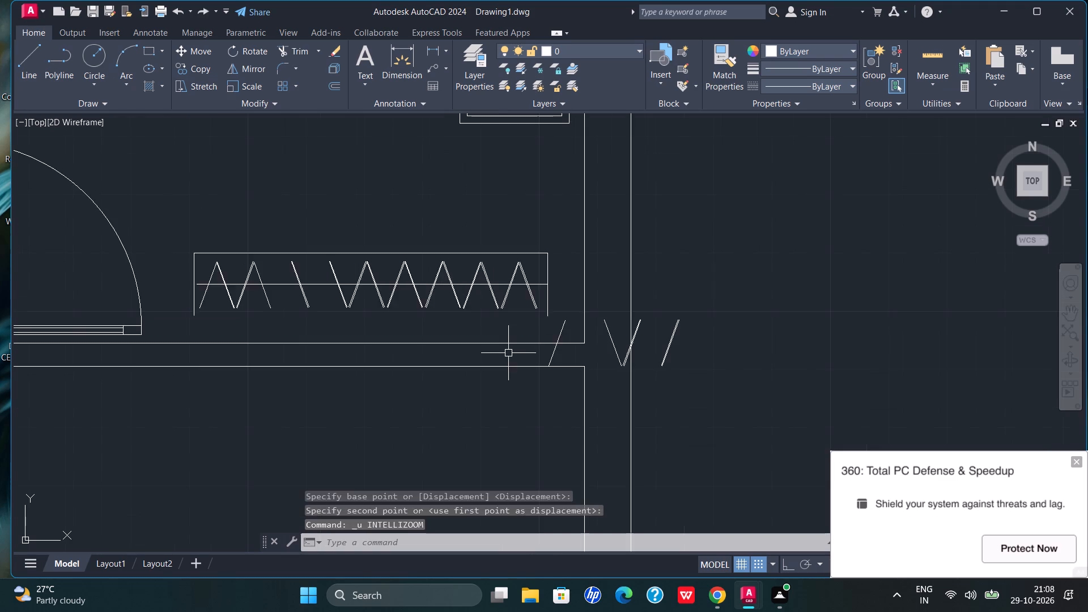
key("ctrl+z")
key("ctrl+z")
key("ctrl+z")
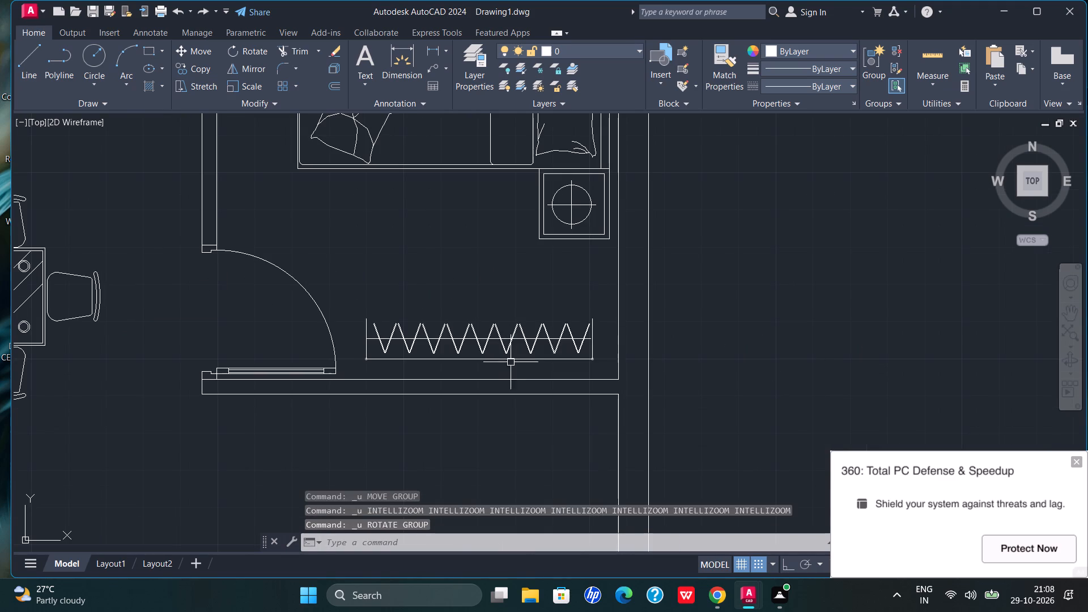
Move the middle bedroom's wardrobe horizontally out of the plan, into the empty space just past the outer wall.
left_click_drag(600, 326, 367, 368)
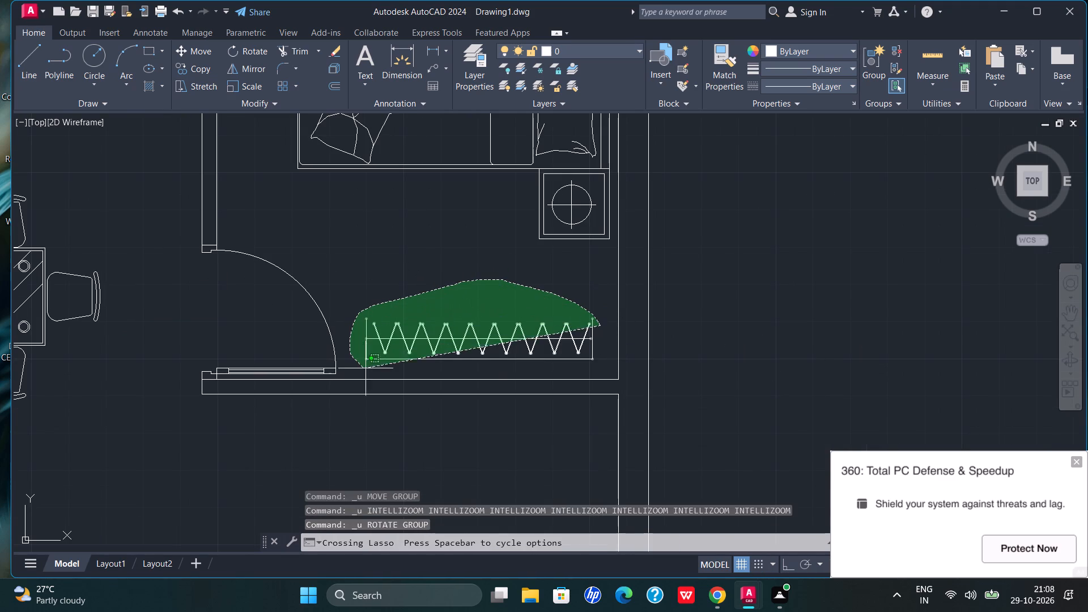
left_click_drag(367, 368, 592, 362)
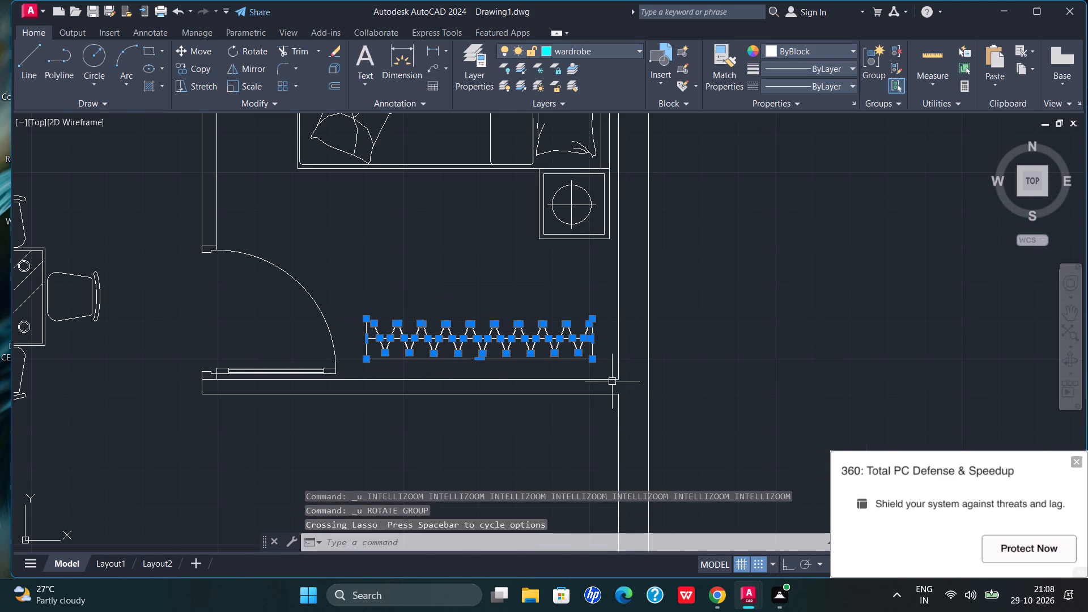
key("ctrl+c")
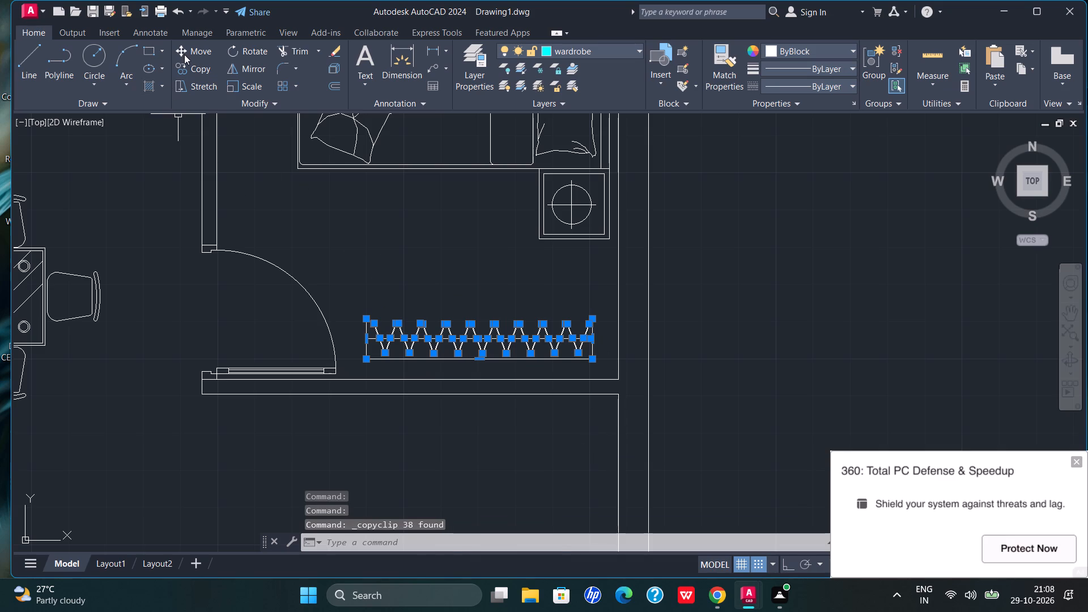
left_click(185, 53)
left_click(530, 335)
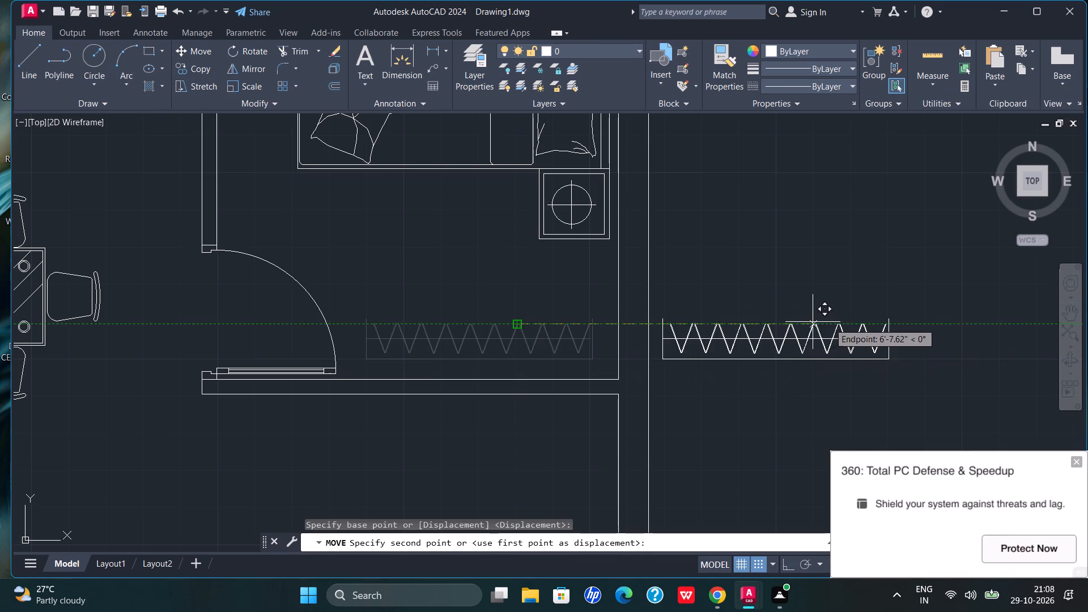
left_click(841, 328)
left_click_drag(933, 307, 704, 300)
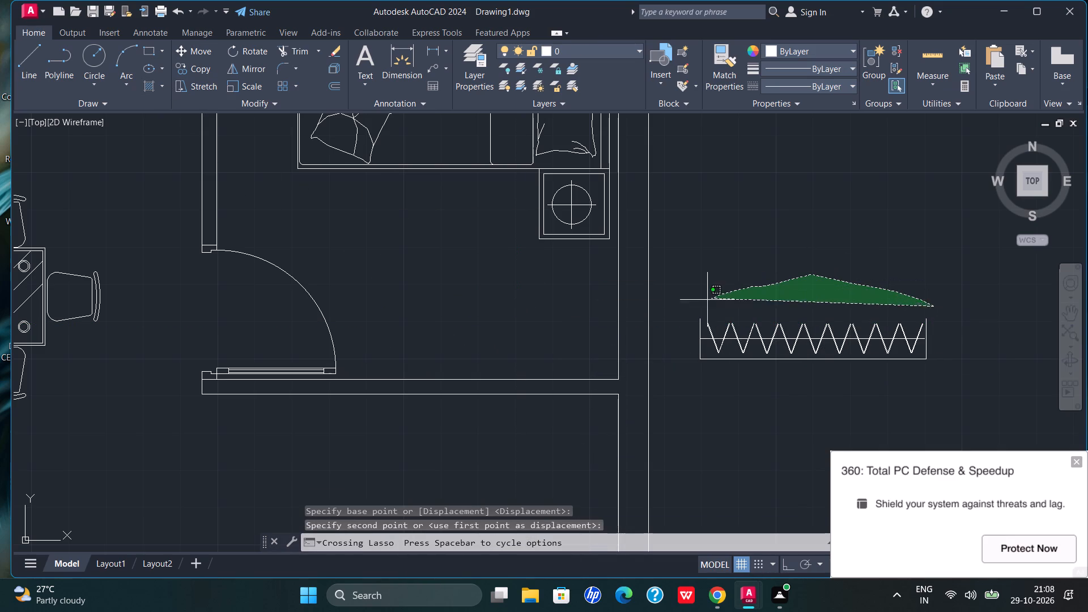
left_click_drag(704, 300, 970, 372)
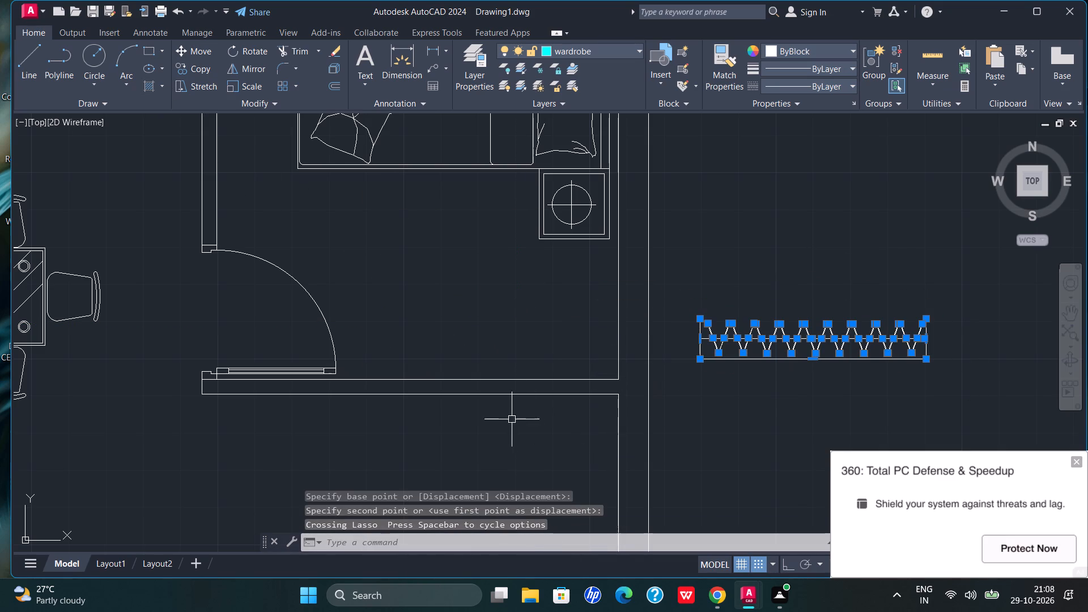
key("Escape")
Move the wardrobe farther from the outer wall, well clear of the house plan.
scroll(478, 397, "down", 2)
left_click_drag(702, 380, 663, 354)
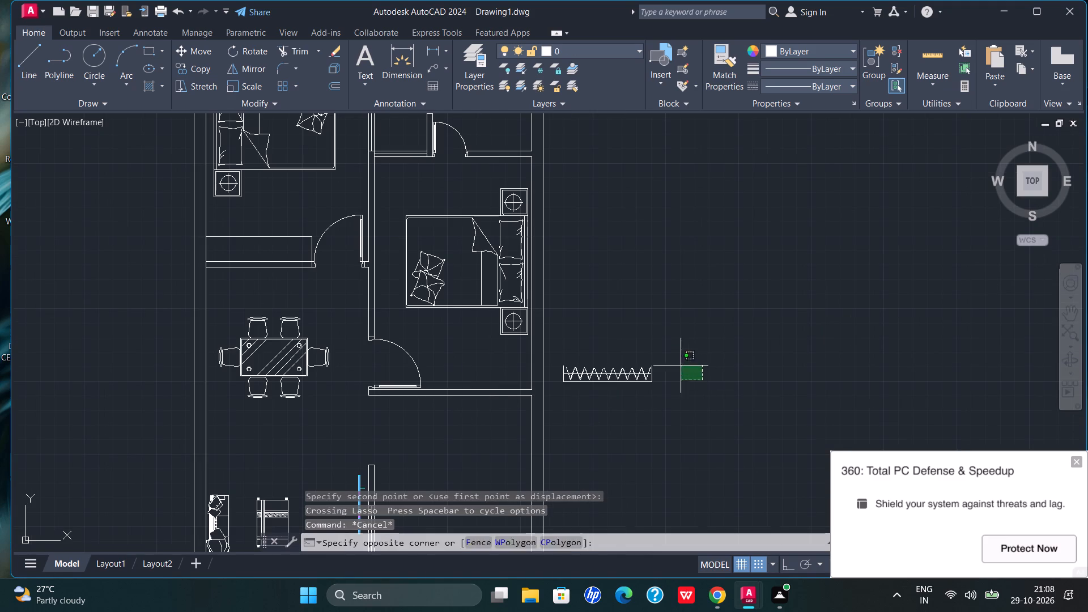
left_click_drag(663, 354, 620, 391)
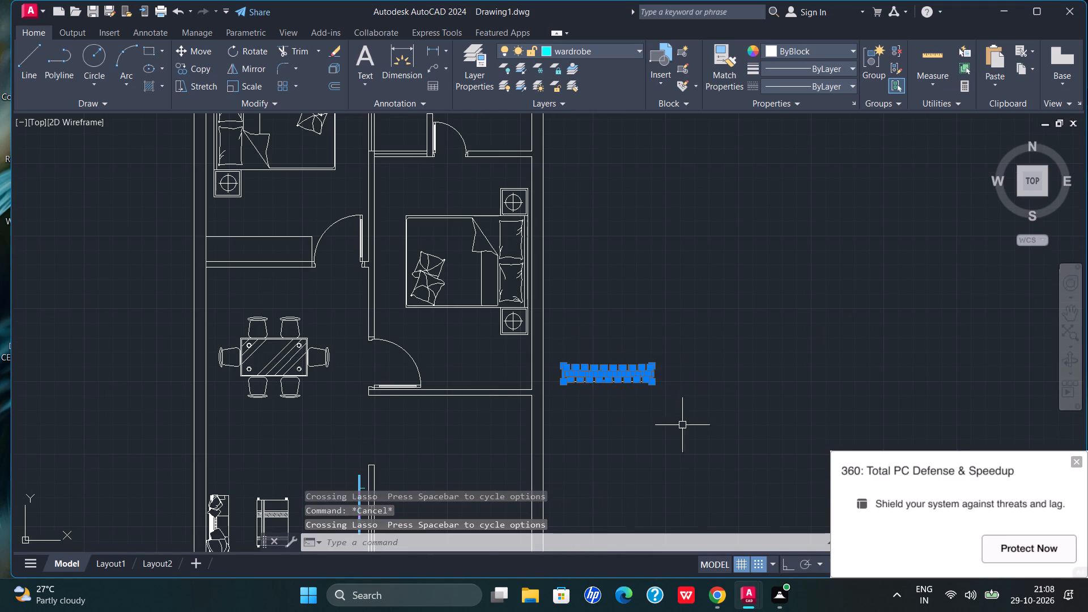
left_click(205, 52)
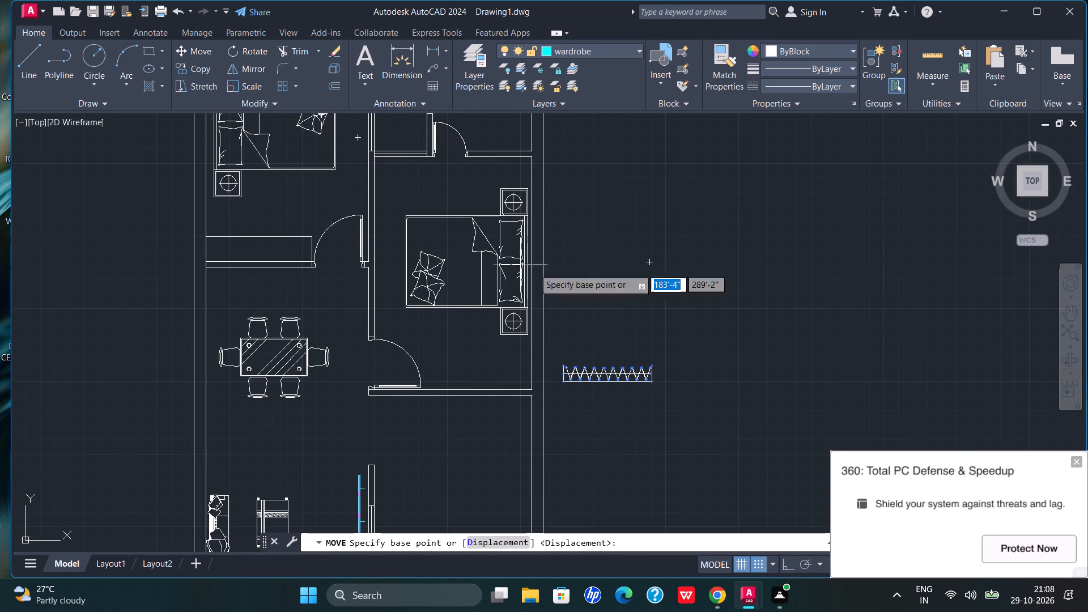
left_click(616, 376)
left_click(747, 365)
Rotate the wardrobe beside the plan 180 degrees about a point near its right end, with Ortho on.
left_click_drag(798, 328, 820, 421)
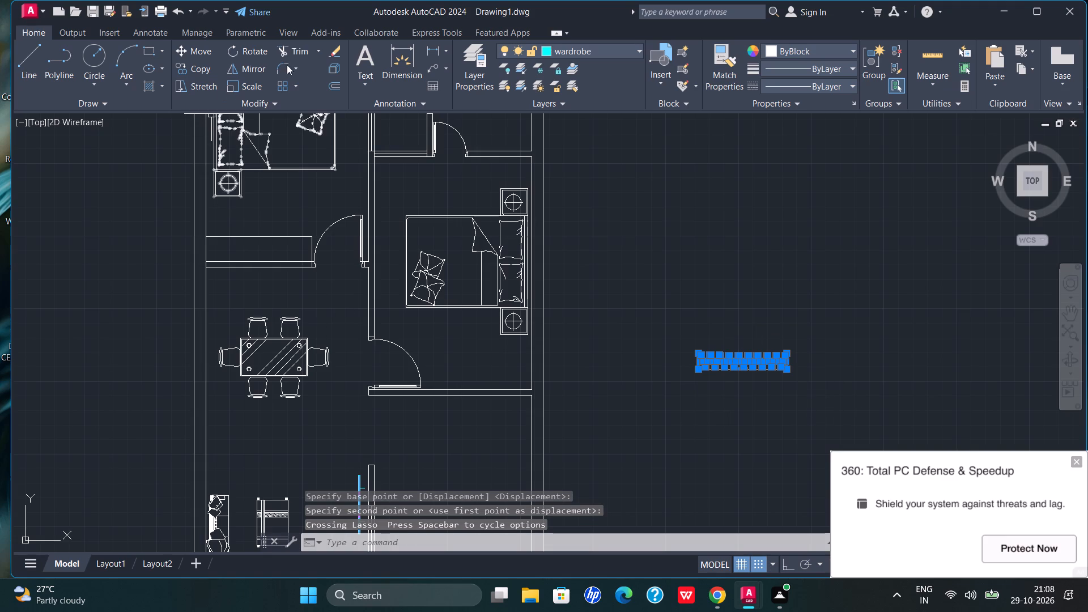
left_click(252, 56)
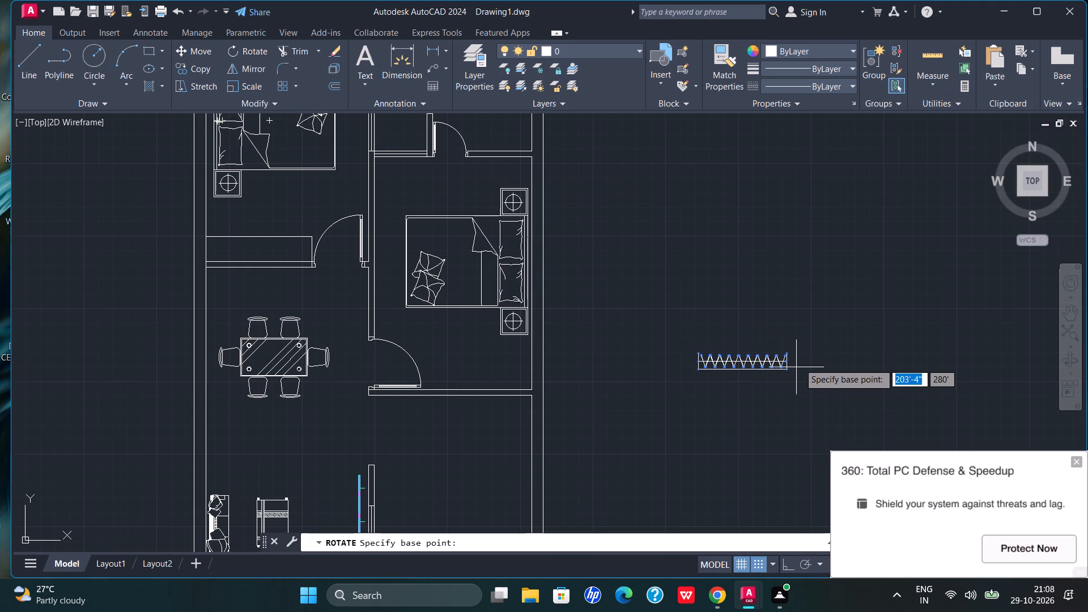
left_click(788, 372)
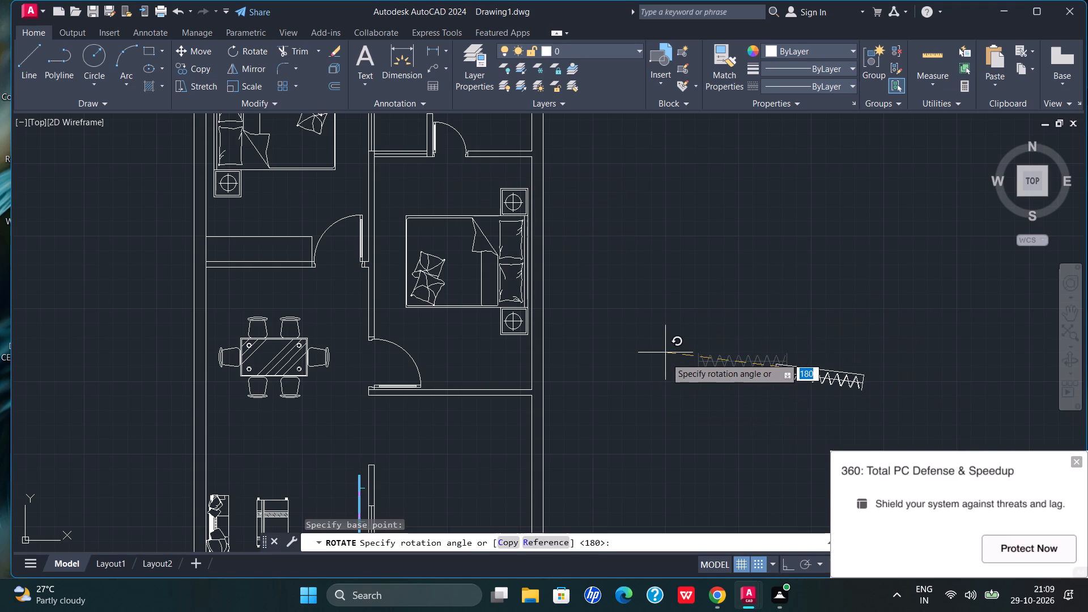
key("F8")
left_click_drag(668, 346, 667, 351)
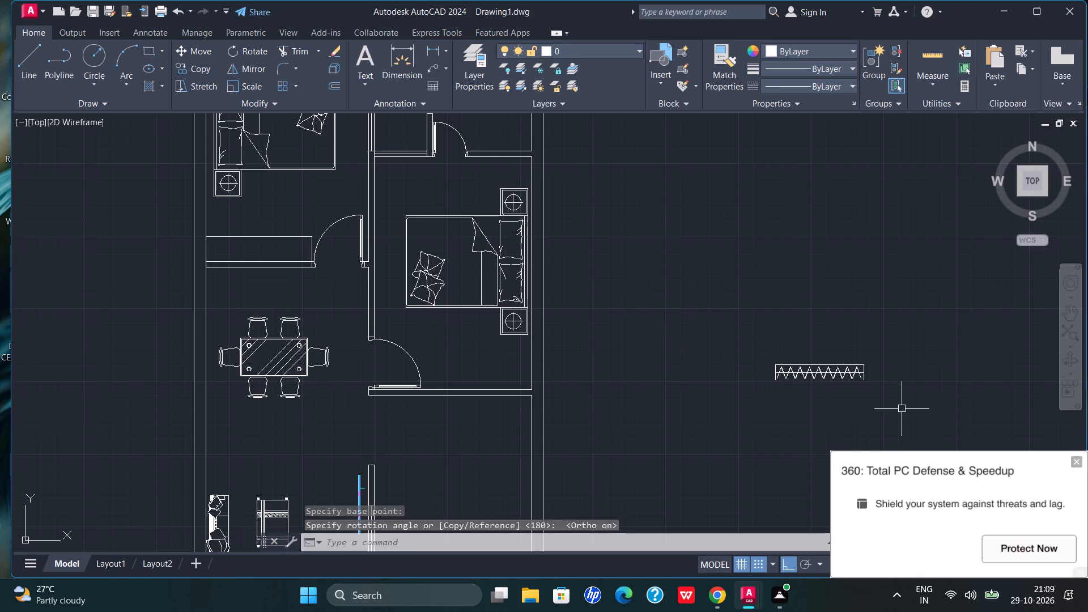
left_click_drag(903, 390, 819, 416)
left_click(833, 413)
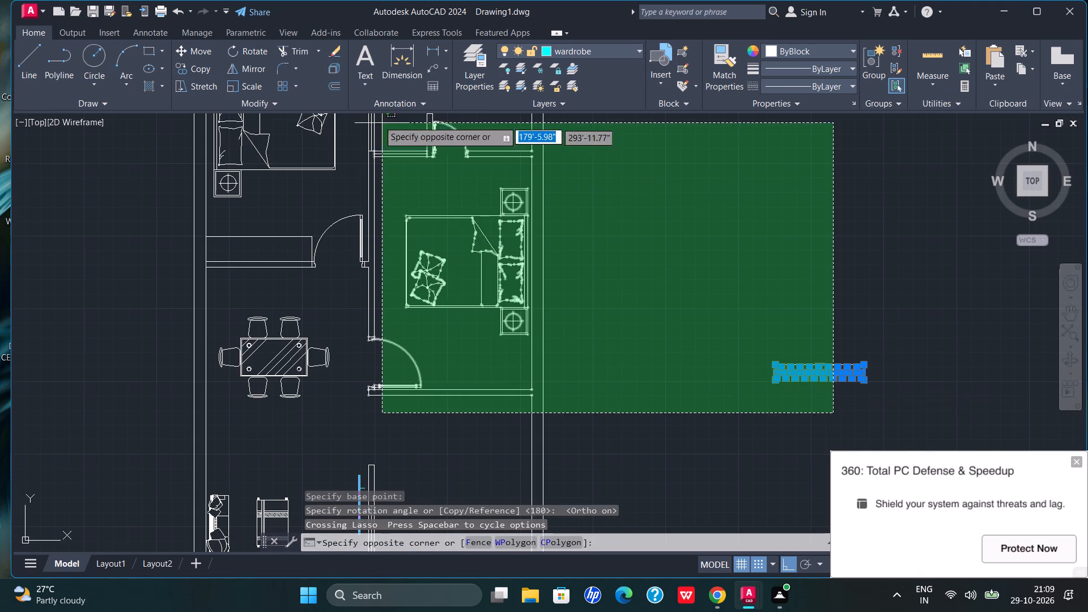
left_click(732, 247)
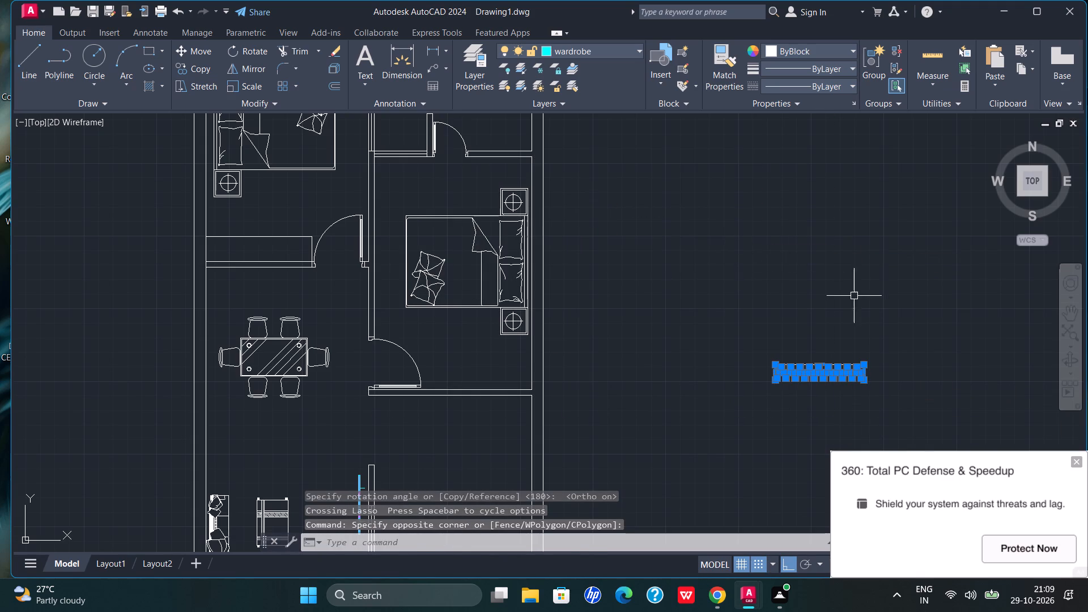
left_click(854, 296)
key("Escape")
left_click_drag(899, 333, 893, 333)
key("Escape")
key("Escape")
Move the rotated wardrobe, with Ortho off, into the middle bedroom against its lower wall, between the door and the outer wall.
left_click_drag(905, 360, 901, 359)
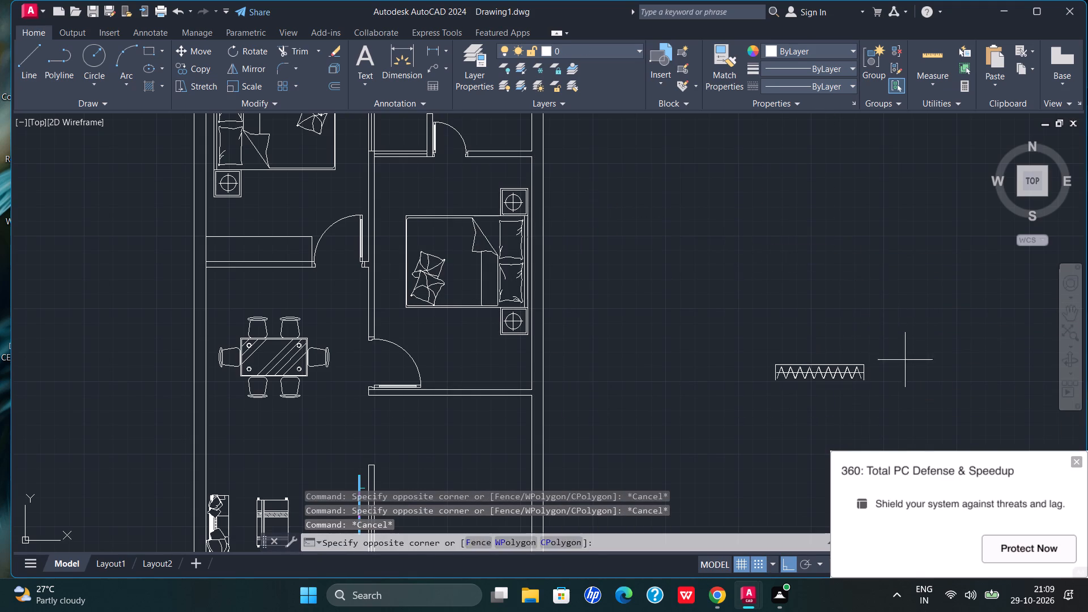
left_click_drag(901, 359, 862, 399)
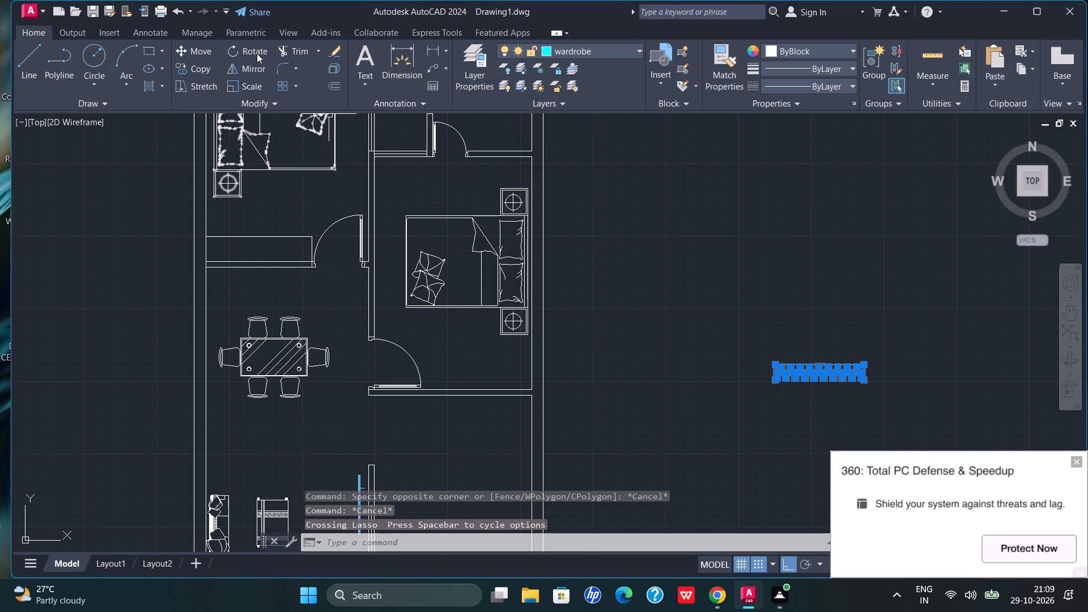
left_click(190, 46)
left_click(808, 378)
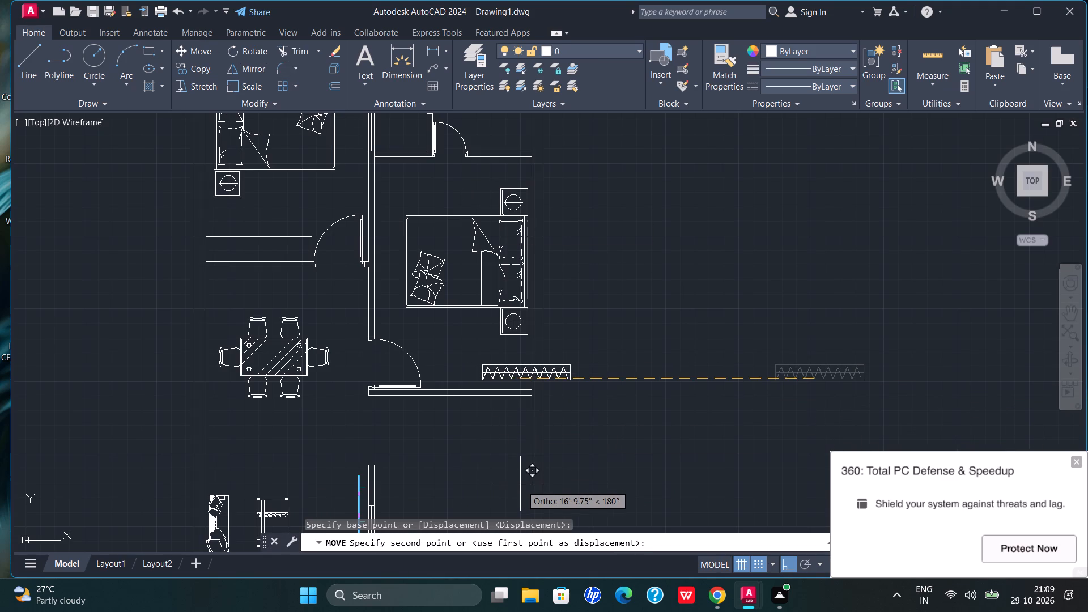
key("F8")
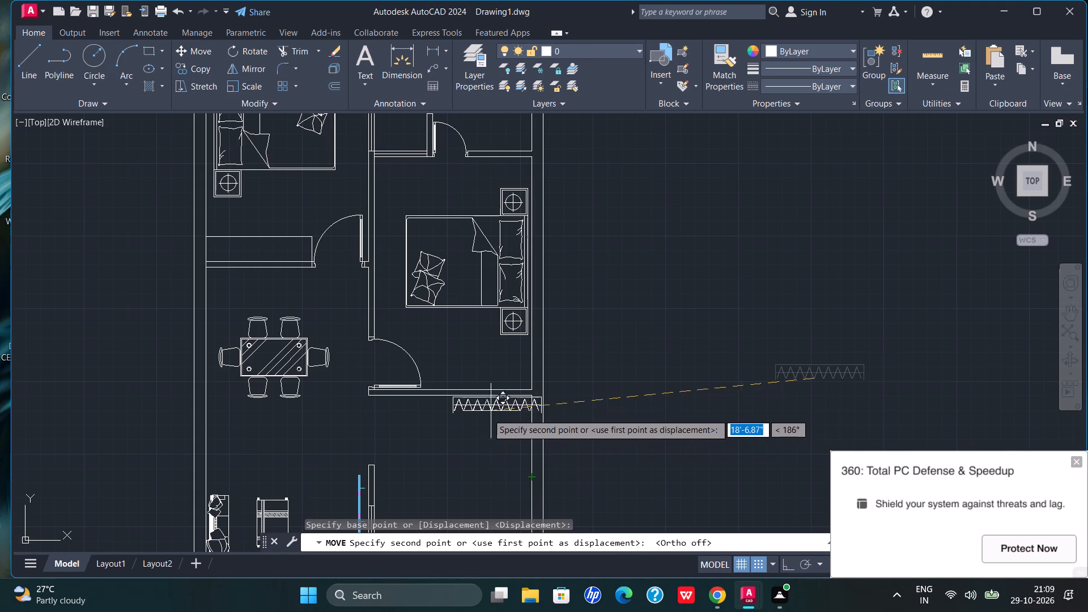
scroll(474, 381, "up", 2)
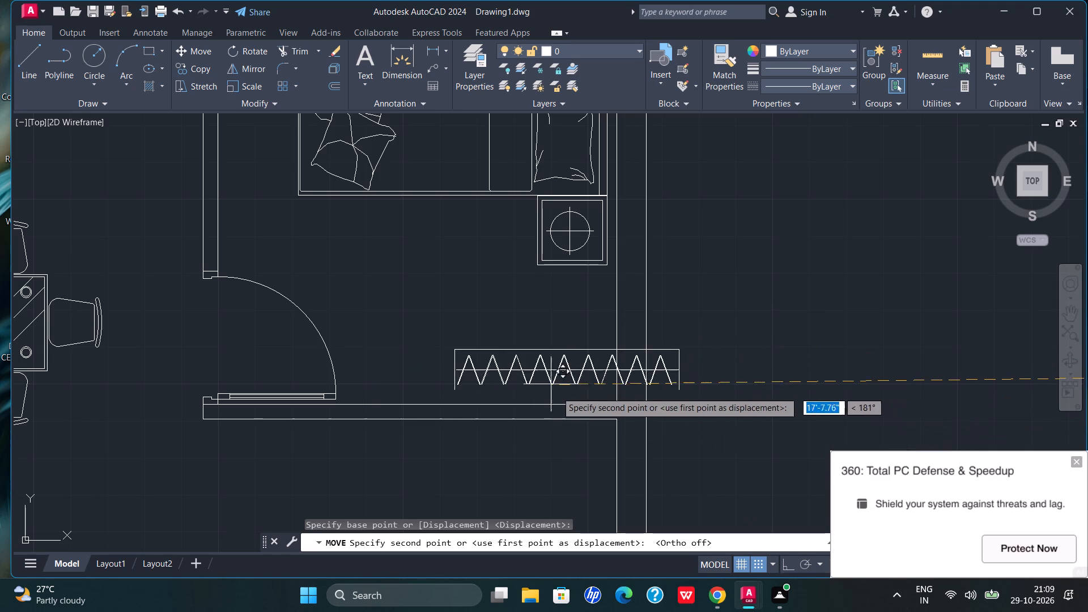
scroll(470, 384, "down", 1)
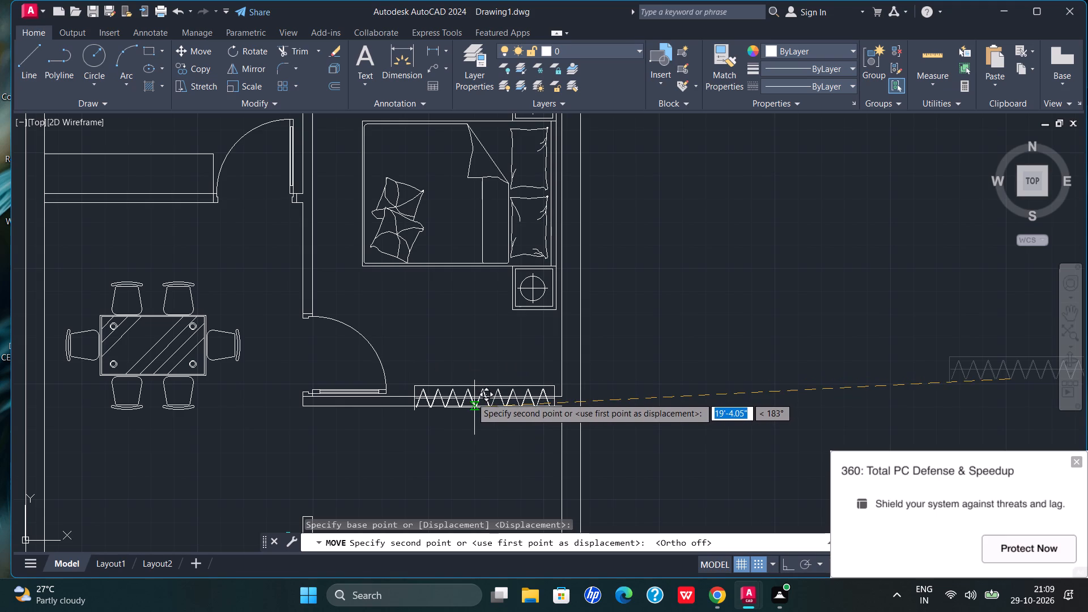
left_click(471, 390)
scroll(471, 402, "down", 2)
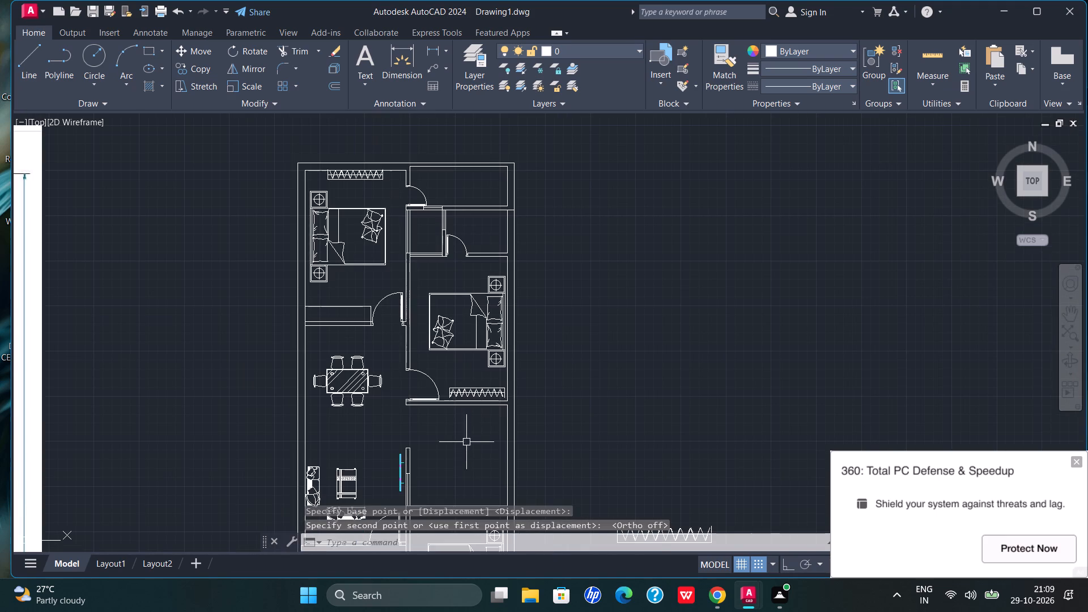
scroll(456, 488, "down", 1)
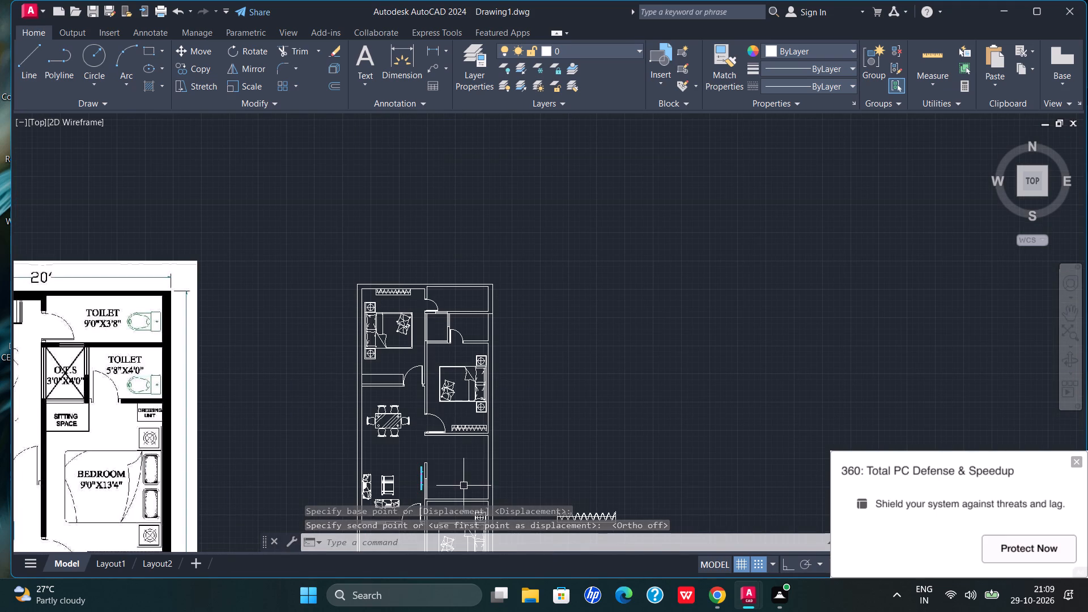
Delete the spare wardrobe standing in the empty space beside the house plan.
scroll(507, 361, "down", 1)
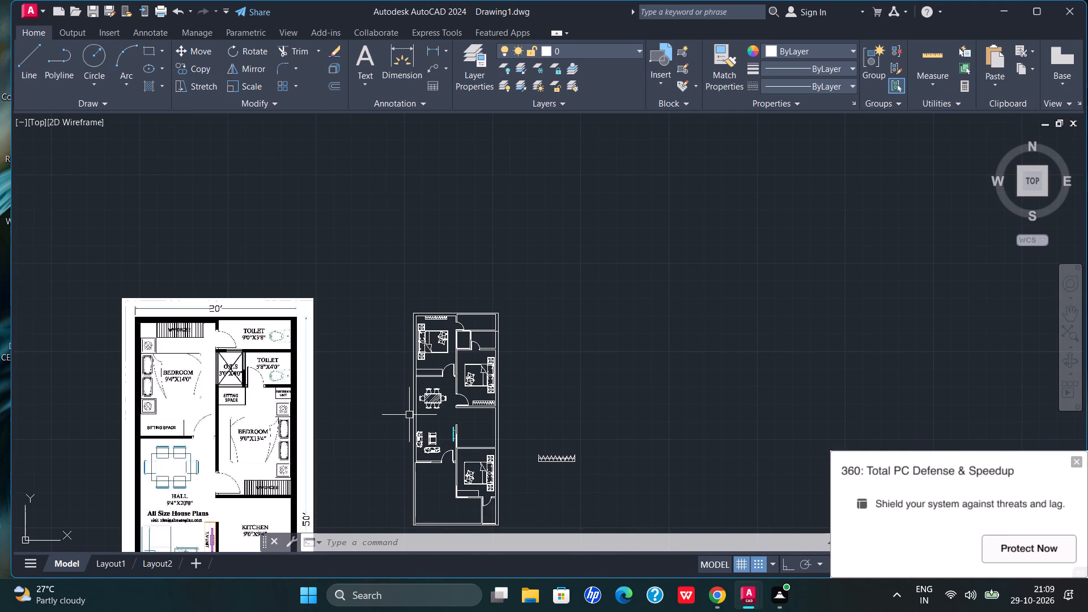
scroll(229, 396, "down", 4)
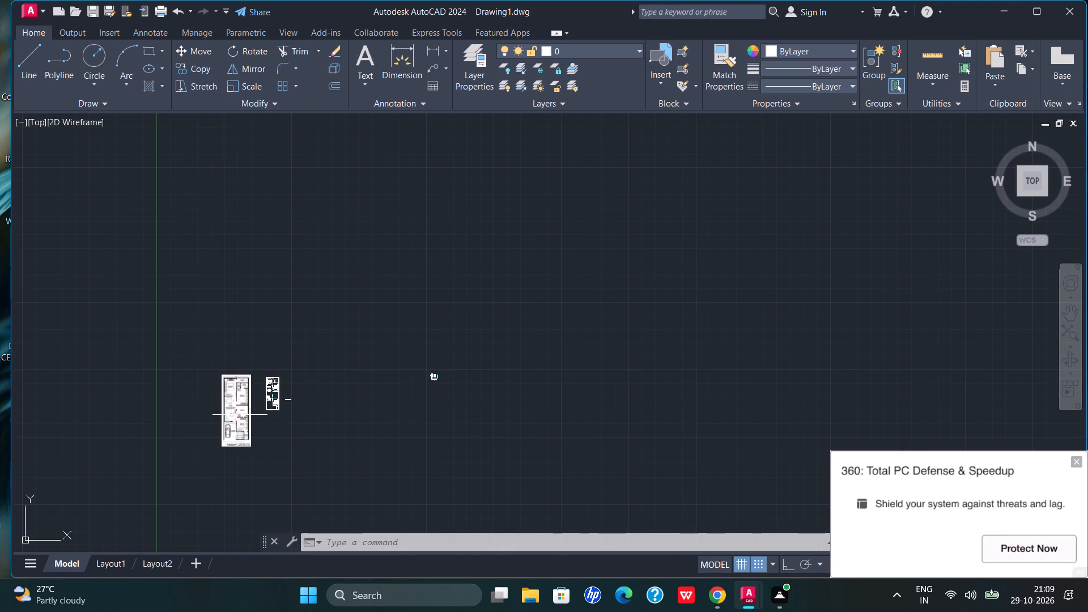
scroll(270, 417, "up", 3)
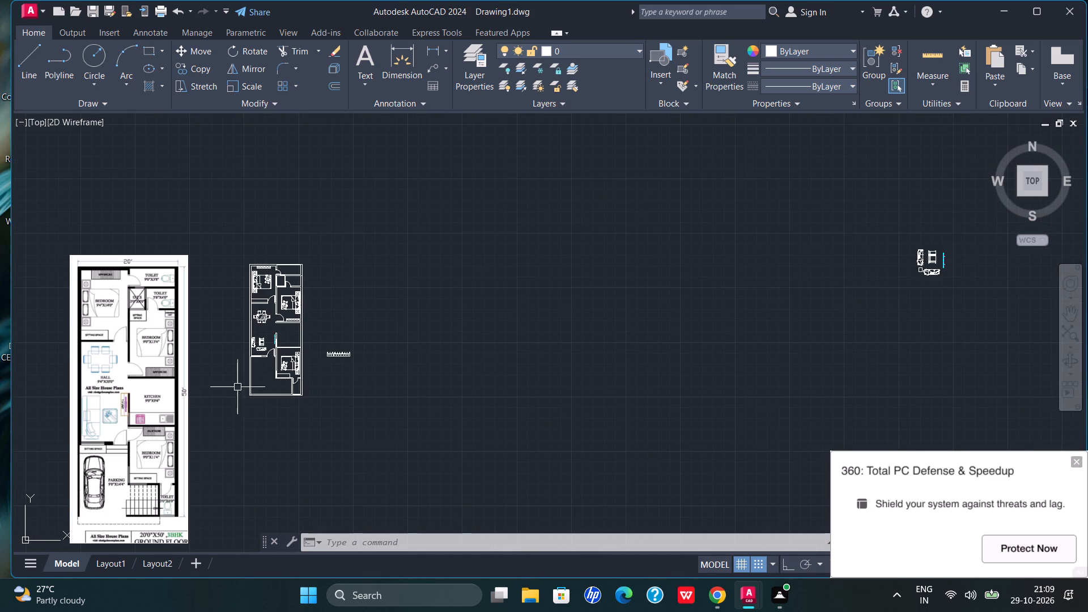
scroll(41, 354, "up", 3)
scroll(41, 354, "down", 1)
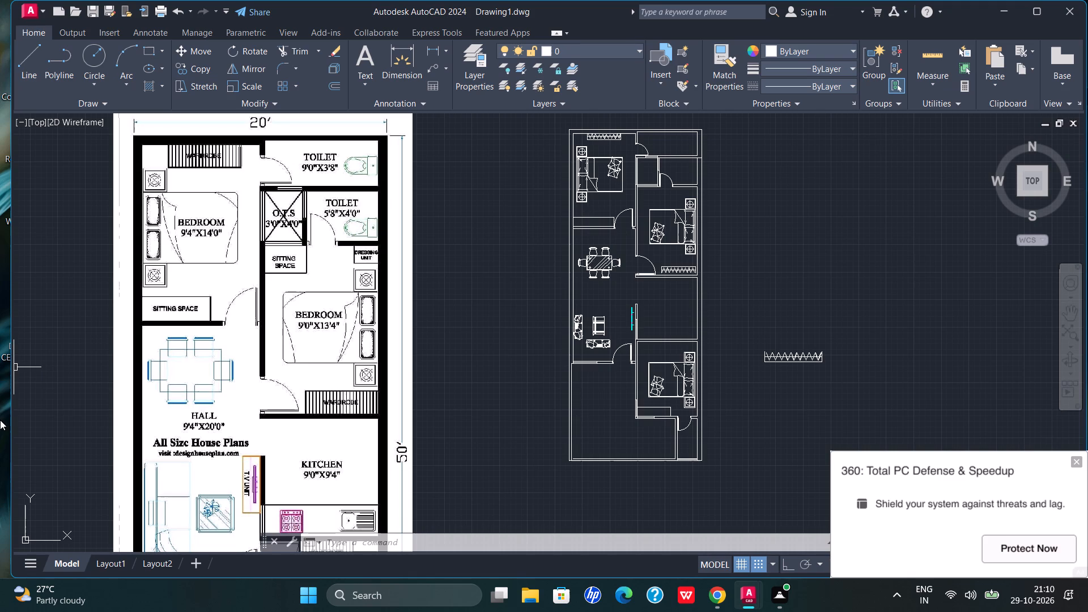
left_click_drag(872, 370, 817, 335)
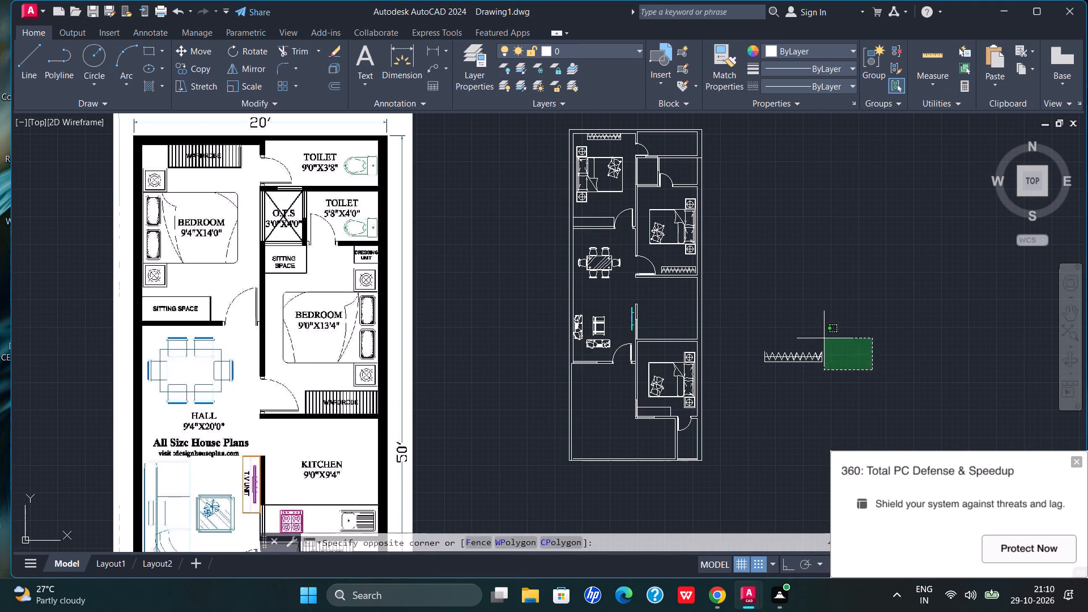
left_click_drag(817, 335, 781, 402)
key("Delete")
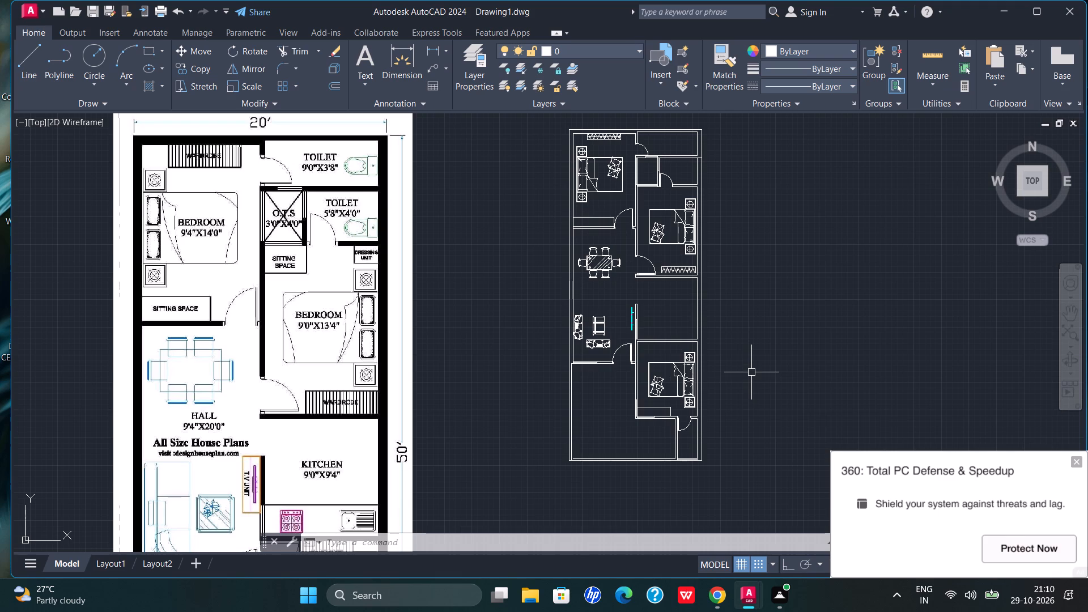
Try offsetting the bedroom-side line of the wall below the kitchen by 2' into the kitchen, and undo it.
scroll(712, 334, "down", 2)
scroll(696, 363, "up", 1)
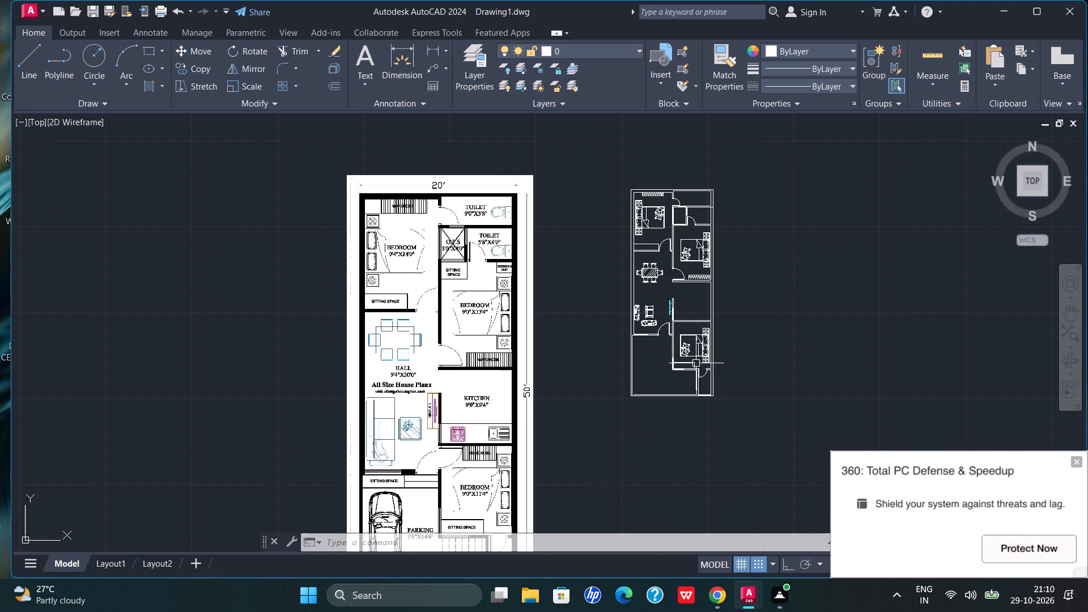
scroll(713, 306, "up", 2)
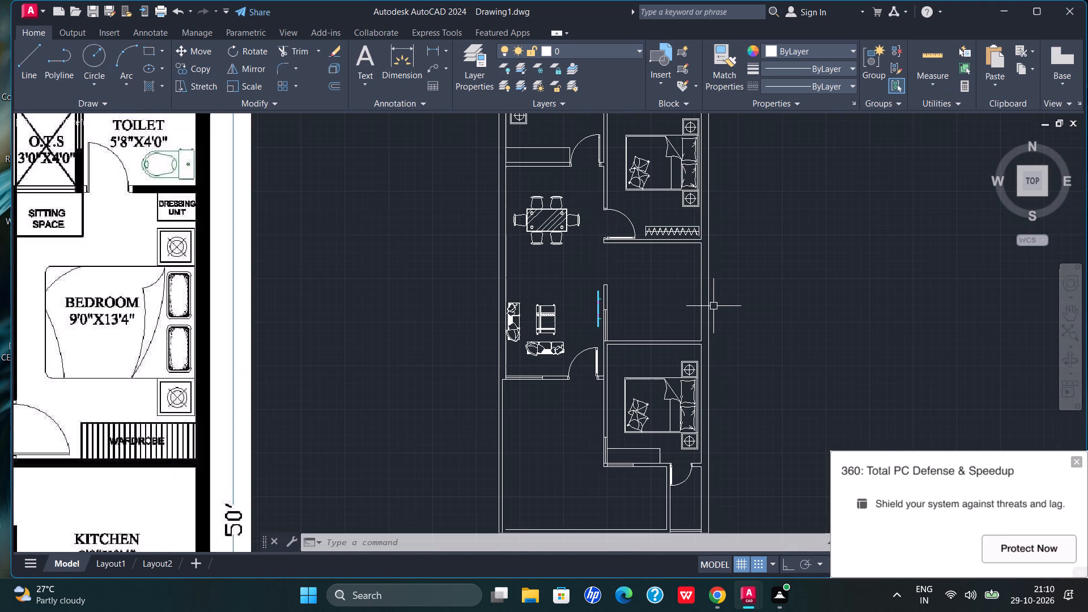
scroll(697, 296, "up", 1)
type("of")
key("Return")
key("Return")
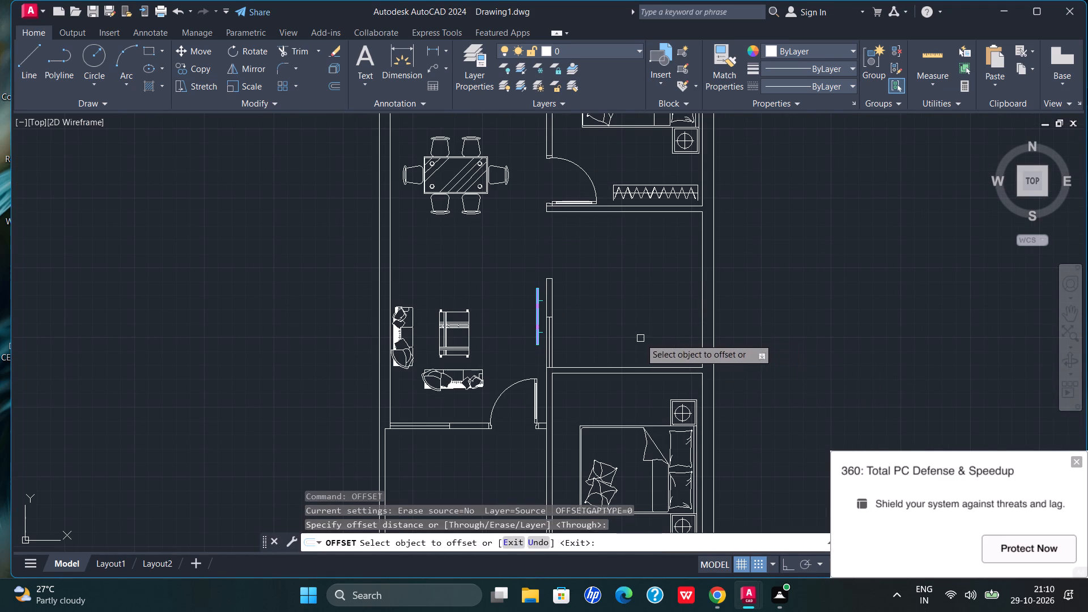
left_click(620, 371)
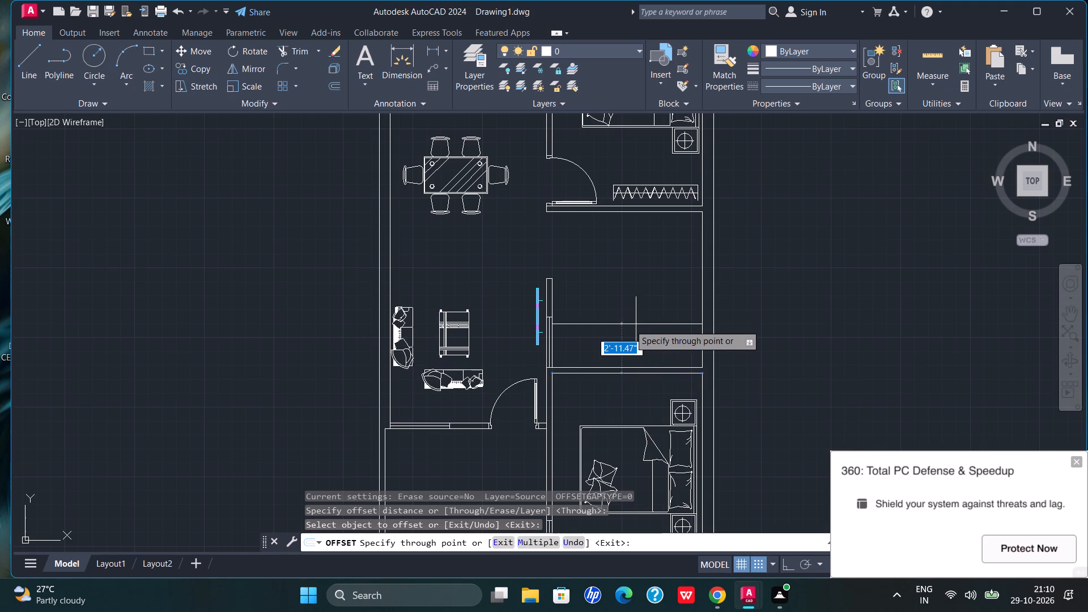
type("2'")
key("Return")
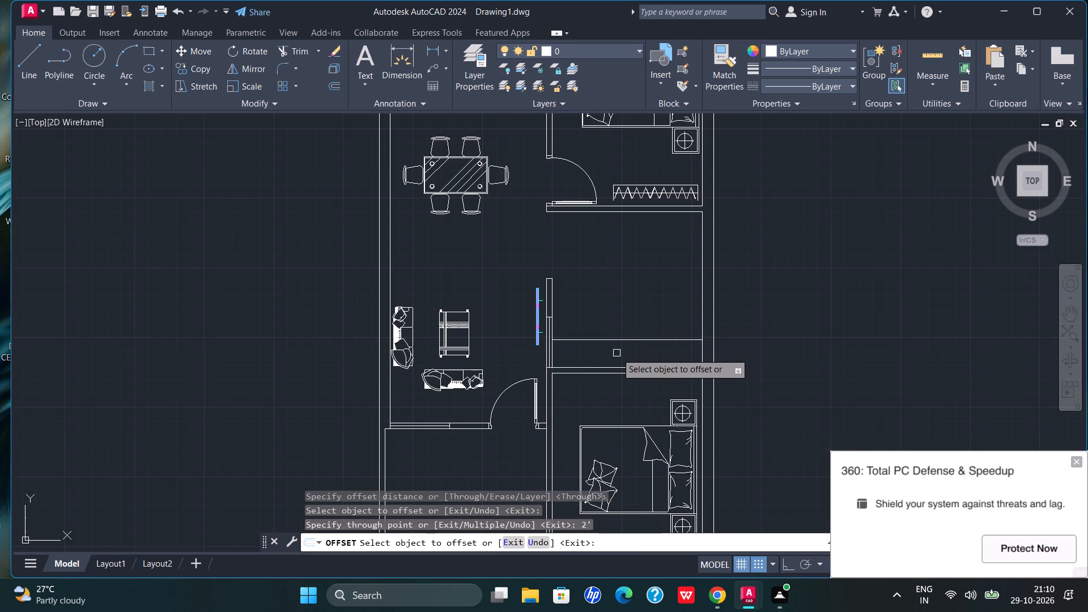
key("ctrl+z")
Offset the kitchen-side line of the kitchen's lower wall 2.5' into the kitchen as the counter edge.
left_click(619, 367)
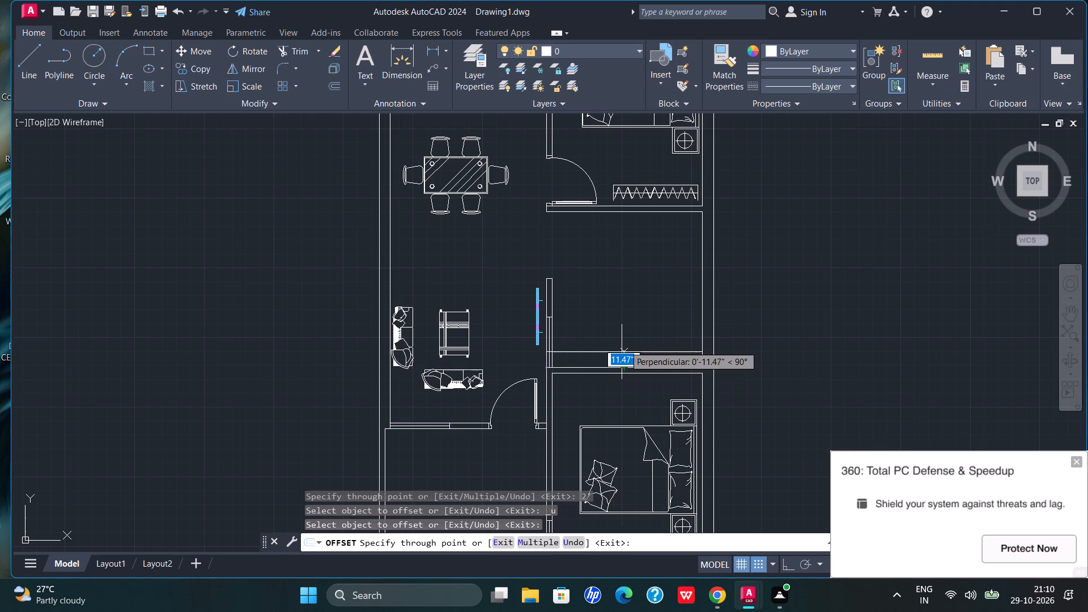
type("2.5'")
key("Return")
Open the blocks of 04-03-cad-blocks-net-rangues.dwg from the rangues folder in DesignCenter.
scroll(632, 335, "down", 2)
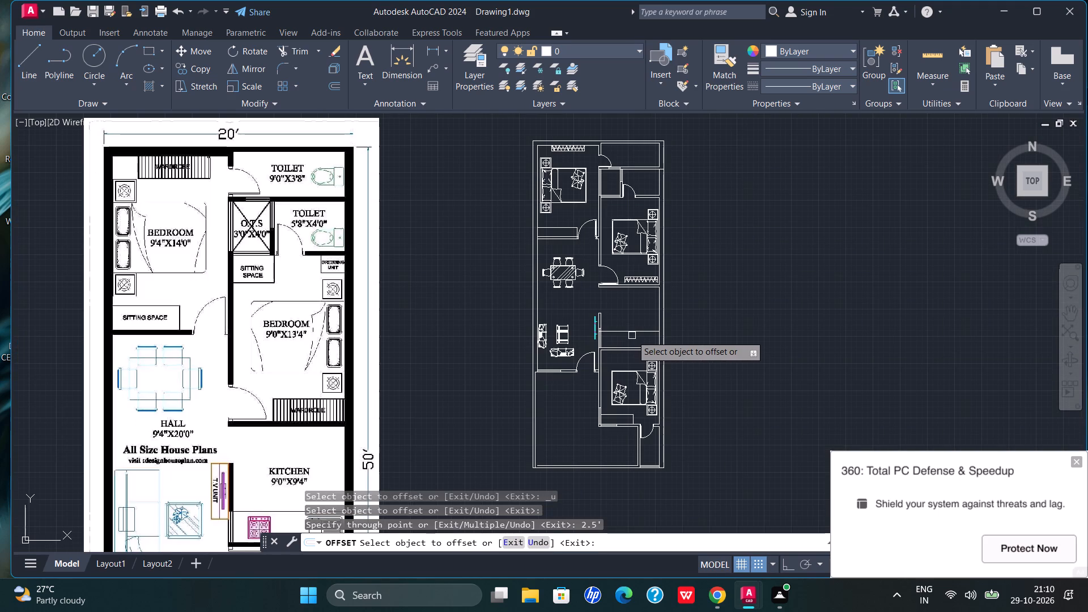
scroll(444, 342, "down", 1)
scroll(312, 458, "up", 2)
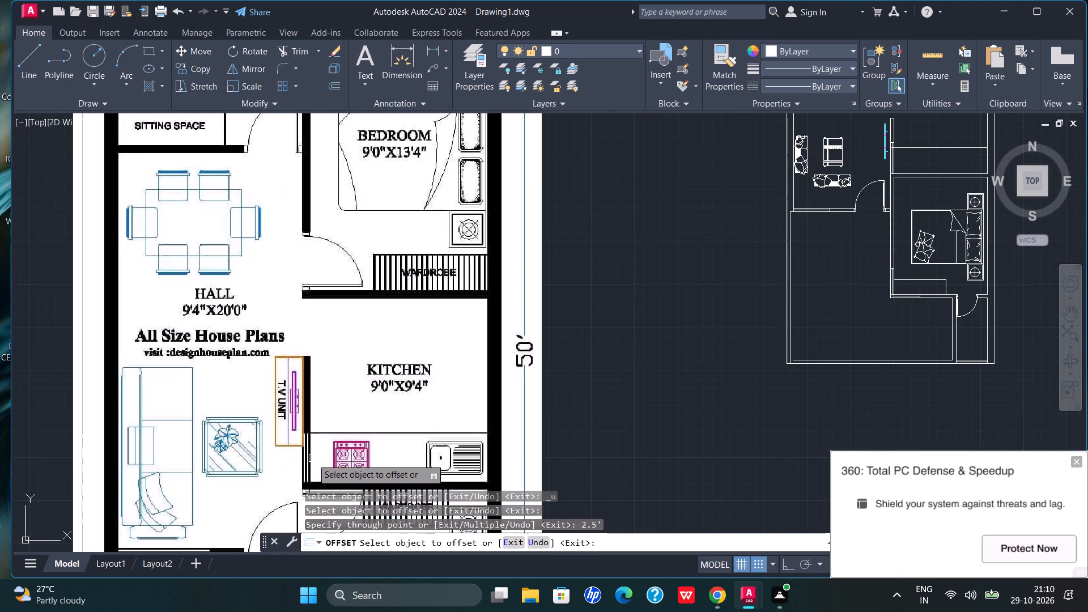
scroll(691, 408, "down", 1)
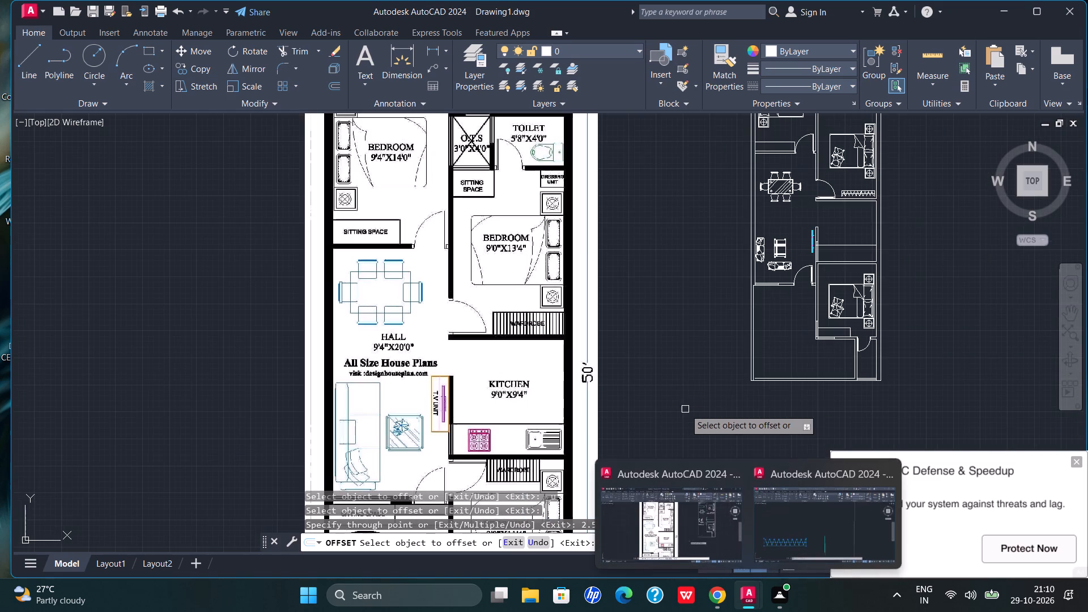
key("ctrl+2")
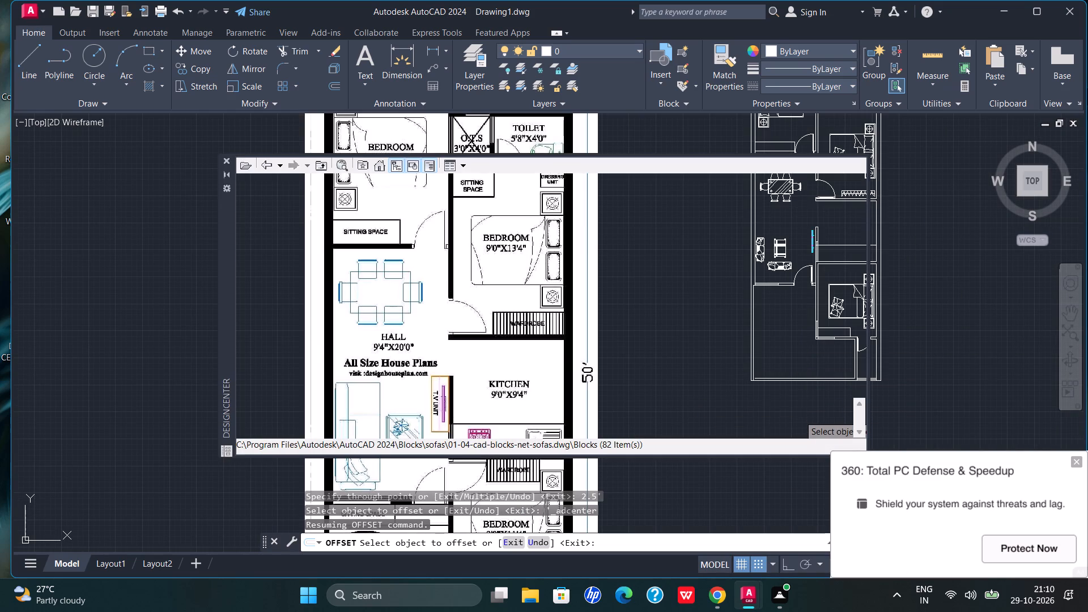
left_click_drag(308, 433, 294, 433)
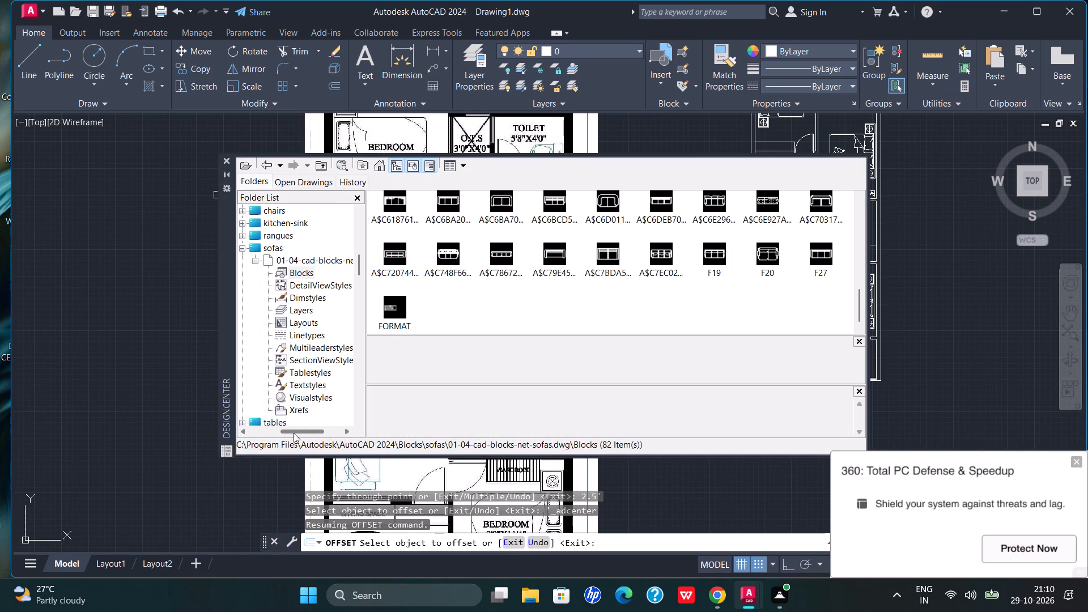
left_click_drag(294, 433, 288, 433)
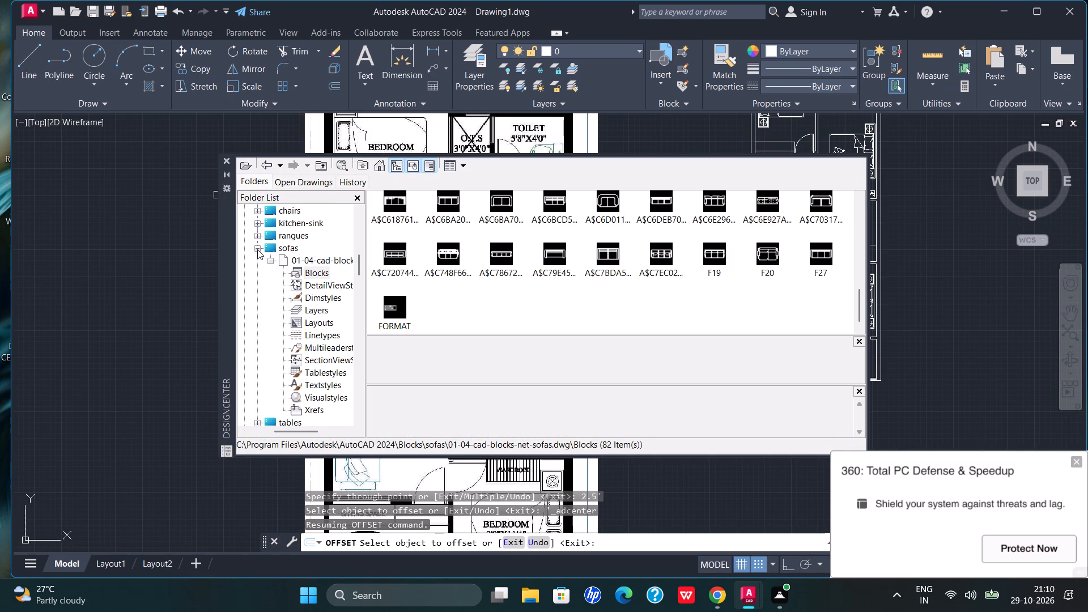
left_click(257, 249)
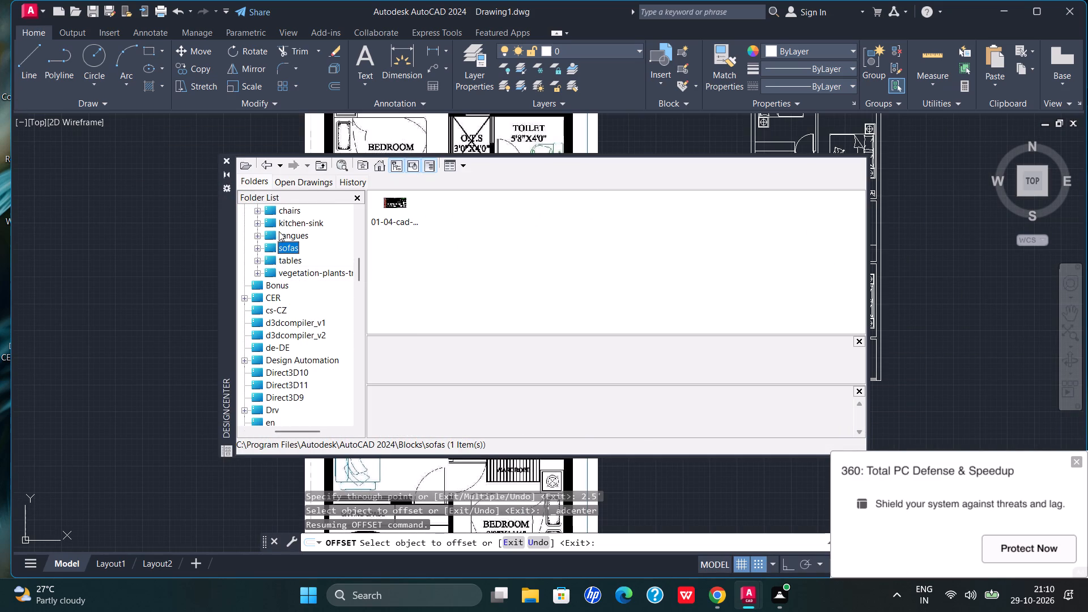
left_click(284, 234)
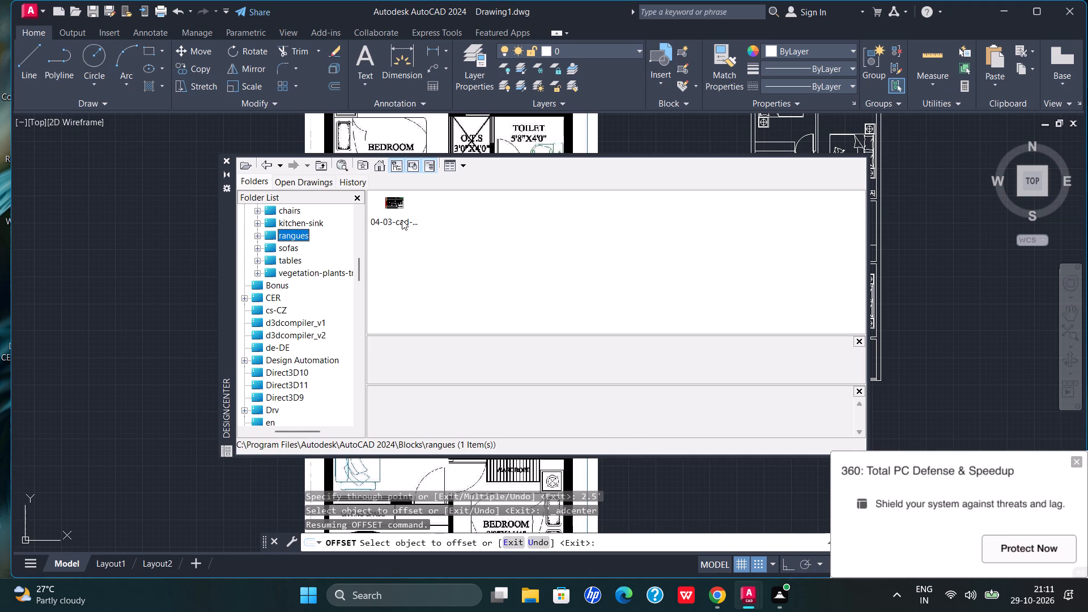
double_click(402, 218)
double_click(398, 205)
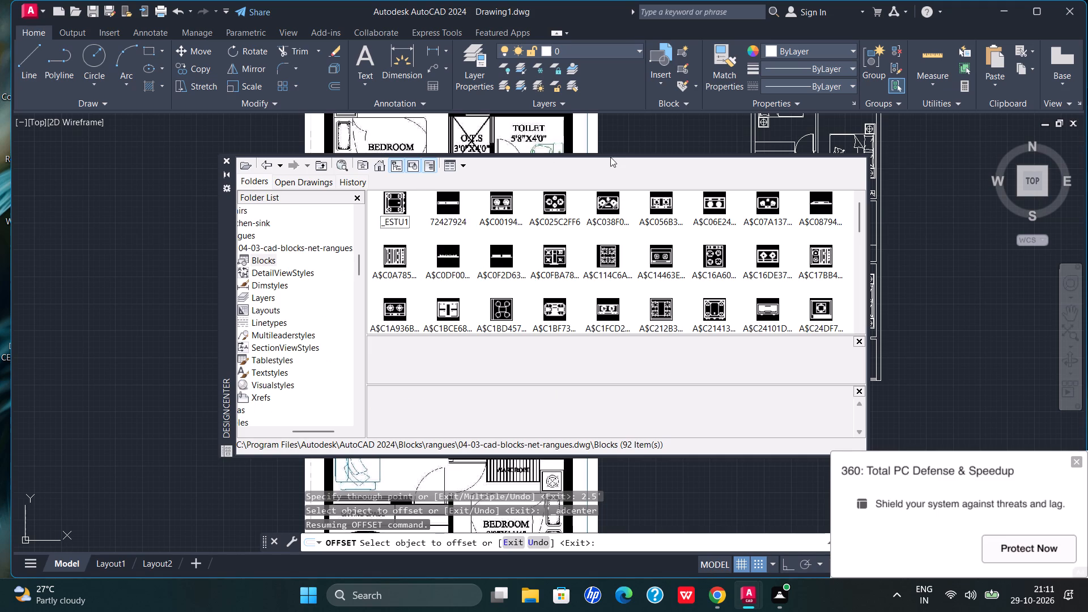
Examine the stove in the reference plan's kitchen to match it against the available range blocks.
left_click_drag(620, 154, 538, 133)
scroll(566, 479, "down", 2)
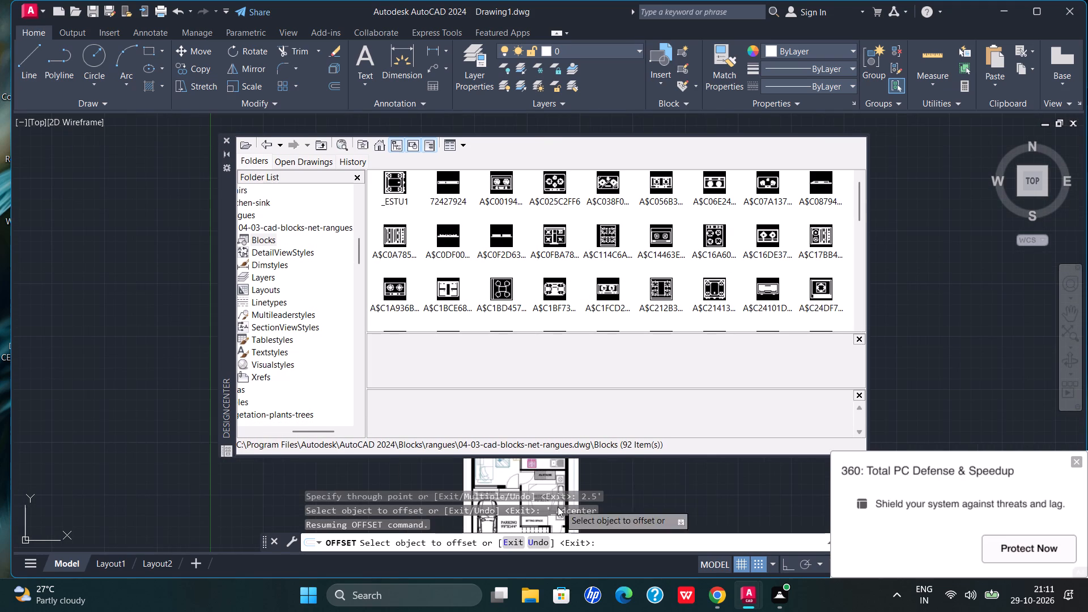
scroll(548, 525, "down", 1)
scroll(536, 479, "up", 2)
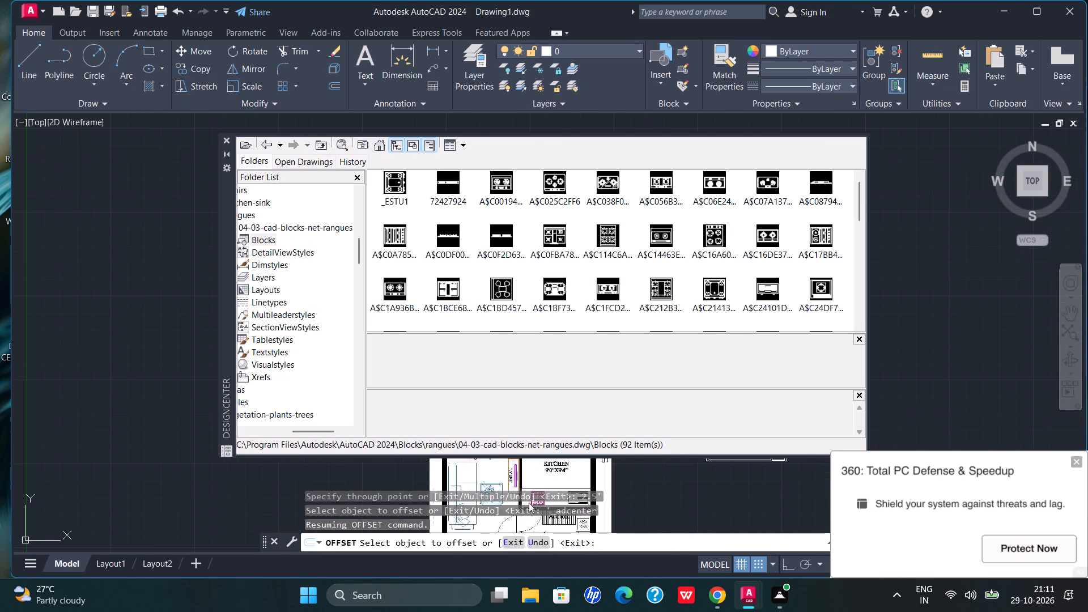
scroll(527, 507, "up", 7)
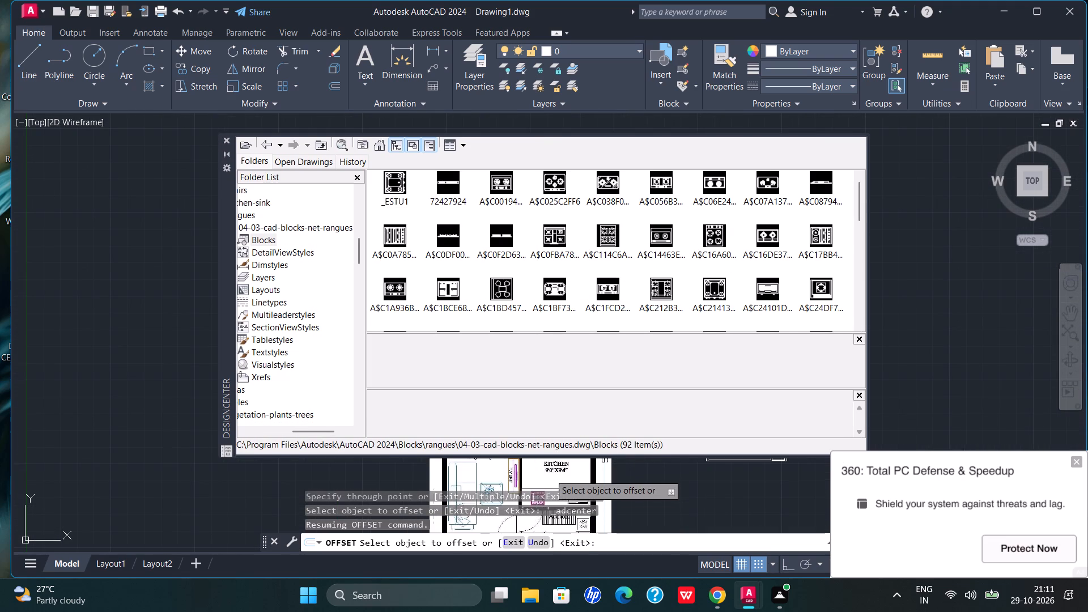
scroll(549, 463, "up", 2)
scroll(549, 463, "down", 3)
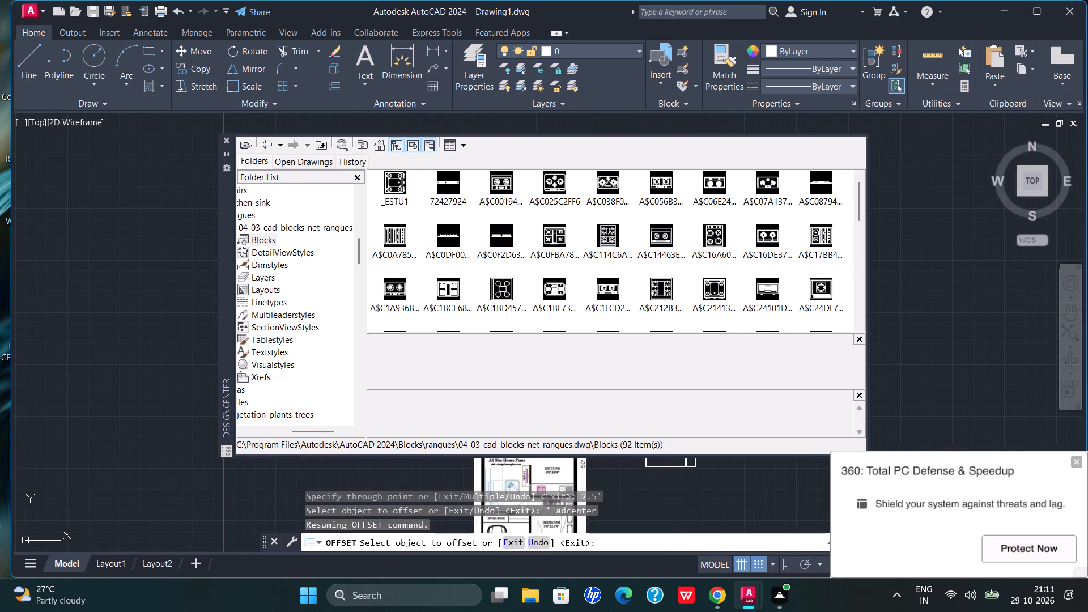
scroll(537, 521, "up", 2)
scroll(537, 521, "down", 1)
scroll(503, 460, "up", 1)
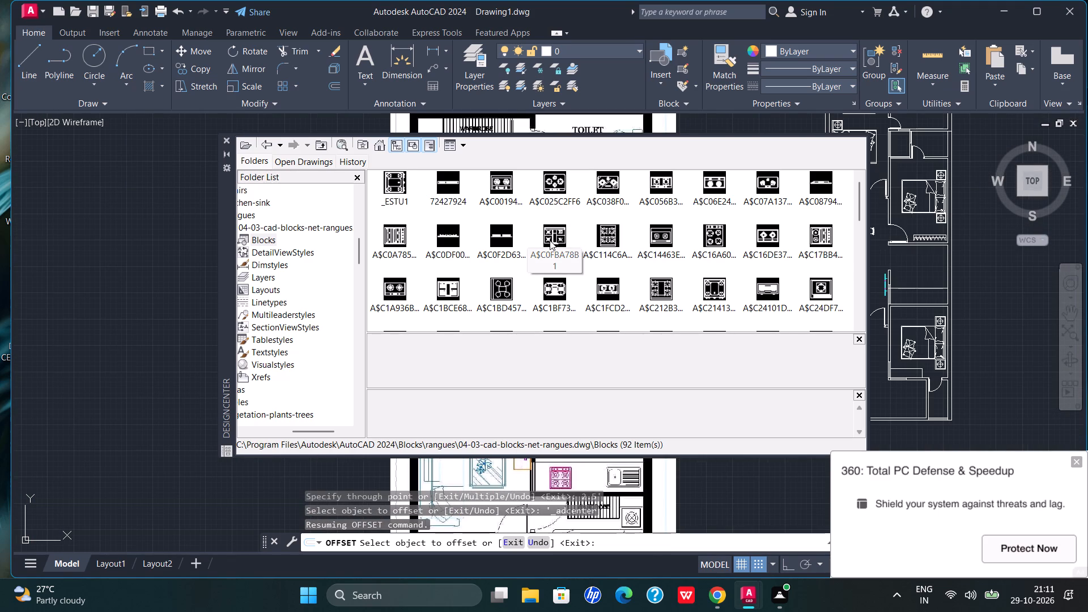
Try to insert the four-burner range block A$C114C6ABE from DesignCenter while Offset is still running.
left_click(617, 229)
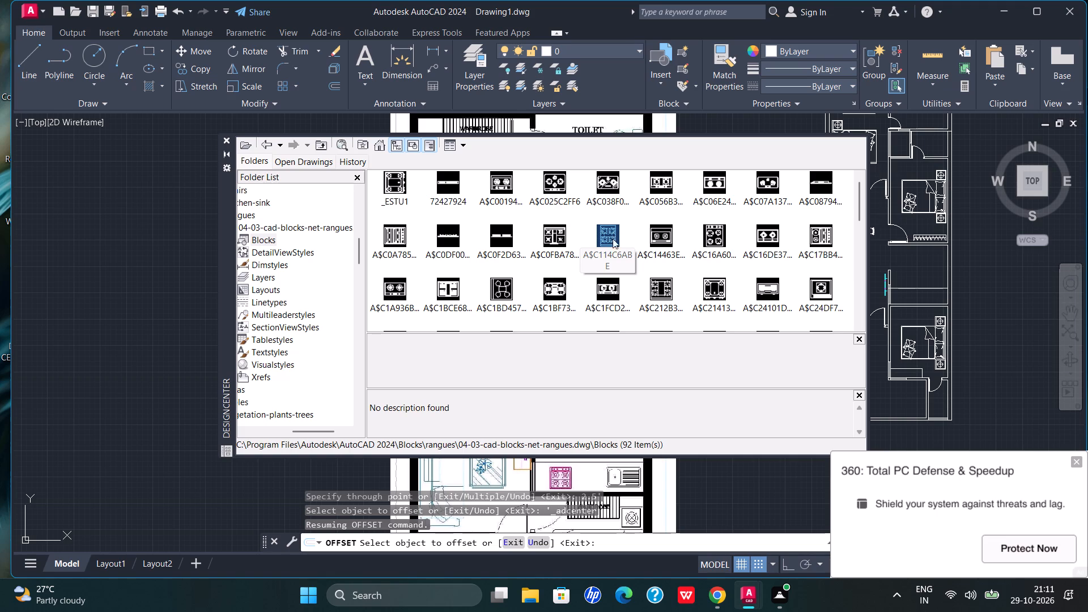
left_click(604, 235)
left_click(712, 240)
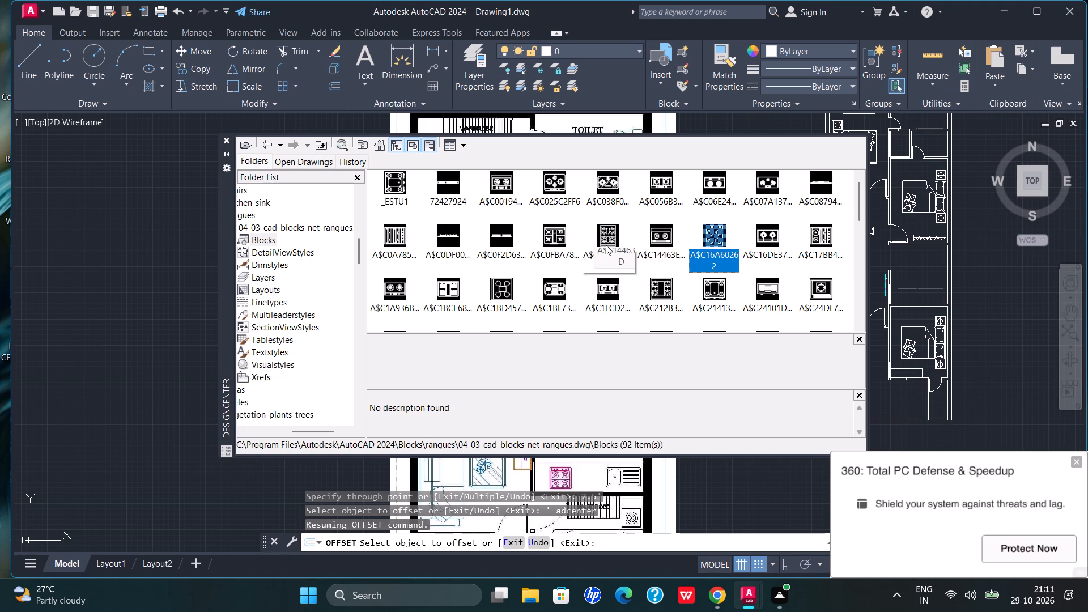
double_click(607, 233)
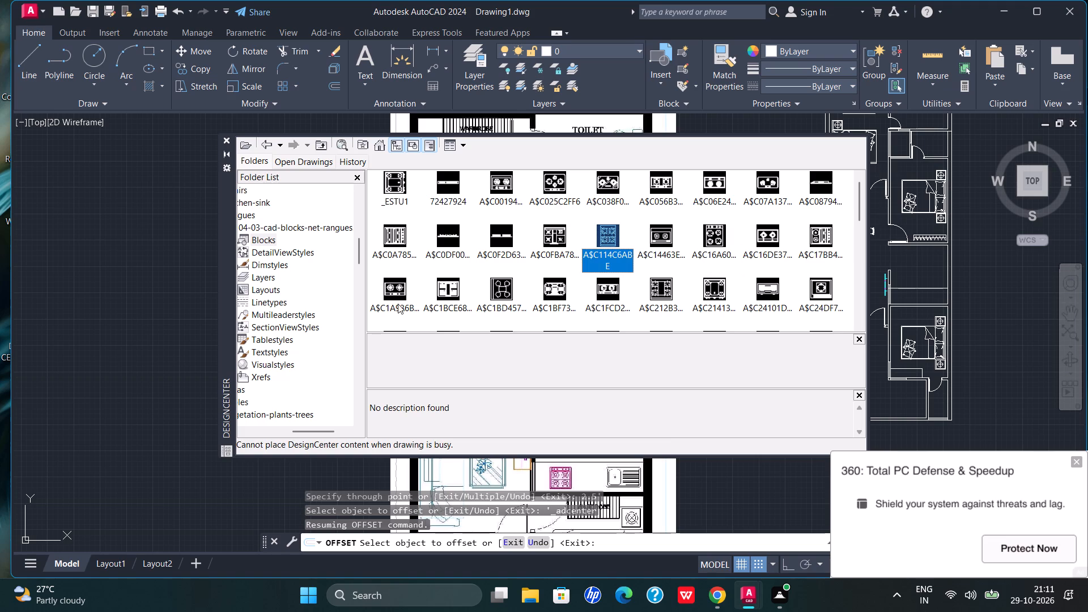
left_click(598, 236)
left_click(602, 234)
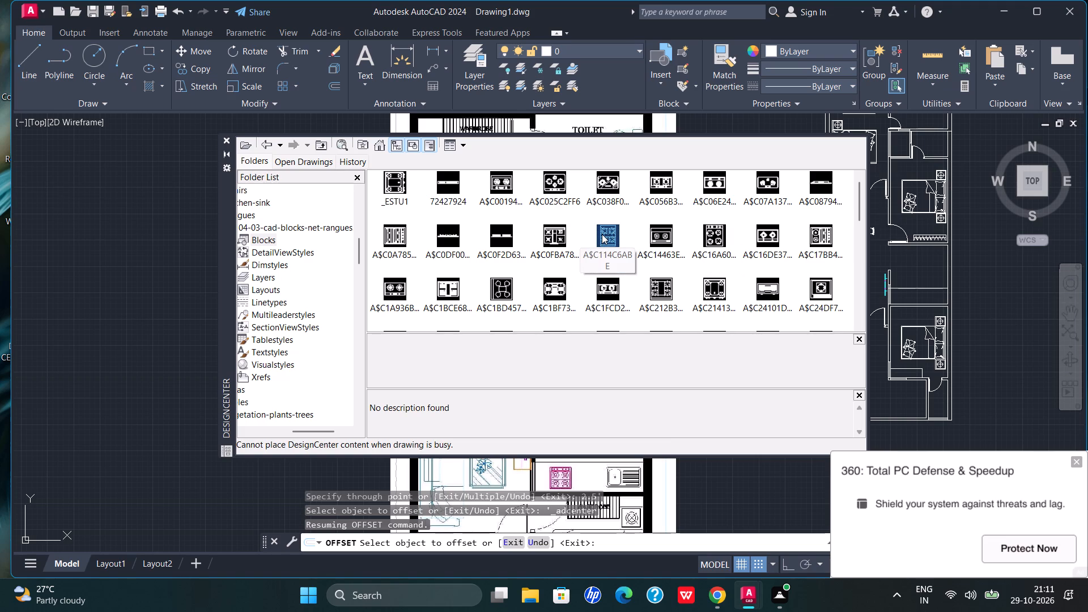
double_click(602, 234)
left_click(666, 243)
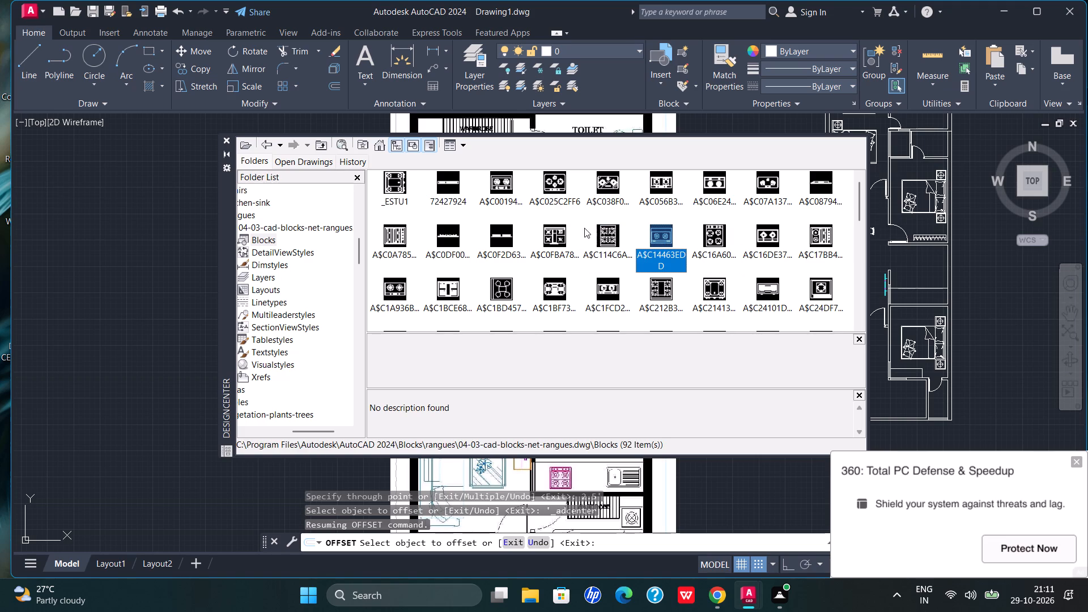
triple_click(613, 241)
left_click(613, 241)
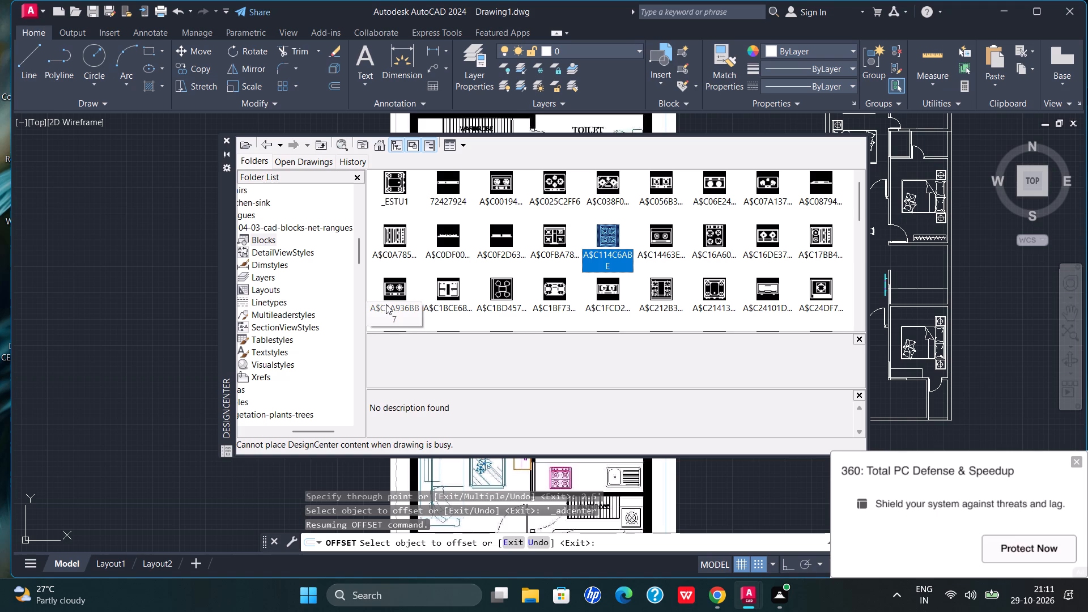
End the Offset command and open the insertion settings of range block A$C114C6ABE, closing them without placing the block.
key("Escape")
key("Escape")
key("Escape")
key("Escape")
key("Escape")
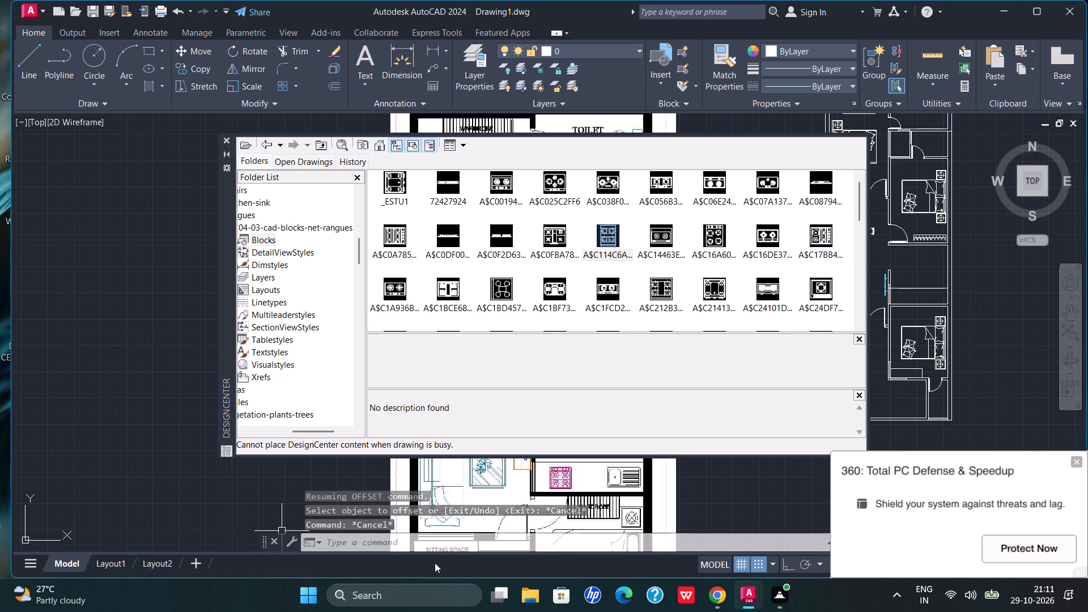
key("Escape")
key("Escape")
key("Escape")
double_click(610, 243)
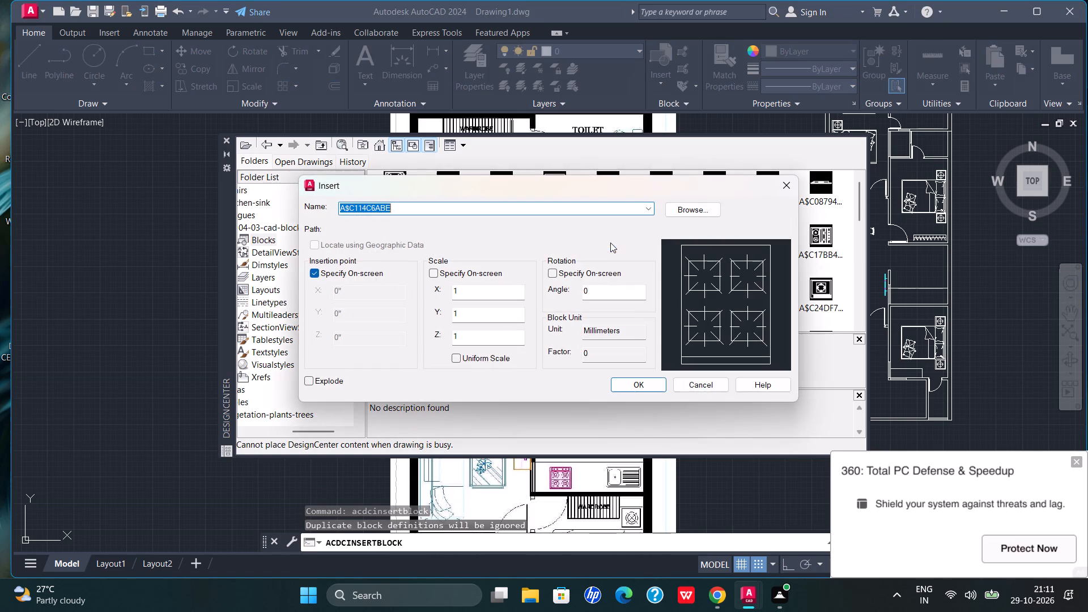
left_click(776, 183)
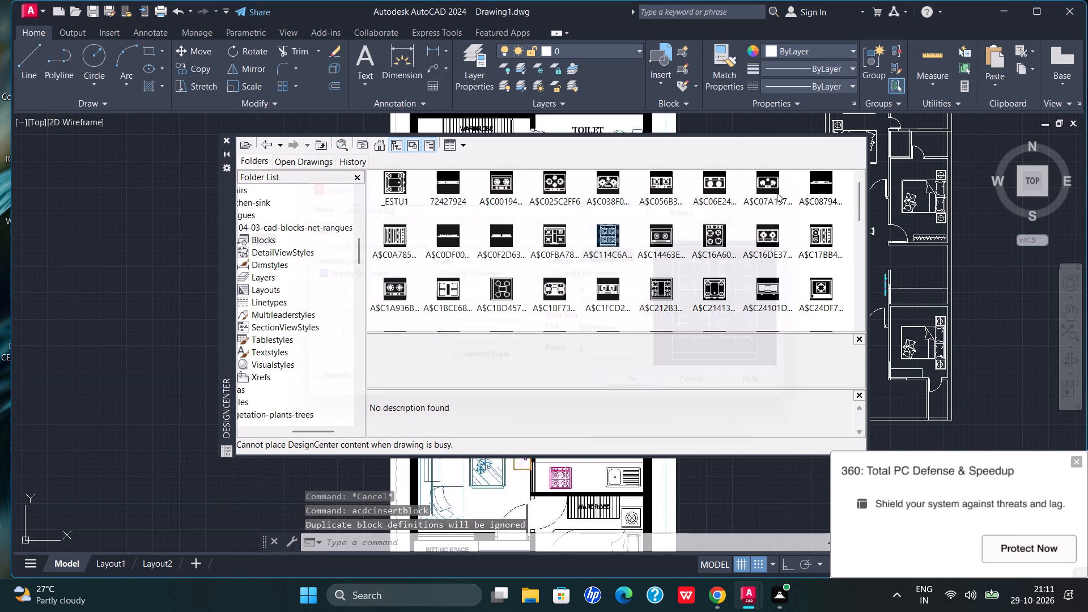
Preview several other range blocks in DesignCenter to find a four-burner one that matches the reference plan's stove.
double_click(553, 245)
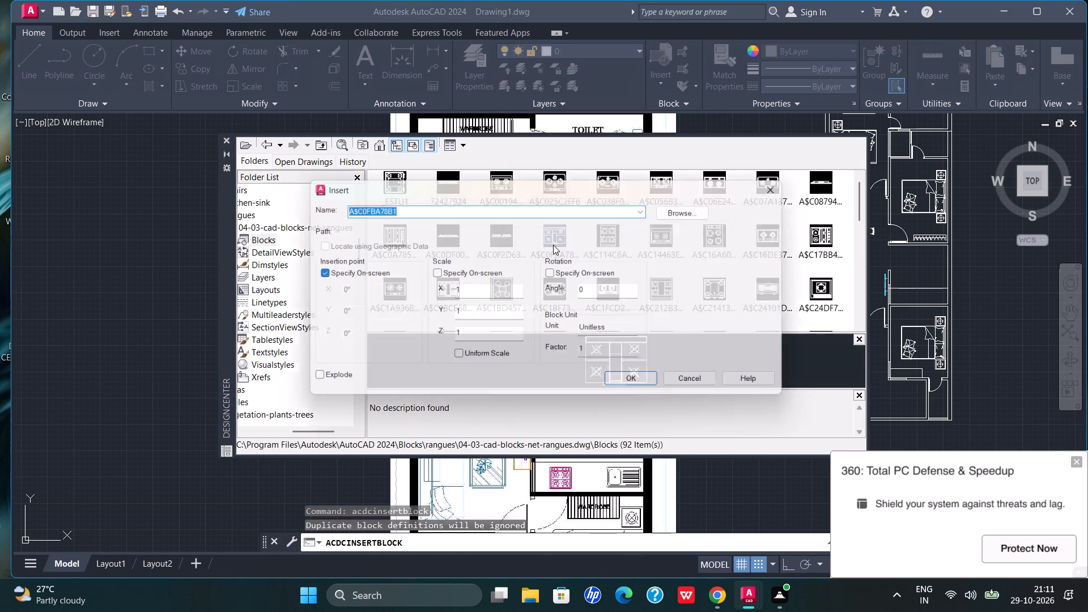
left_click(788, 186)
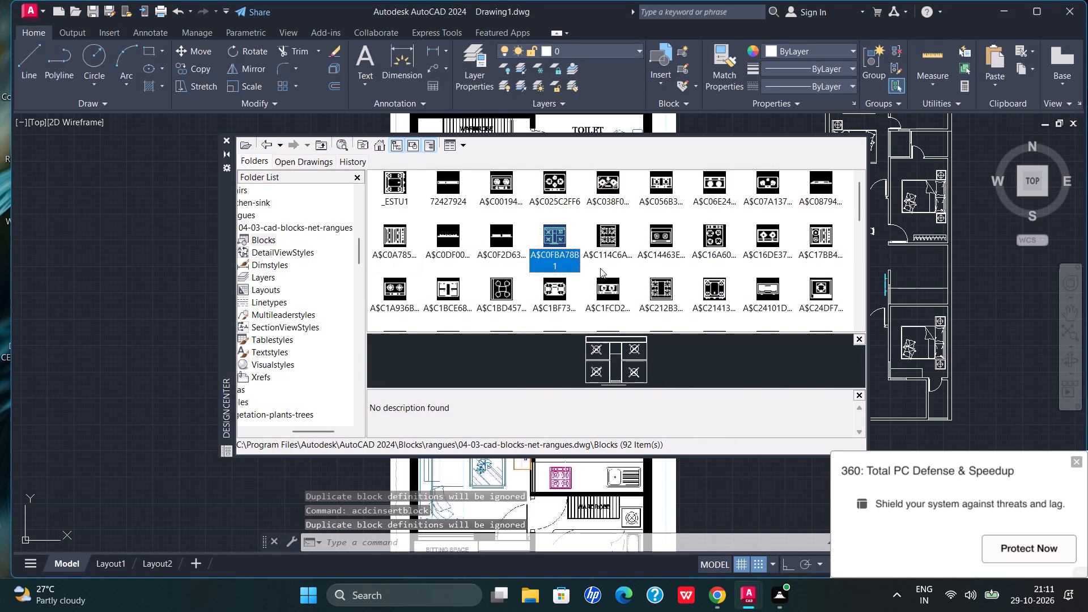
double_click(709, 238)
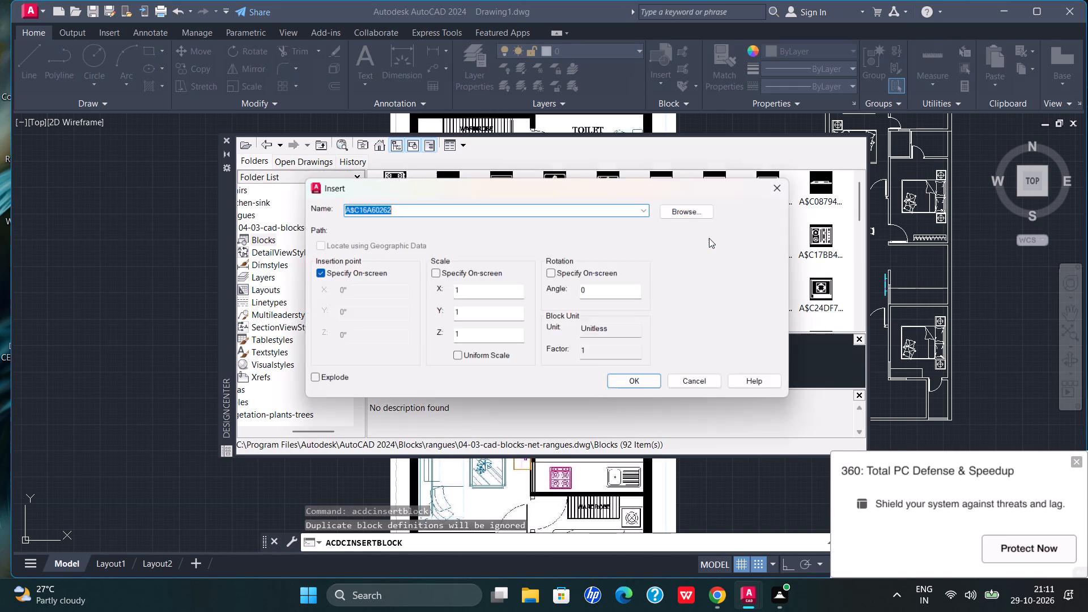
left_click(778, 189)
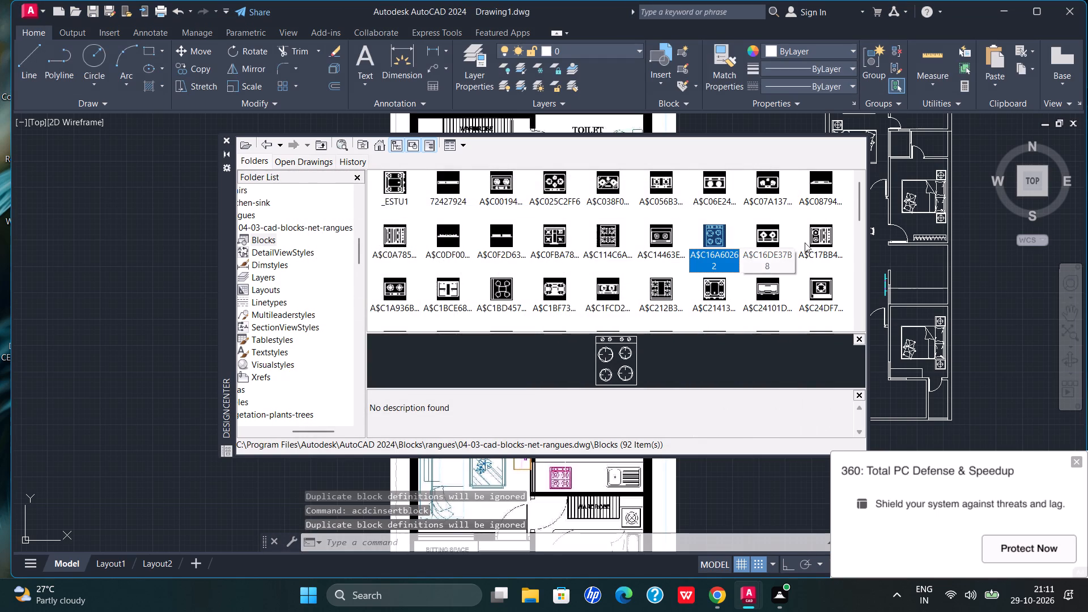
scroll(815, 243, "down", 1)
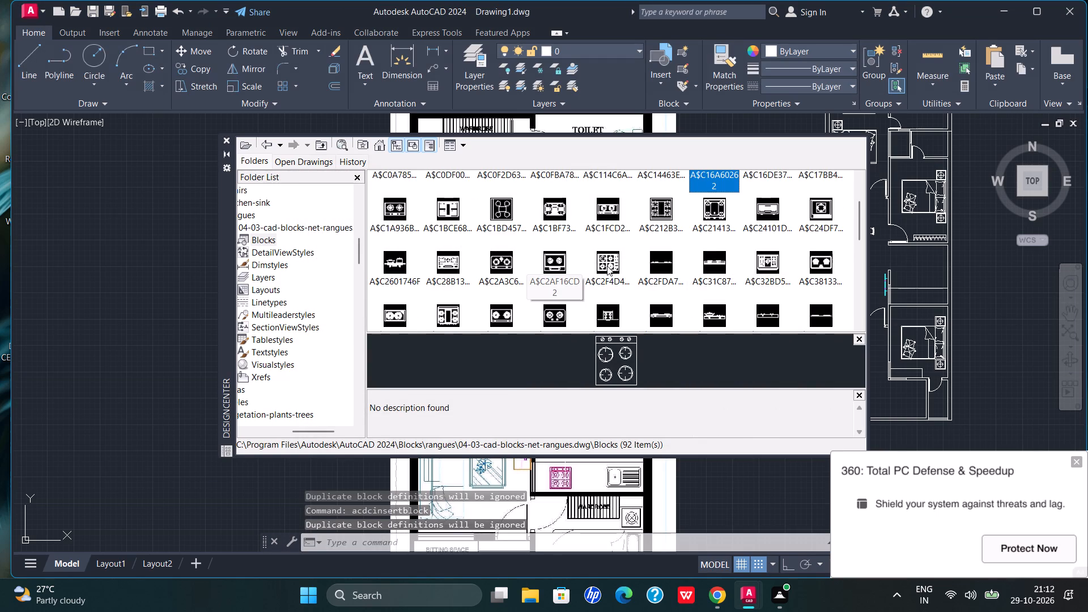
left_click(607, 266)
left_click(554, 211)
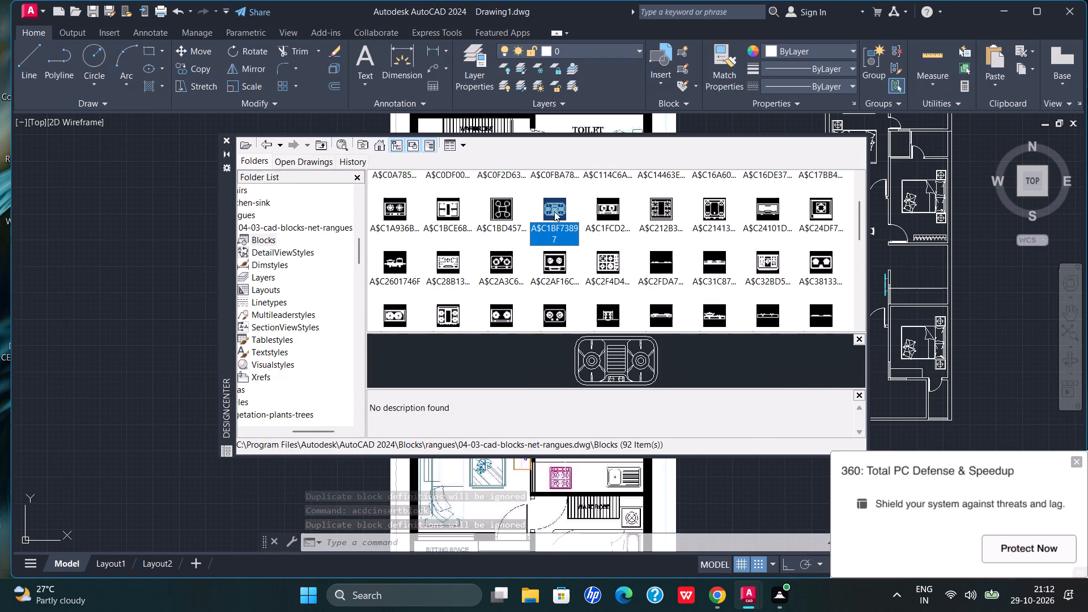
Insert the four-burner range block with the central griddle in the empty space beside the reference plan.
left_click(449, 309)
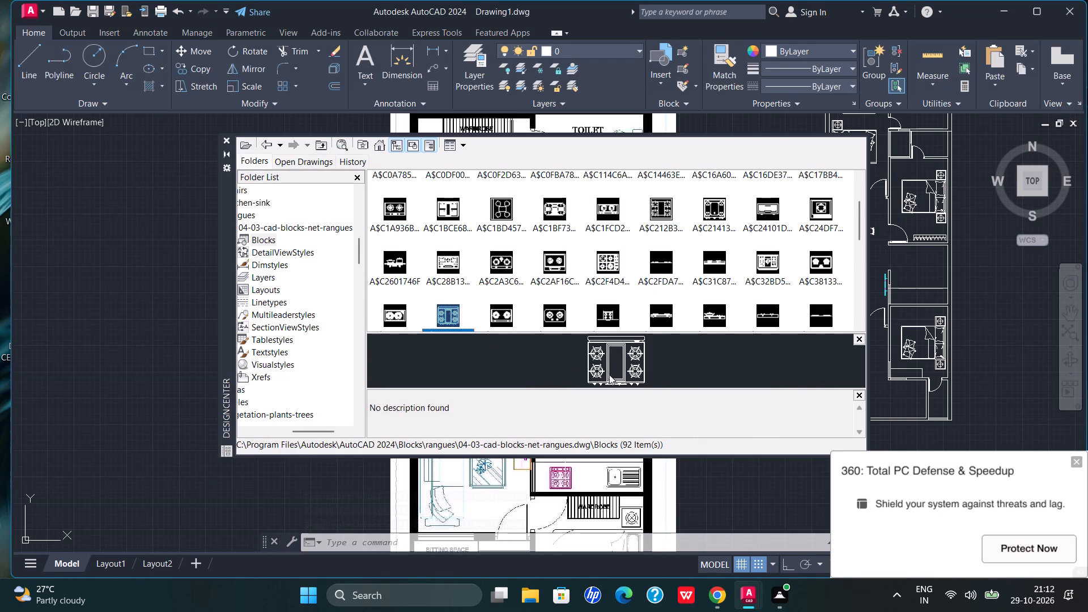
double_click(445, 311)
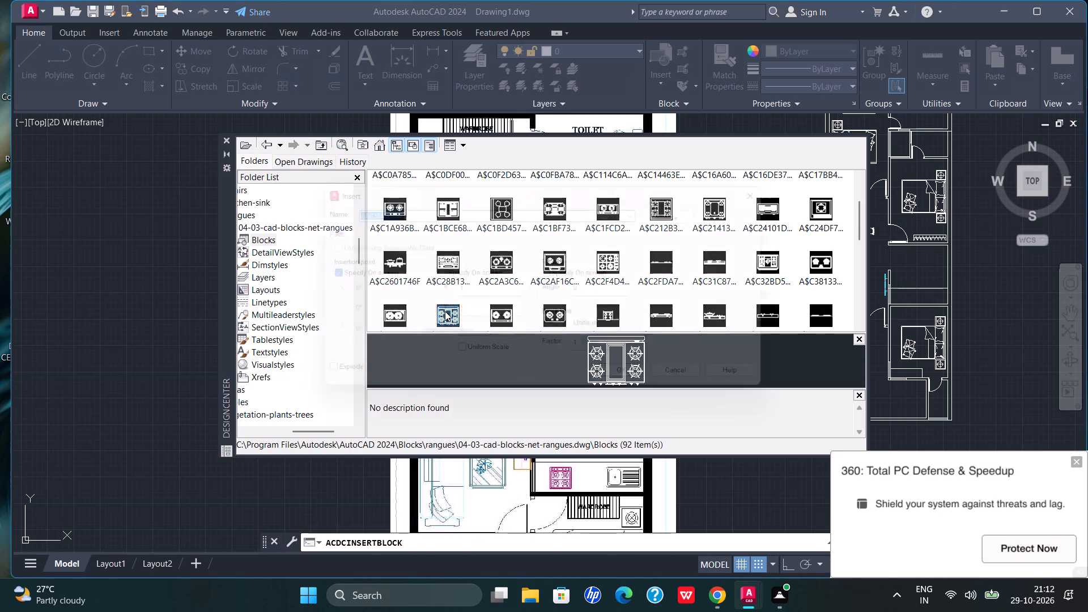
left_click(623, 389)
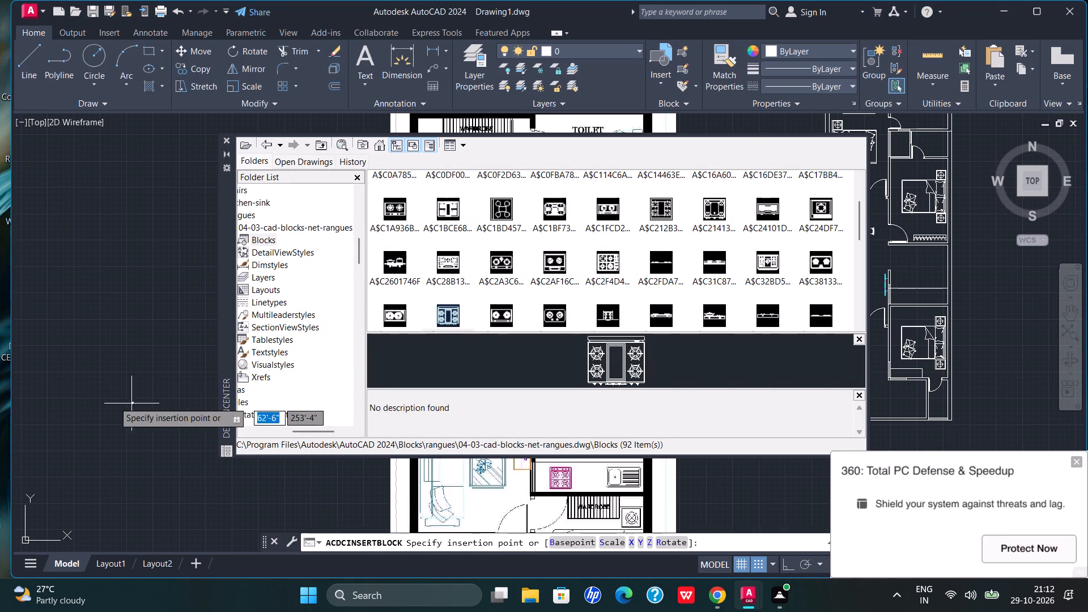
left_click(134, 369)
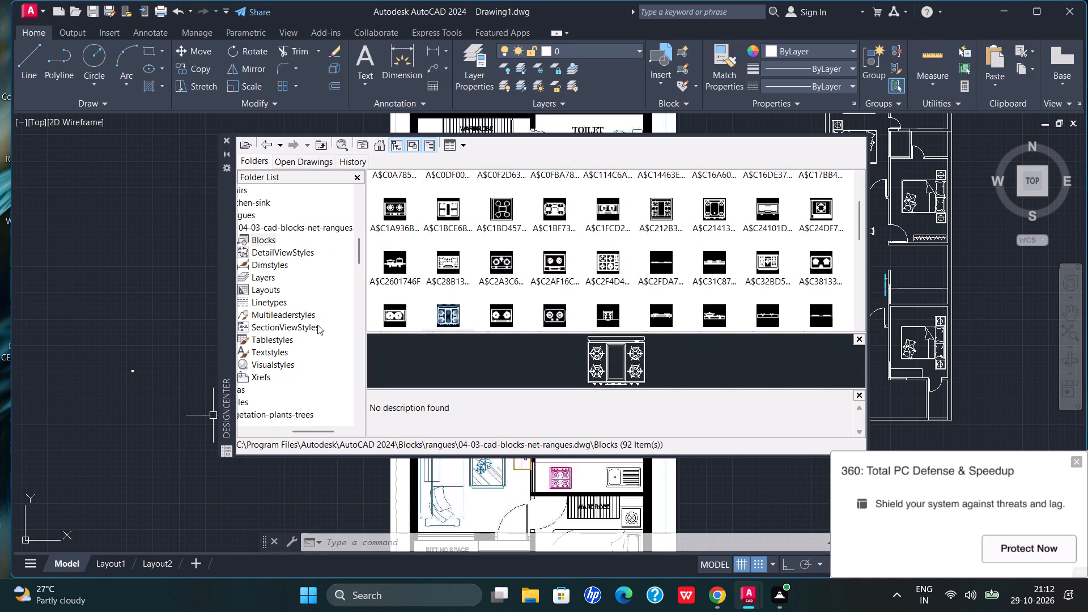
Open the blocks of 04-01-cad-blocks-net-kitchen-sink.dwg from the kitchen-sink folder in DesignCenter.
left_click_drag(311, 430, 296, 430)
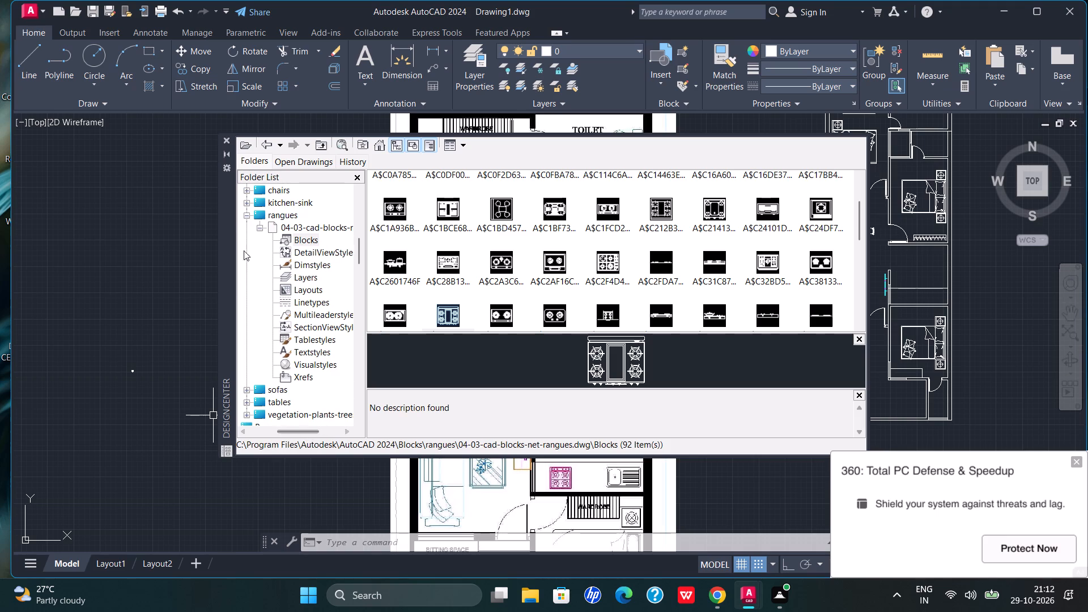
left_click(260, 230)
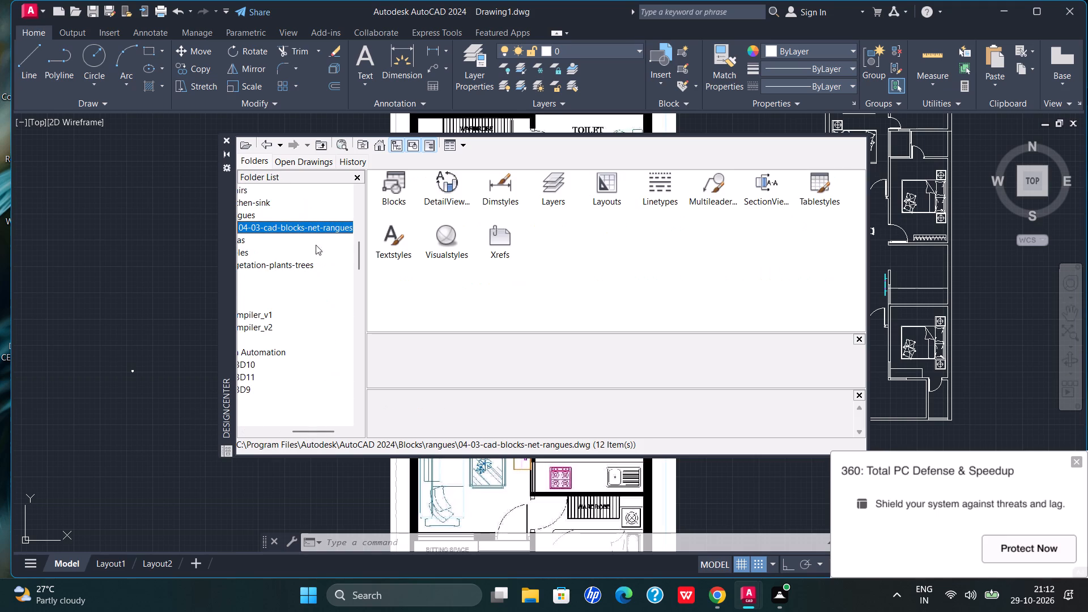
left_click_drag(317, 430, 294, 430)
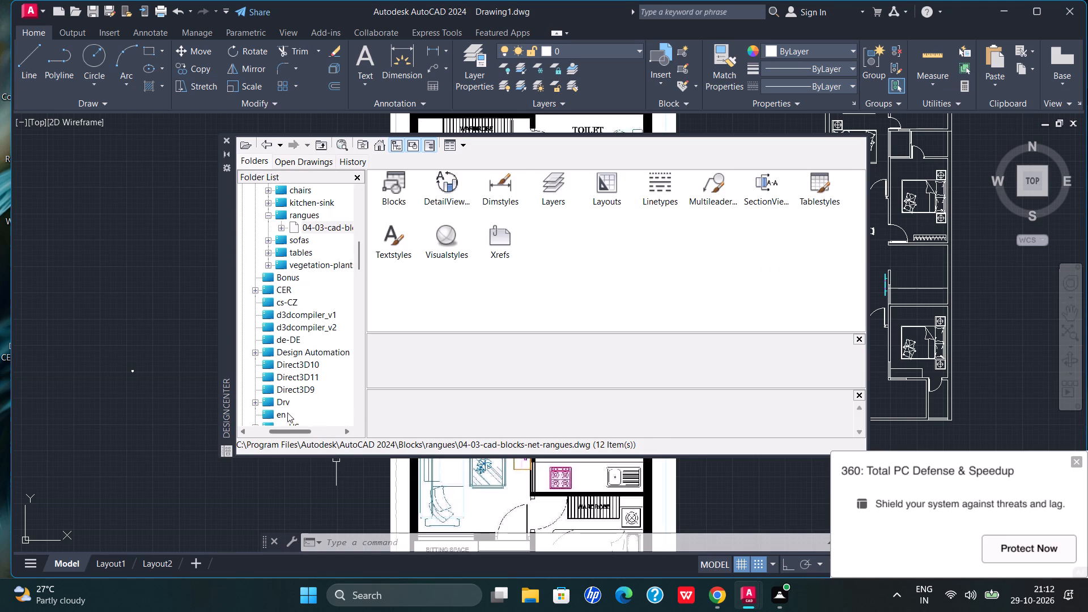
left_click(266, 201)
double_click(314, 210)
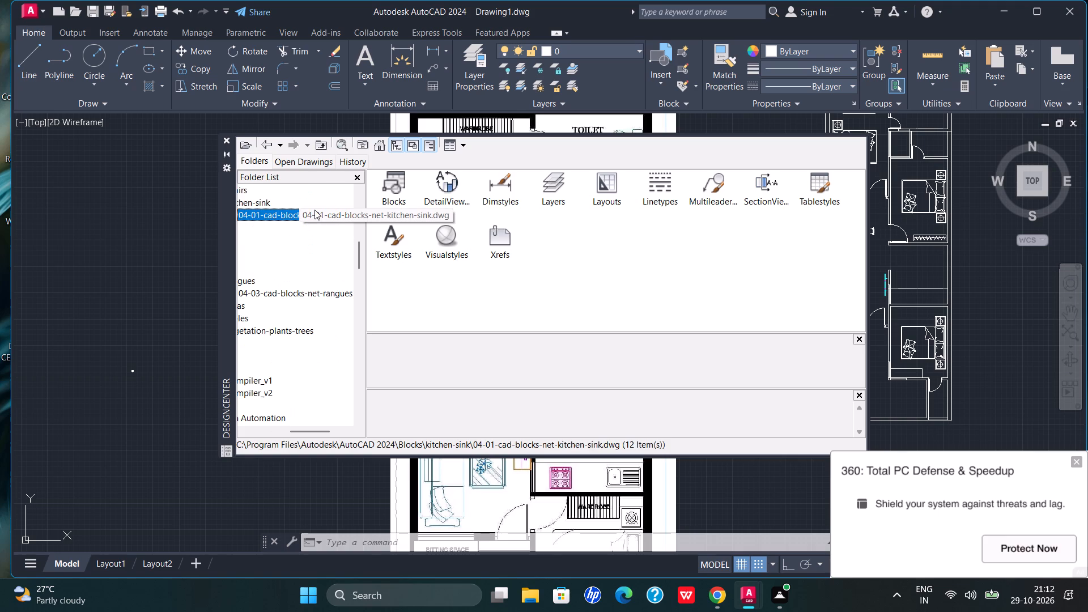
left_click(396, 185)
double_click(396, 185)
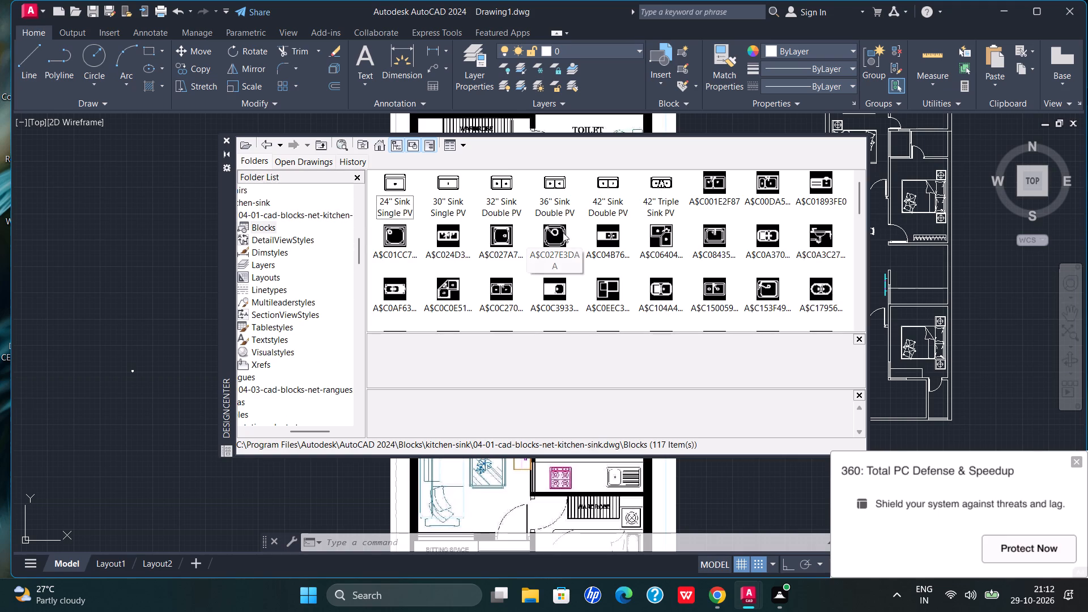
Insert the single-bowl sink with drainboard, block A$C0C3933DC, at scale 1 near the range block and close DesignCenter.
left_click(552, 294)
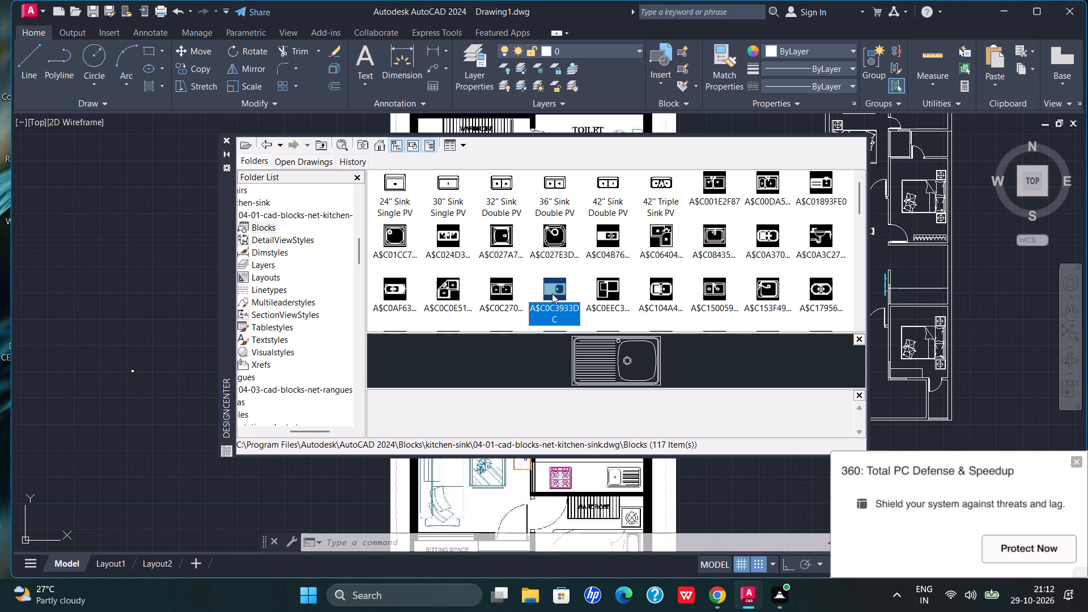
double_click(546, 285)
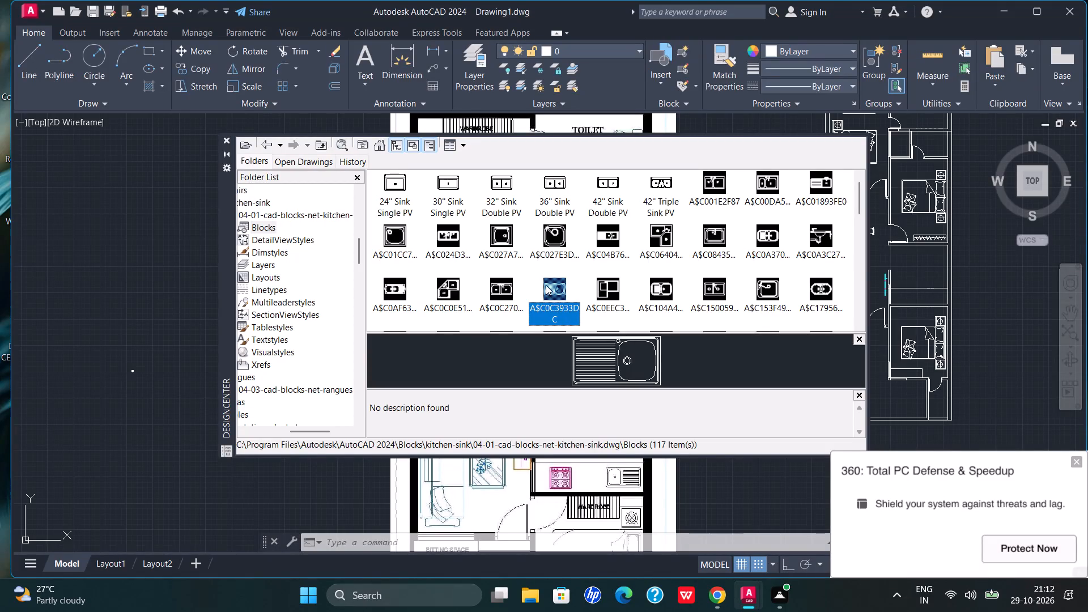
left_click(647, 385)
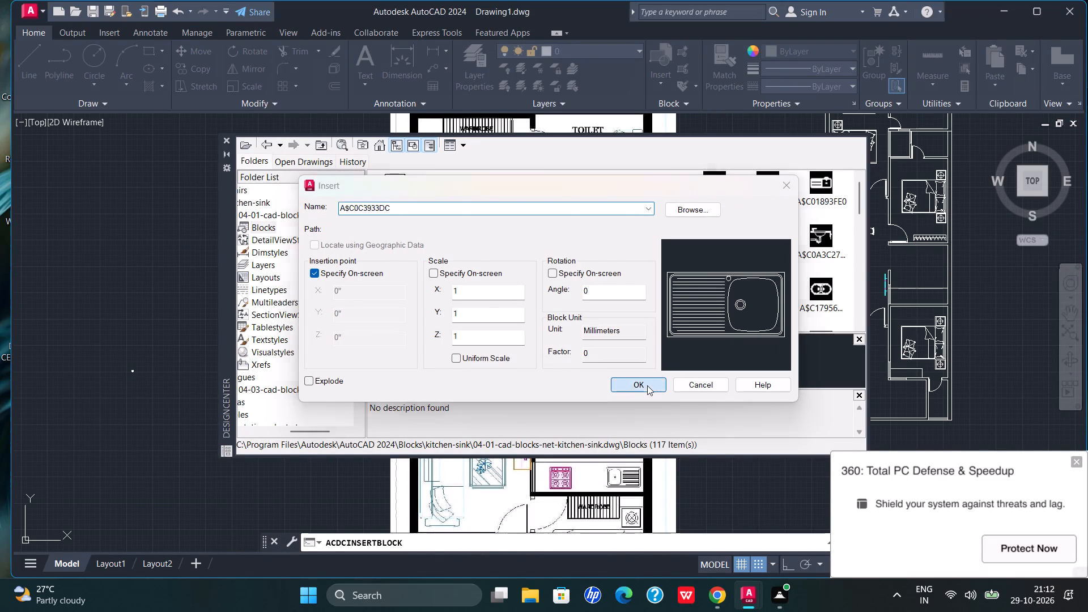
left_click(140, 331)
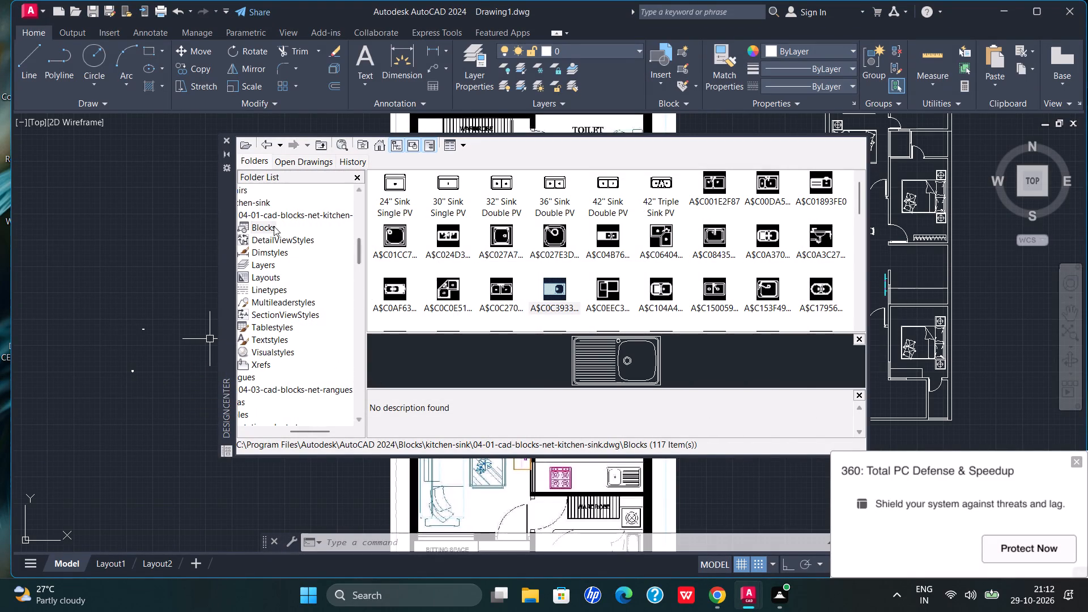
left_click(223, 141)
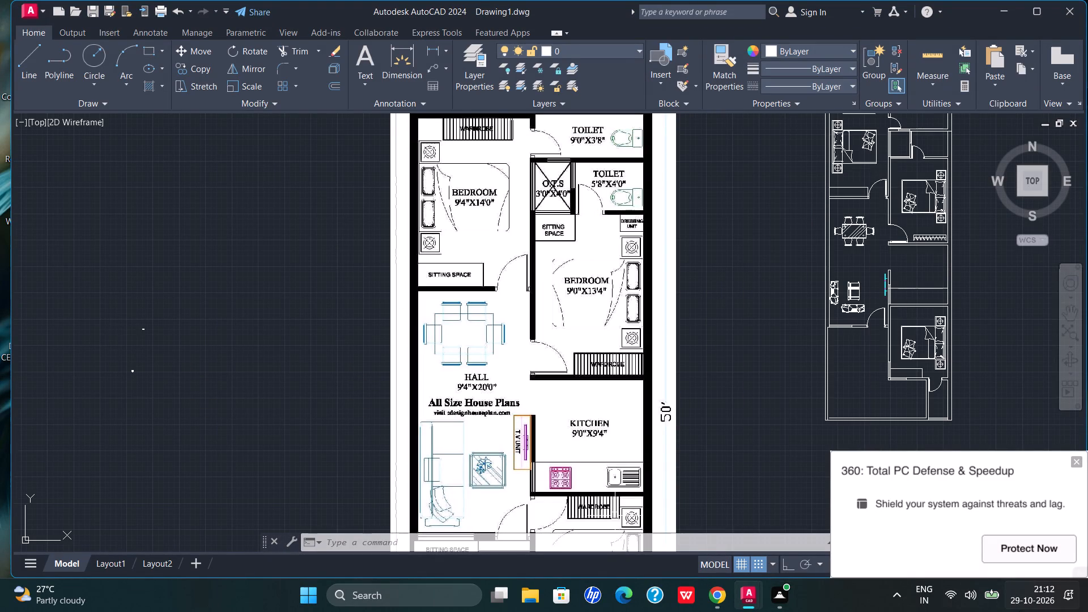
Scale up the tiny range block freehand from its own location until its burners are clearly legible.
scroll(154, 363, "up", 2)
scroll(154, 364, "down", 1)
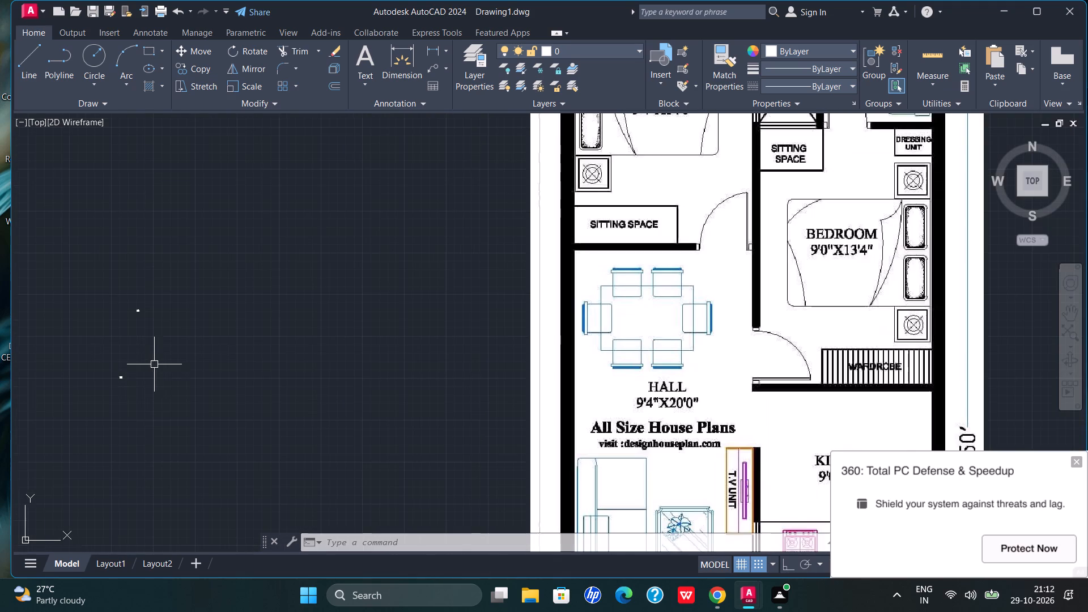
left_click_drag(133, 367, 141, 418)
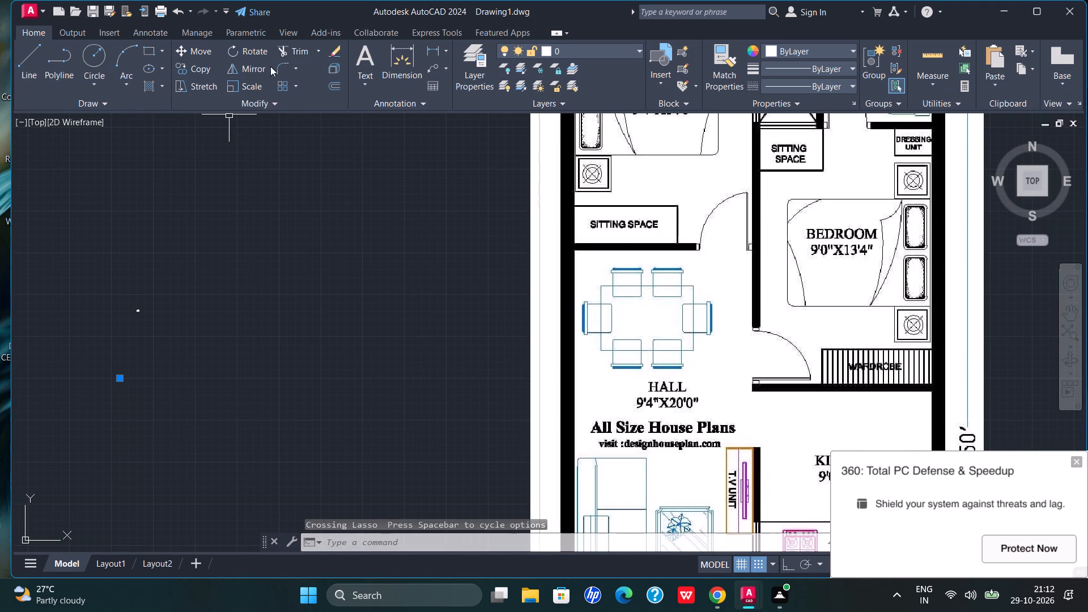
left_click(253, 92)
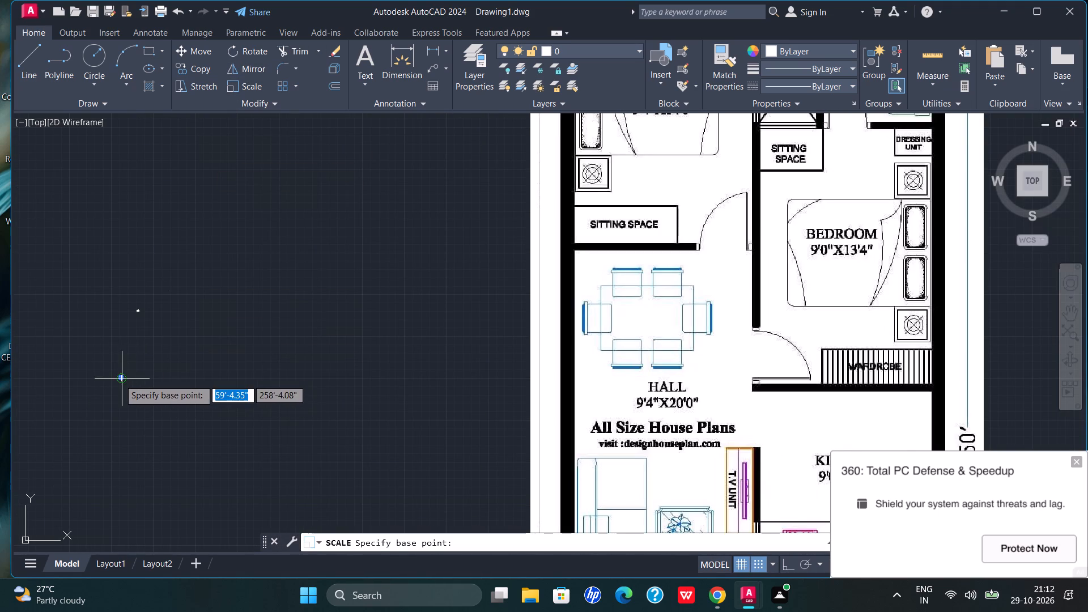
left_click(119, 379)
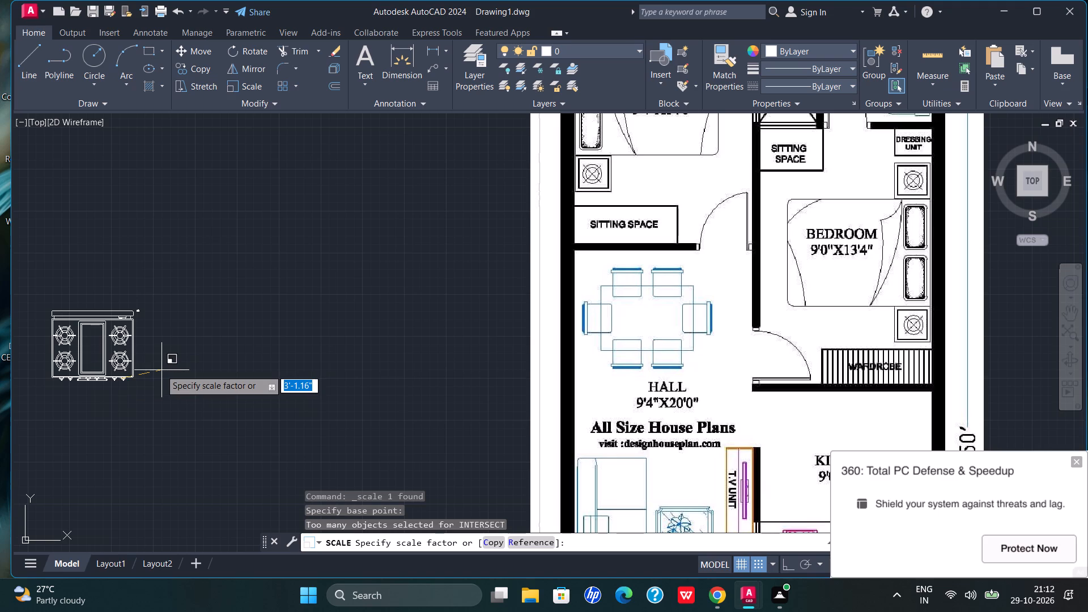
left_click(156, 362)
Move the tiny sink block away from the range into the empty space between it and the reference plan.
scroll(131, 324, "up", 1)
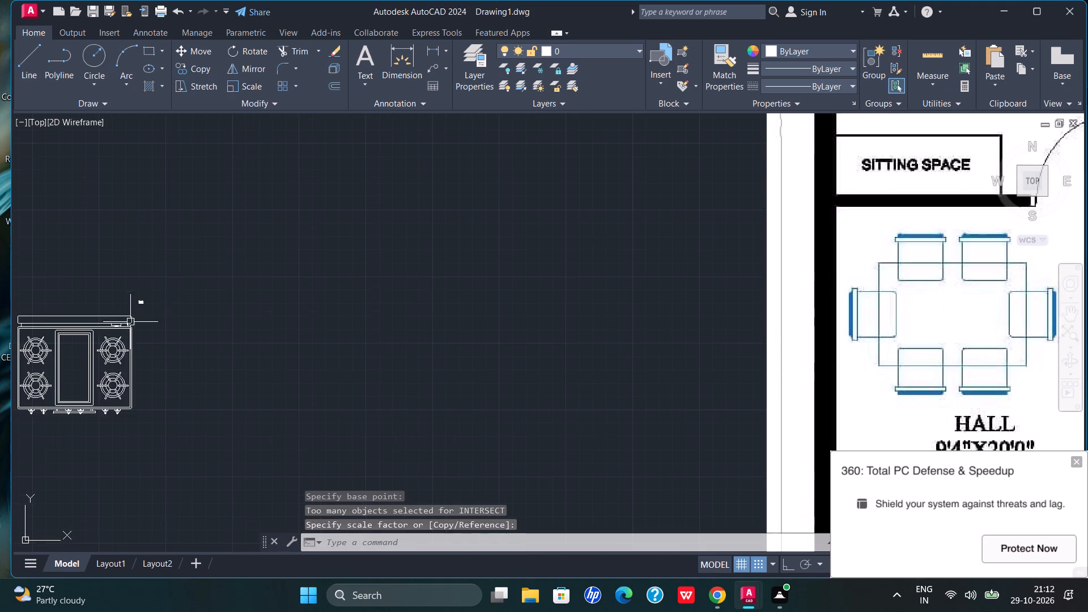
left_click_drag(178, 280, 141, 316)
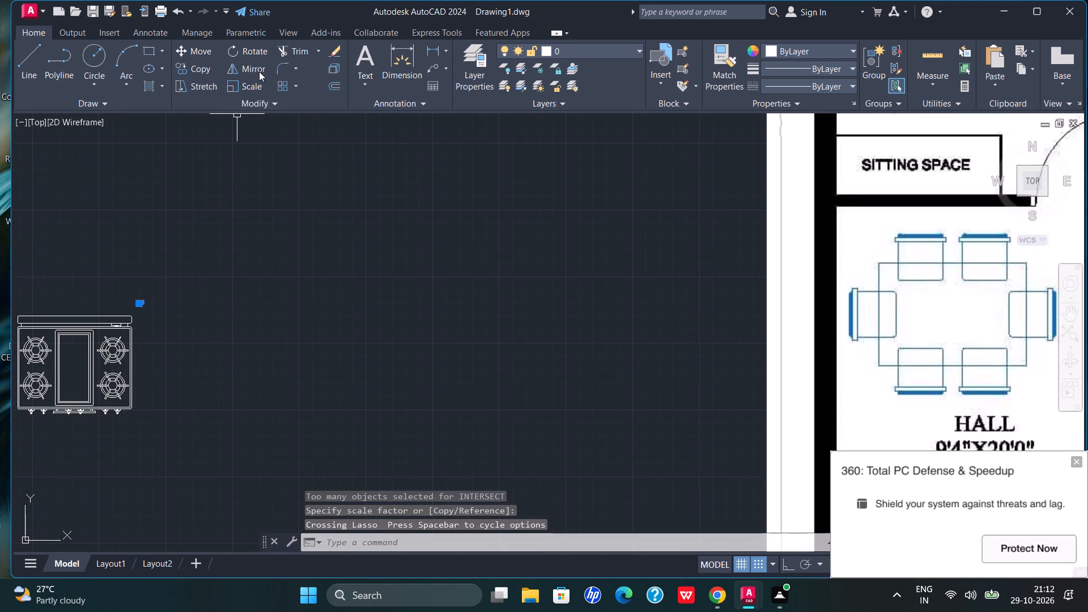
left_click(202, 48)
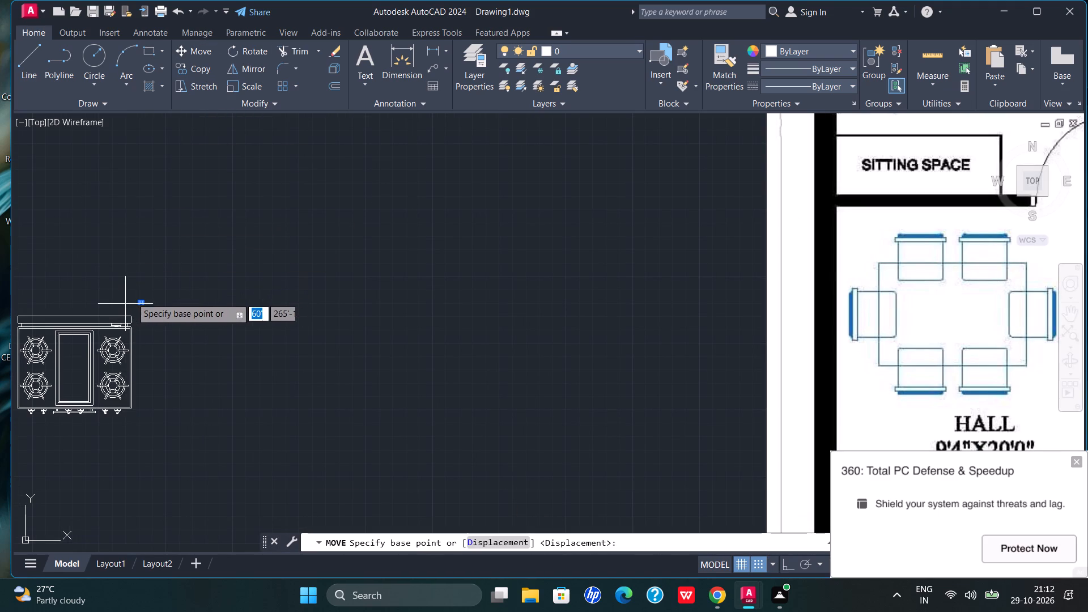
left_click(132, 299)
left_click(407, 275)
Scale up the tiny sink block freehand from its own location to a size comparable with the range.
left_click_drag(454, 257, 380, 311)
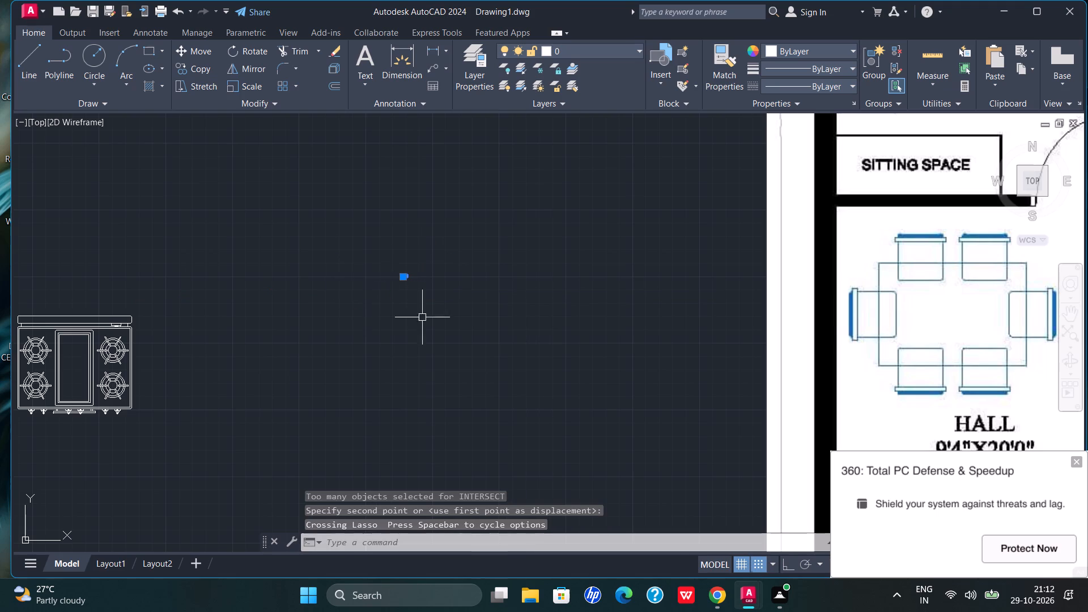
left_click(246, 88)
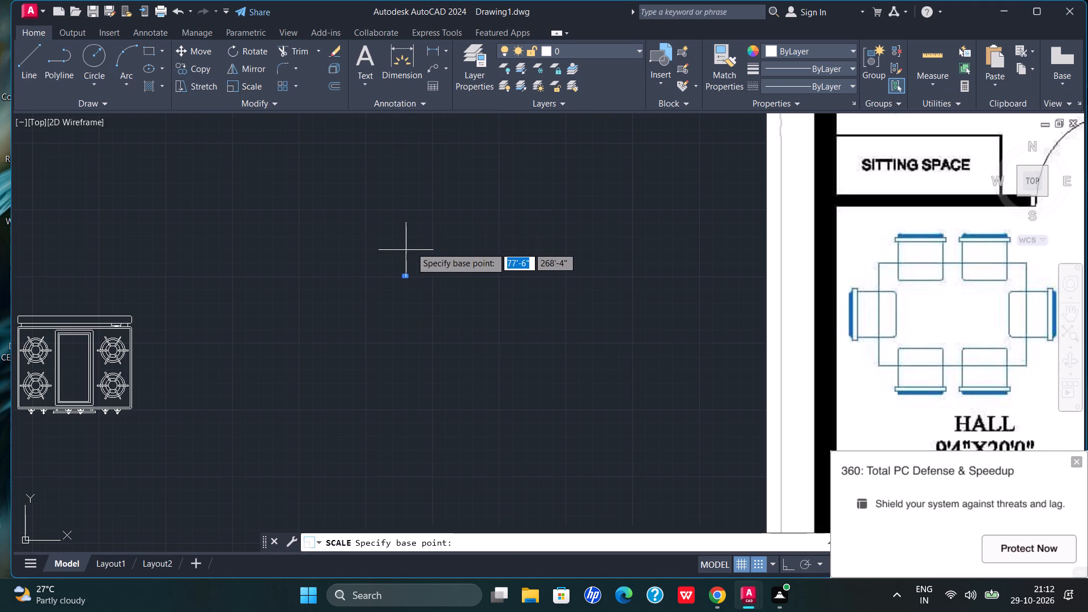
left_click(399, 274)
left_click(461, 218)
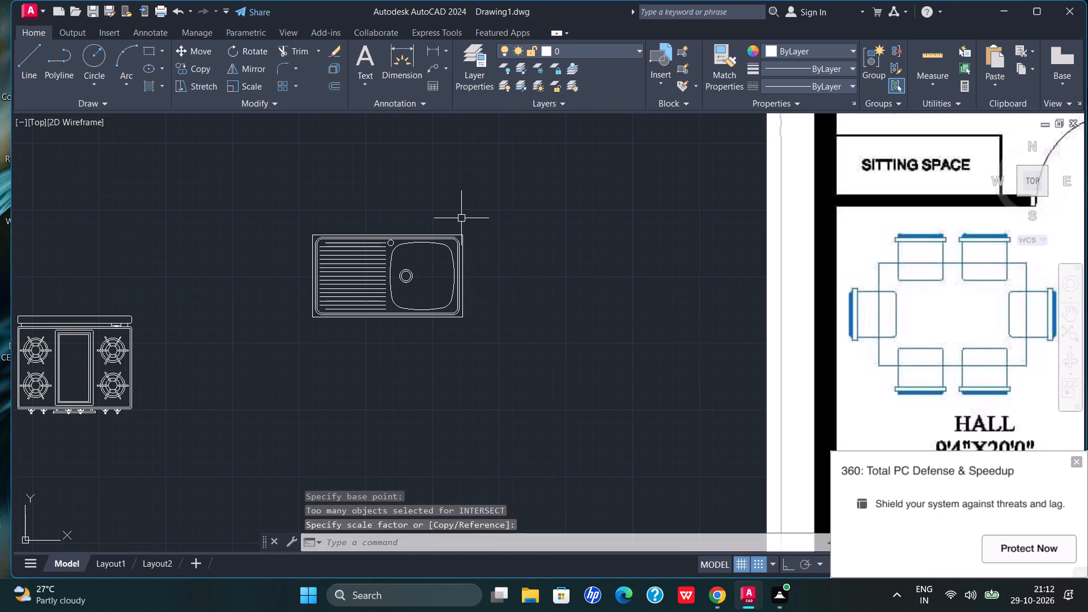
scroll(460, 234, "down", 2)
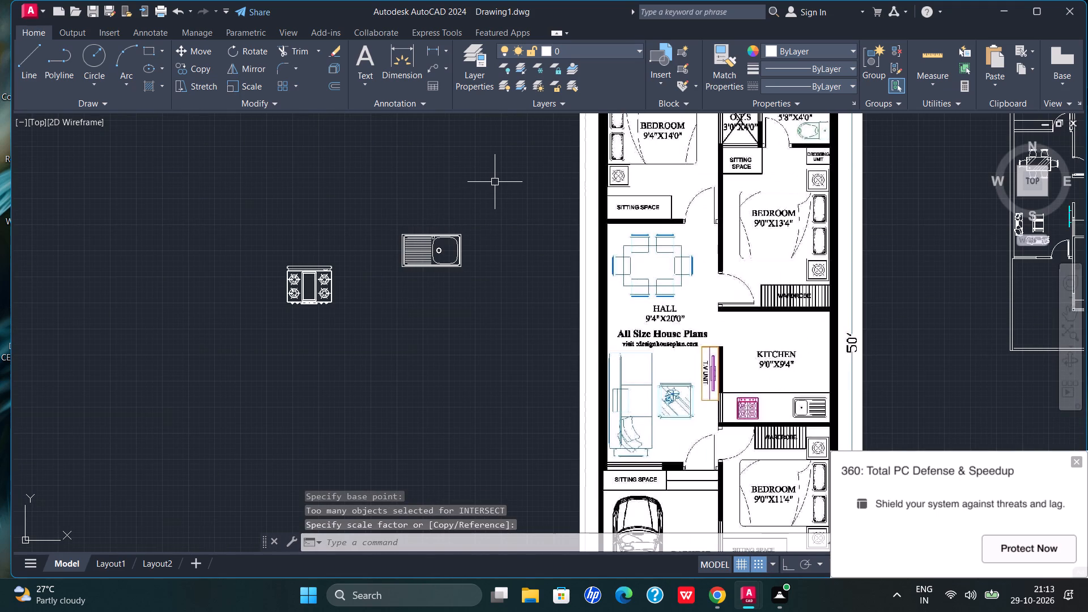
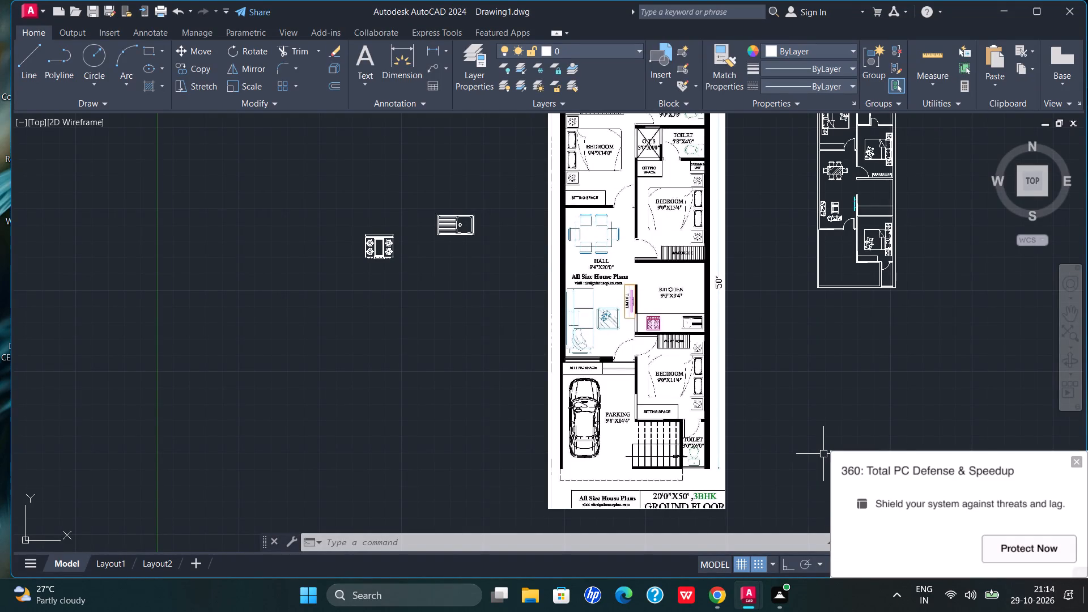
Copy the enlarged sink block into the empty space between the reference image and the drafted floor plan.
scroll(912, 175, "up", 1)
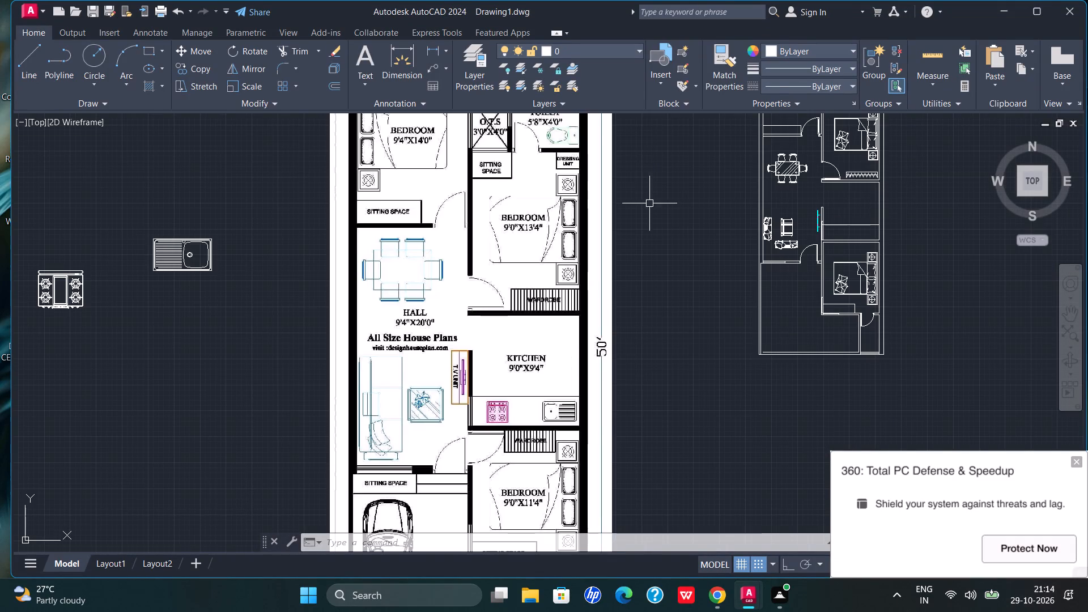
left_click_drag(254, 252, 113, 231)
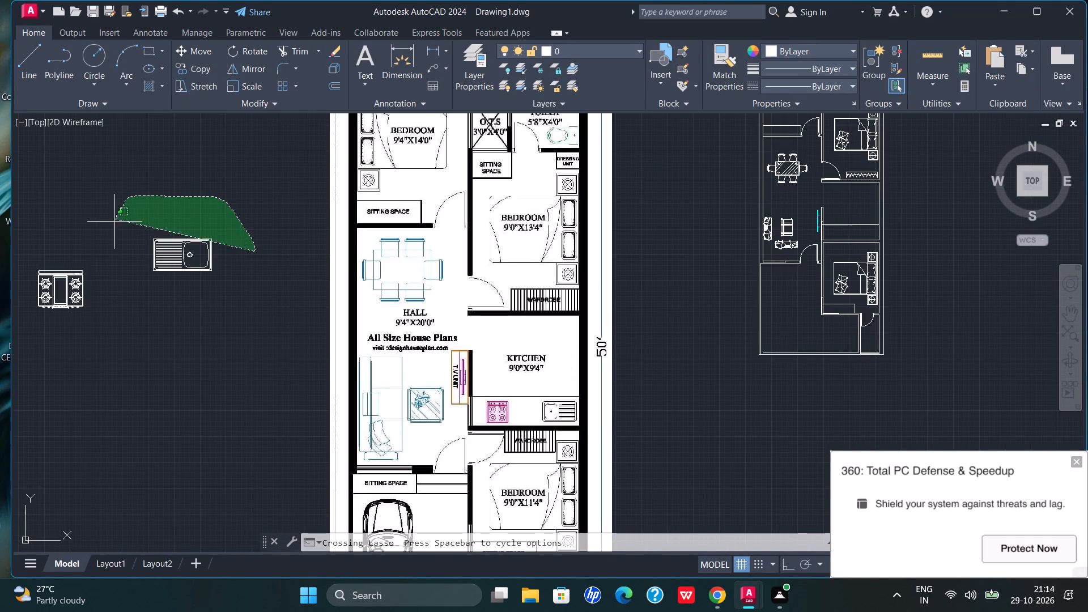
left_click_drag(113, 231, 189, 296)
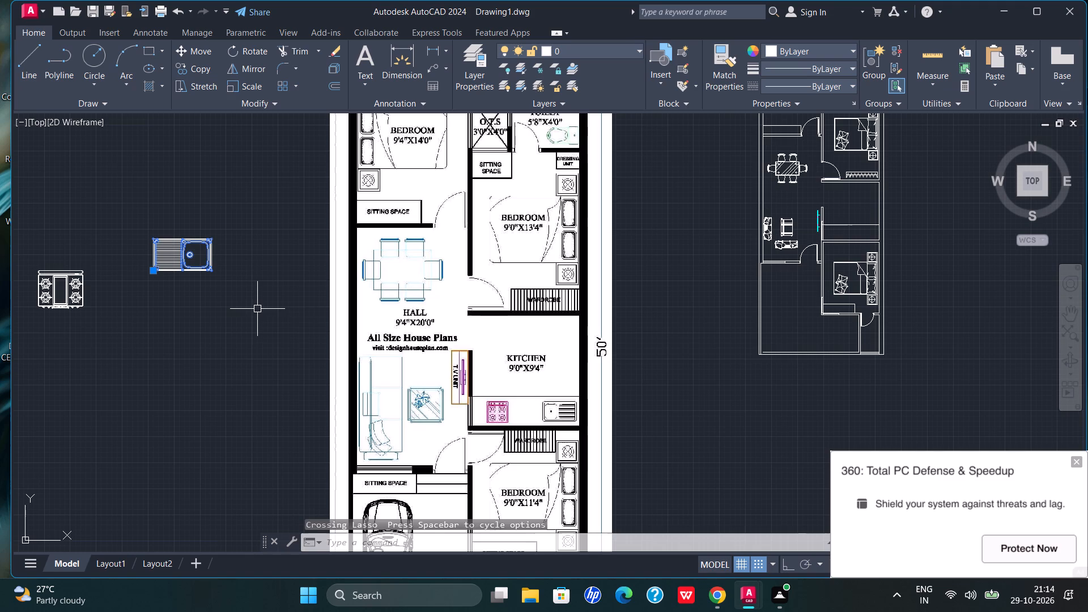
key("ctrl+c")
key("ctrl+v")
left_click_drag(645, 340, 877, 302)
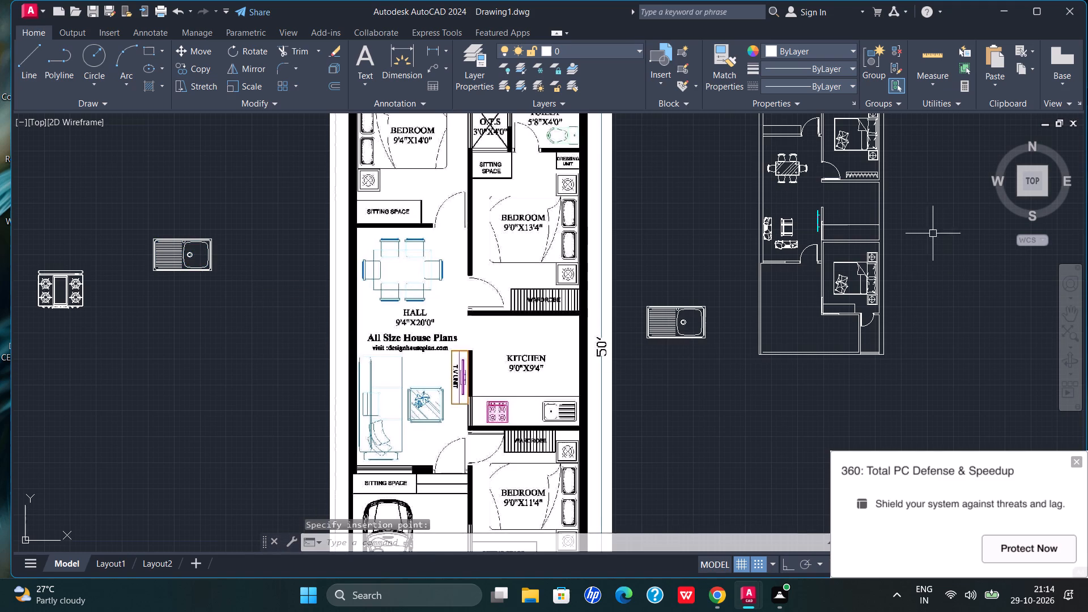
Delete the original sink block between the range and the reference image.
scroll(741, 328, "up", 1)
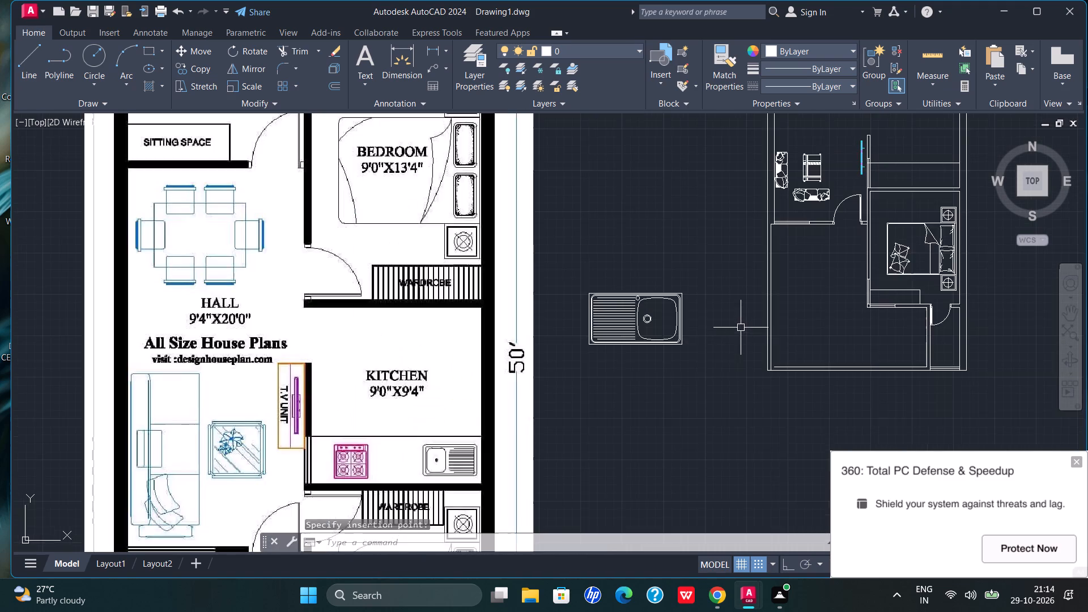
scroll(738, 328, "down", 2)
left_click(730, 328)
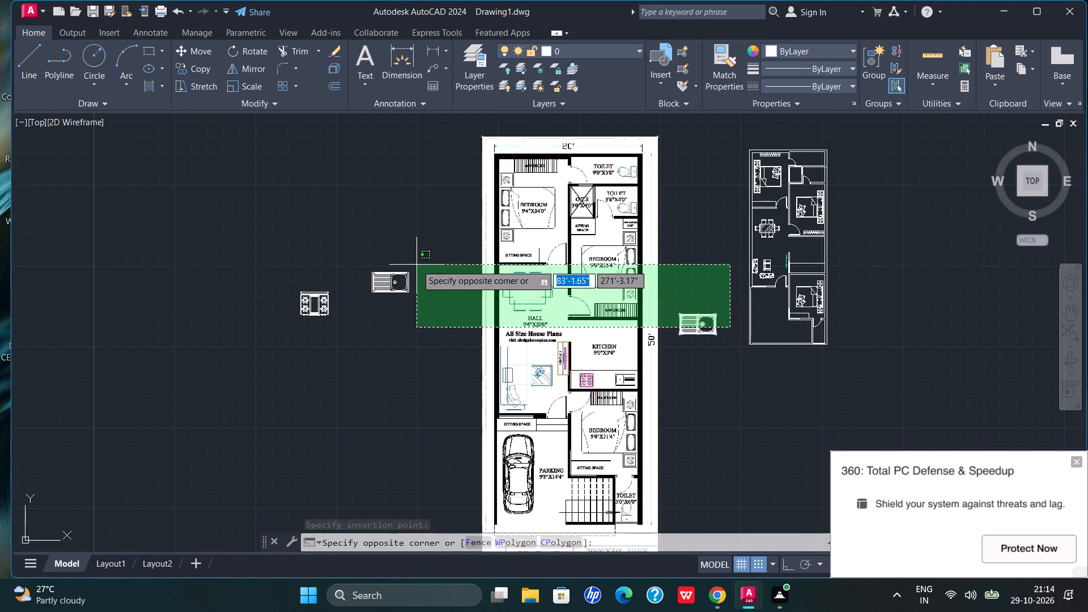
key("Escape")
left_click_drag(427, 237, 424, 327)
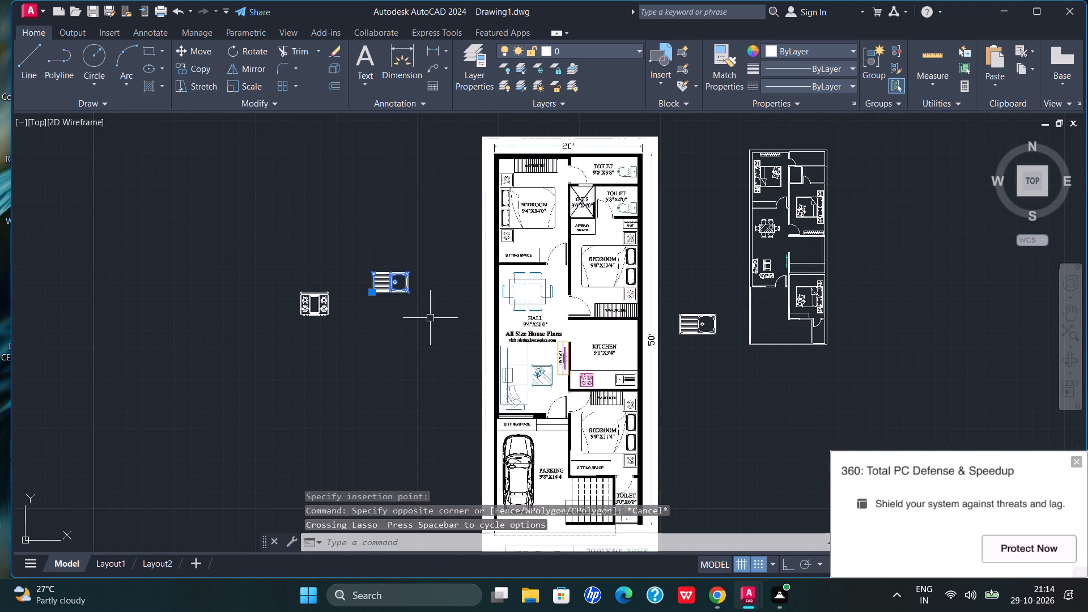
key("Delete")
Scale the copied sink down freehand from its upper drainboard corner to about 0.57 of its size.
scroll(730, 315, "up", 2)
left_click_drag(757, 300, 652, 286)
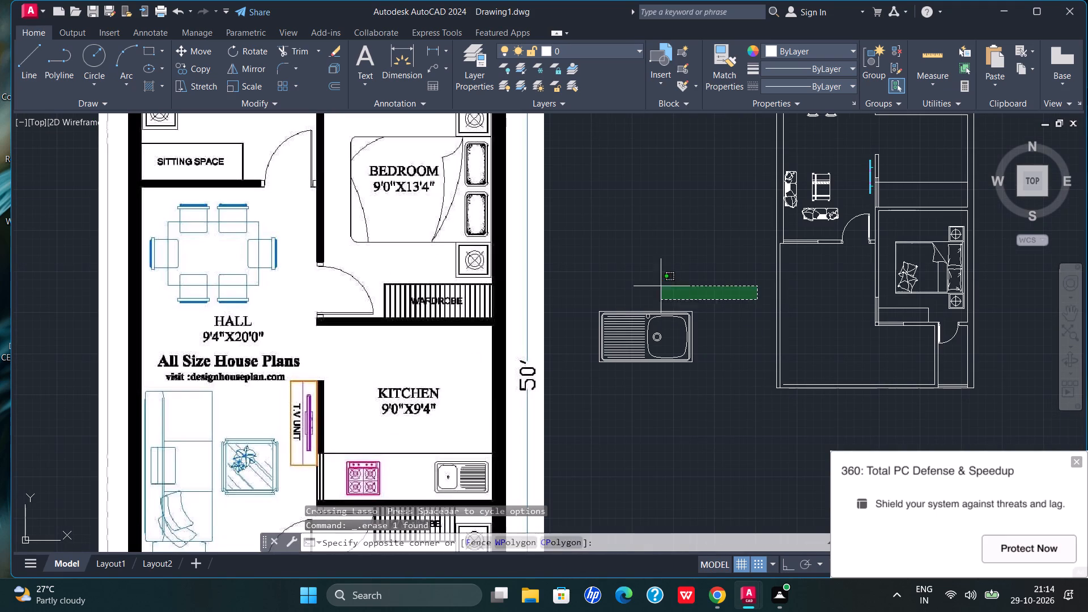
left_click_drag(652, 286, 679, 407)
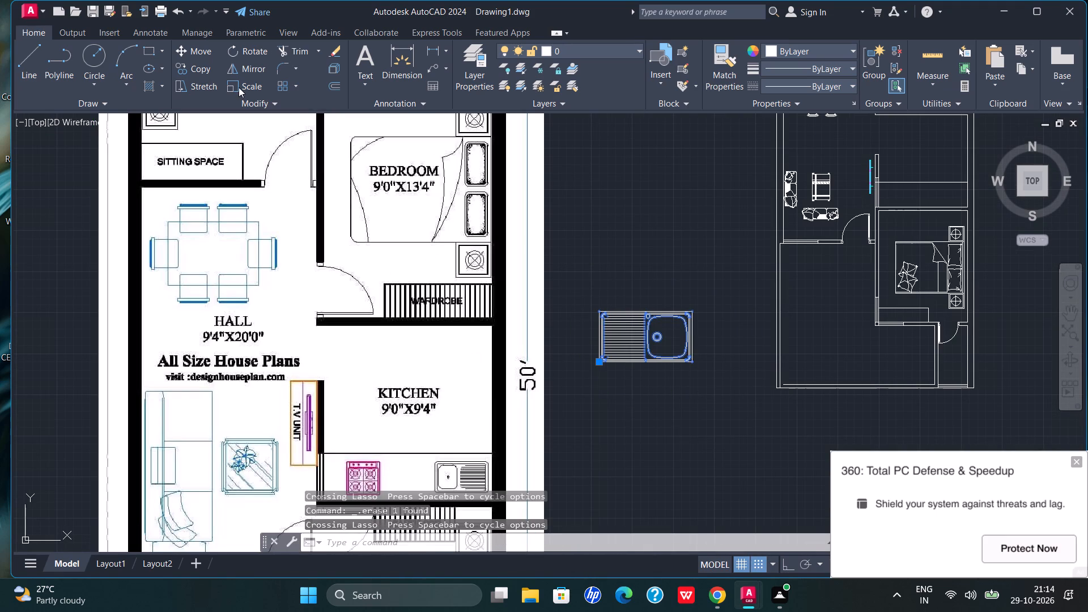
left_click(240, 87)
left_click(601, 315)
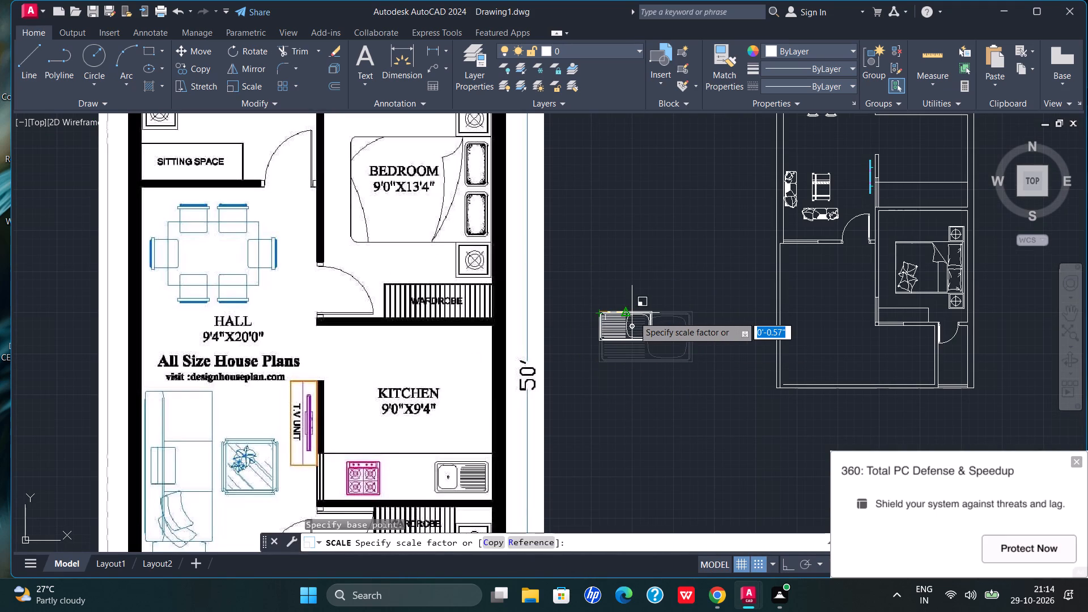
left_click(634, 316)
Move the reduced sink block into the empty space beside the drafted plan's hall and parking area.
left_click_drag(671, 313, 675, 367)
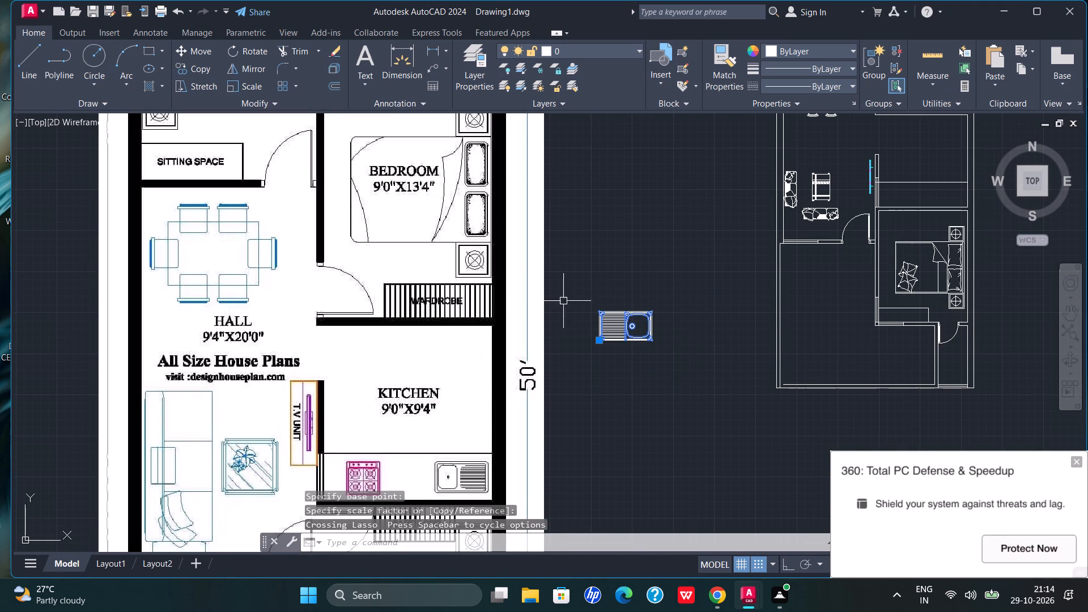
left_click(186, 58)
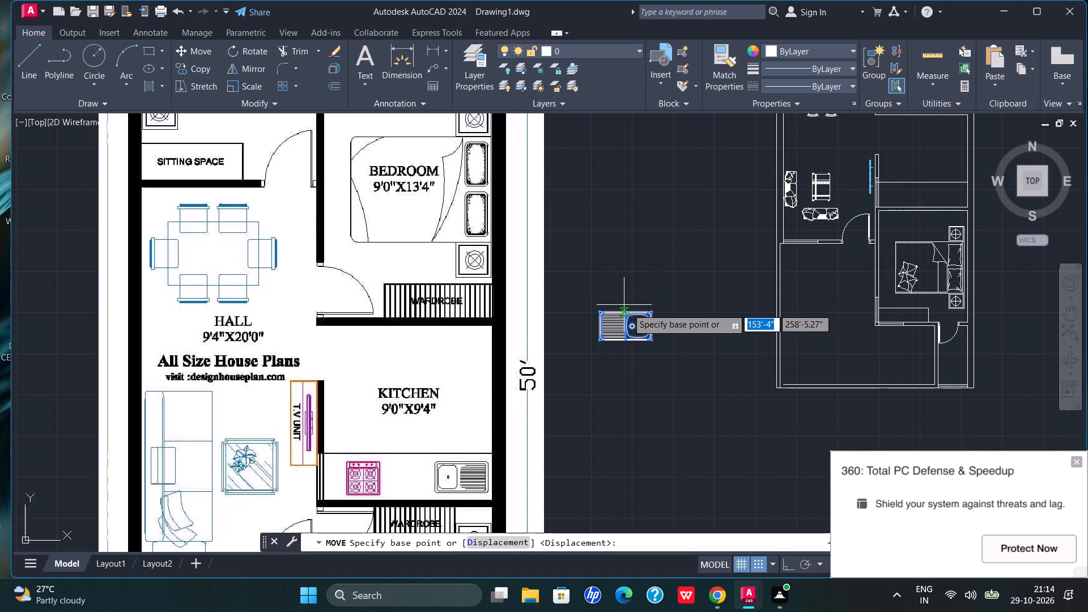
left_click(630, 318)
scroll(948, 200, "up", 2)
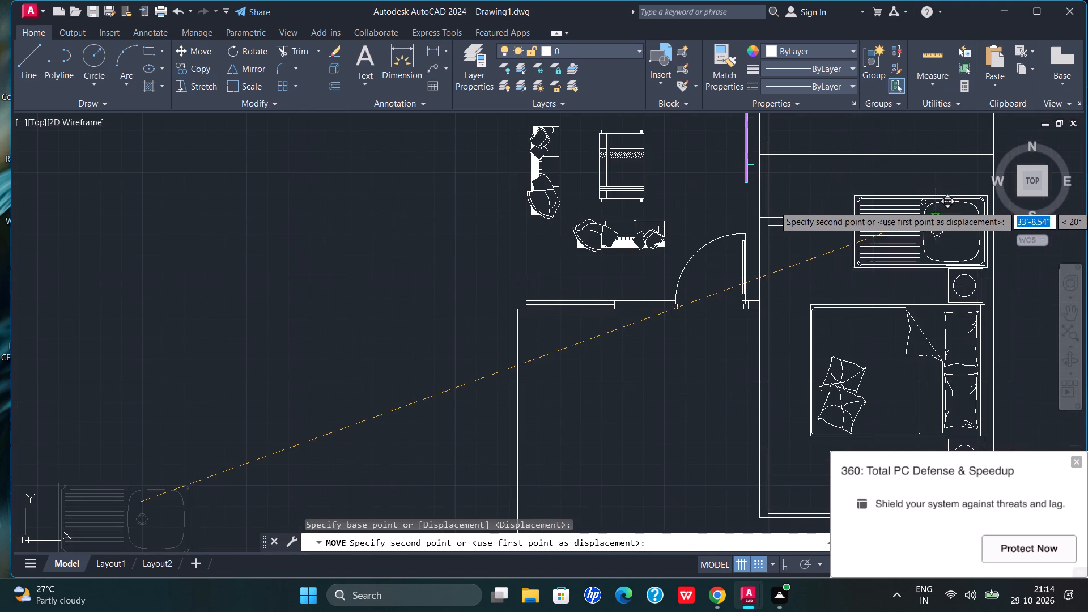
left_click(339, 319)
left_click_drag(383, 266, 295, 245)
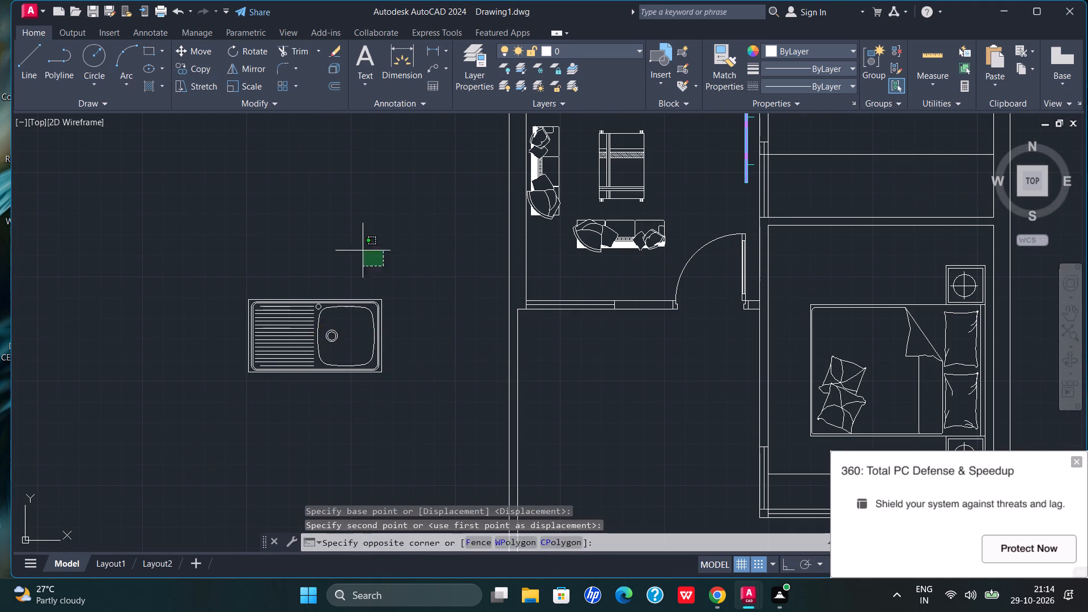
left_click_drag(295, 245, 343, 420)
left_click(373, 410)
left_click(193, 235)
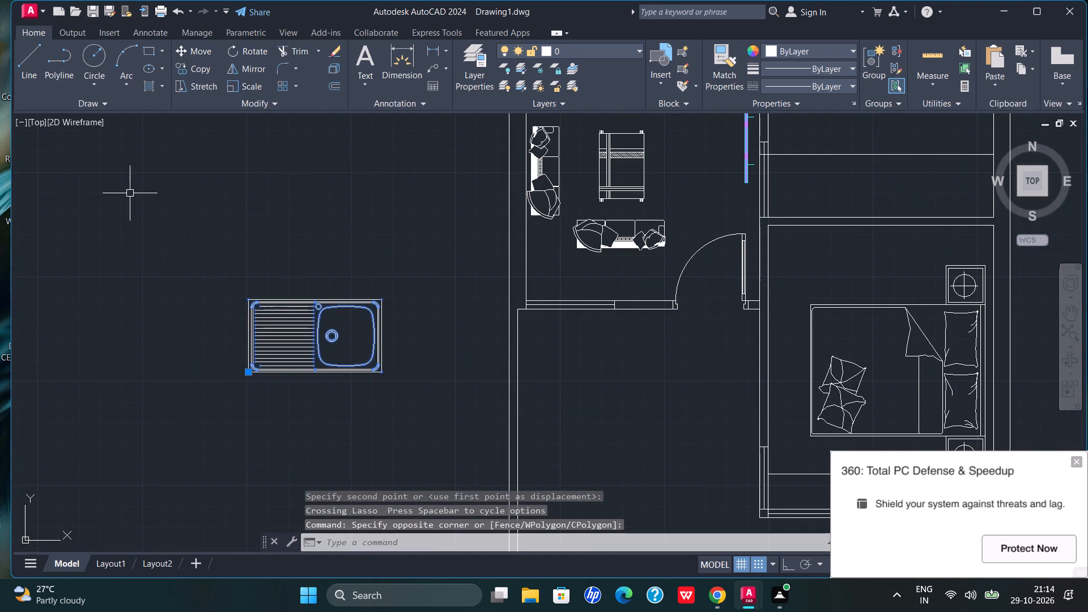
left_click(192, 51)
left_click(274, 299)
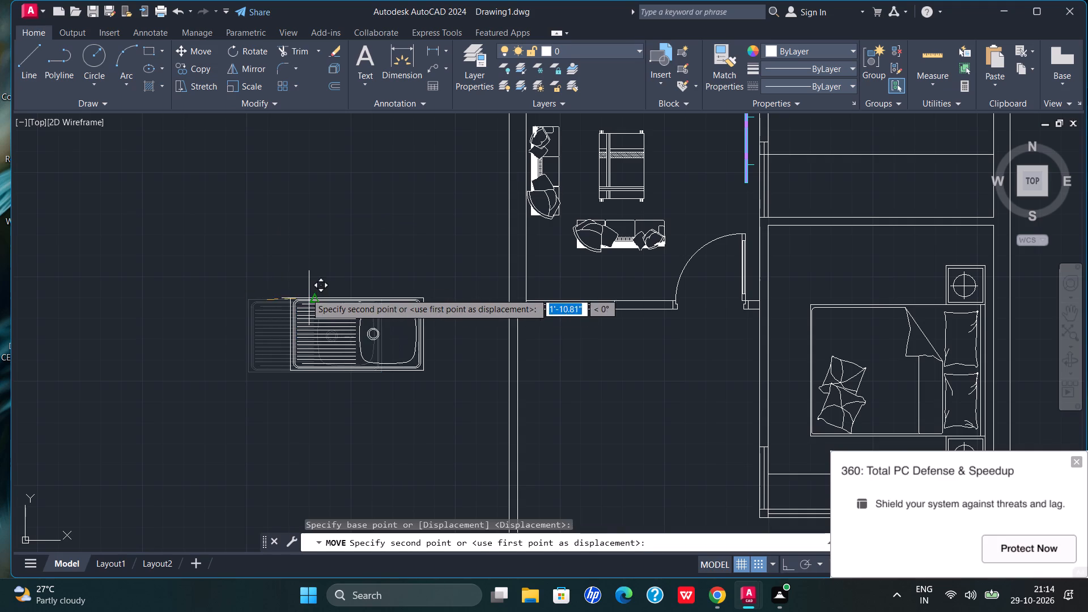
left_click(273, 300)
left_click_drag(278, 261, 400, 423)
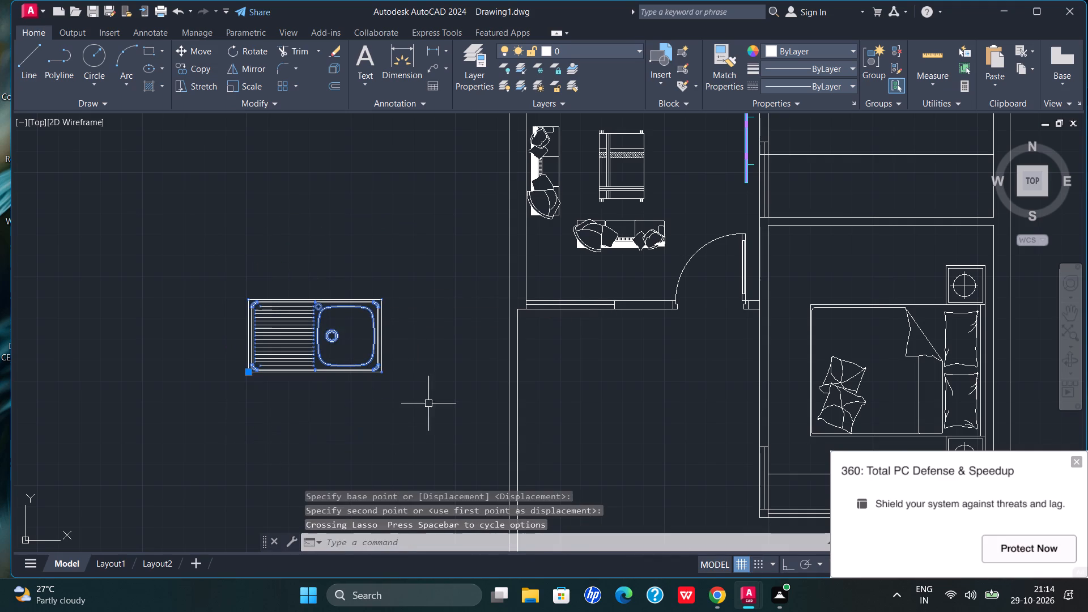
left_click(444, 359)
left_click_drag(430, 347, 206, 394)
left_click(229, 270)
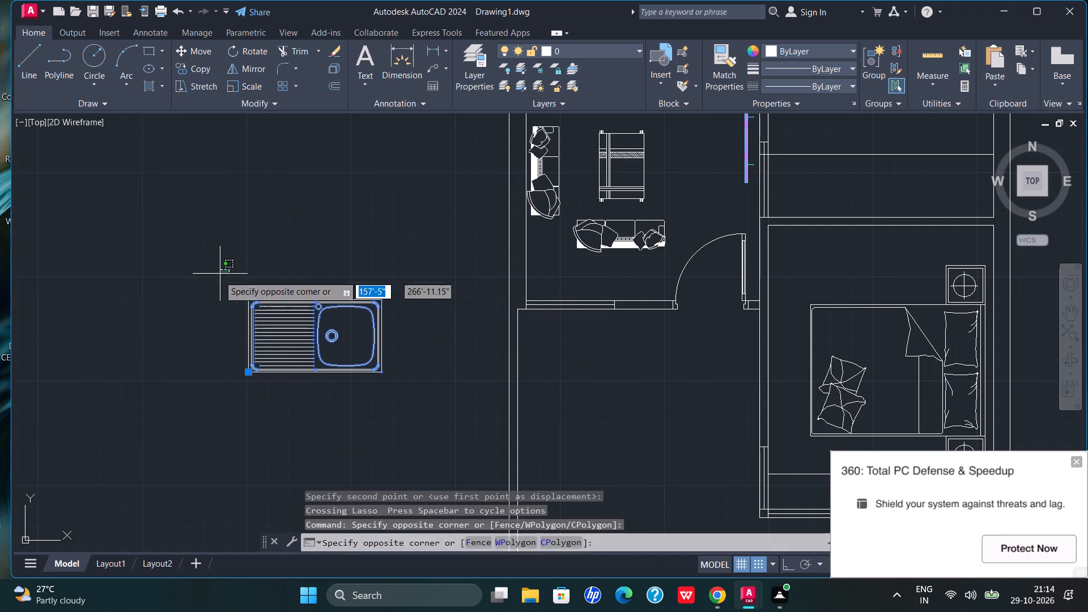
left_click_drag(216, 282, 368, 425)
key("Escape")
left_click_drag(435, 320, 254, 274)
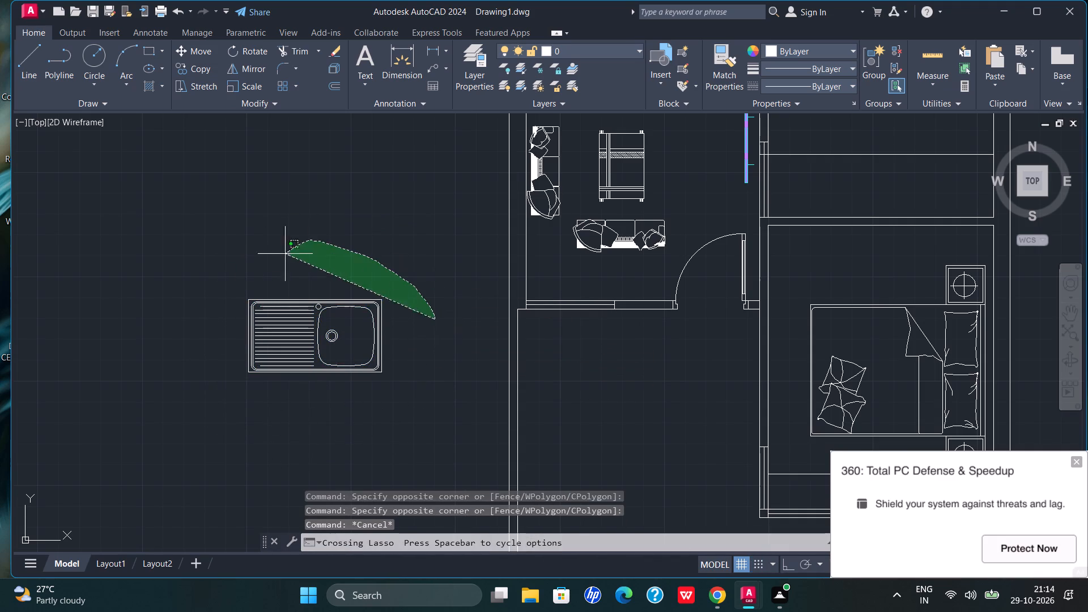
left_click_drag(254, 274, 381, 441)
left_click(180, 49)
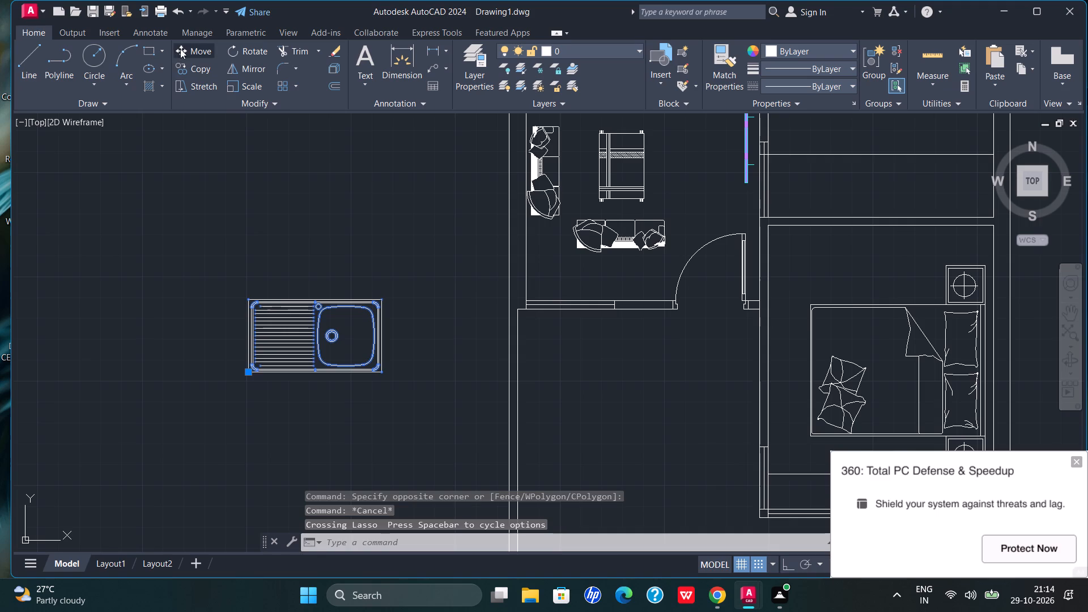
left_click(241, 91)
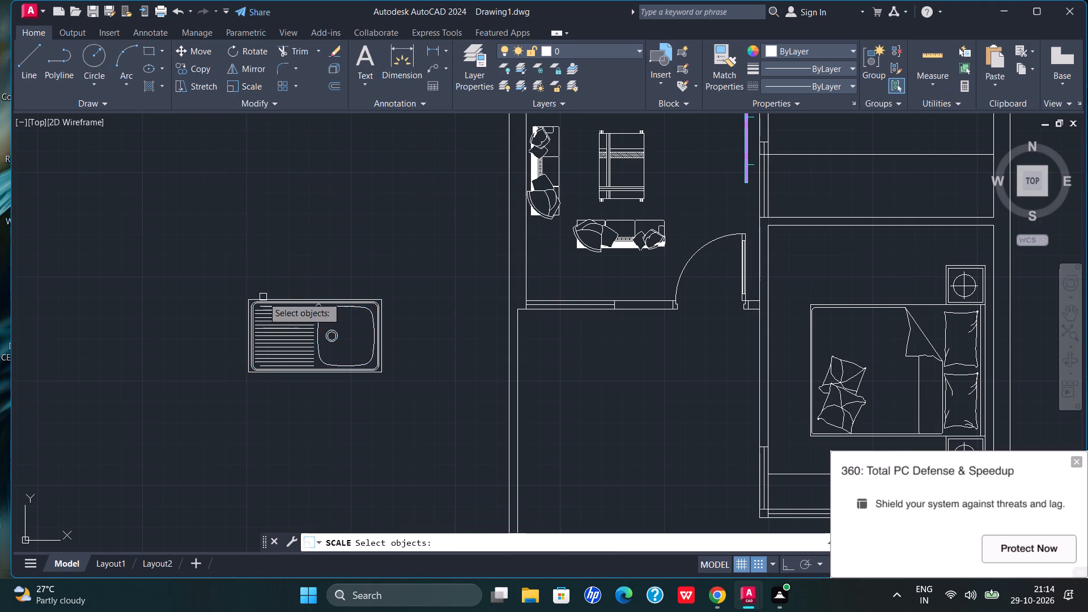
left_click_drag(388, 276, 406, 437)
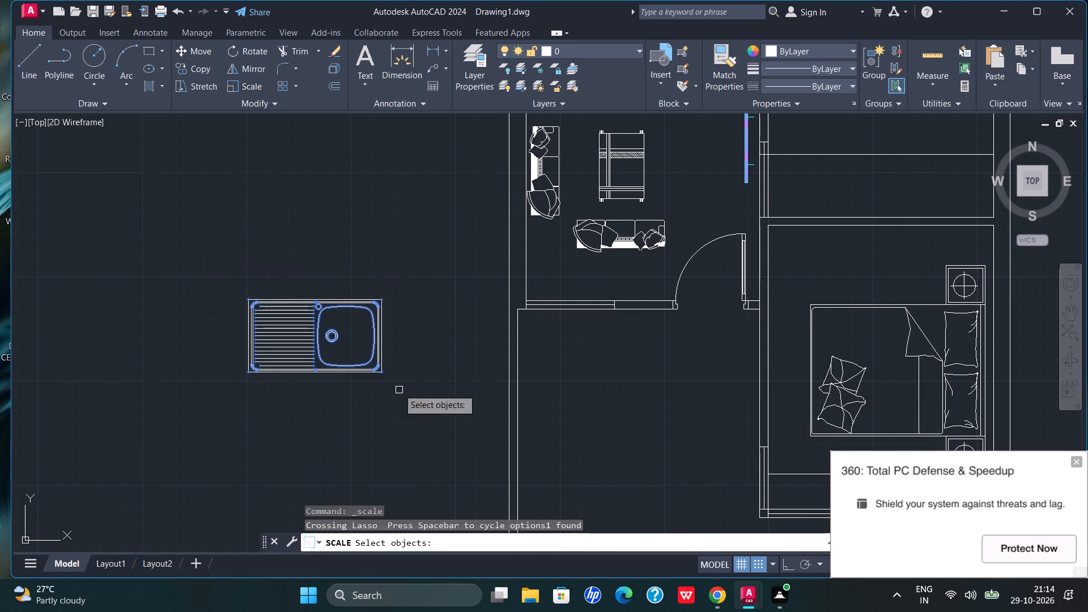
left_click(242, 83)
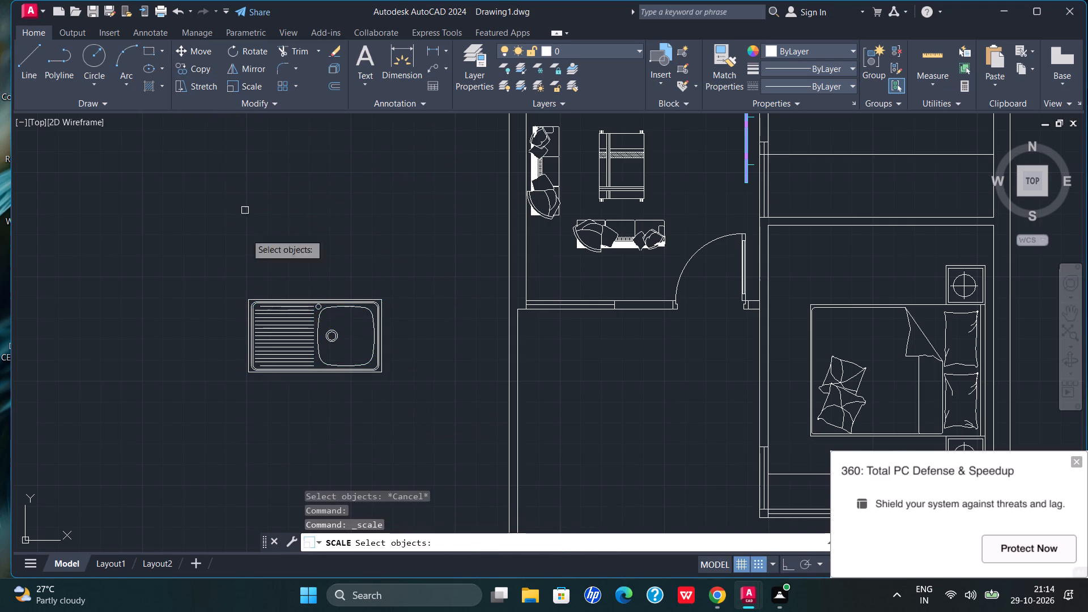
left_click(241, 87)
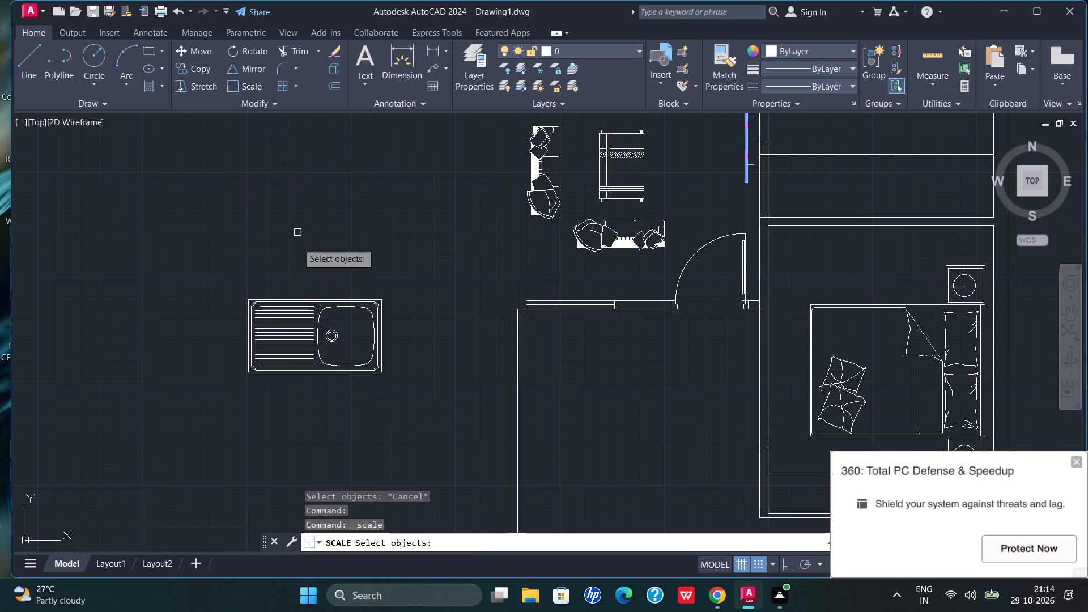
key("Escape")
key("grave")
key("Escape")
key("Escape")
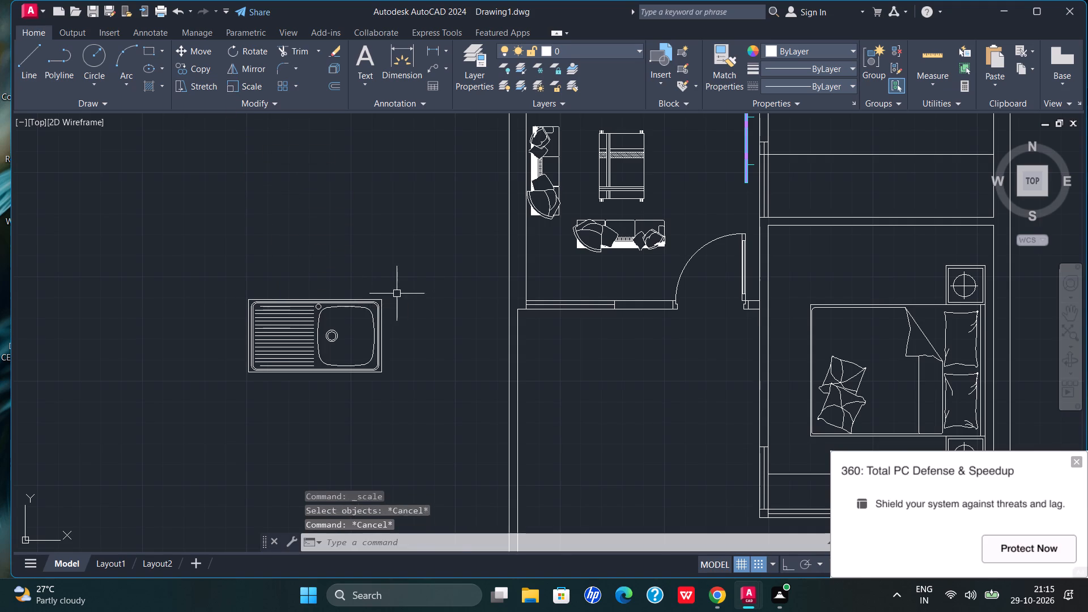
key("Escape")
Scale the sink block down again freehand from its upper drainboard edge to about 0.66 of its size.
left_click_drag(388, 281, 404, 439)
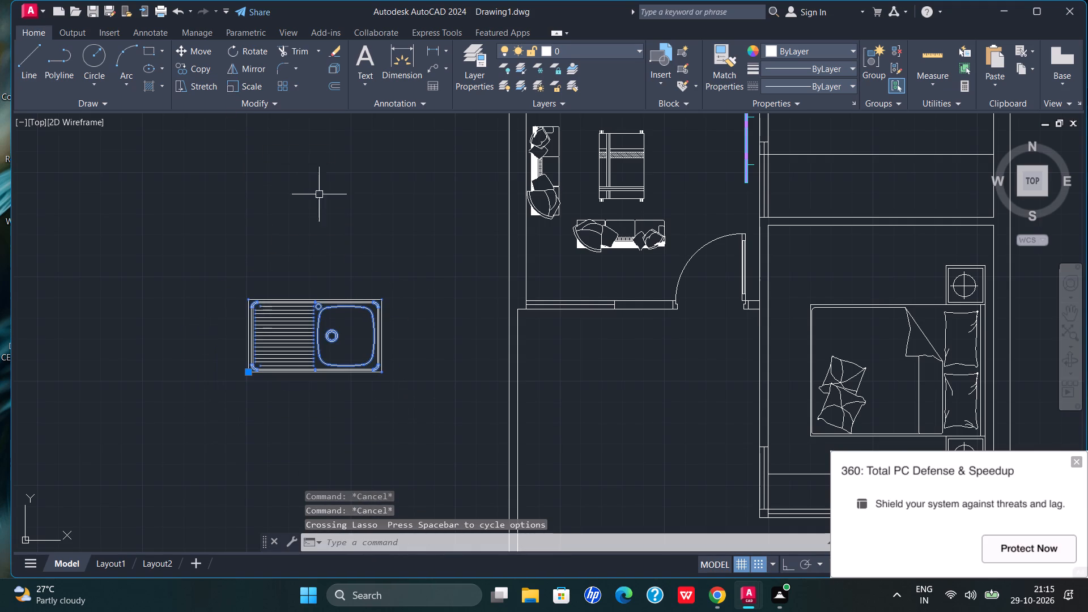
left_click_drag(422, 318, 394, 436)
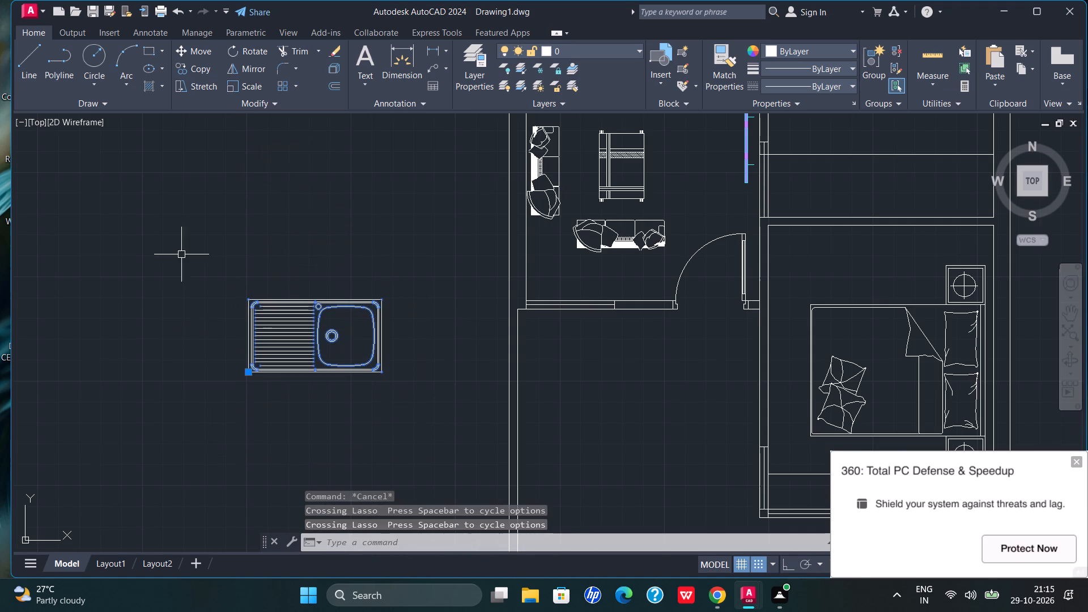
left_click(248, 82)
left_click(263, 305)
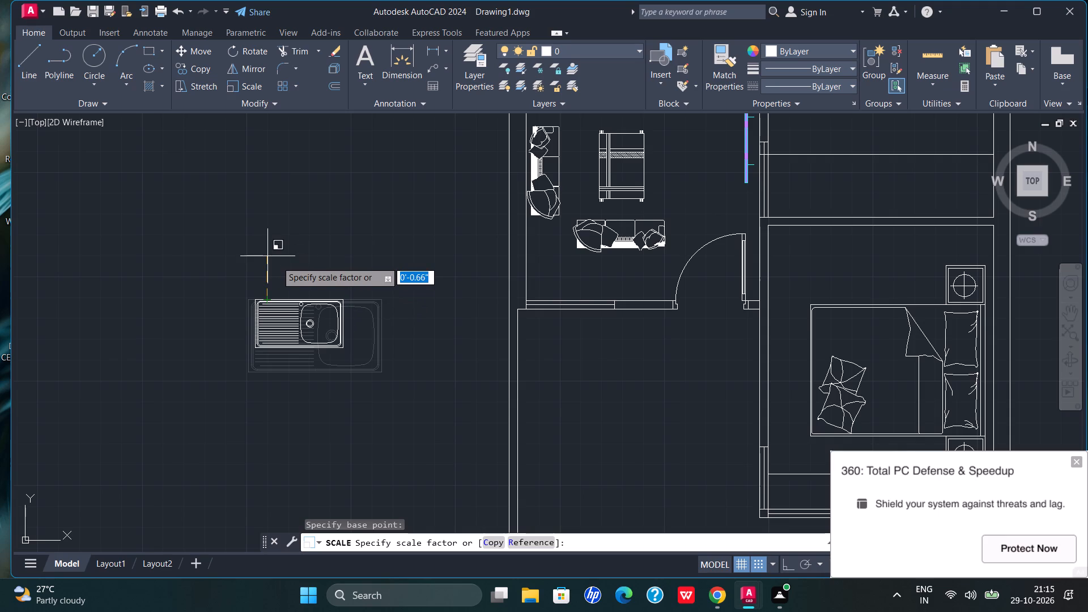
left_click(277, 258)
Move the sink block to the empty space just outside the drafted plan's outer wall, level with the kitchen counter.
left_click_drag(359, 262, 236, 323)
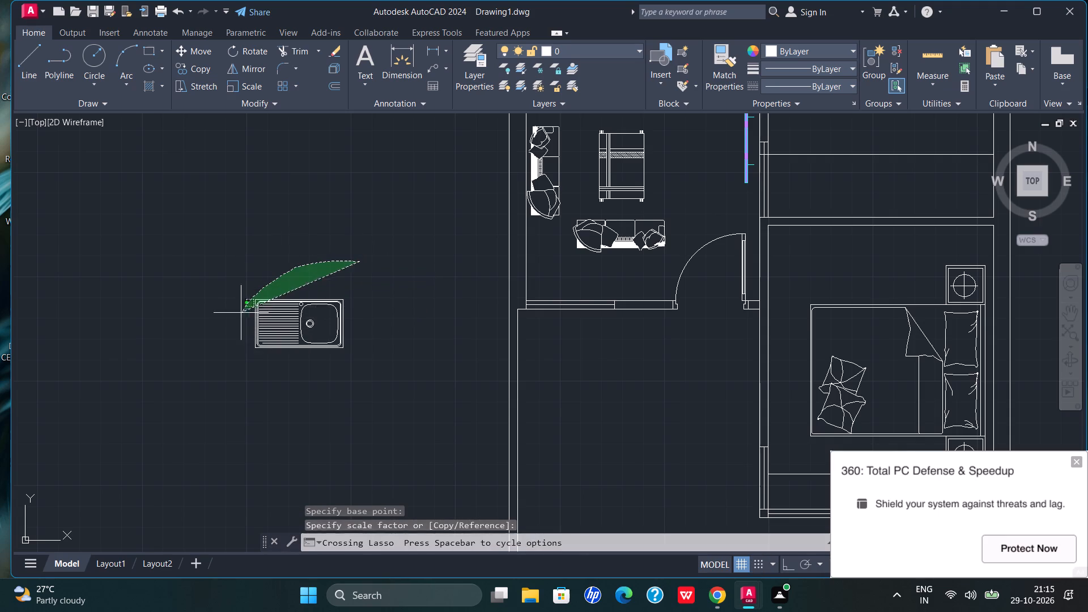
left_click_drag(236, 323, 385, 354)
left_click(192, 52)
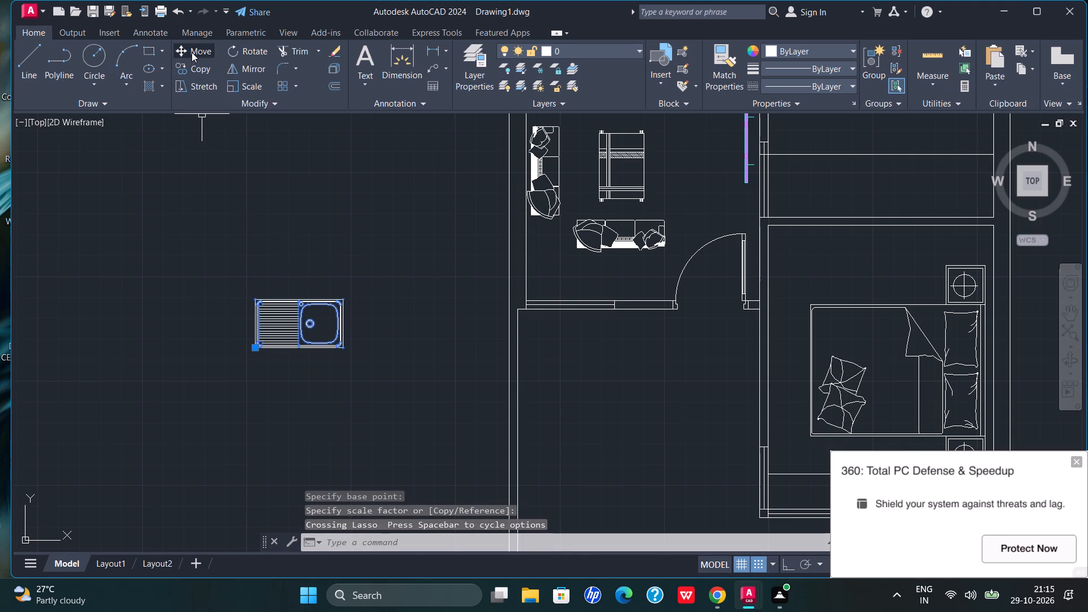
left_click(280, 304)
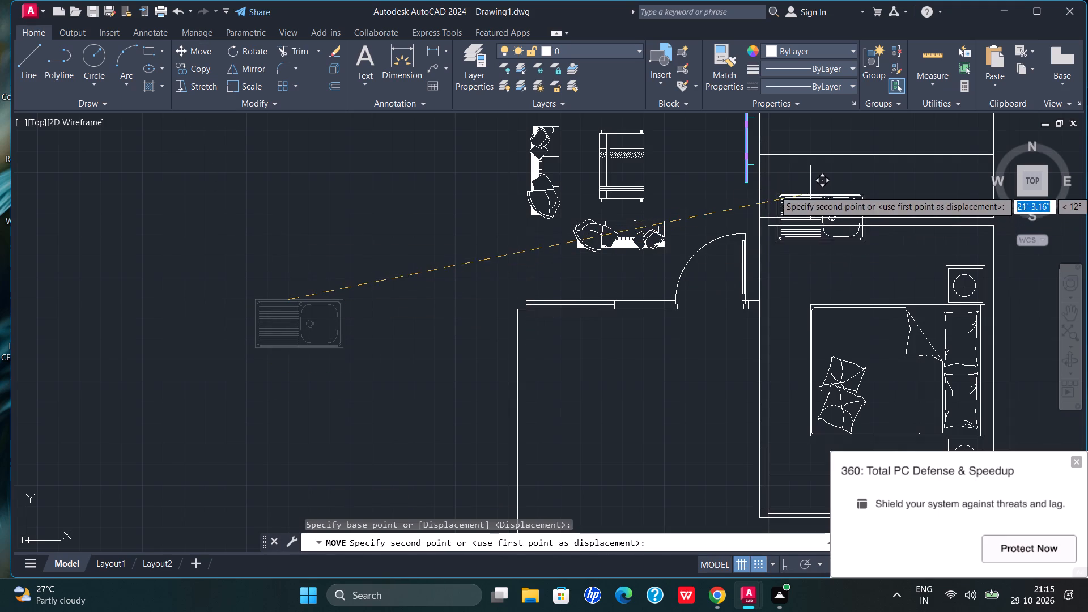
scroll(525, 254, "down", 3)
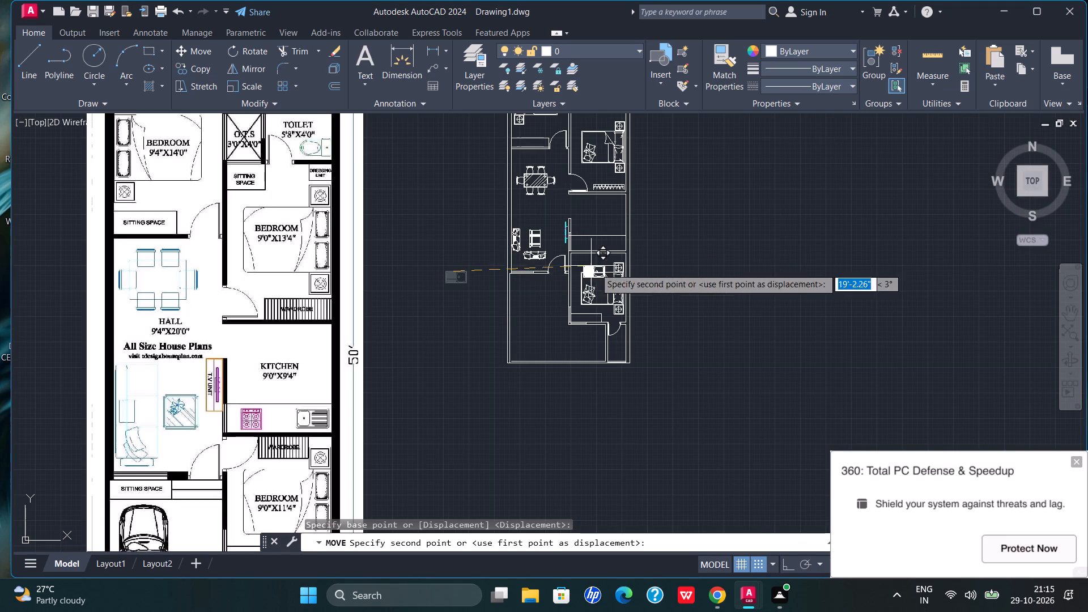
scroll(609, 239, "up", 3)
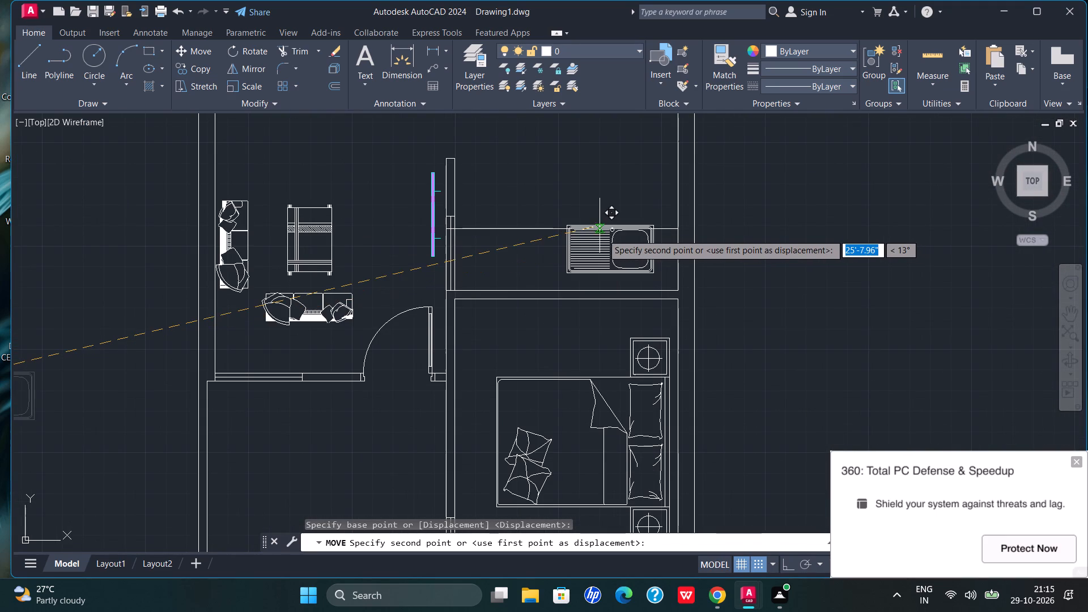
scroll(605, 246, "down", 1)
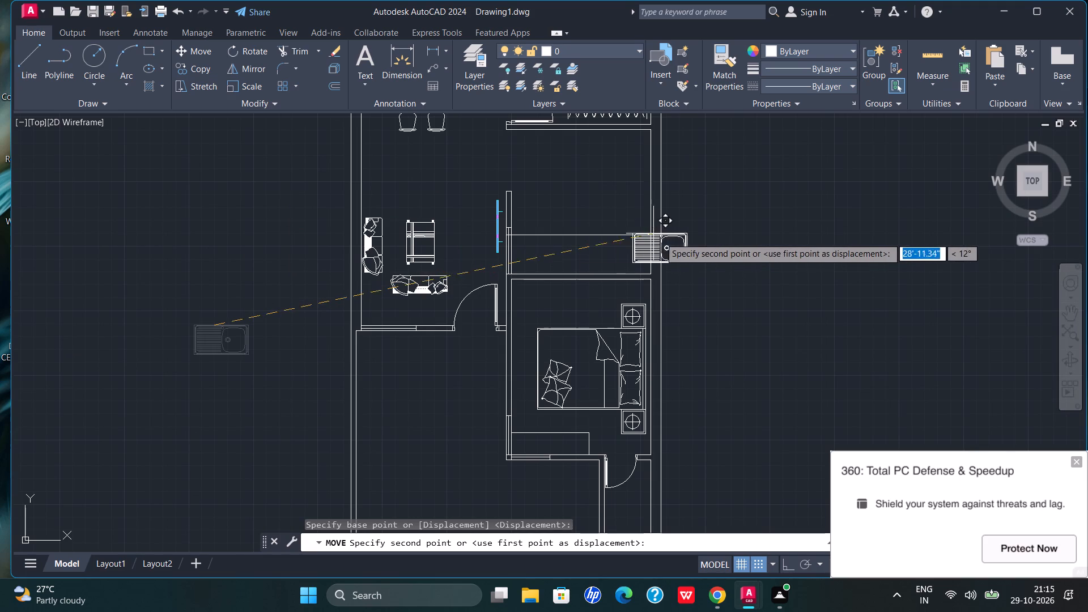
left_click(717, 245)
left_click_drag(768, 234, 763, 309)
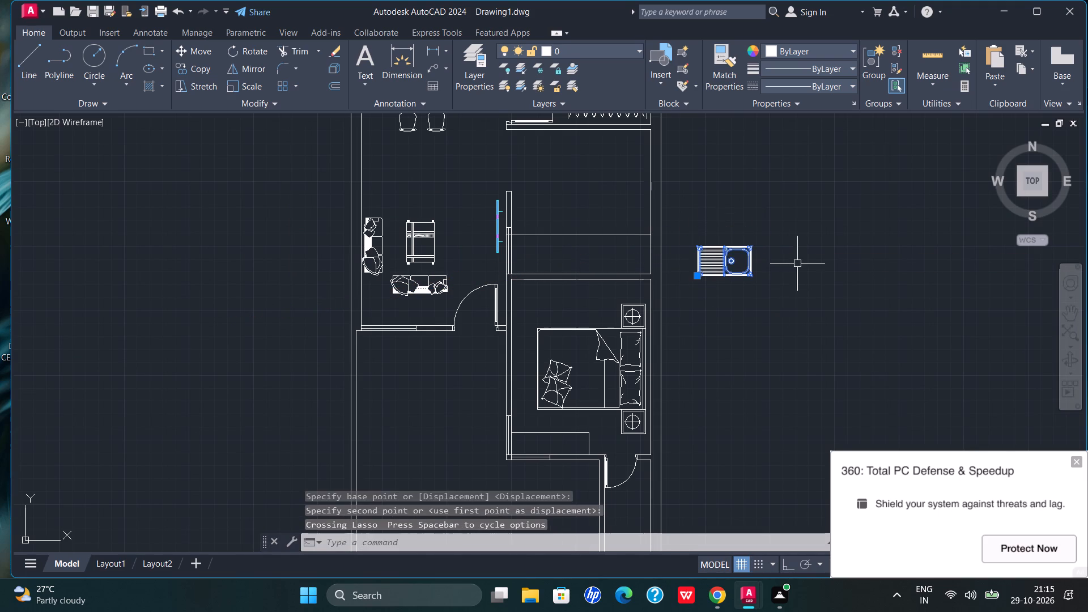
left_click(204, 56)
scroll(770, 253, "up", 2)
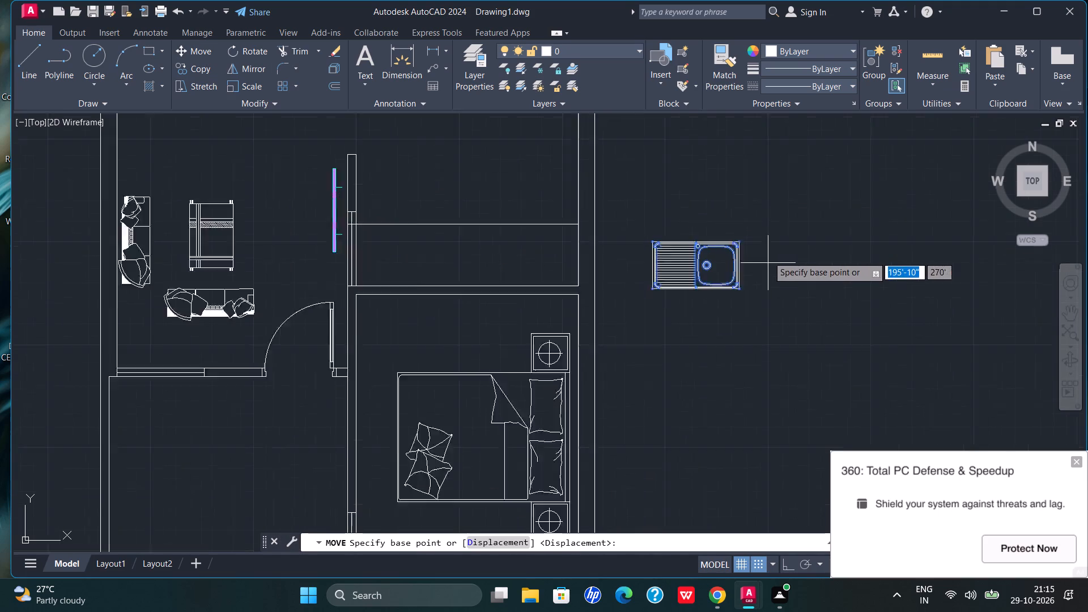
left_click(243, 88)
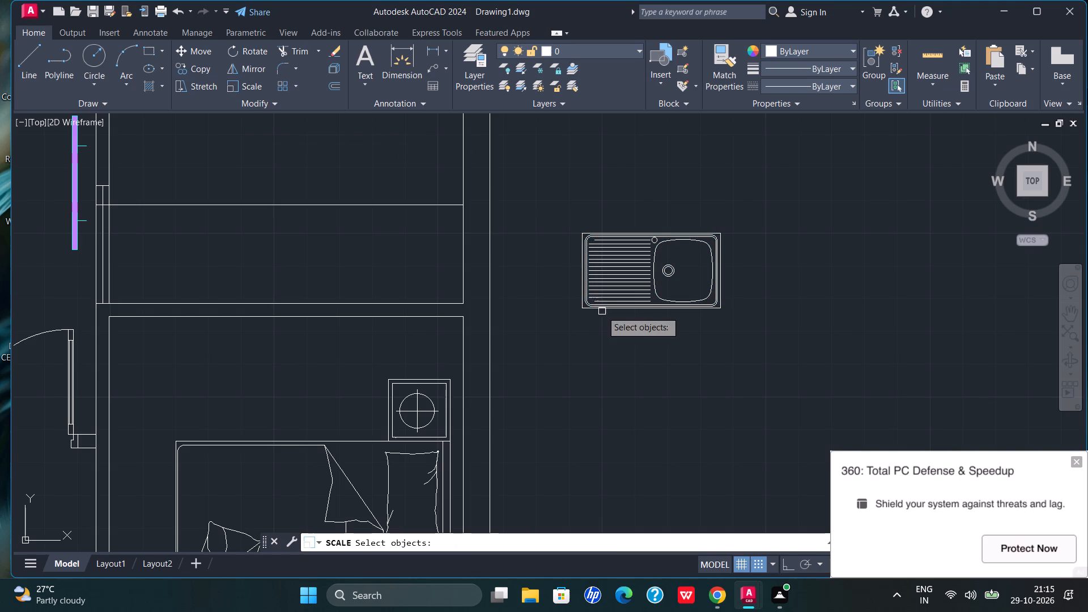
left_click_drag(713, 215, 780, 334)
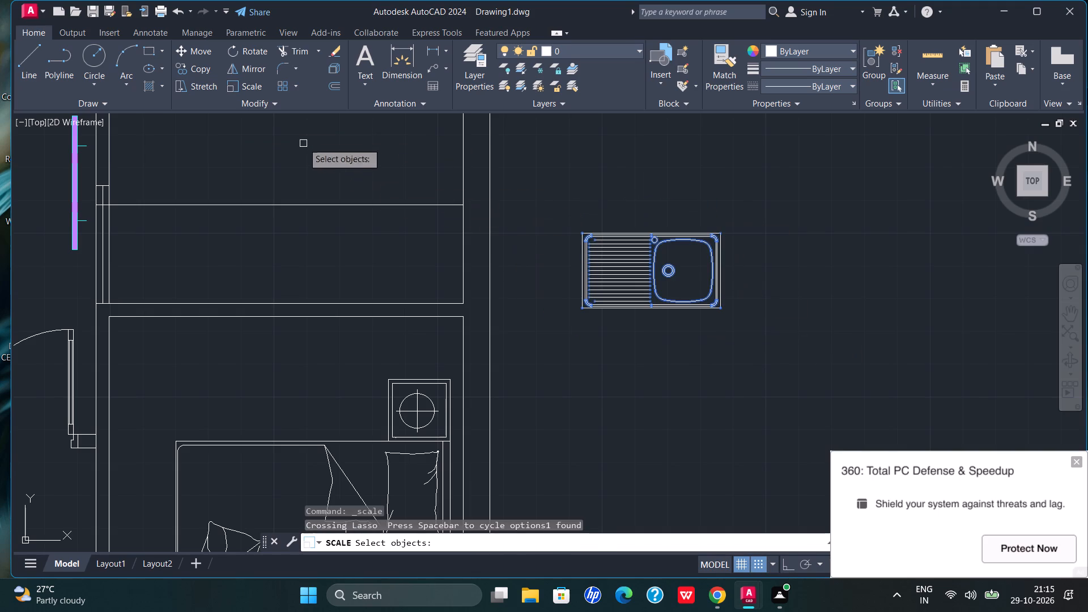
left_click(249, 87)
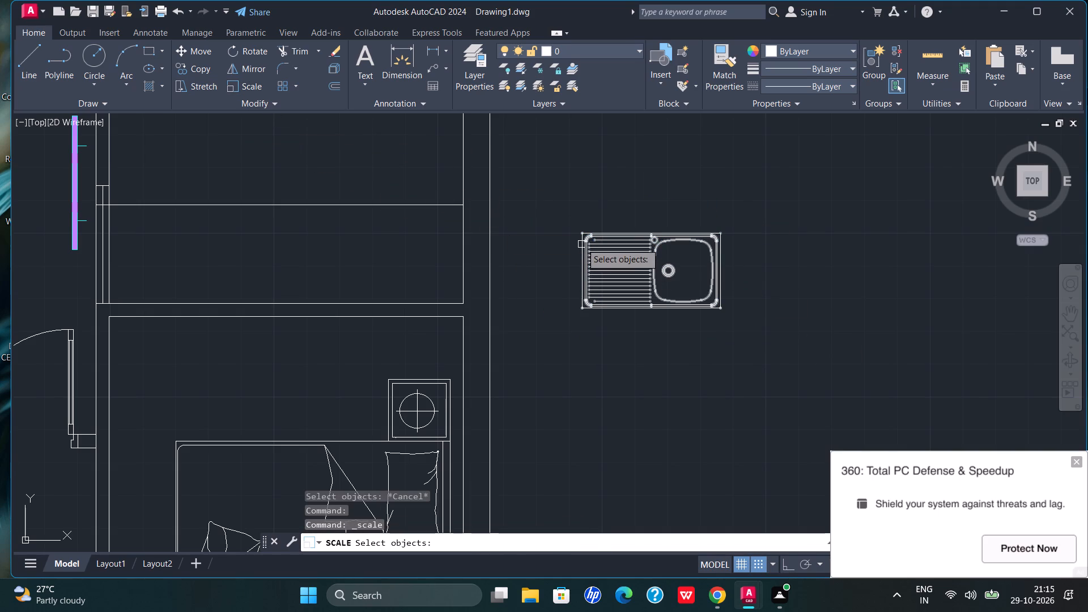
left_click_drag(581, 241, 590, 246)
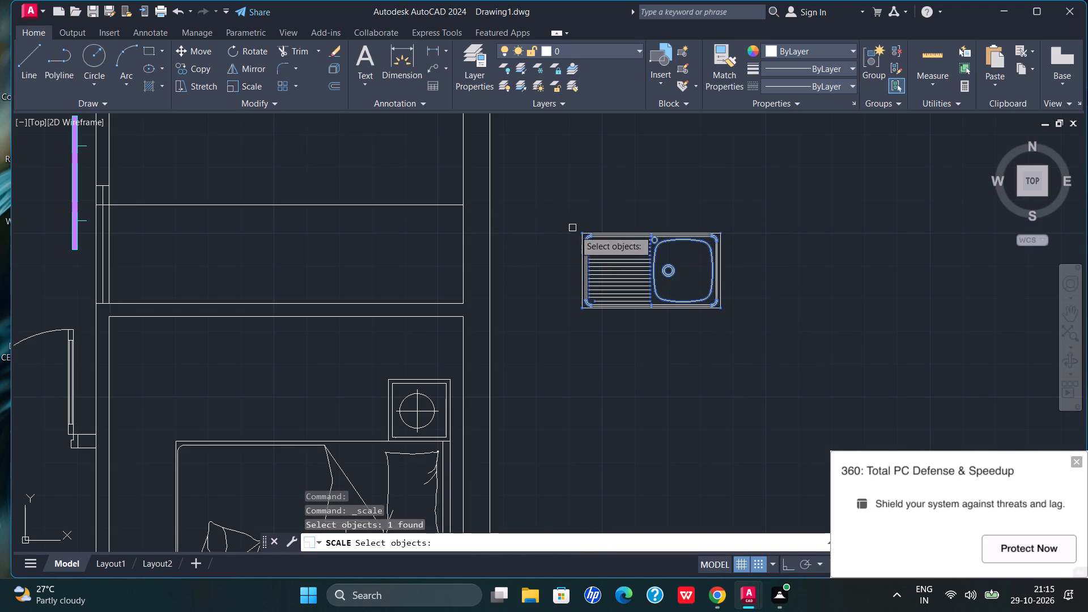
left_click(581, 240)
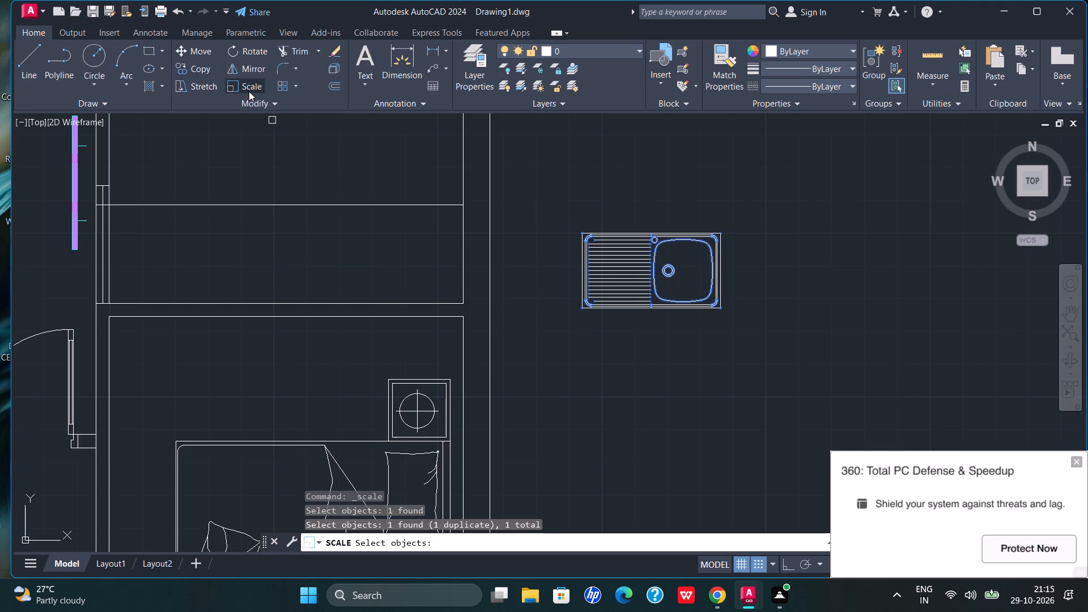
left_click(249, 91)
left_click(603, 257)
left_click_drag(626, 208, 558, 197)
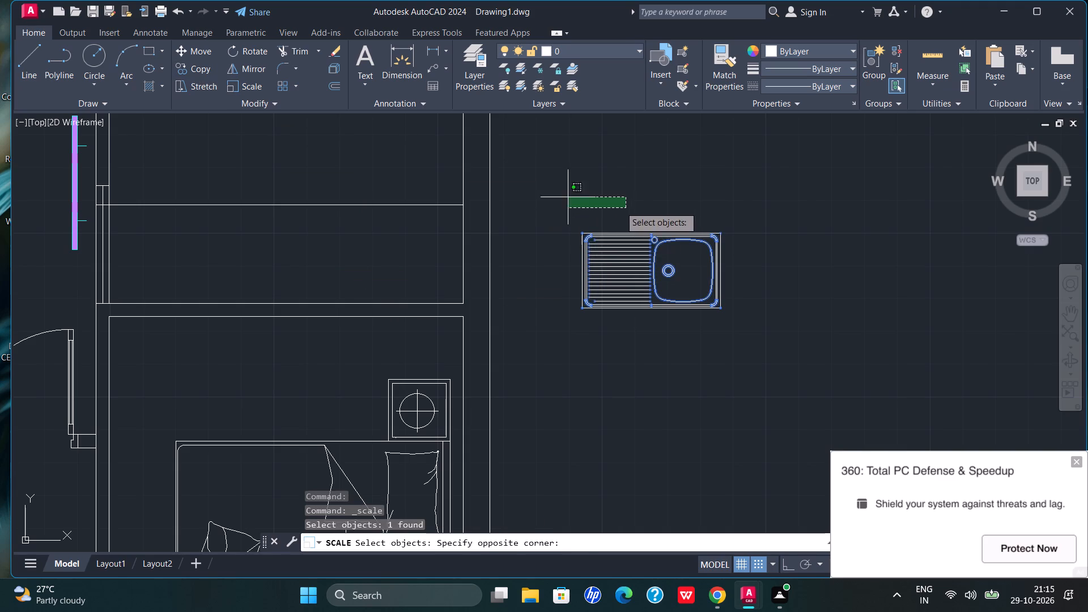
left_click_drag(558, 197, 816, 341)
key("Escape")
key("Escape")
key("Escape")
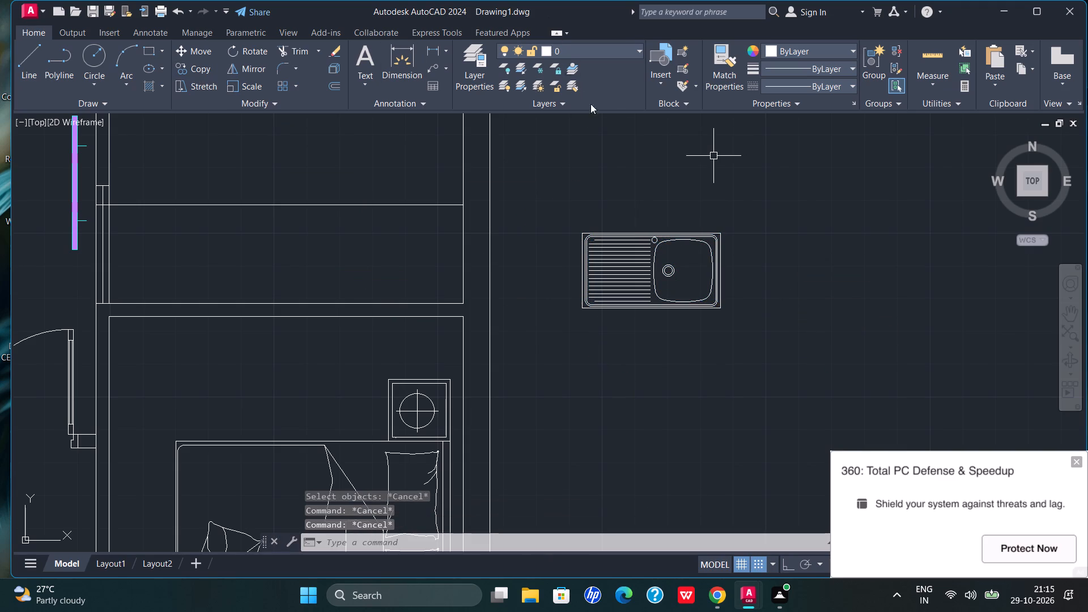
Scale the sink block down freehand from its upper drainboard corner to about 0.67 of its size.
left_click_drag(744, 224, 715, 362)
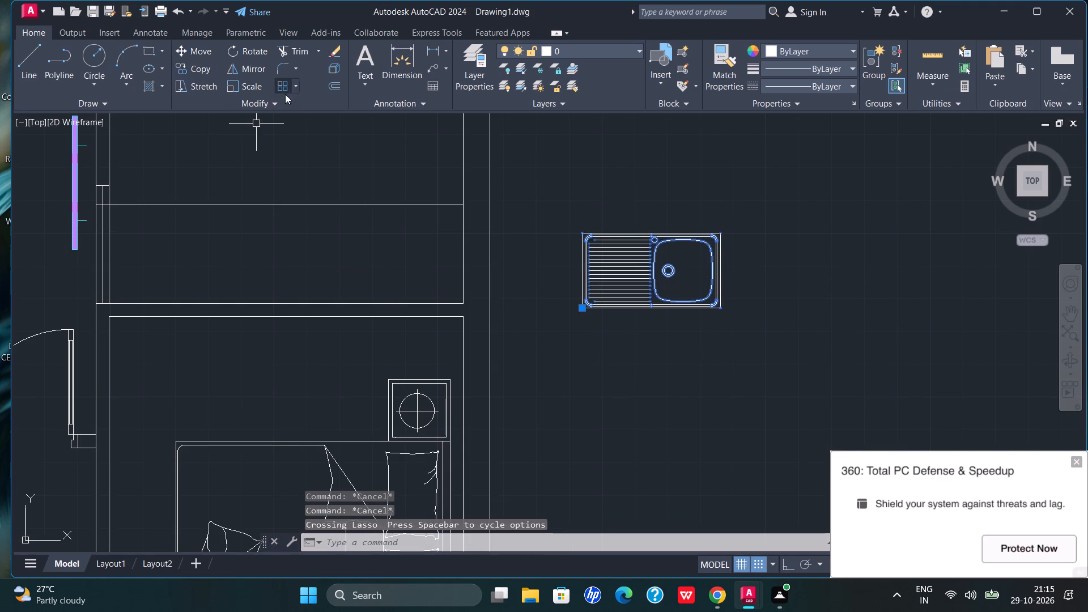
left_click(247, 87)
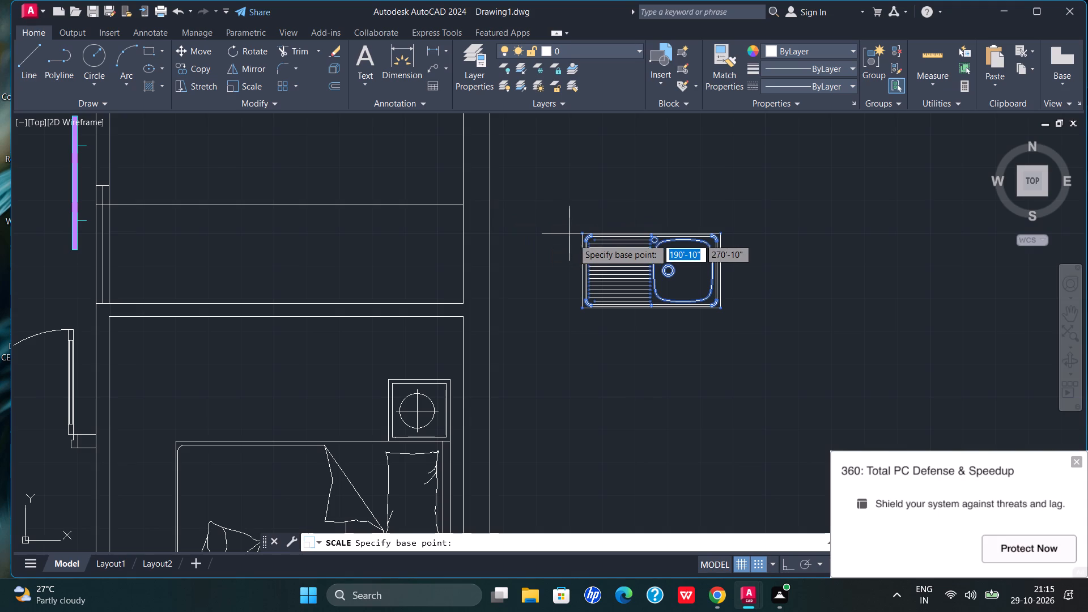
left_click(590, 238)
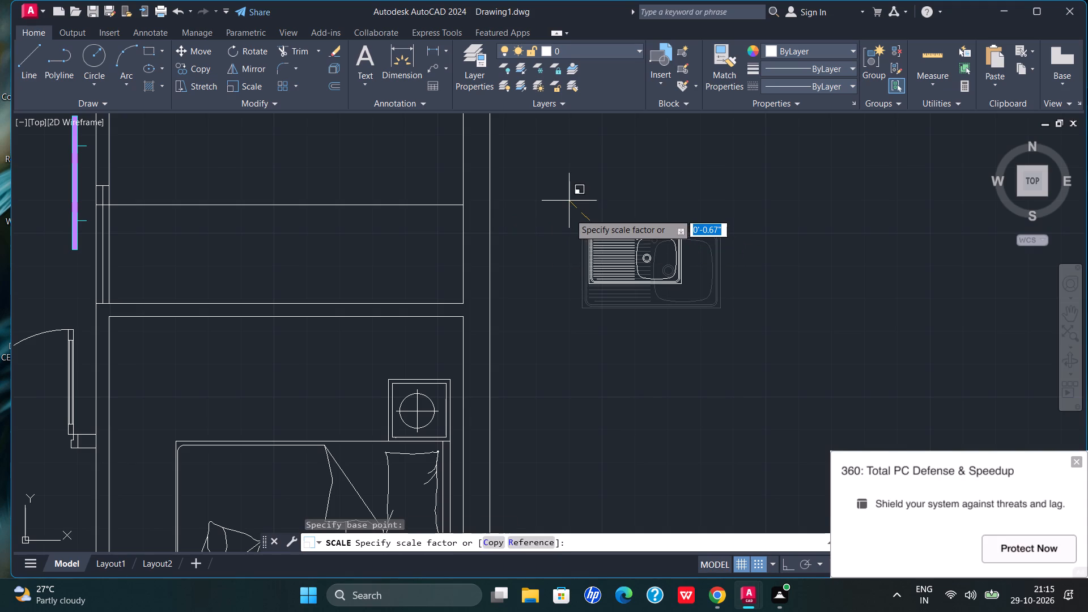
left_click(569, 214)
Move the reduced sink block onto the kitchen counter, at the end against the house's outer wall.
left_click_drag(658, 214, 743, 240)
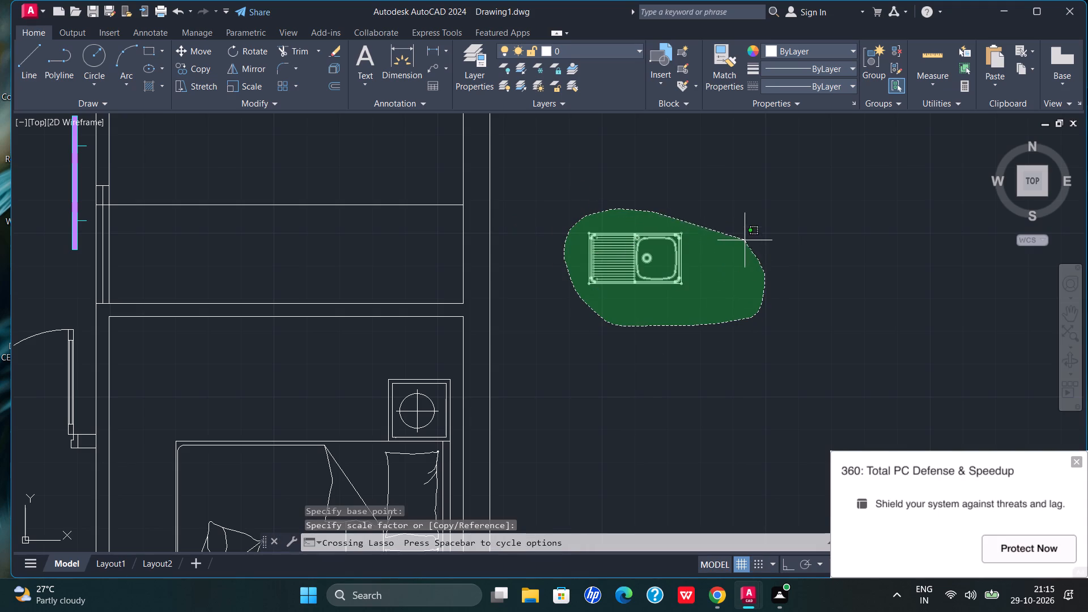
left_click_drag(743, 240, 743, 239)
left_click(188, 55)
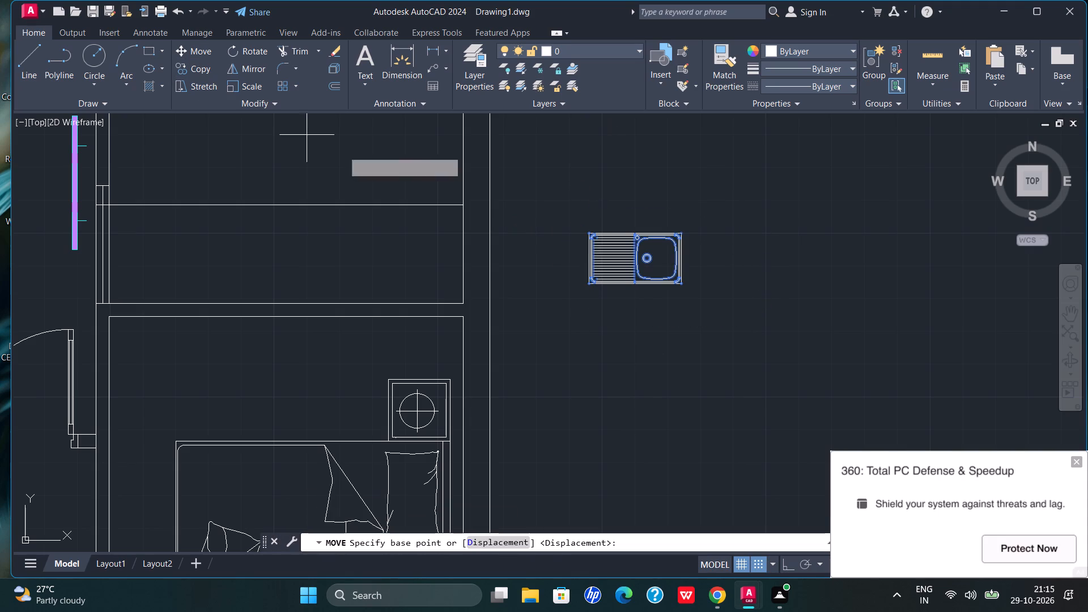
left_click(593, 252)
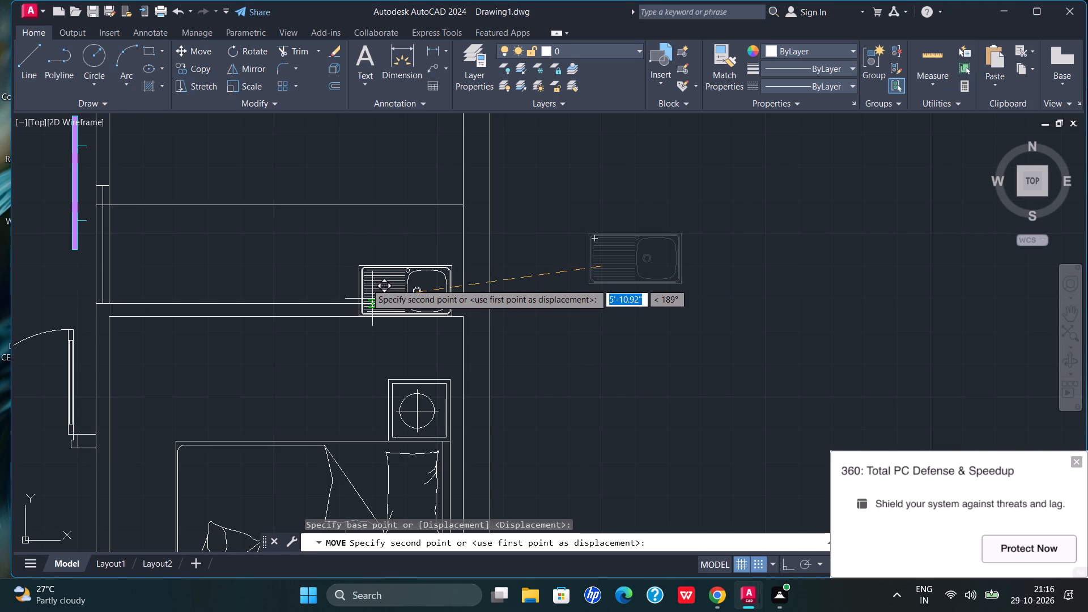
left_click(370, 272)
Move the four-burner stove block from beside the reference image to the empty space outside the drafted plan's outer wall, near the kitchen.
scroll(375, 273, "down", 2)
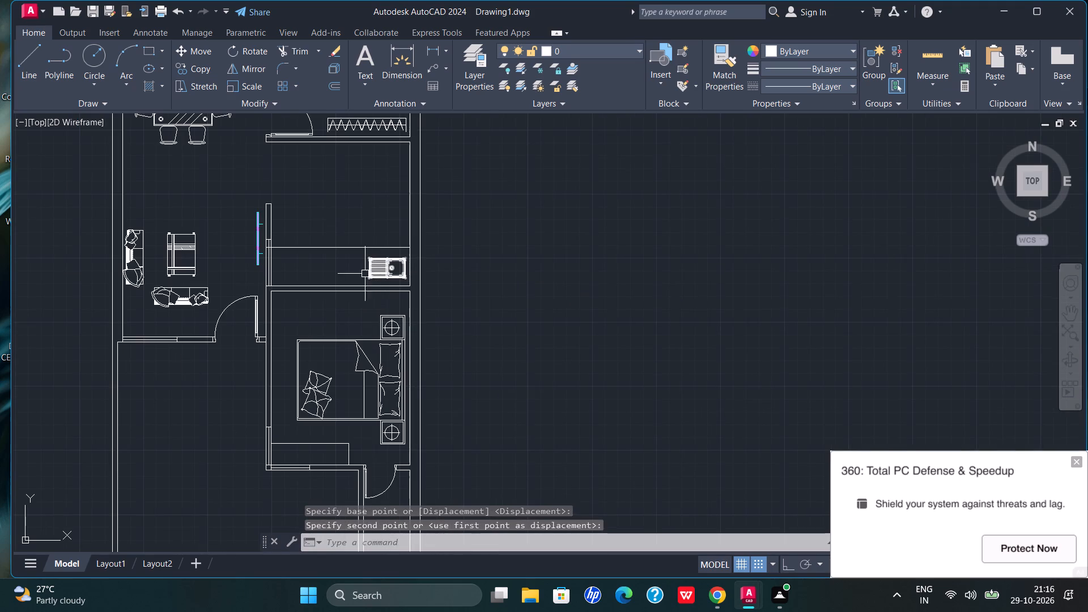
scroll(210, 313, "down", 3)
scroll(69, 339, "down", 2)
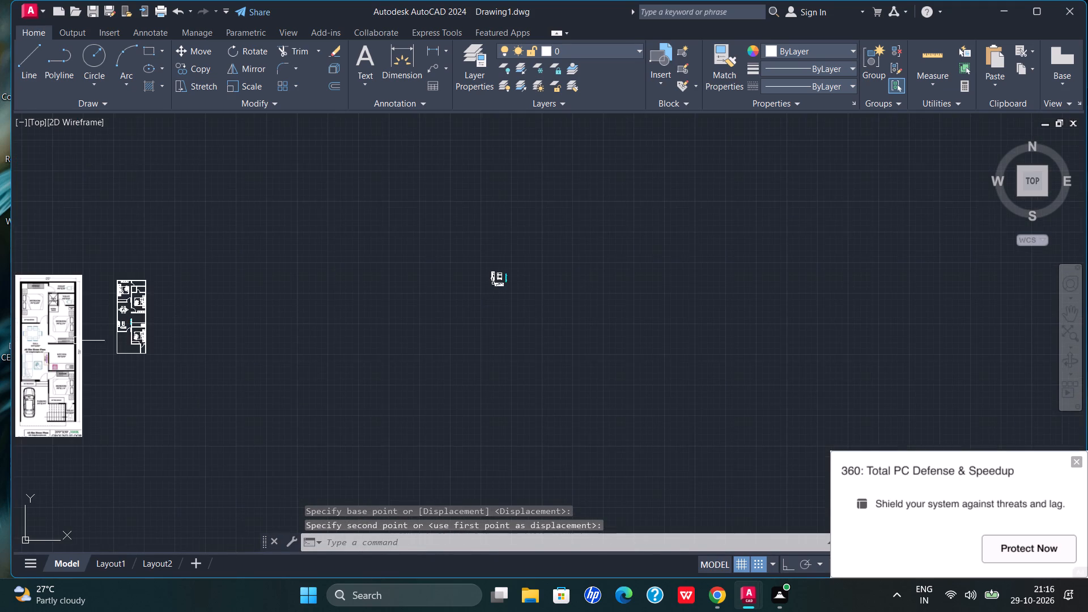
scroll(16, 366, "up", 3)
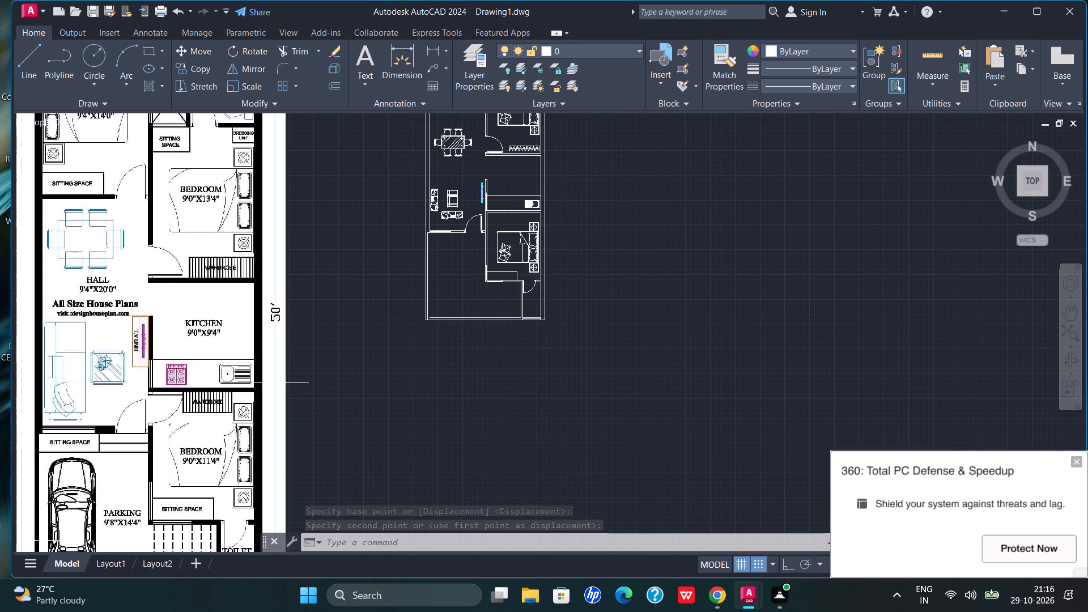
scroll(323, 375, "down", 2)
left_click_drag(123, 314, 86, 312)
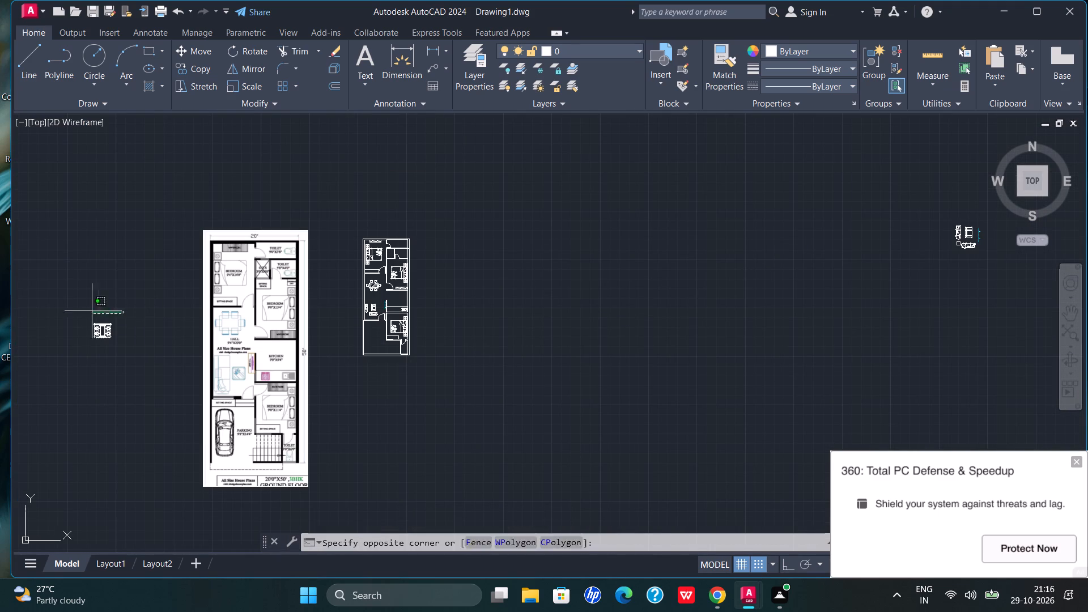
left_click_drag(86, 312, 158, 368)
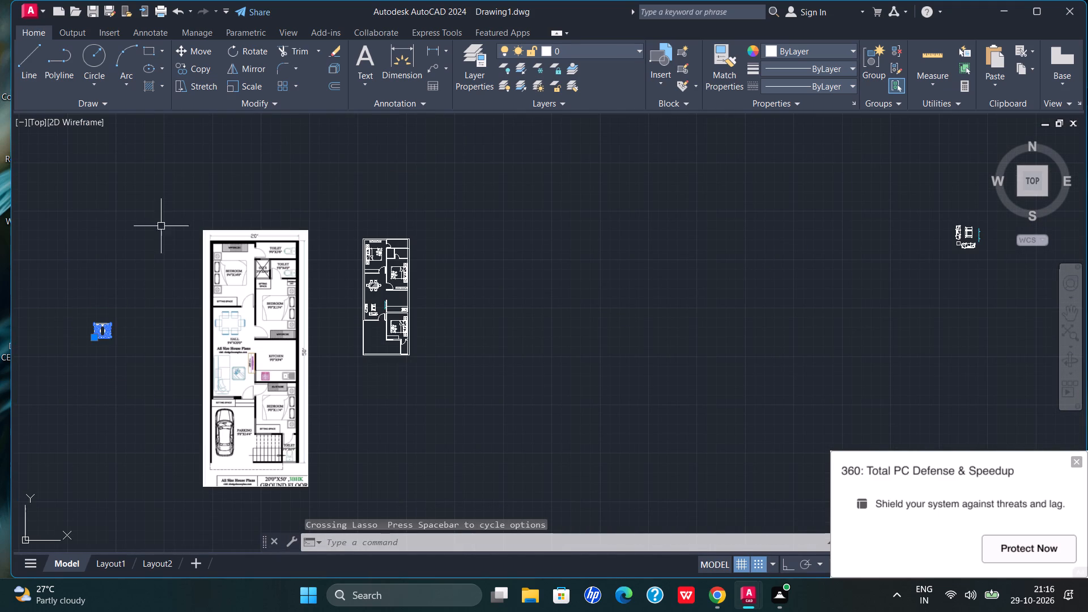
left_click(212, 47)
left_click(103, 320)
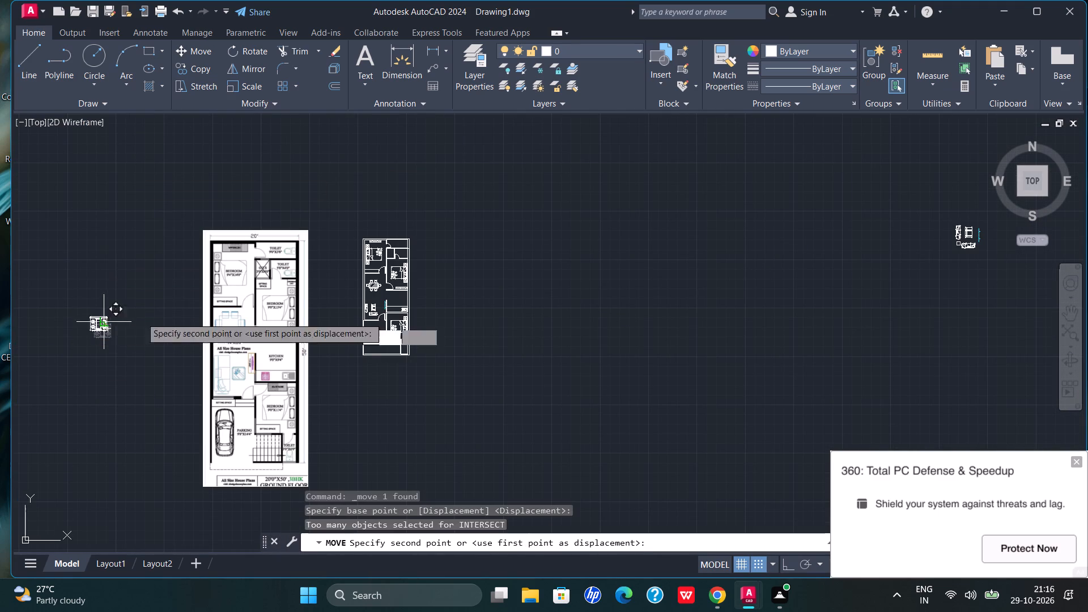
scroll(373, 316, "up", 4)
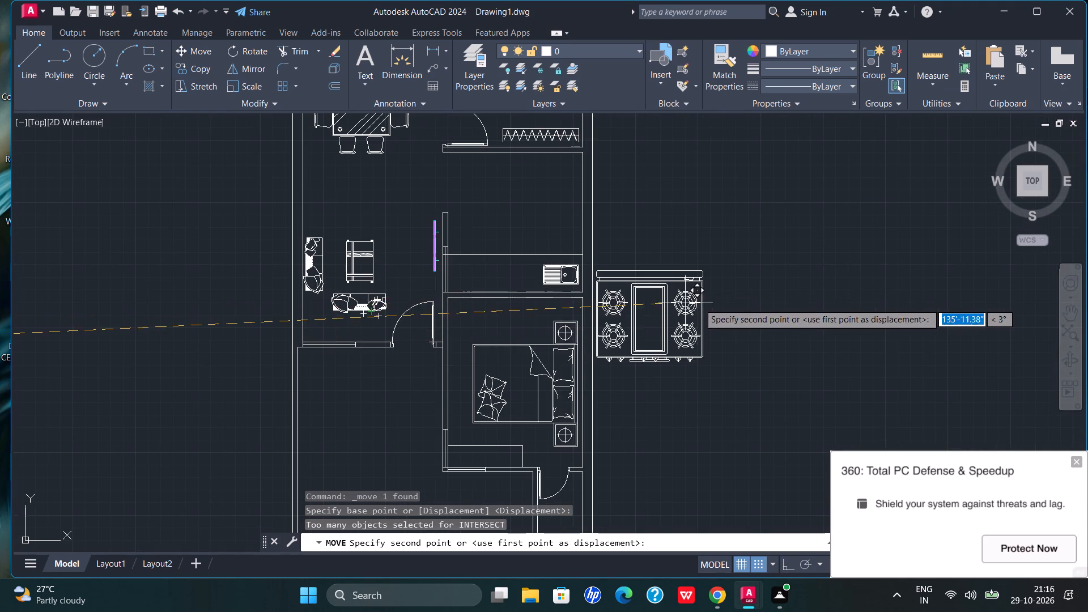
left_click(716, 296)
Scale the stove block down freehand from its lower corner nearest the plan to about 0.39 of its size.
left_click_drag(772, 261, 730, 356)
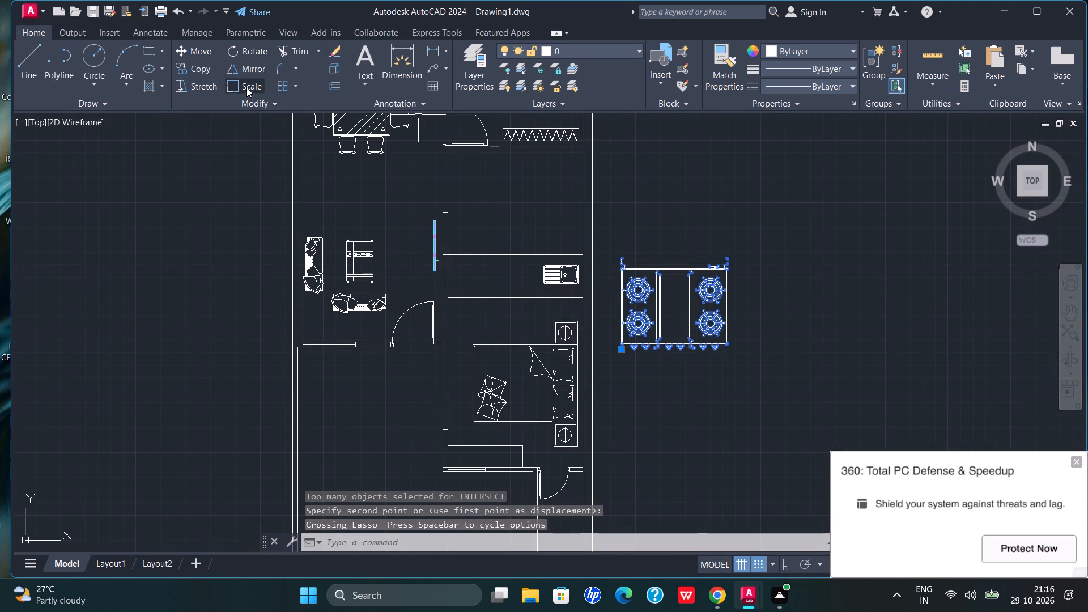
left_click(246, 87)
left_click(623, 343)
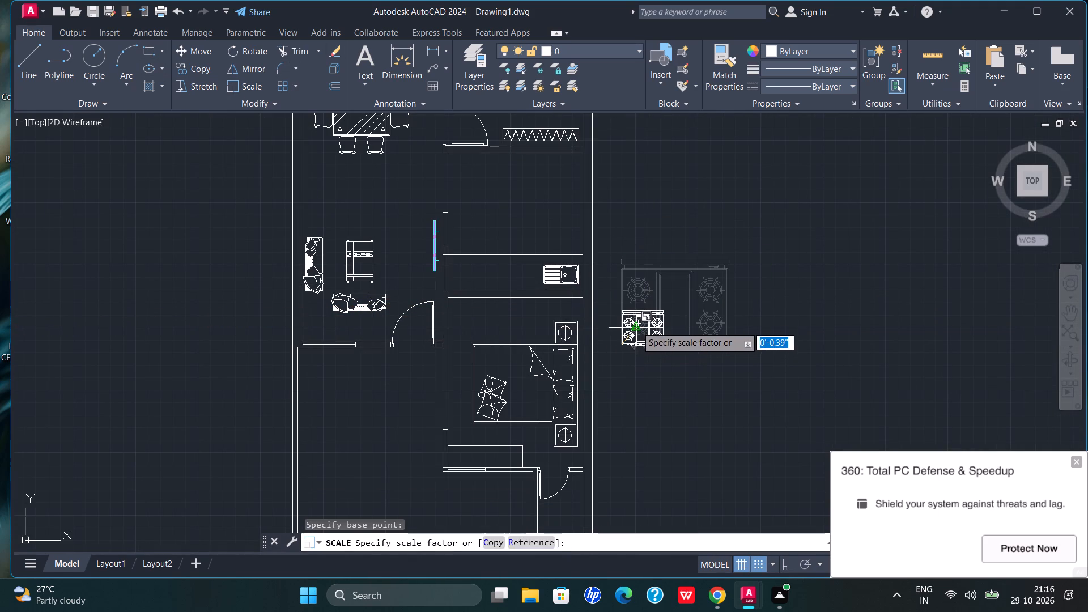
left_click(634, 326)
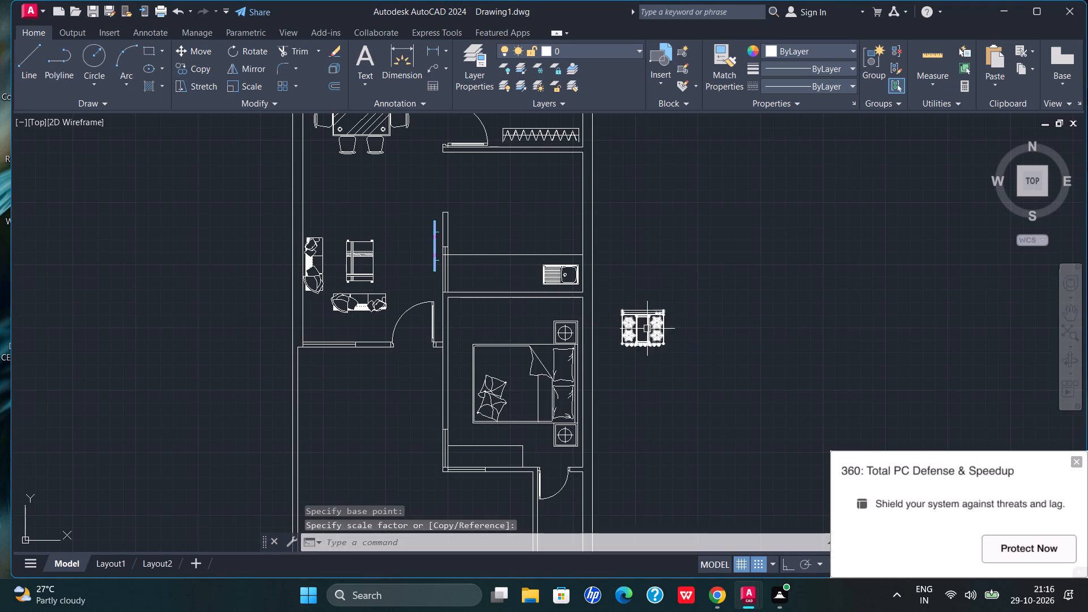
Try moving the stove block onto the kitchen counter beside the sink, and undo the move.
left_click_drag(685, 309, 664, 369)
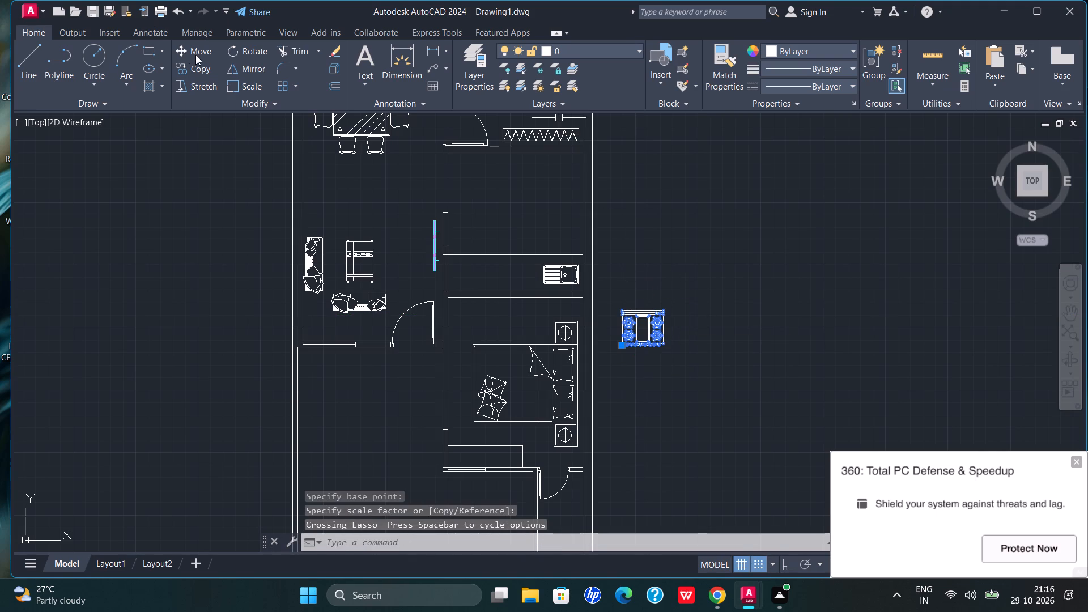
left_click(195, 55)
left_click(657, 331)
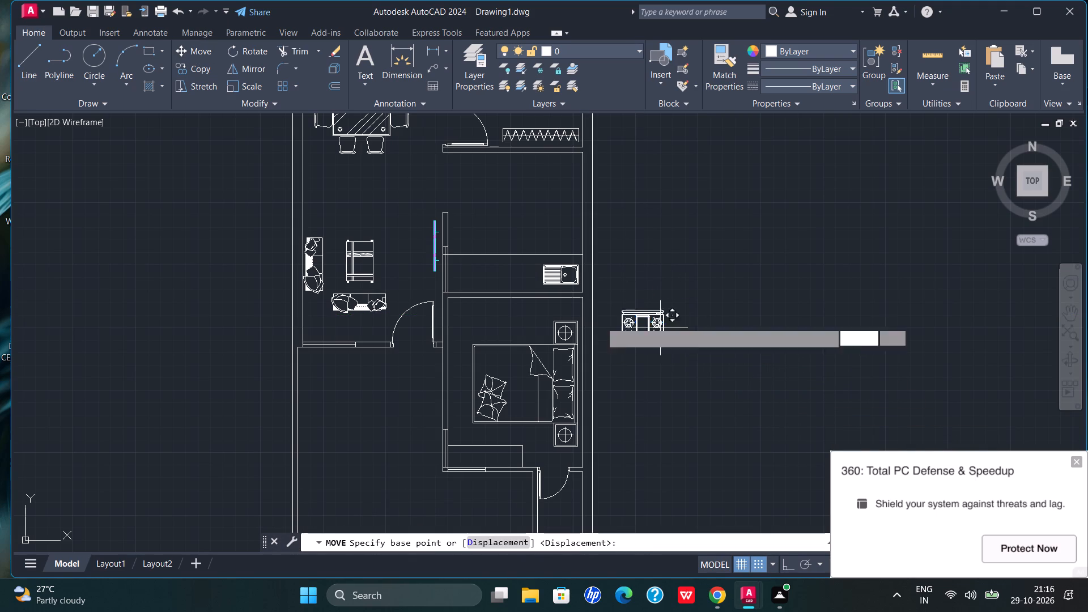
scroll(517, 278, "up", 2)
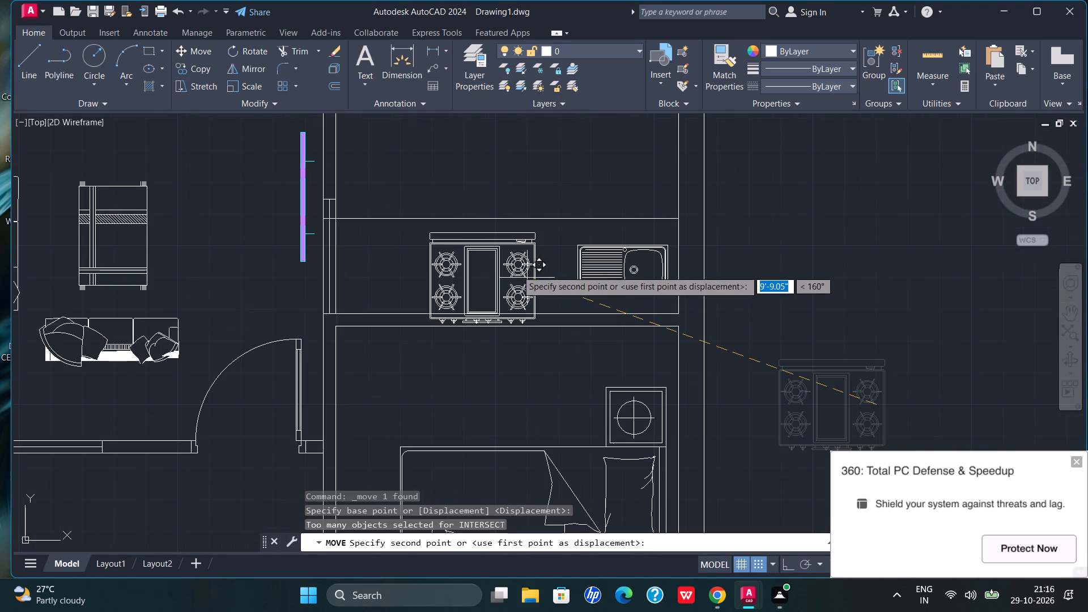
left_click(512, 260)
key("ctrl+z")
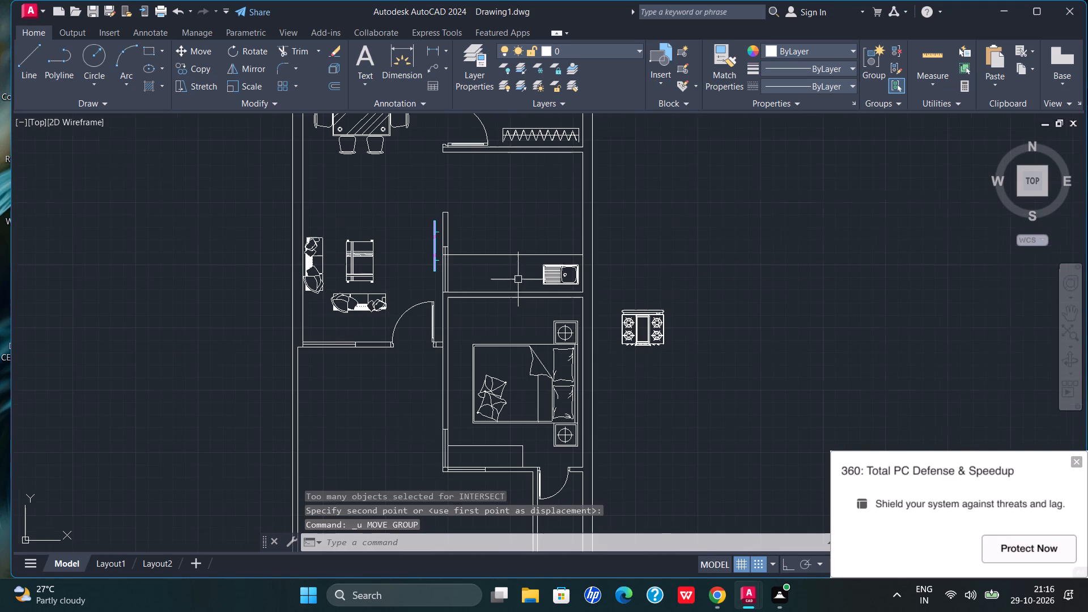
Scale the stove block down again freehand from its lower corner farthest from the plan to about 0.52 of its size.
left_click_drag(693, 318, 641, 380)
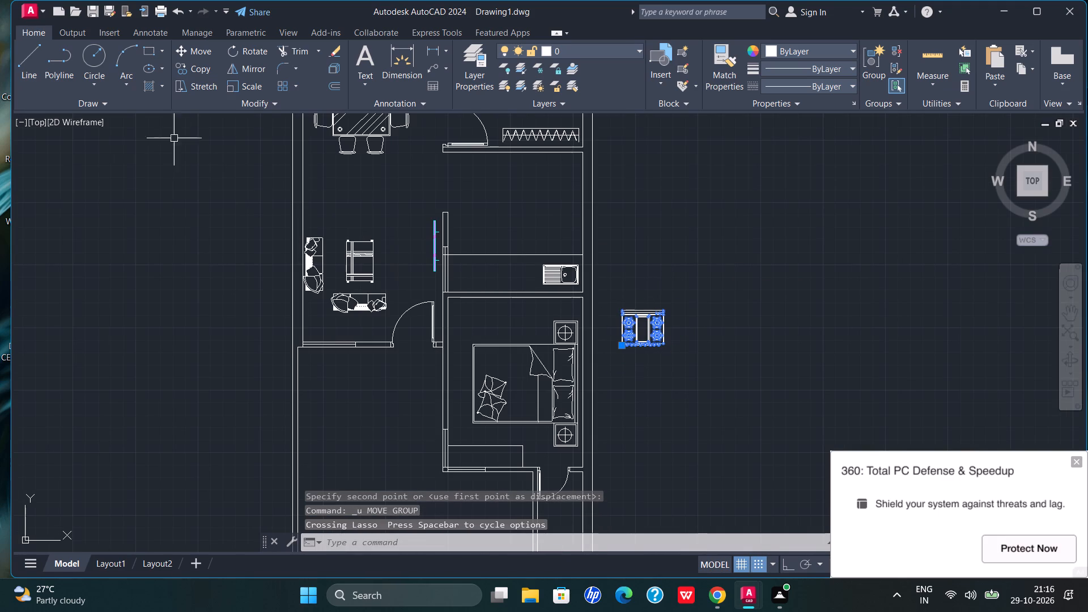
left_click(252, 82)
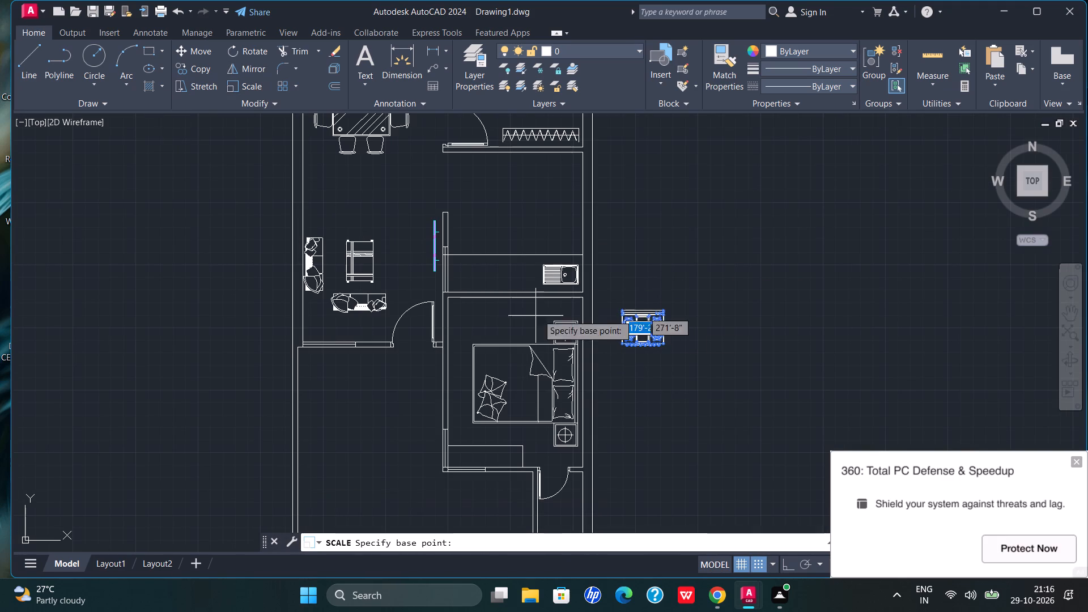
left_click(664, 346)
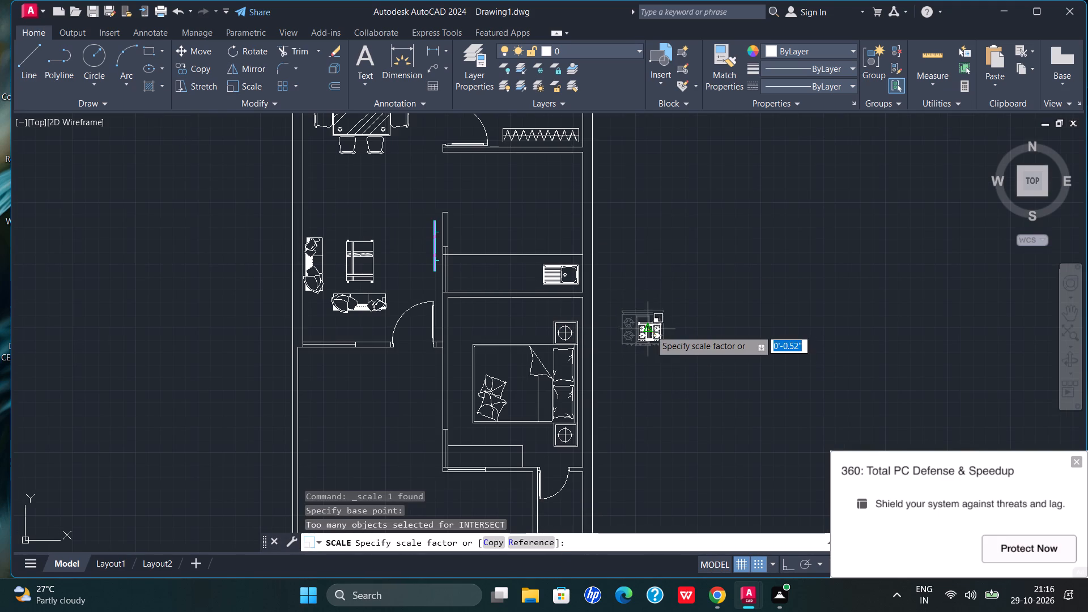
left_click(650, 330)
Move the four-burner stove block from outside the plan onto the end of the kitchen counter nearest the hall.
left_click_drag(667, 316, 695, 364)
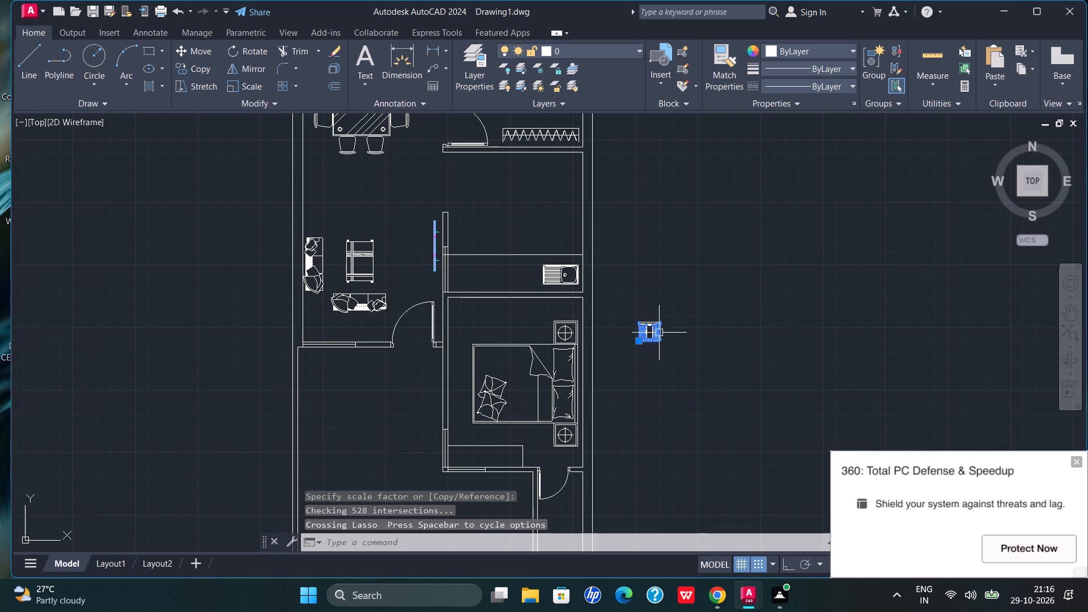
left_click(212, 47)
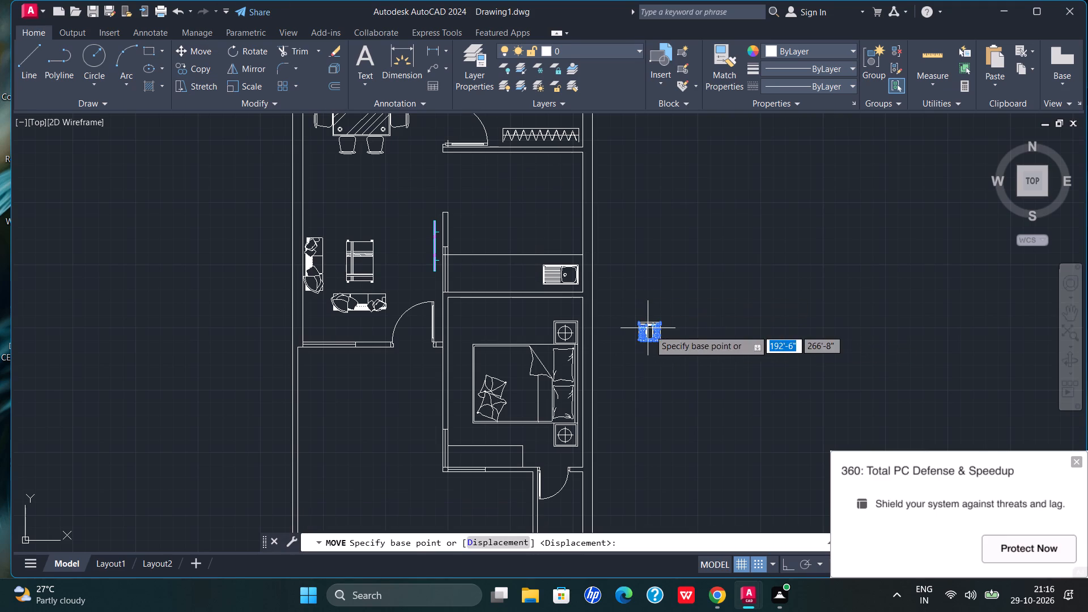
left_click(649, 330)
scroll(501, 279, "up", 2)
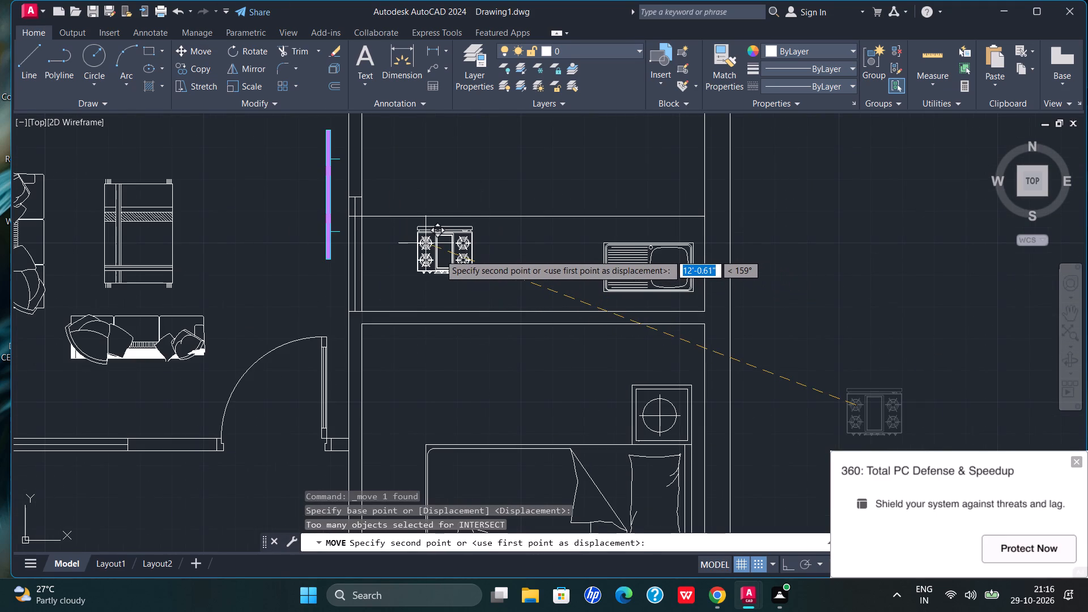
left_click(407, 257)
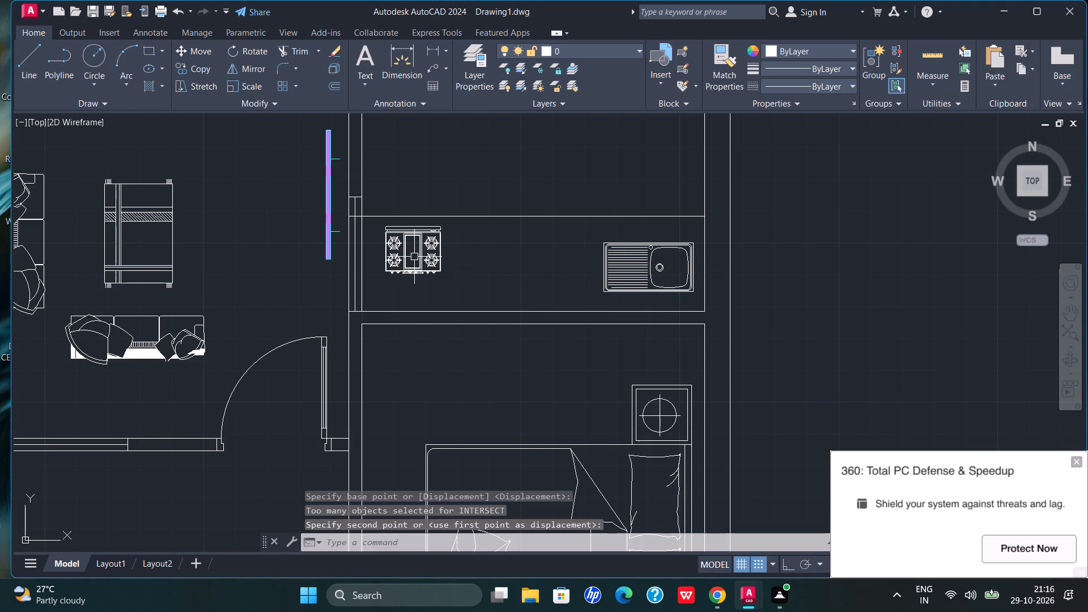
left_click_drag(458, 245, 393, 262)
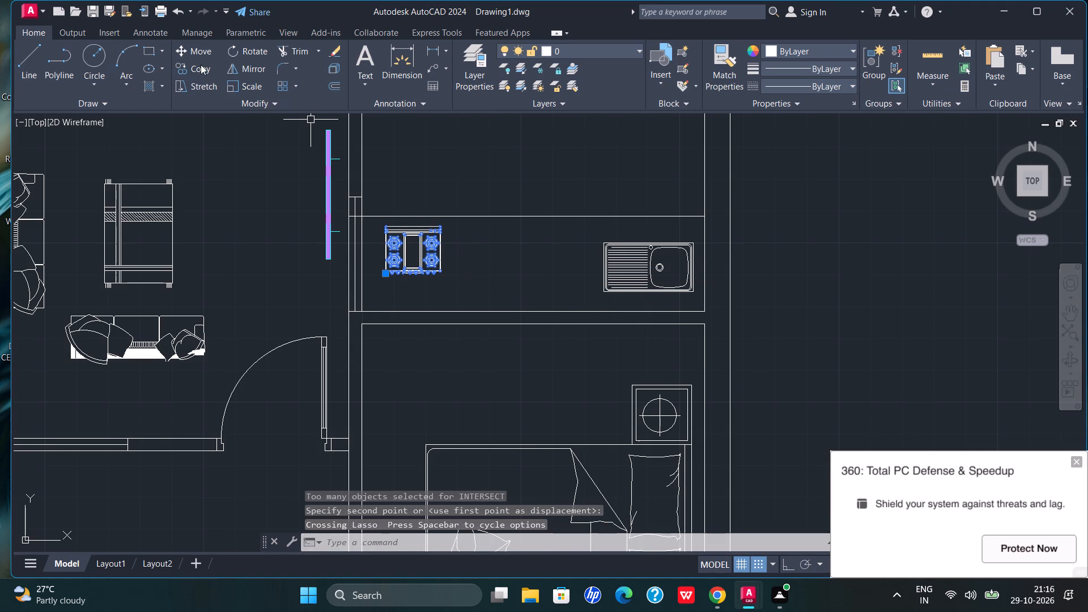
left_click(193, 52)
left_click(389, 237)
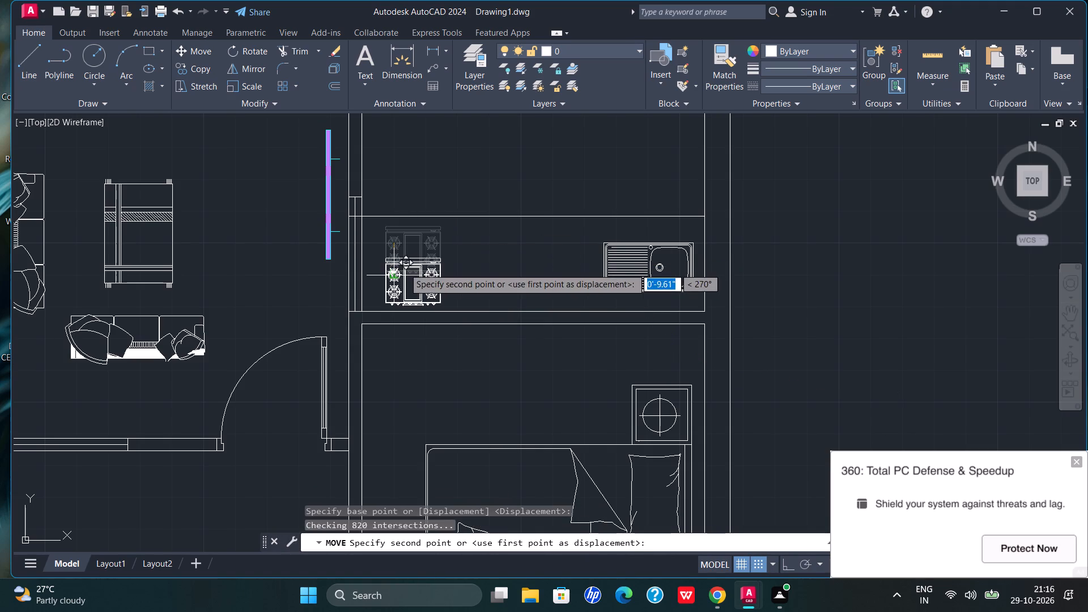
left_click(407, 254)
Scale the stove block up freehand from its upper burner nearest the hall to about 1.14 of its size.
scroll(419, 235, "up", 2)
left_click_drag(509, 245, 508, 242)
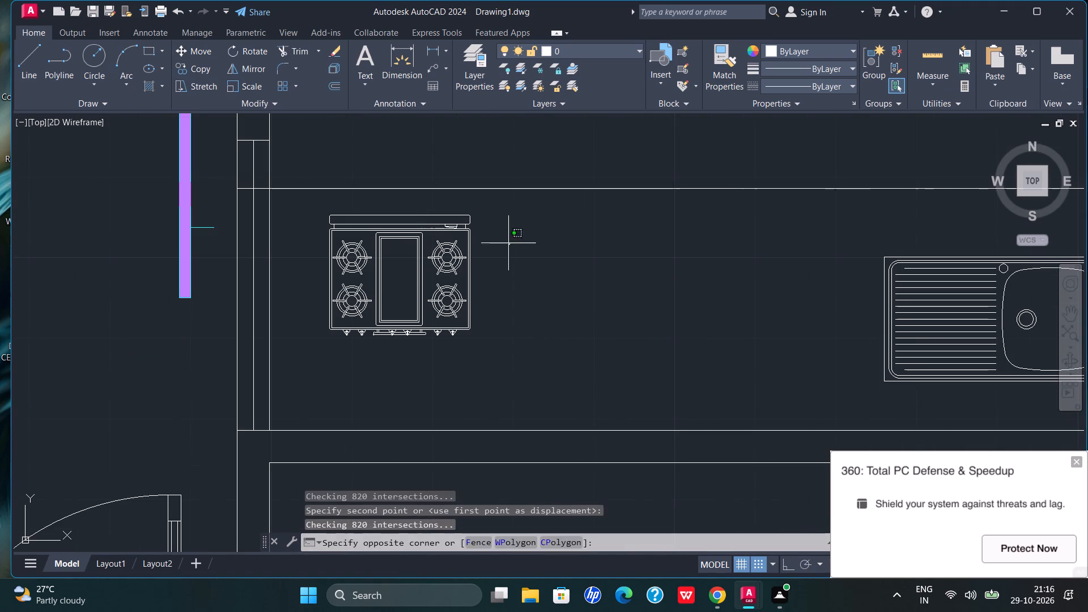
left_click_drag(508, 242, 443, 374)
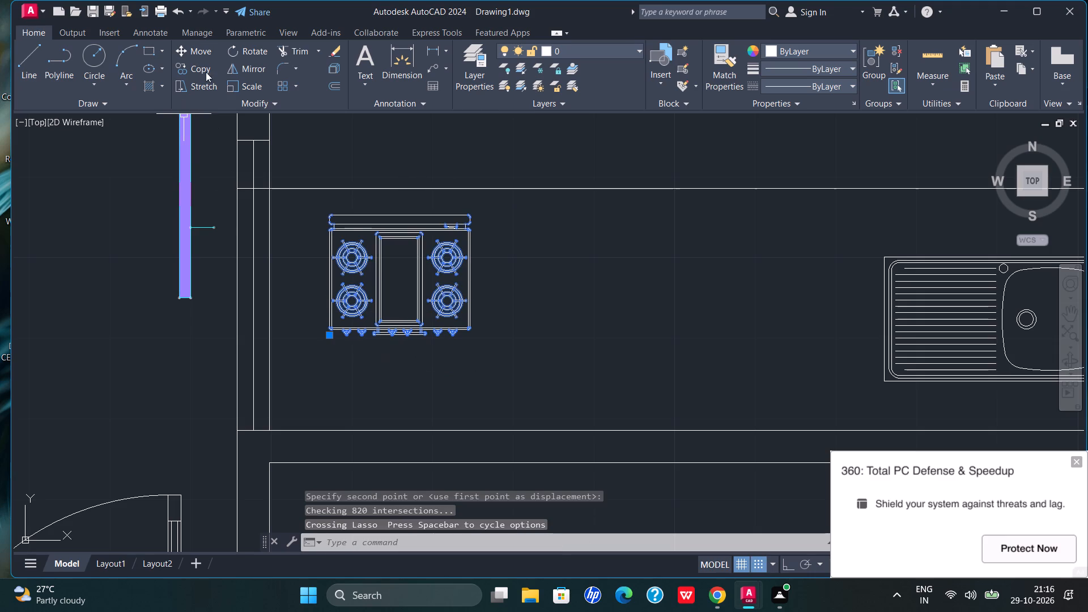
left_click(224, 88)
left_click(231, 87)
left_click(337, 230)
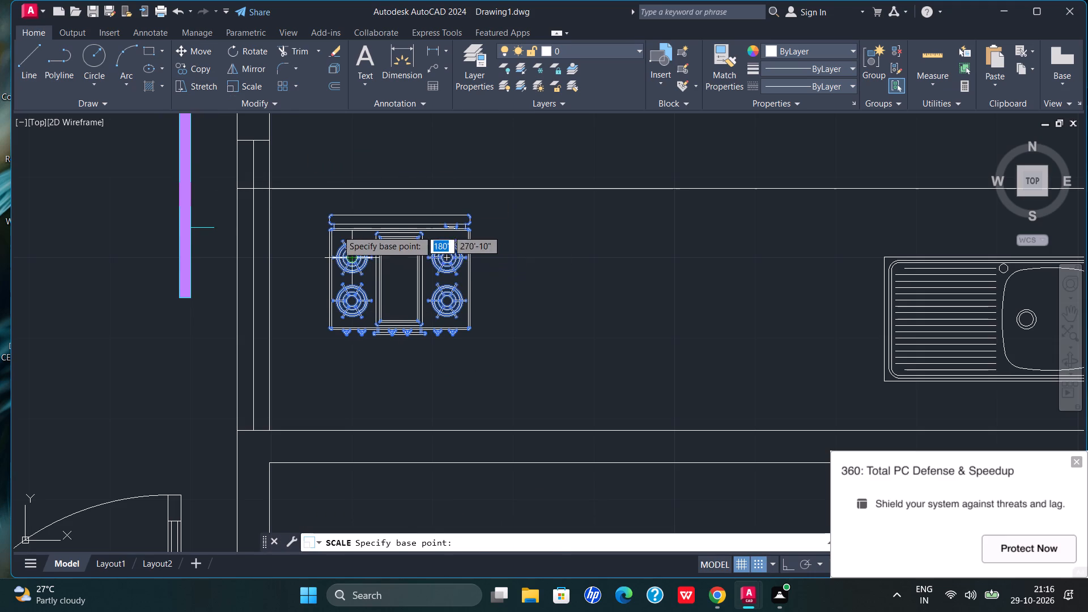
left_click(470, 279)
Compare the stove's place with the reference image, and move the stove block toward the sink and against the bedroom wall.
left_click_drag(529, 235, 425, 200)
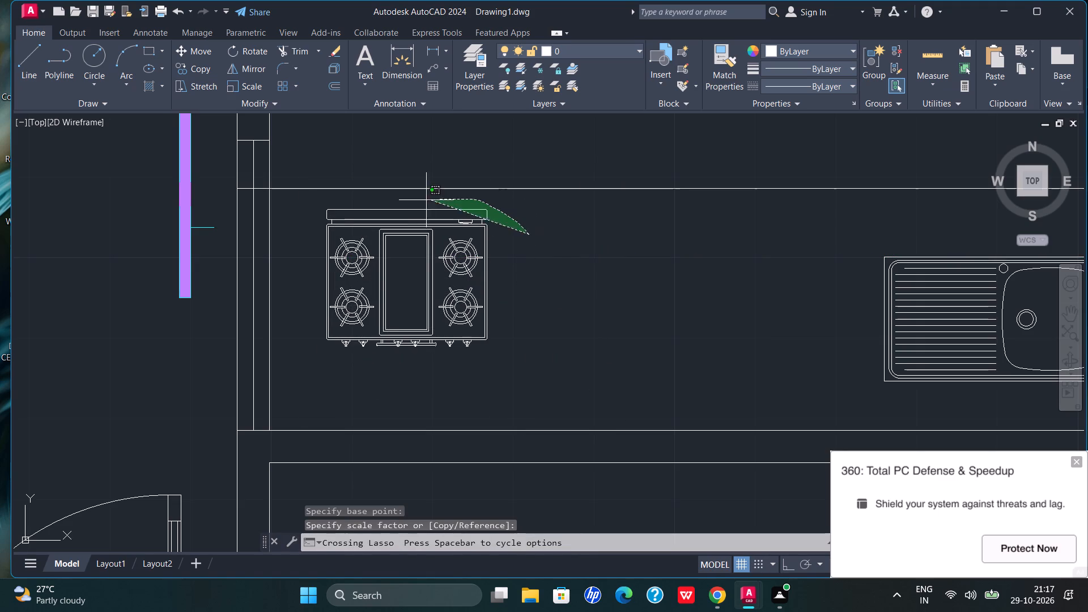
left_click_drag(425, 200, 354, 321)
scroll(597, 359, "down", 2)
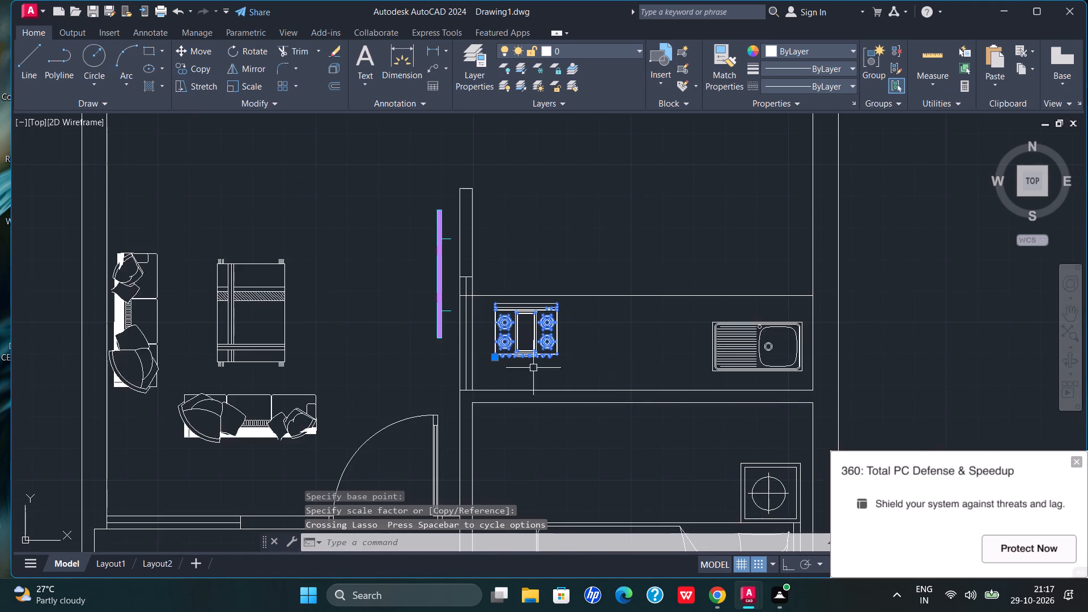
scroll(445, 338, "down", 5)
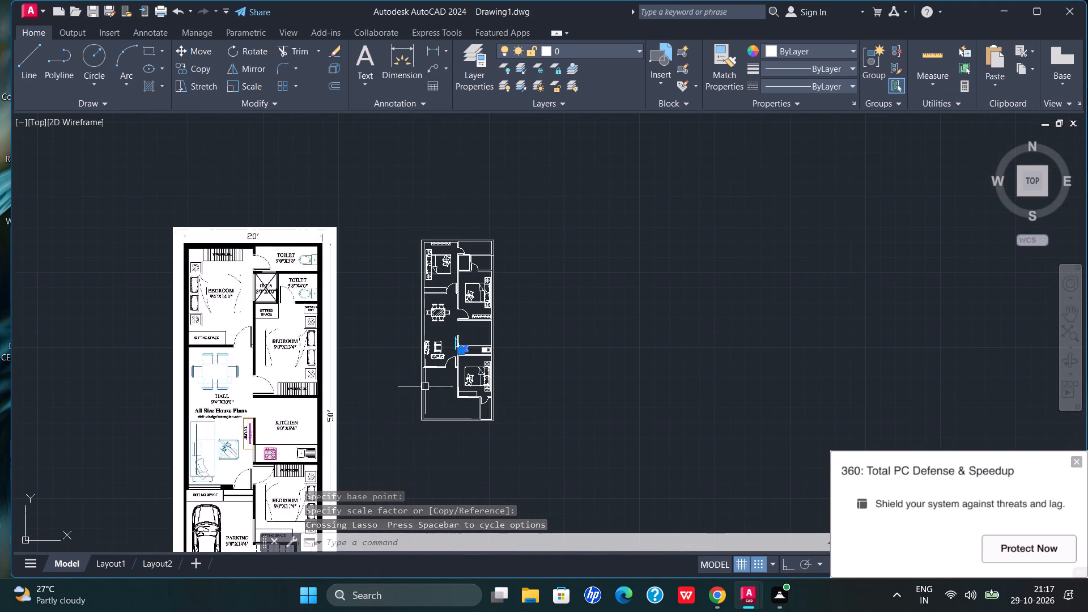
scroll(272, 379, "down", 1)
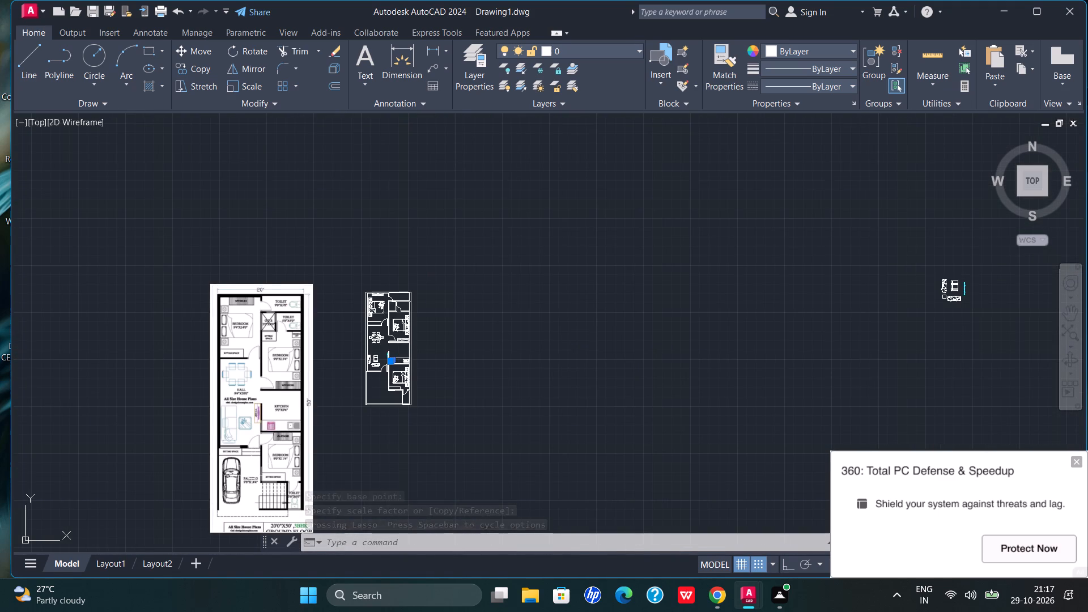
scroll(249, 486, "up", 1)
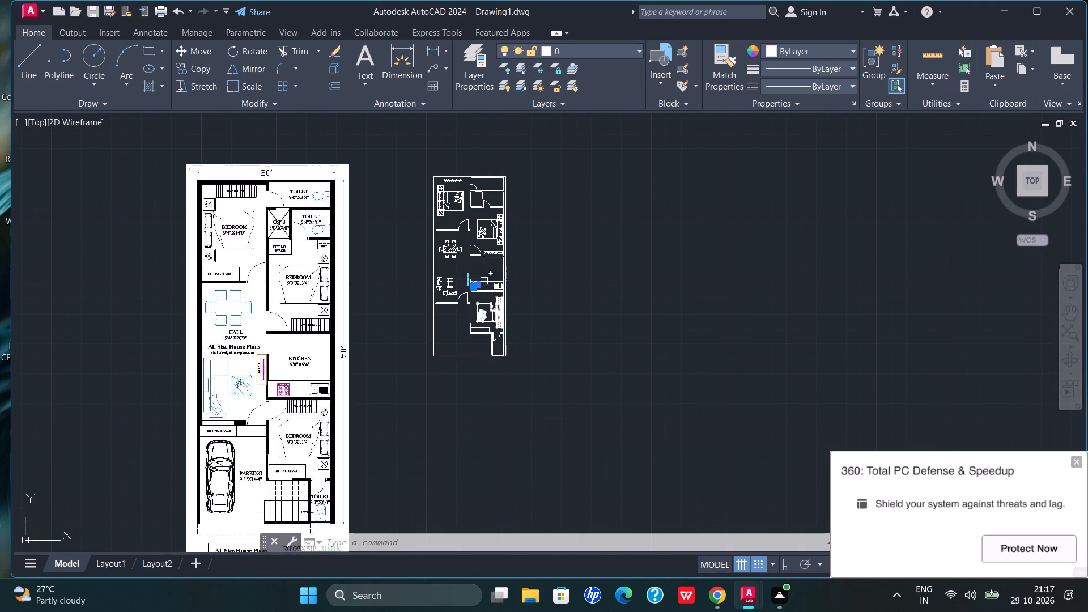
scroll(482, 272, "up", 5)
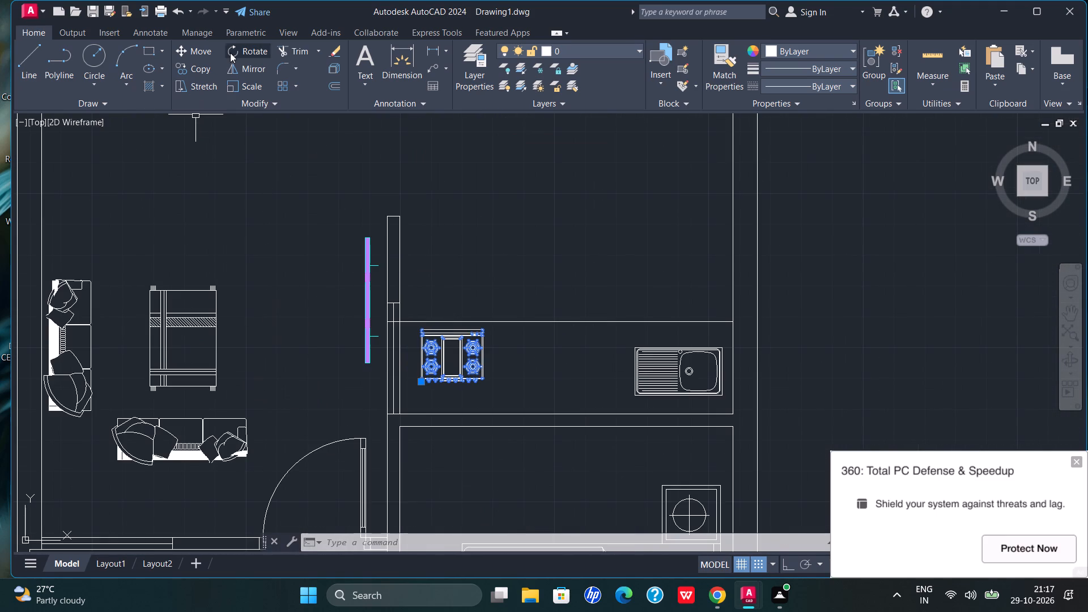
left_click(201, 55)
left_click(463, 370)
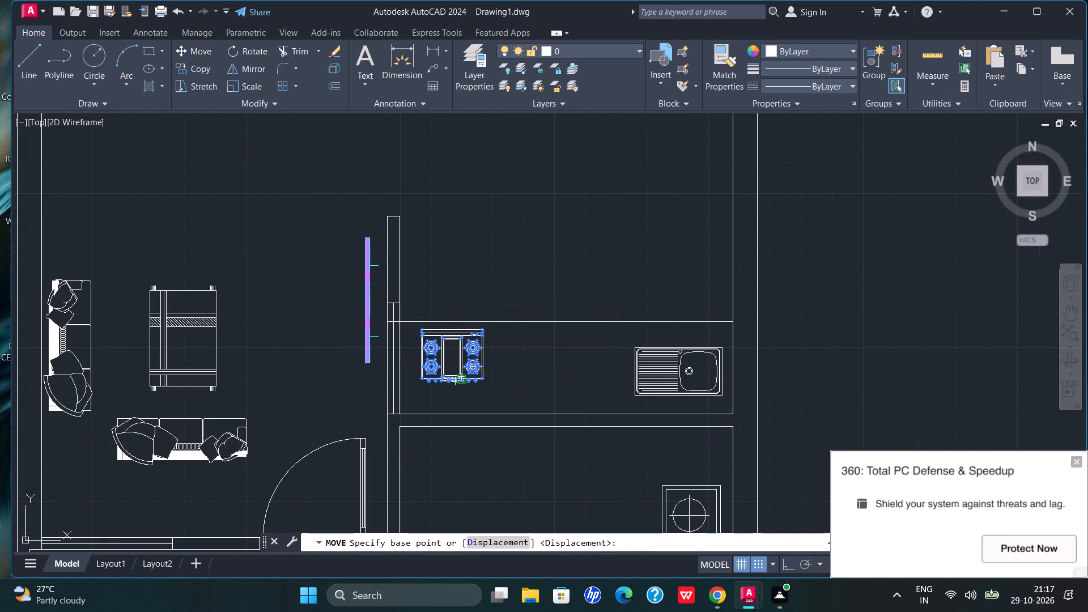
left_click(481, 402)
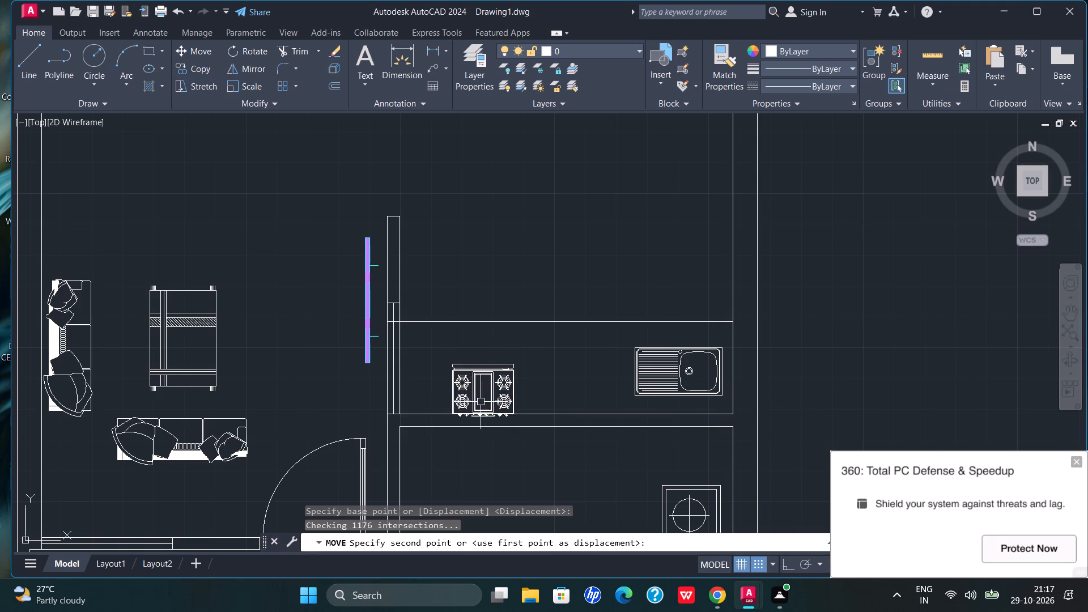
Nudge the stove block back off the bedroom wall line so its whole outline sits on the counter.
scroll(559, 363, "down", 1)
scroll(550, 377, "up", 2)
left_click_drag(537, 382, 380, 382)
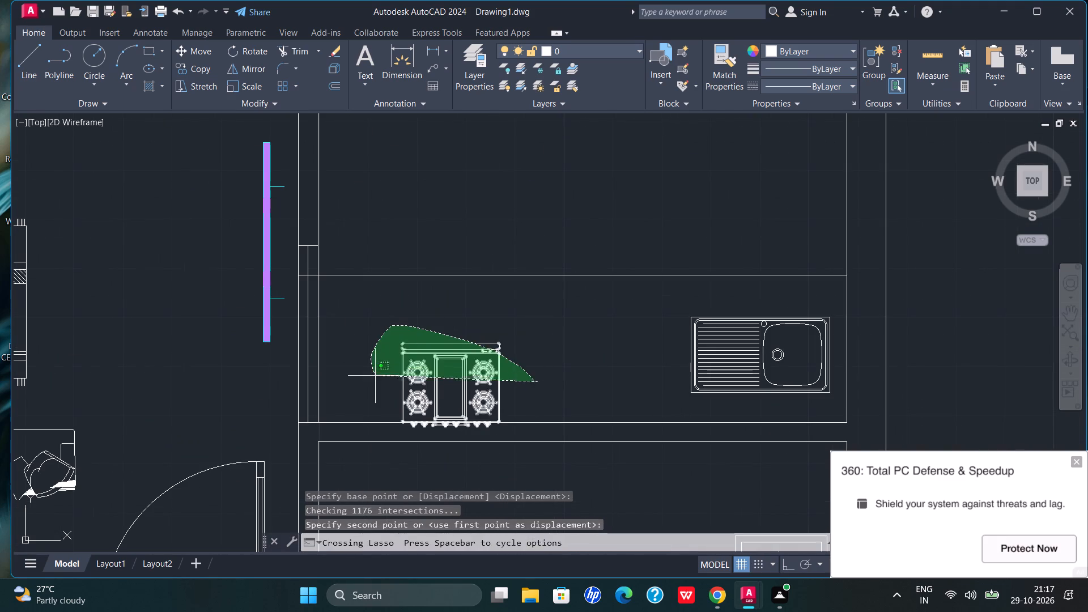
left_click_drag(380, 382, 382, 386)
left_click(199, 46)
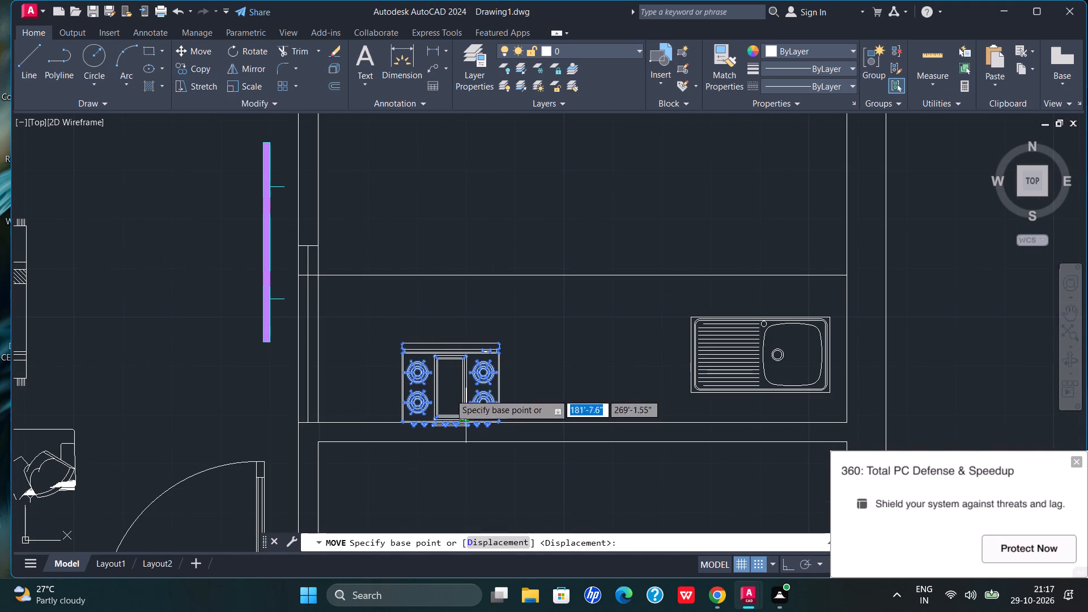
left_click(449, 390)
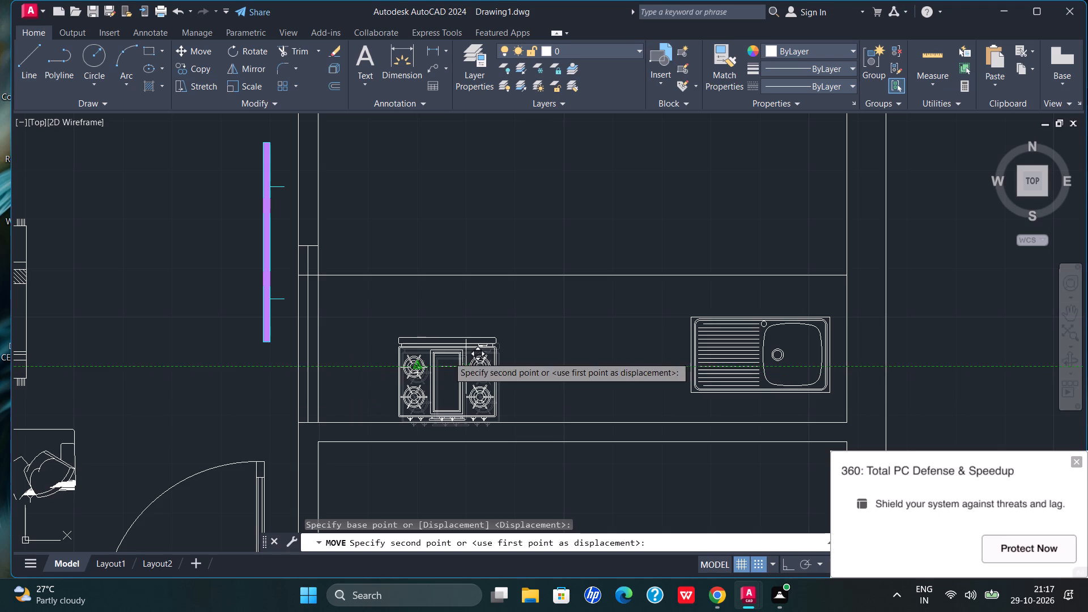
left_click(450, 348)
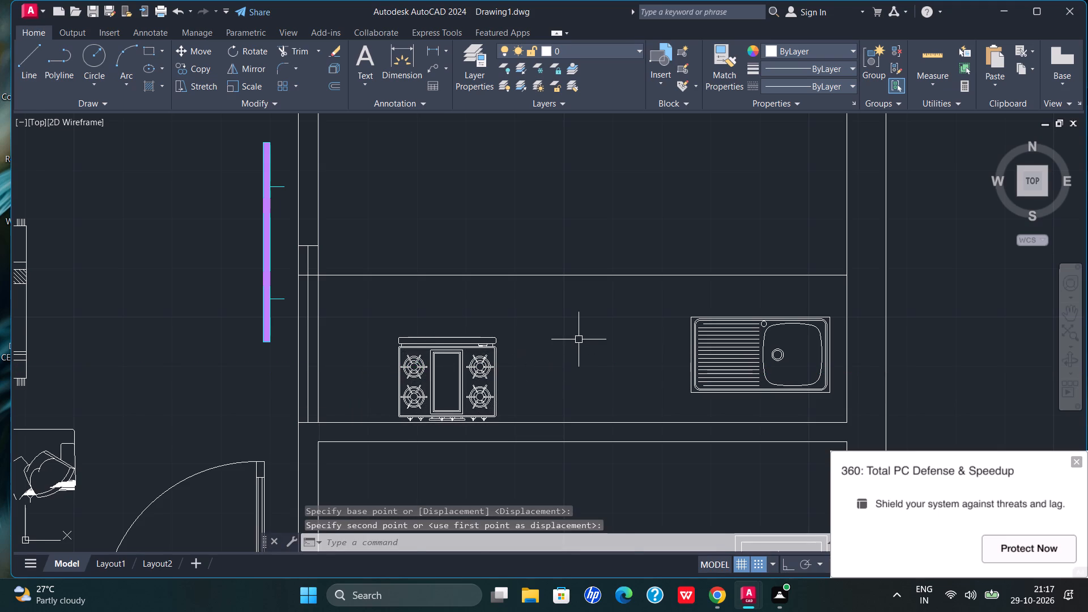
Rescale the stove block very slightly freehand, with its upper burner nearest the hall as the base point.
scroll(579, 339, "down", 2)
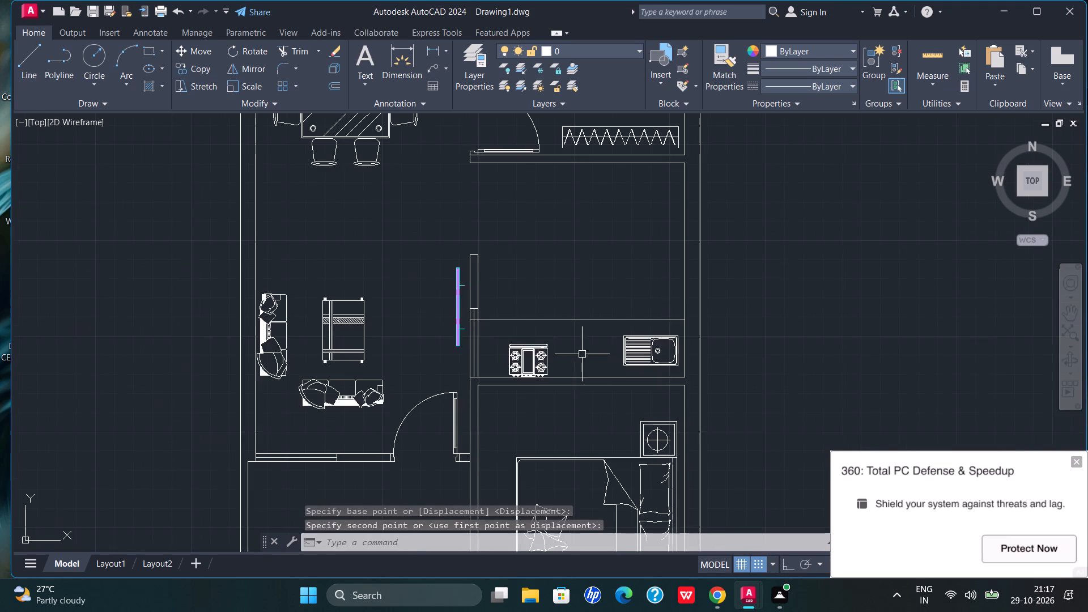
scroll(578, 389, "up", 1)
left_click_drag(560, 332, 455, 345)
left_click(228, 83)
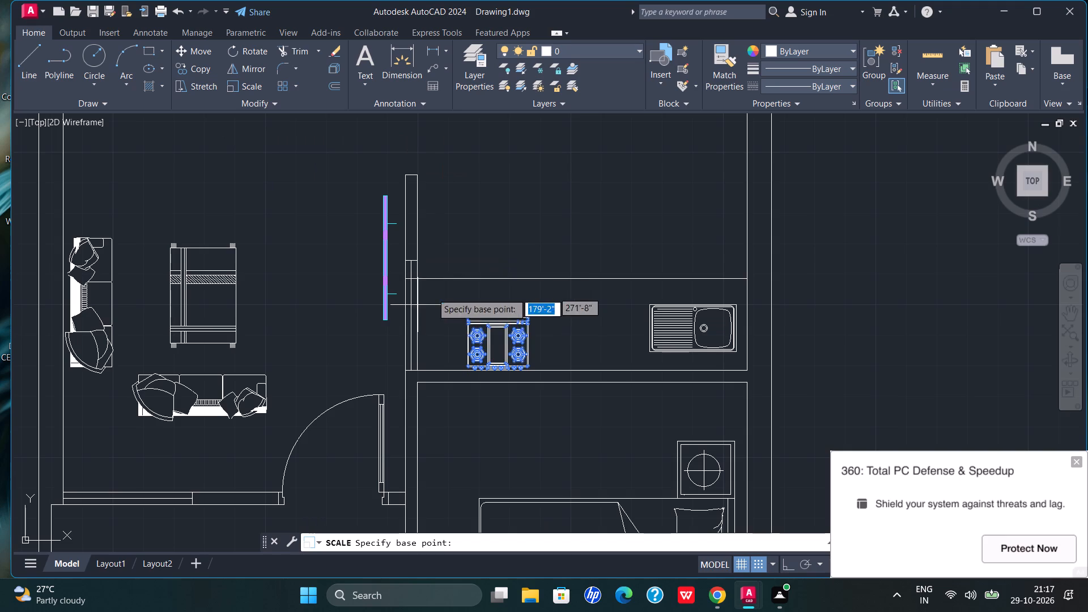
left_click(470, 320)
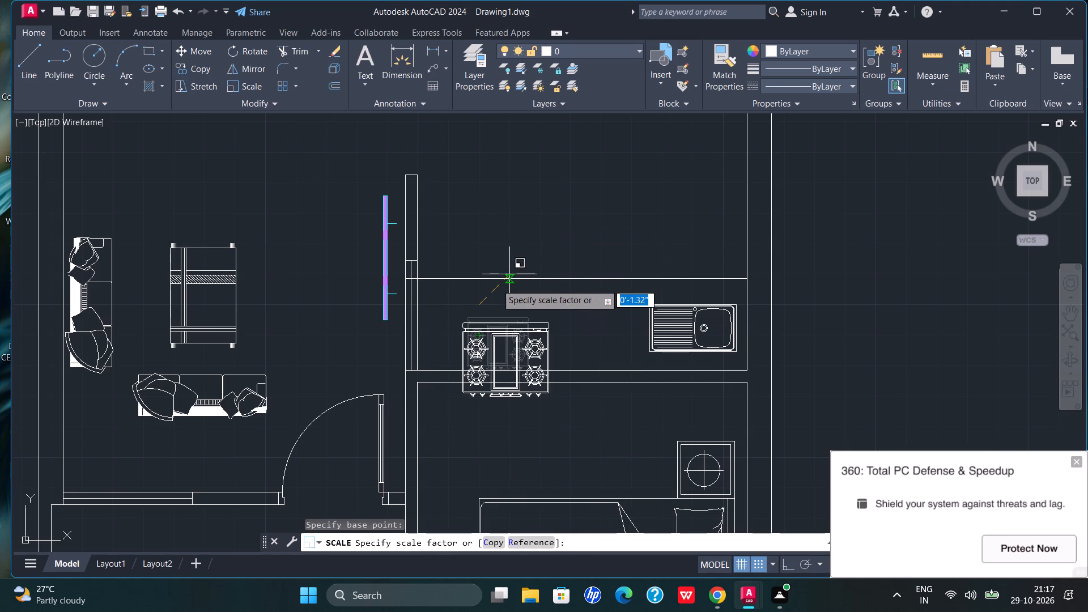
left_click(482, 333)
Move the stove block slightly away from the bedroom wall so it lines up with the sink on the counter.
scroll(488, 360, "up", 3)
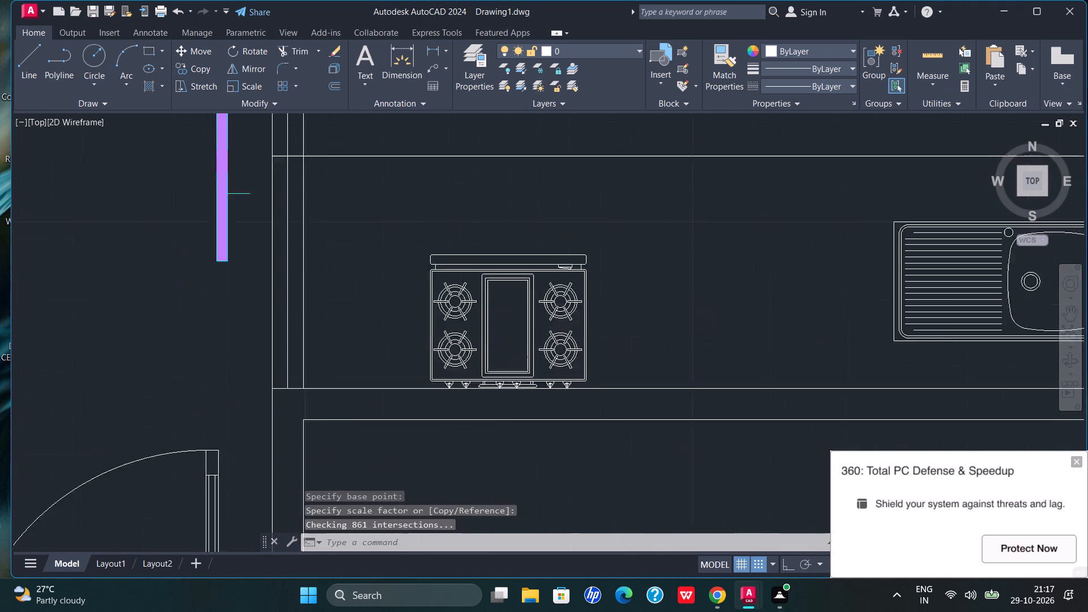
left_click_drag(694, 257, 475, 334)
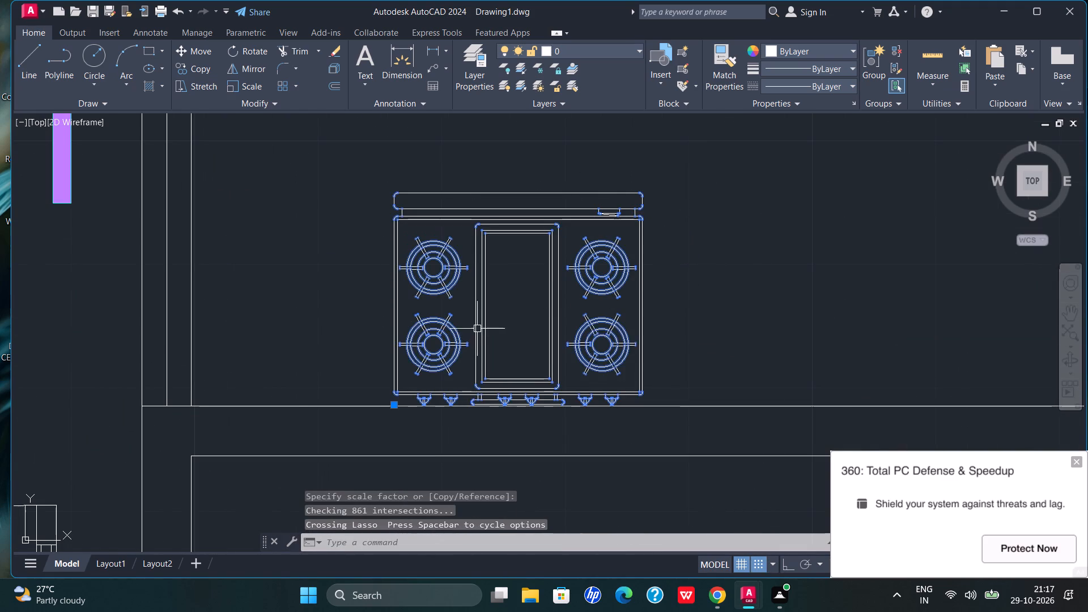
scroll(477, 329, "down", 2)
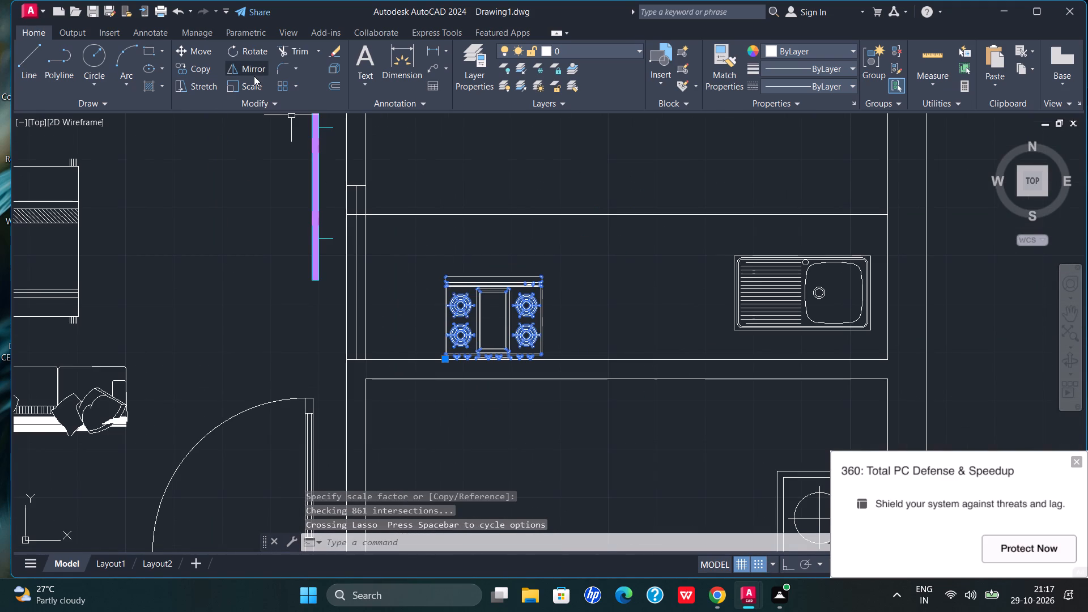
left_click(205, 56)
left_click(499, 311)
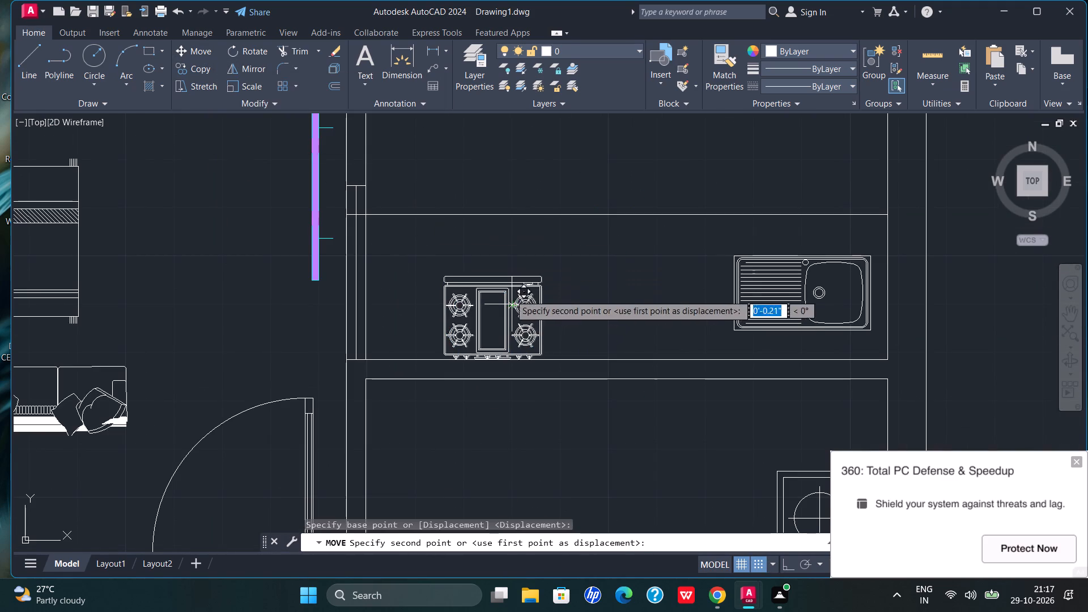
scroll(524, 282, "down", 3)
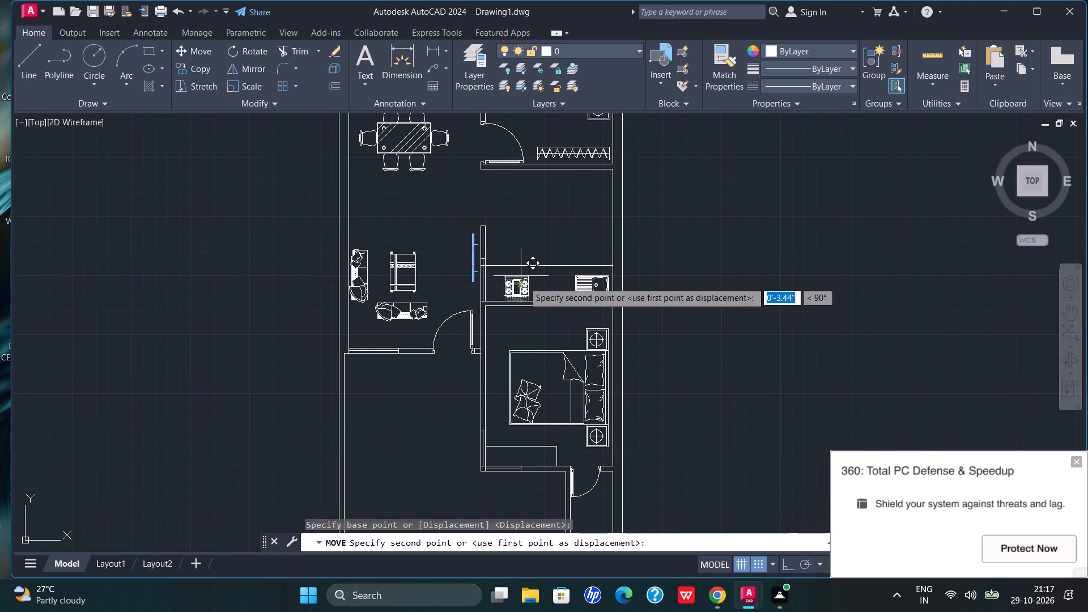
left_click(524, 282)
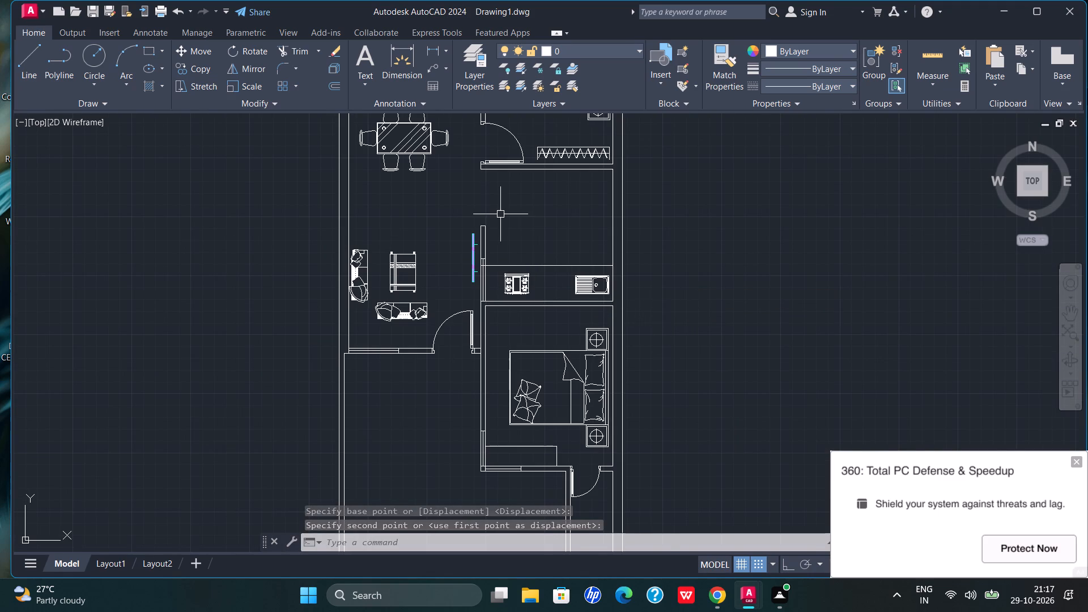
Trim away the kitchen counter's front edge line, including its leftover pieces crossing the hall-side wall.
scroll(500, 214, "up", 1)
scroll(633, 297, "up", 1)
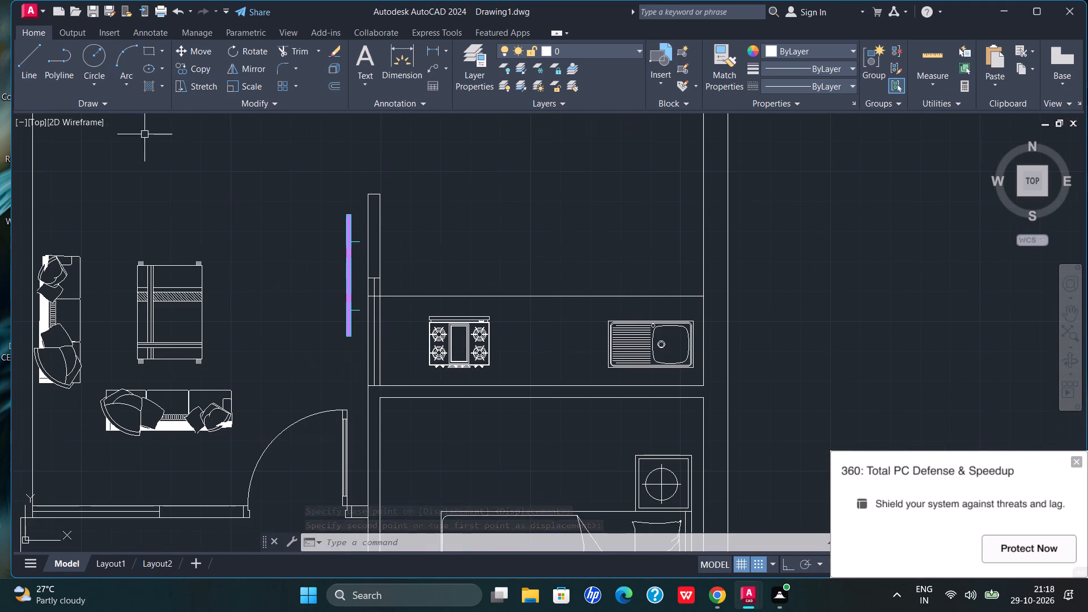
left_click(298, 53)
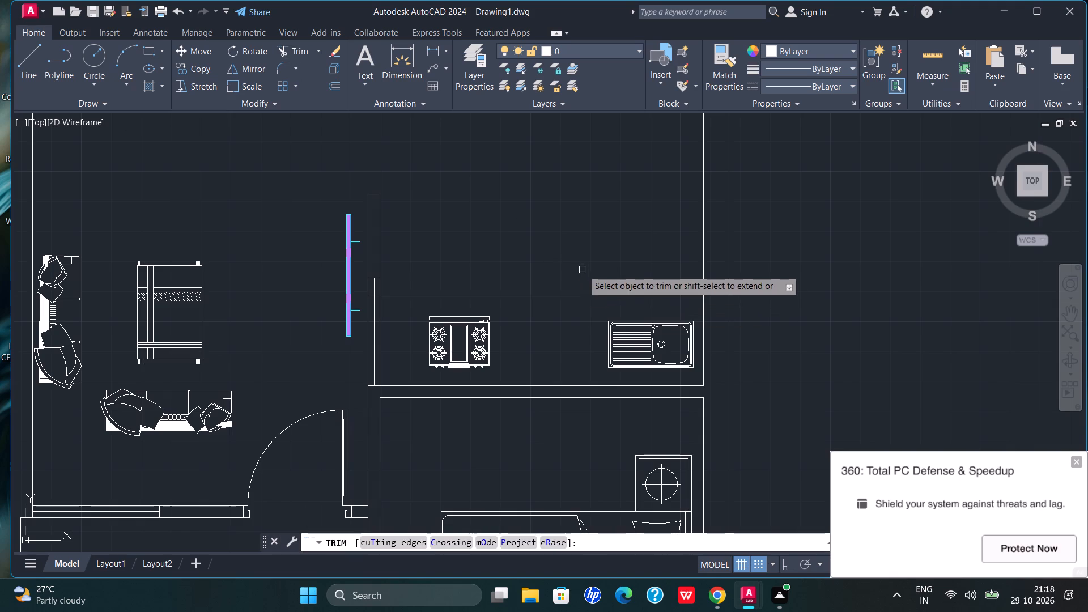
left_click_drag(572, 263, 558, 314)
scroll(381, 294, "up", 3)
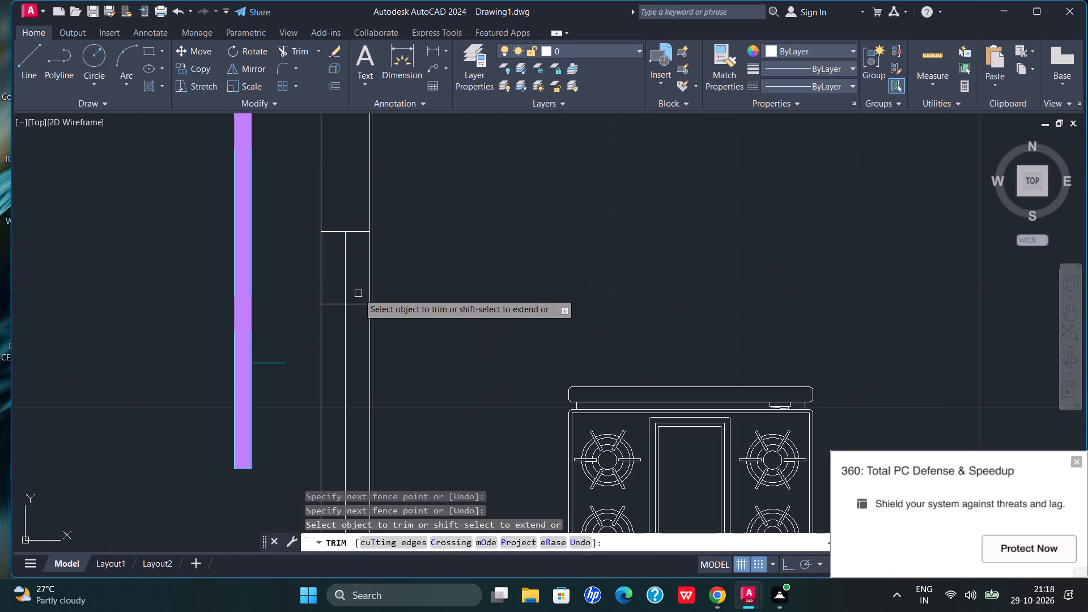
left_click_drag(358, 293, 365, 316)
left_click_drag(331, 288, 333, 317)
scroll(487, 223, "down", 3)
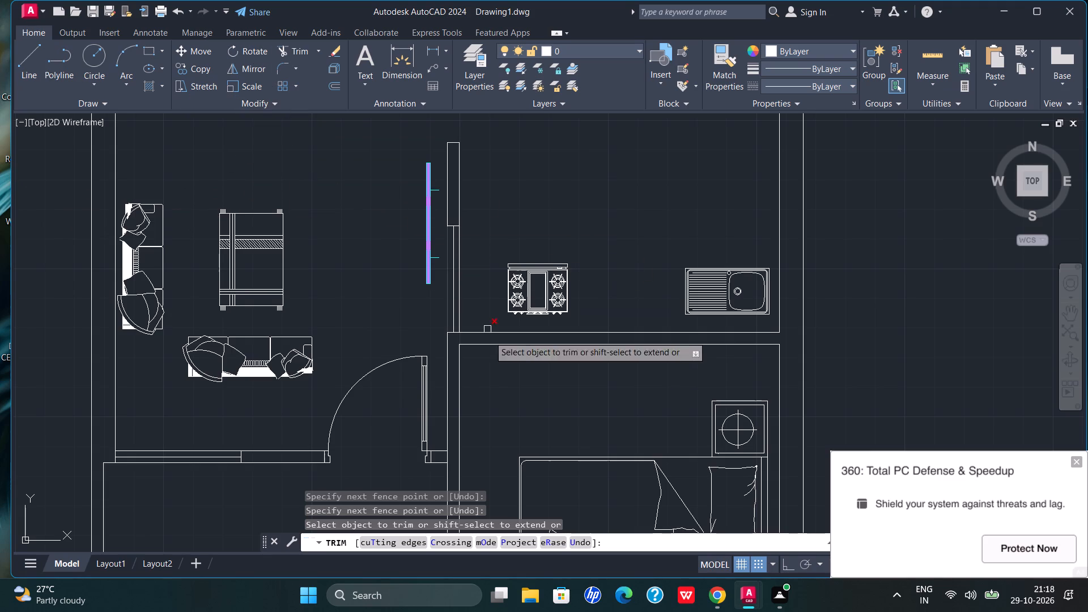
key("Escape")
key("Escape")
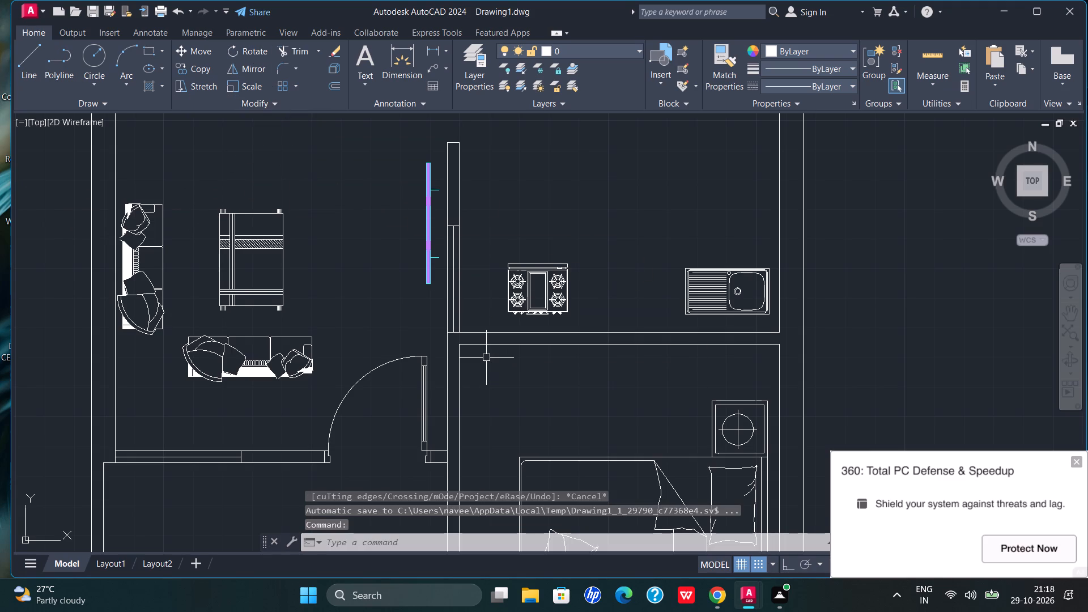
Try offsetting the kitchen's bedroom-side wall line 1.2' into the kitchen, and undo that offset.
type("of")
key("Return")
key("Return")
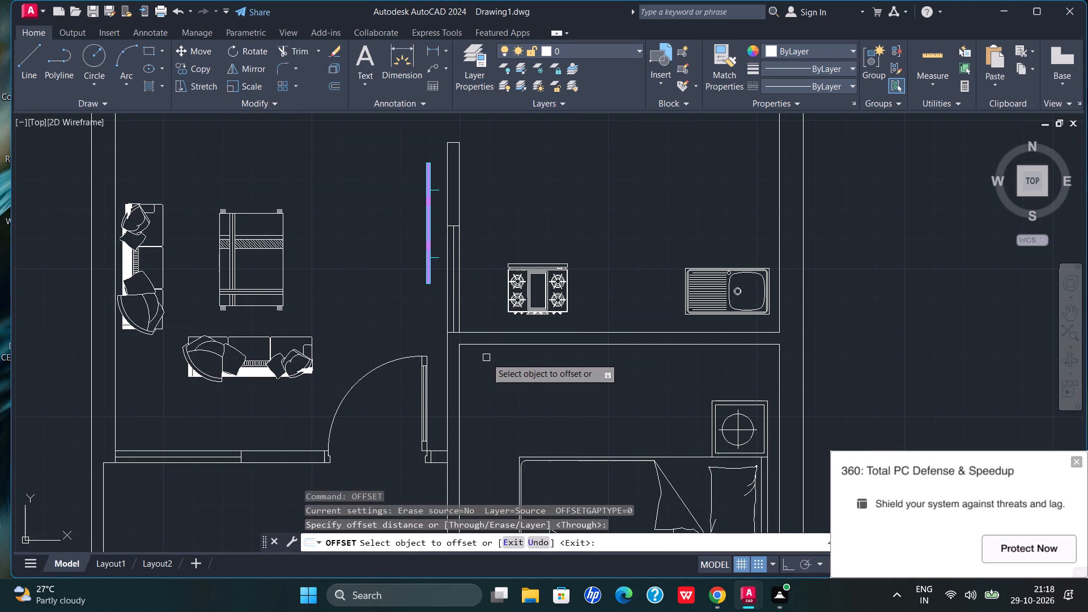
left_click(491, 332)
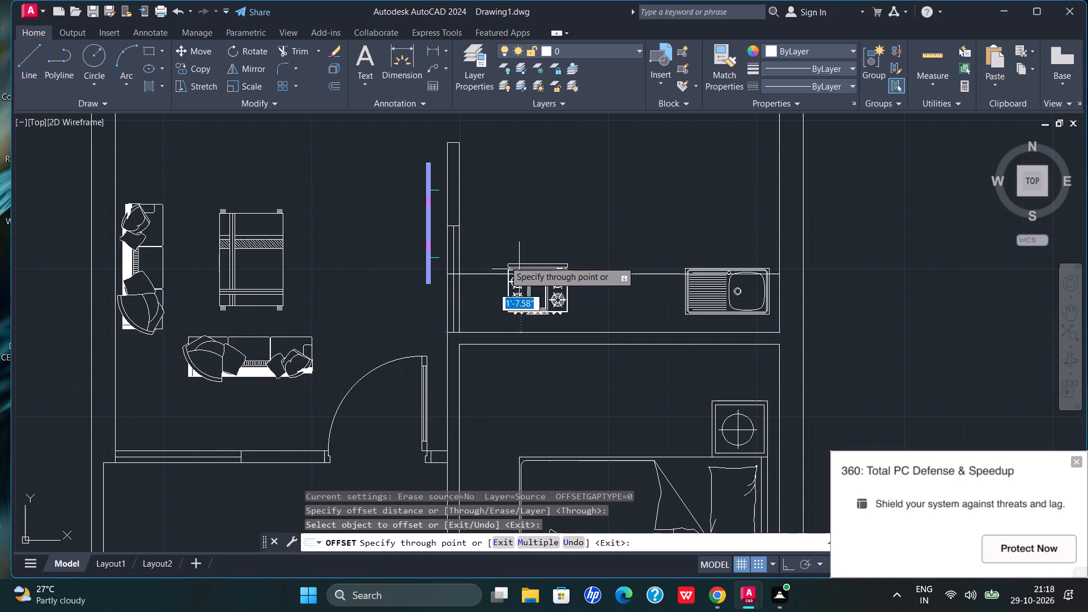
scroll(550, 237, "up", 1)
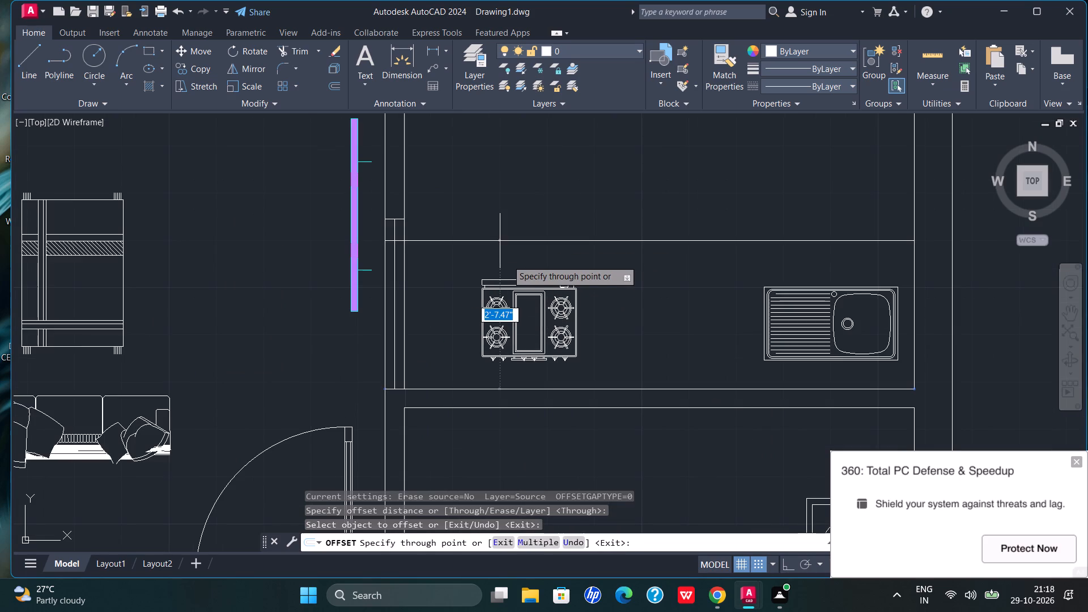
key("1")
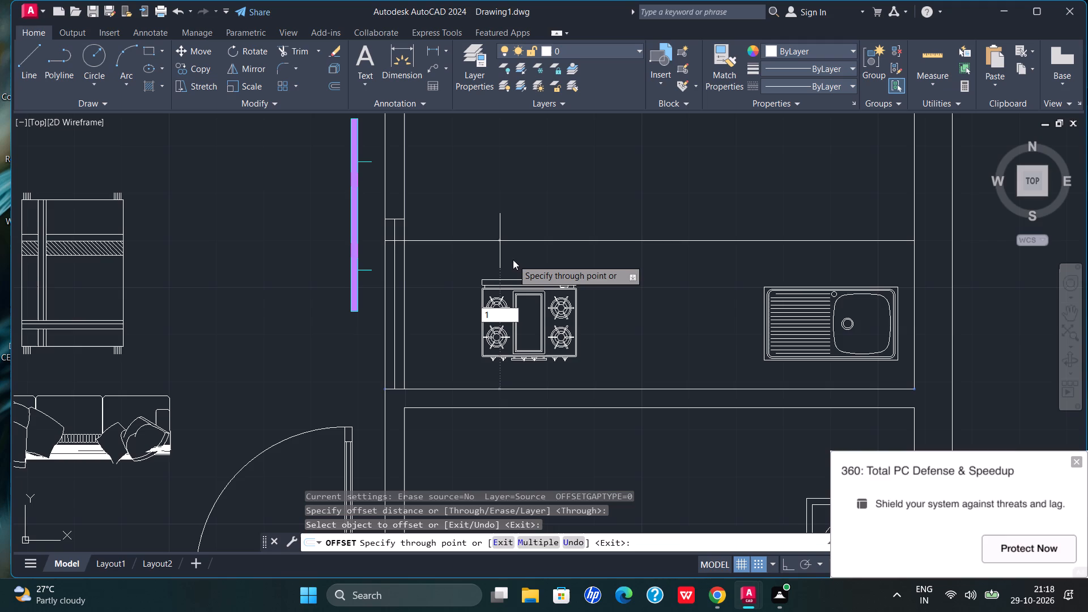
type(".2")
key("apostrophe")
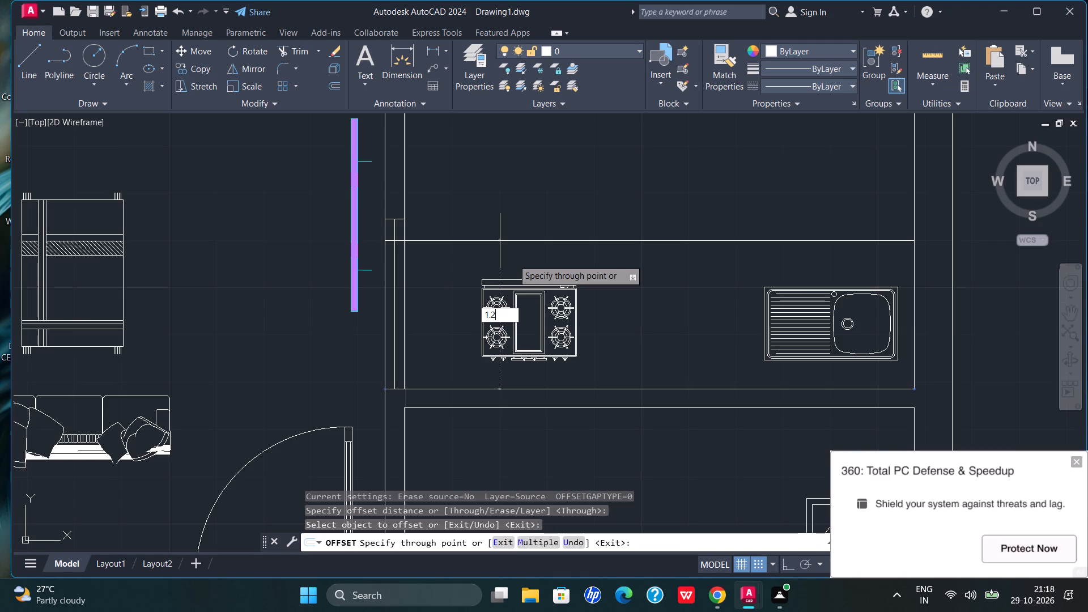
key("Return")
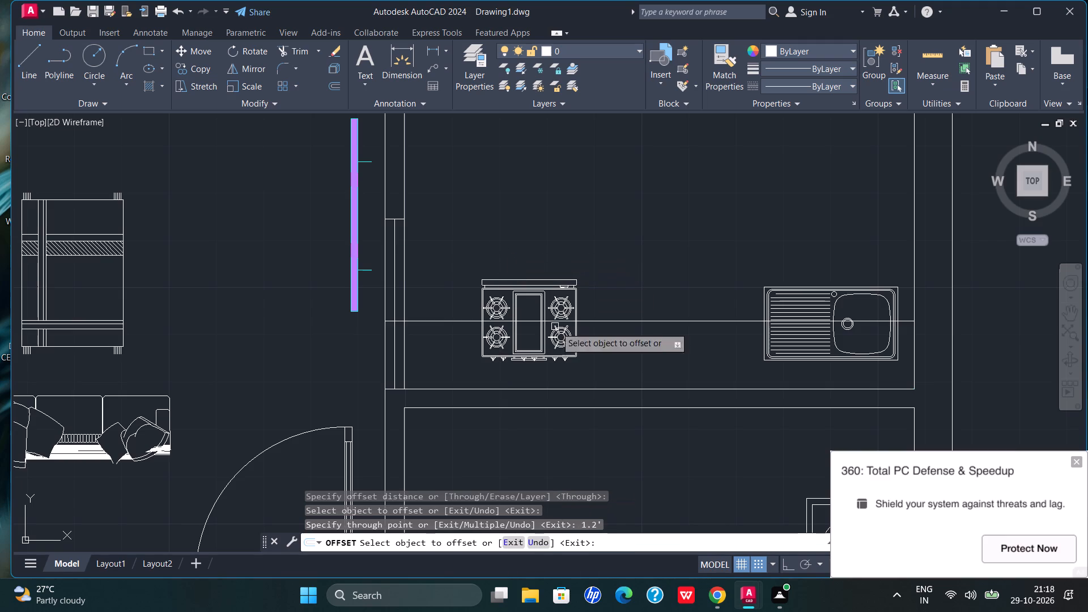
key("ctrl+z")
Offset the kitchen's bedroom-side wall line 2' into the kitchen to form the counter's front edge.
left_click(607, 390)
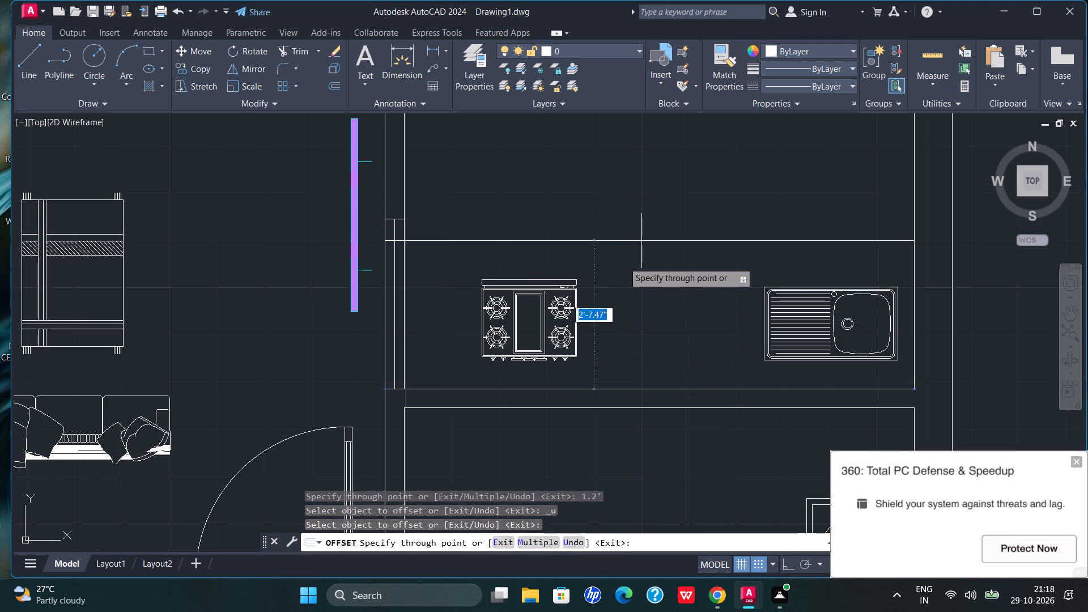
key("2")
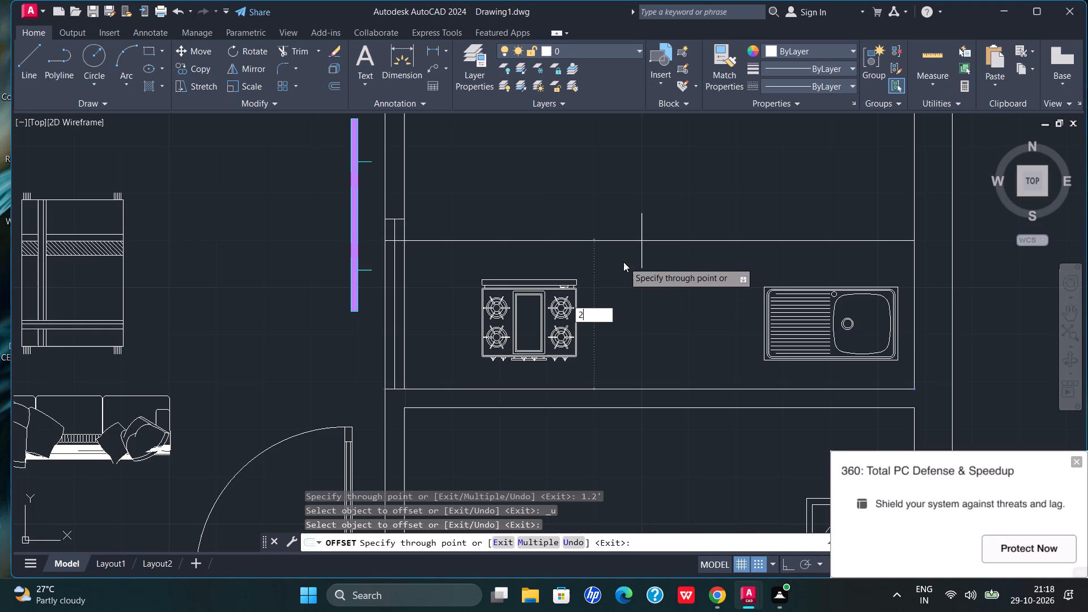
key("apostrophe")
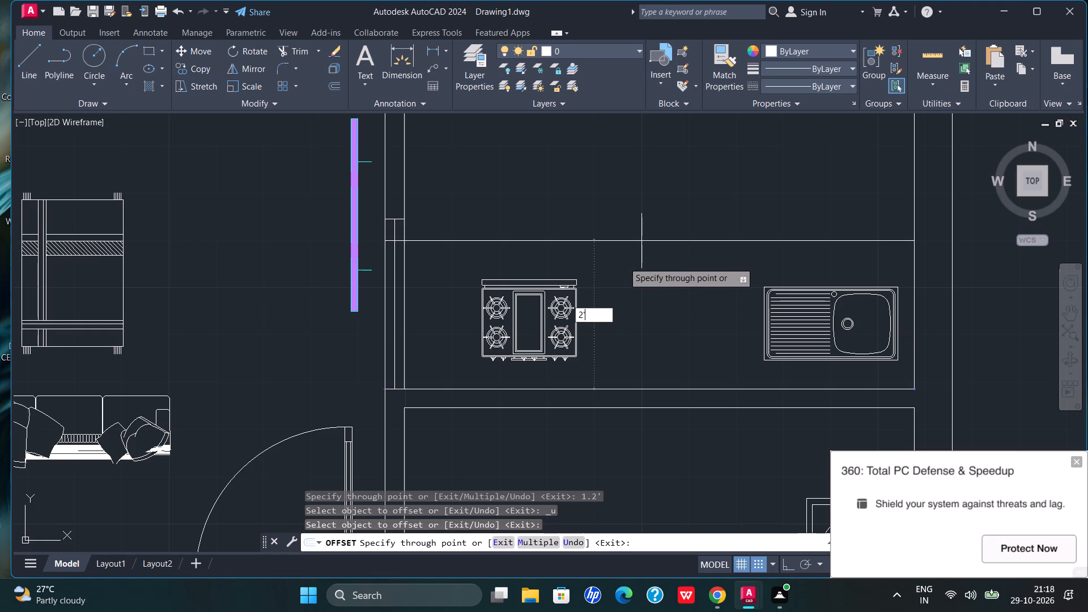
key("Return")
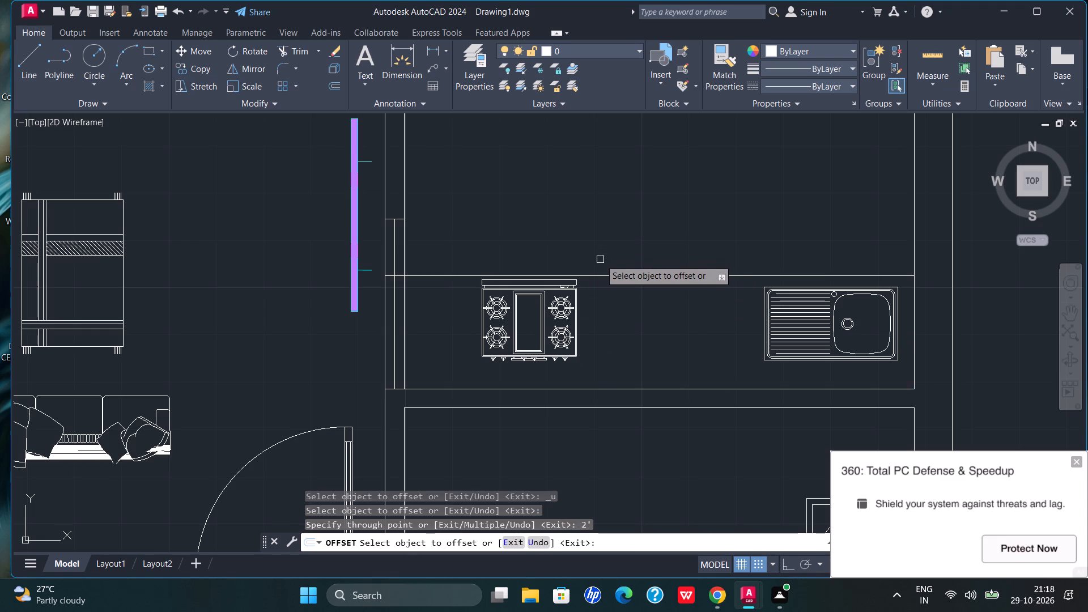
Trim the pieces of the new counter edge line that cross the hall-side kitchen wall.
left_click(300, 54)
scroll(402, 278, "up", 2)
left_click_drag(392, 241, 381, 282)
left_click_drag(369, 258, 370, 288)
scroll(410, 299, "down", 2)
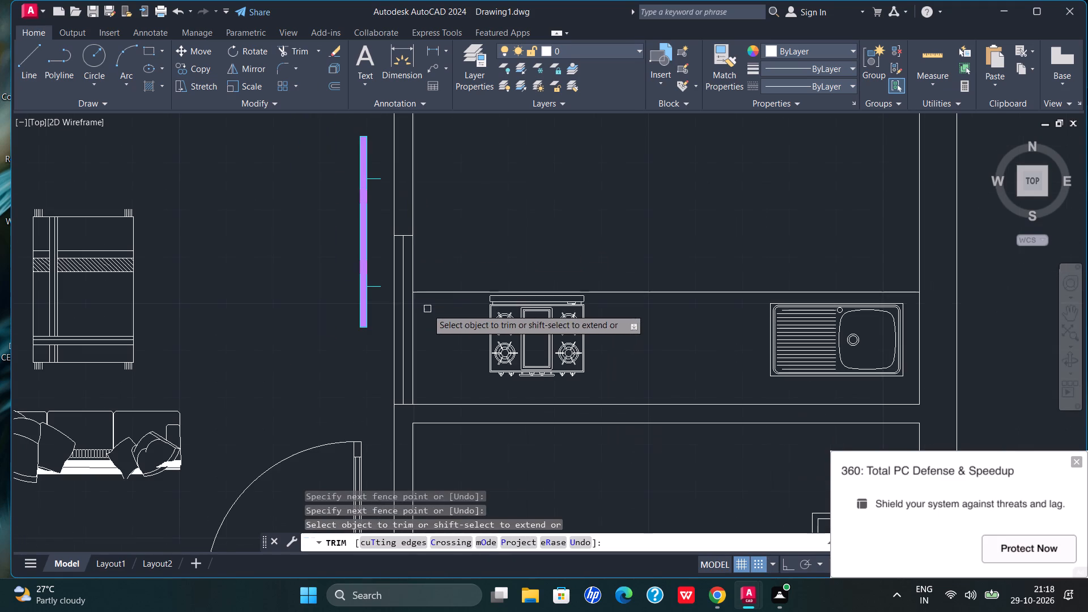
scroll(541, 199, "down", 1)
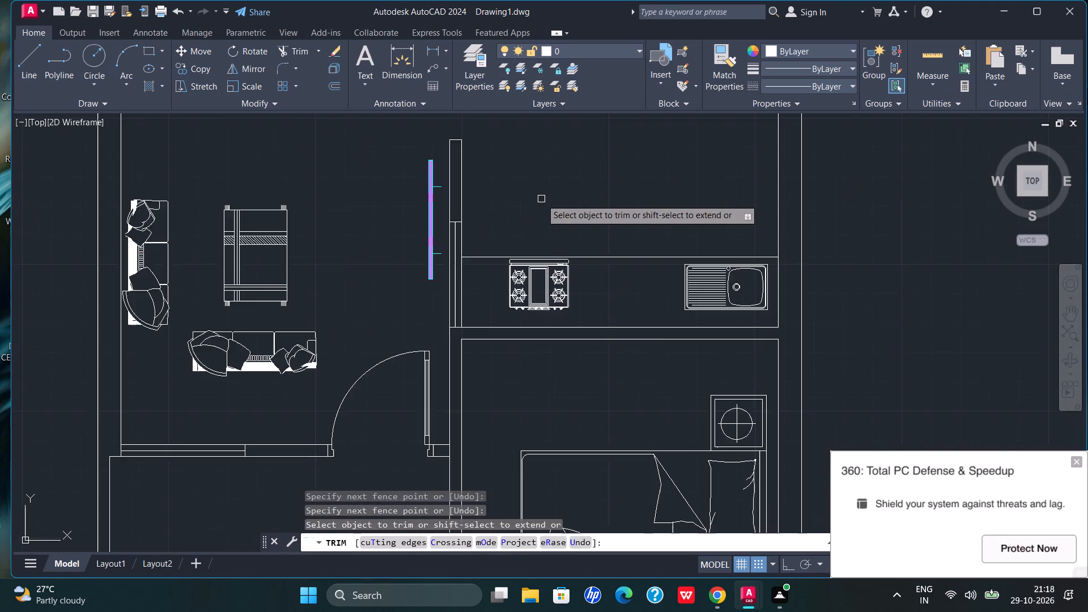
scroll(541, 199, "down", 1)
scroll(520, 209, "up", 1)
key("Escape")
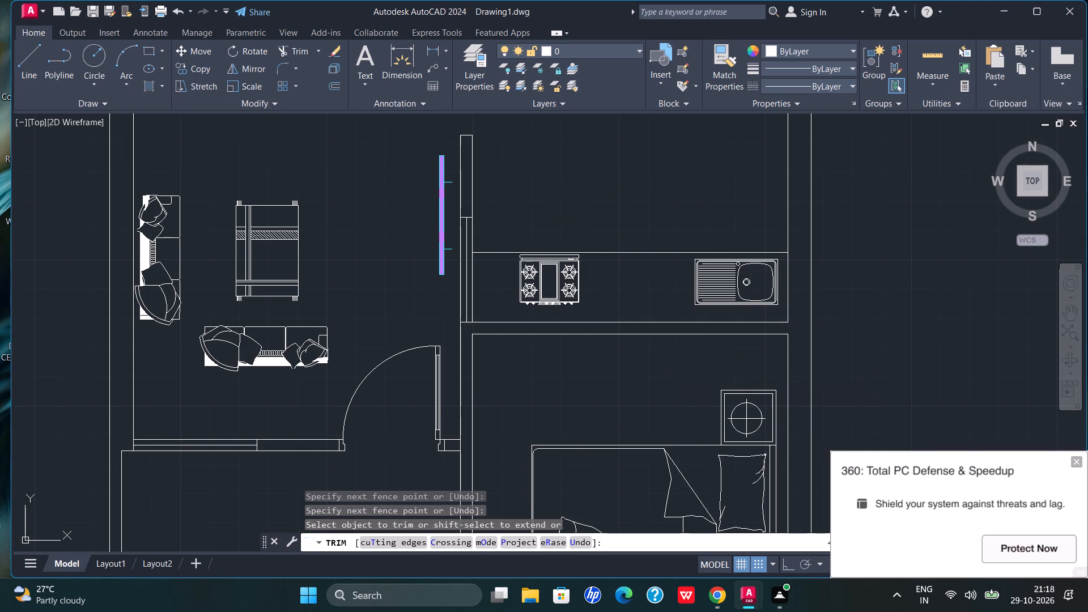
key("Escape")
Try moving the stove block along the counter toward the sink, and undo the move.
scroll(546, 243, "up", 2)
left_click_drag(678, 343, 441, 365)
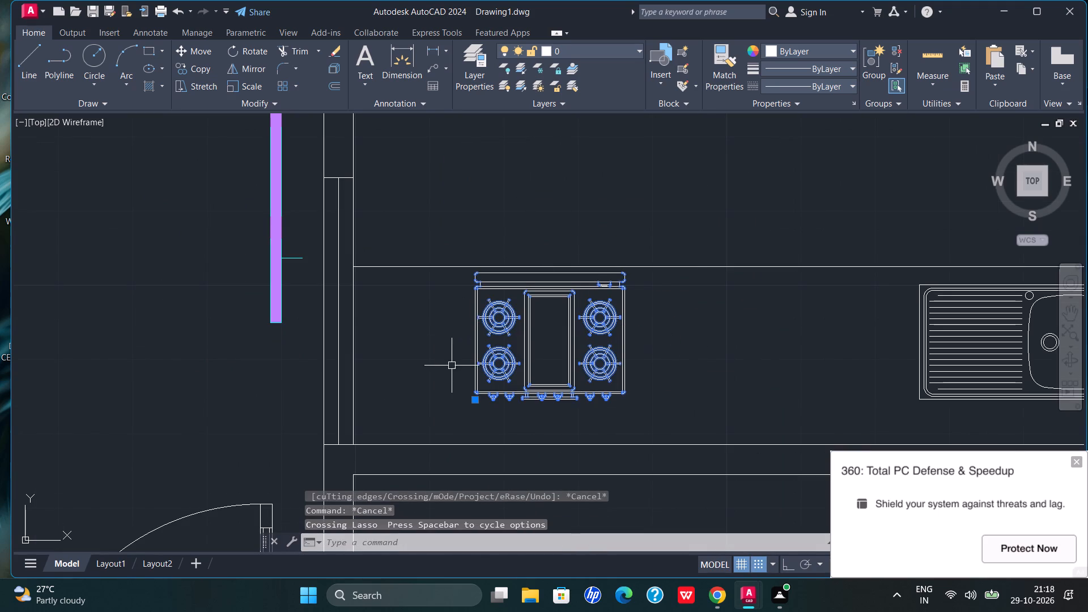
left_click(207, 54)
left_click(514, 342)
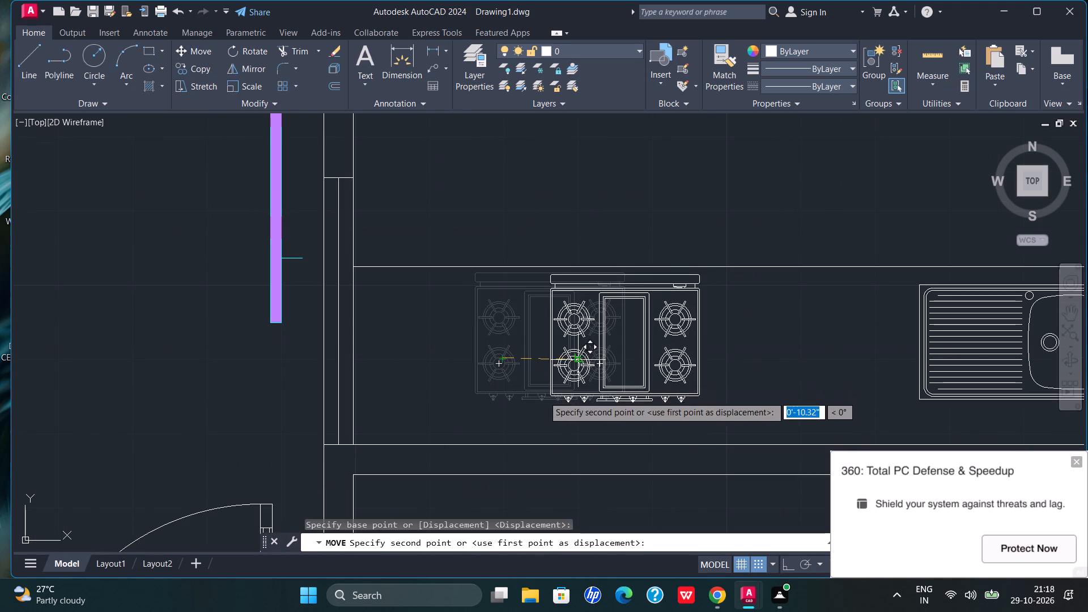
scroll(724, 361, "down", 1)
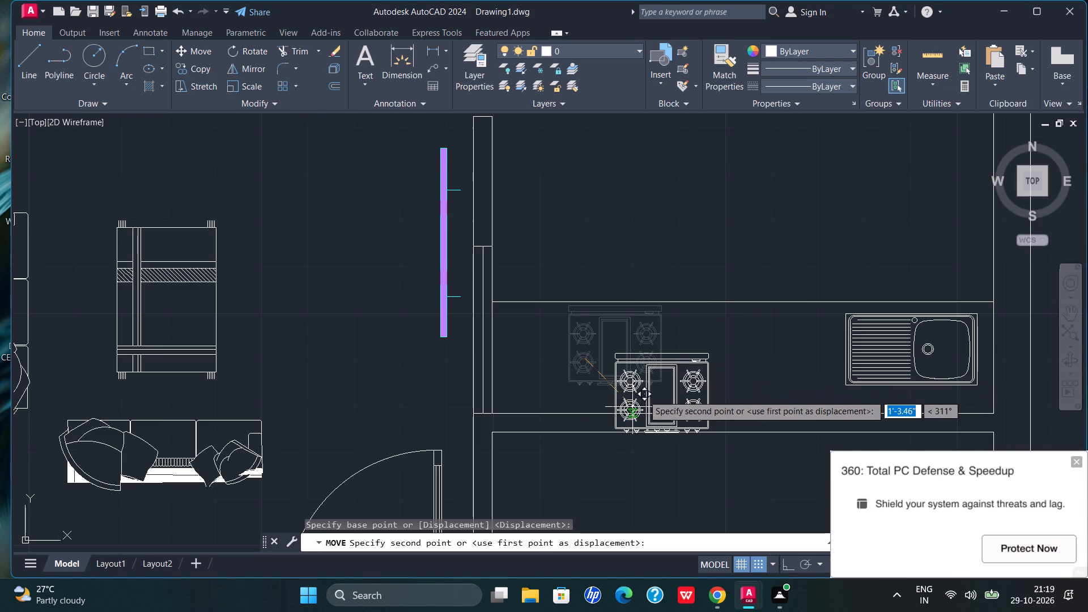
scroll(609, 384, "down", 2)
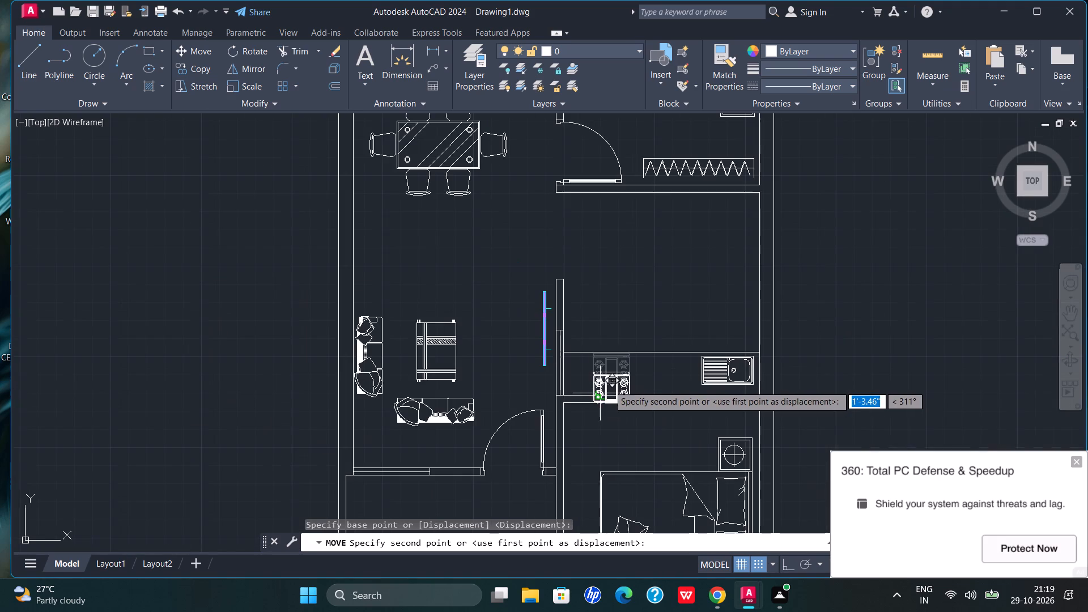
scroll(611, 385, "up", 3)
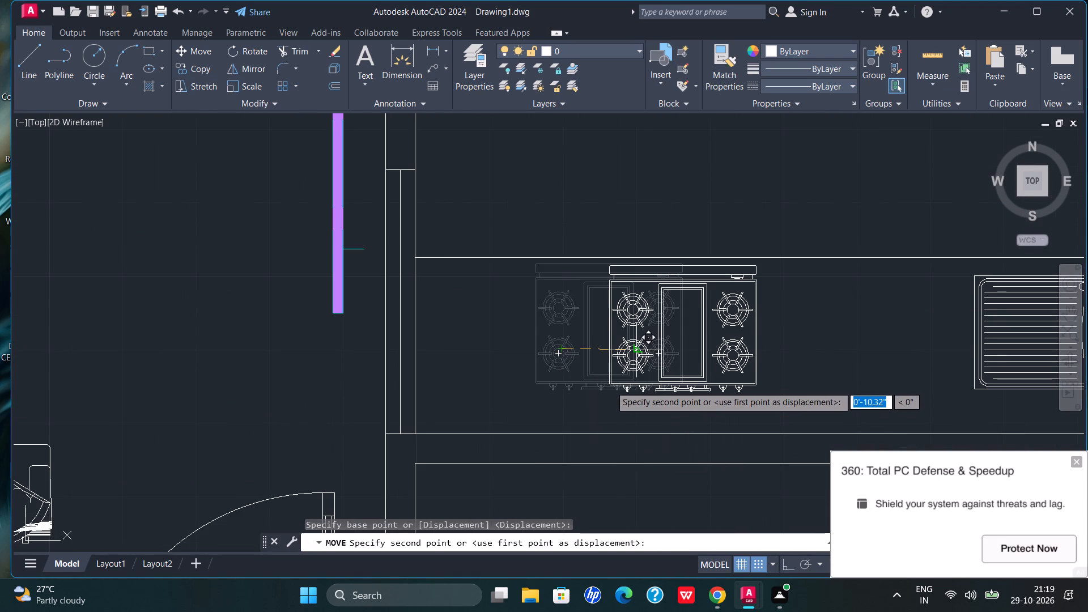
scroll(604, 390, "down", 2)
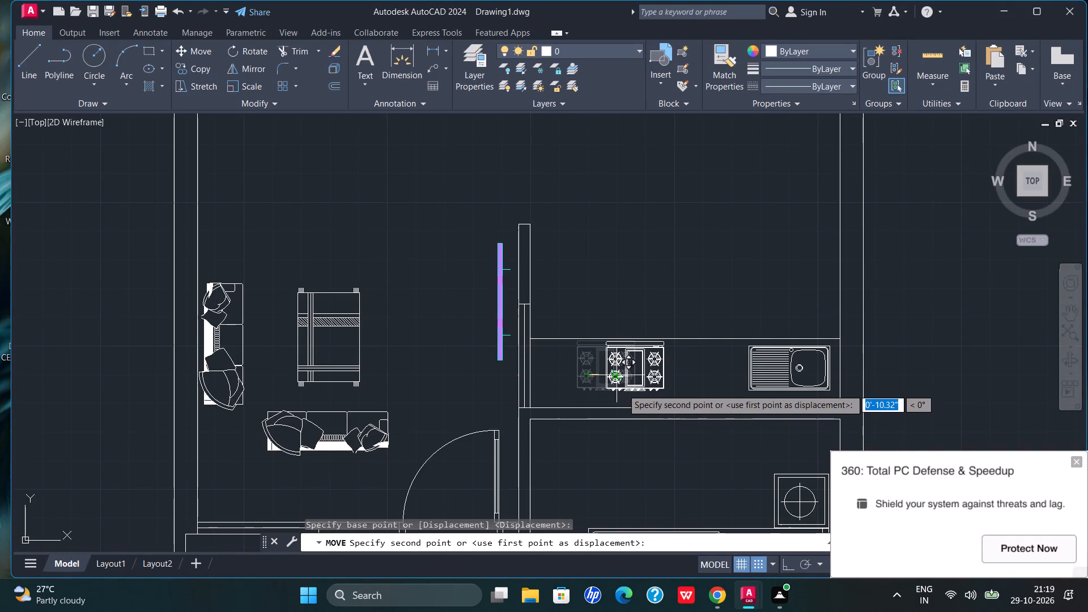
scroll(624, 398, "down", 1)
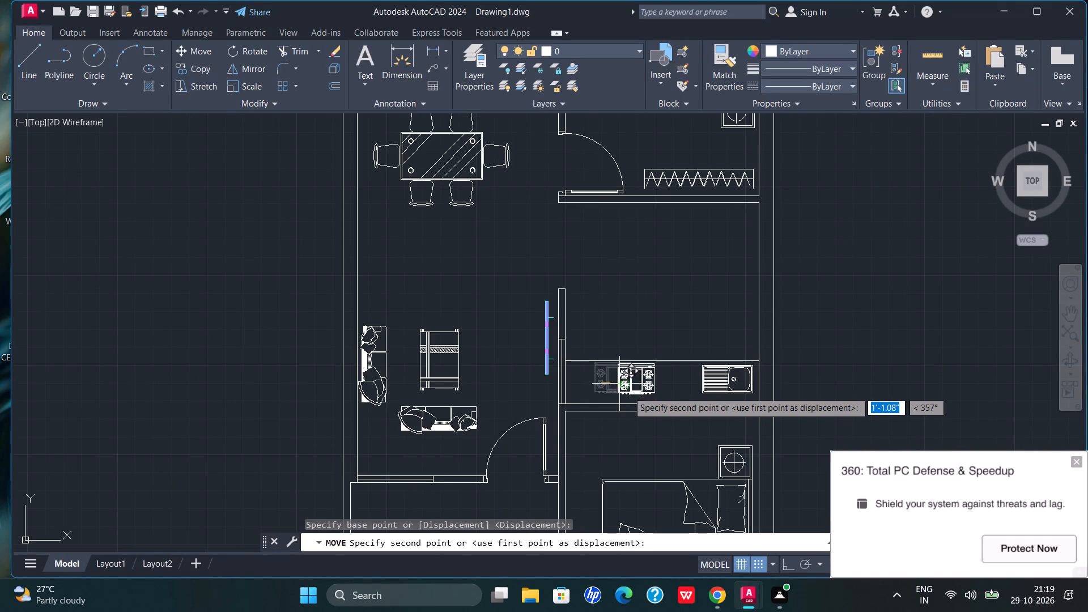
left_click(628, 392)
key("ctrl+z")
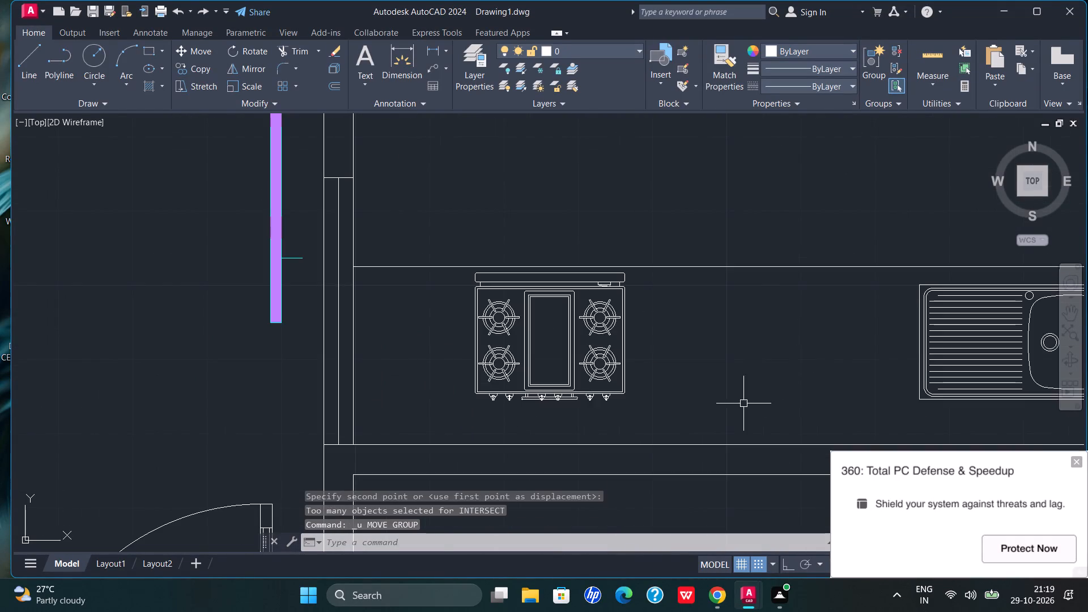
Scale the stove block slightly smaller freehand, using its upper burner nearest the hall as the base point.
scroll(730, 427, "down", 3)
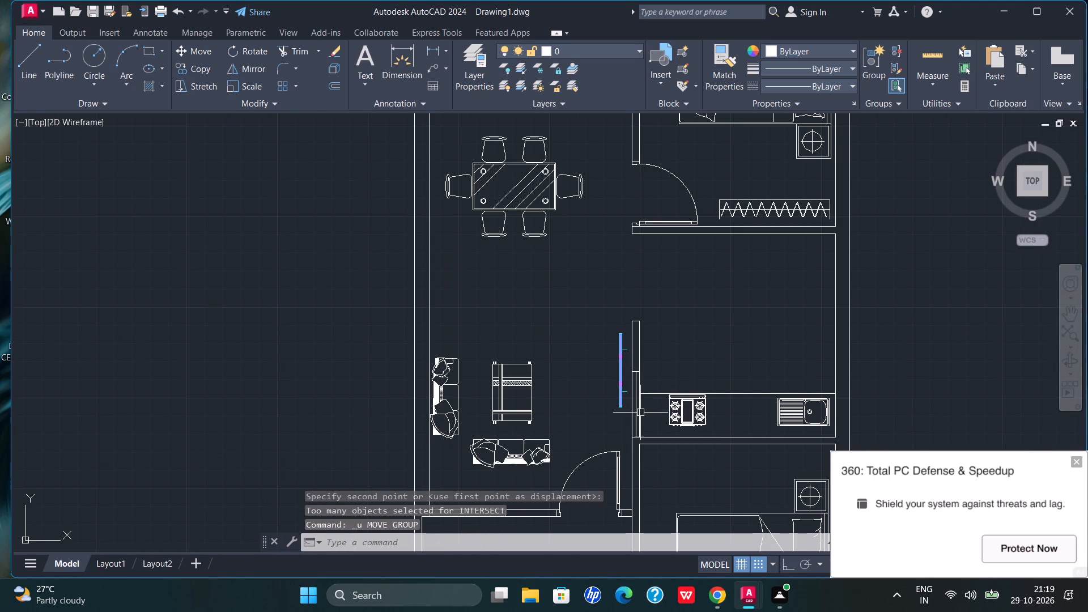
scroll(708, 371, "down", 2)
scroll(708, 398, "up", 3)
scroll(729, 307, "up", 1)
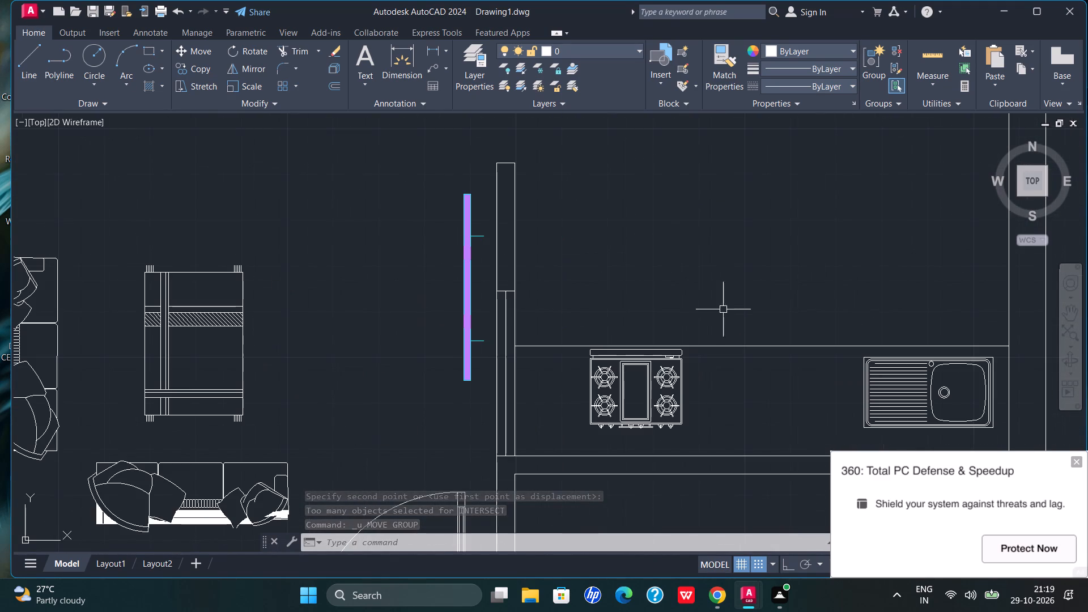
left_click_drag(722, 395, 670, 380)
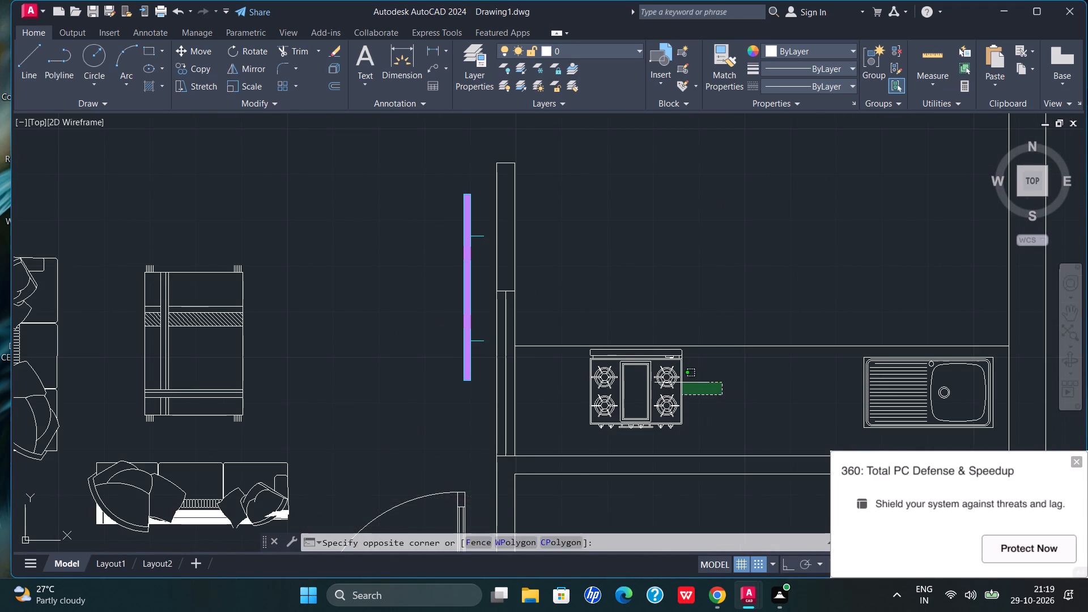
left_click_drag(670, 380, 586, 416)
left_click(253, 91)
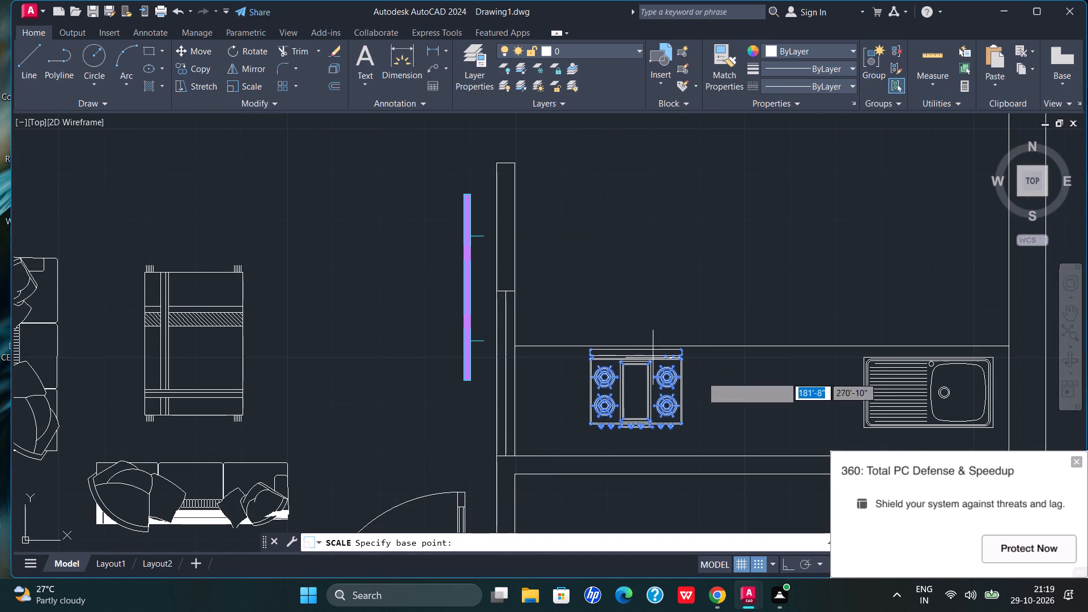
left_click(592, 371)
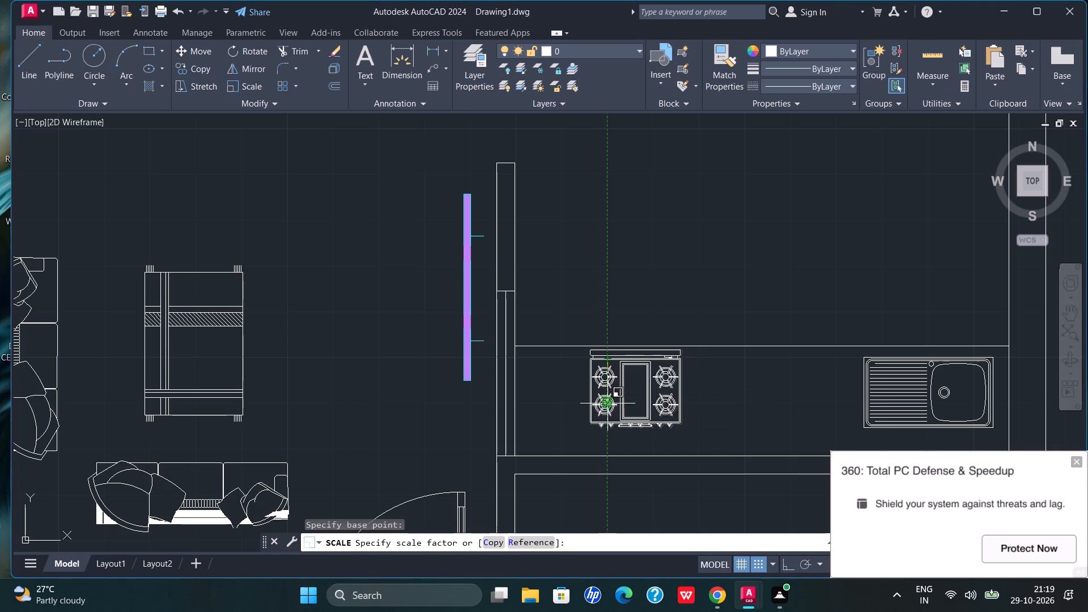
left_click(615, 384)
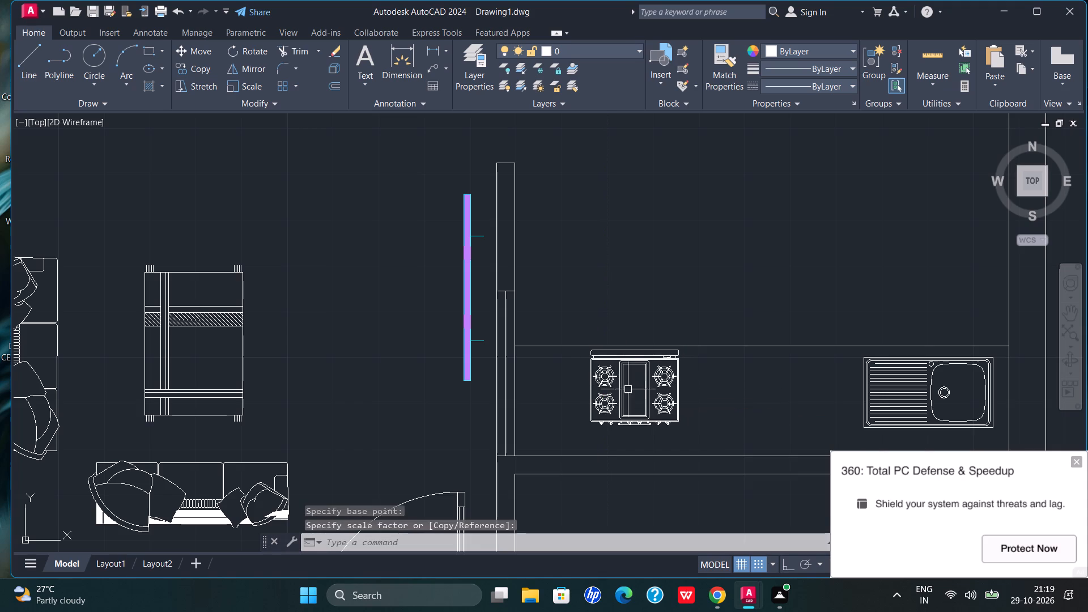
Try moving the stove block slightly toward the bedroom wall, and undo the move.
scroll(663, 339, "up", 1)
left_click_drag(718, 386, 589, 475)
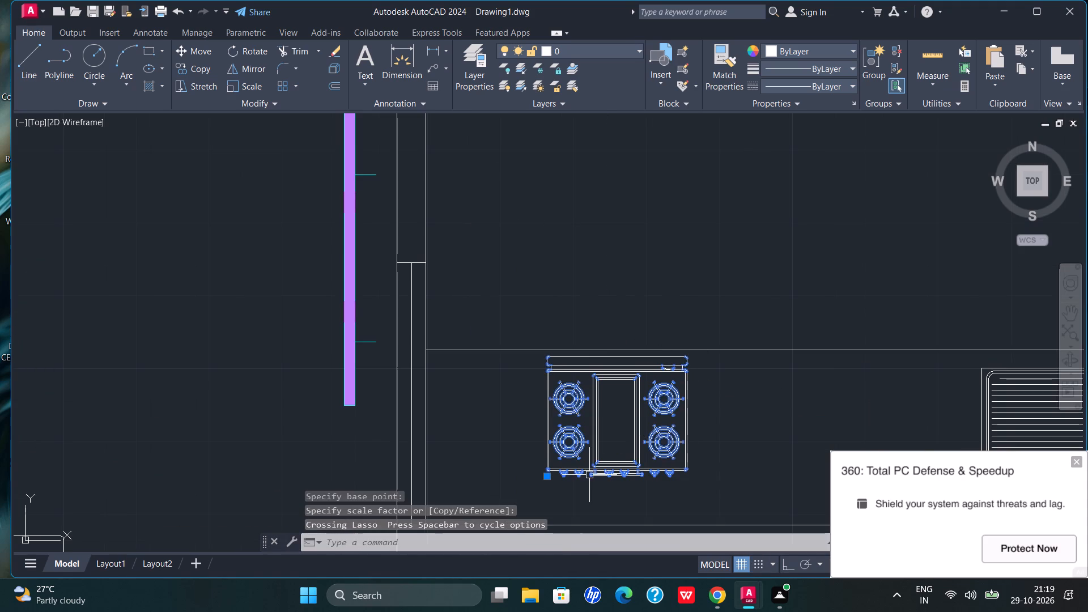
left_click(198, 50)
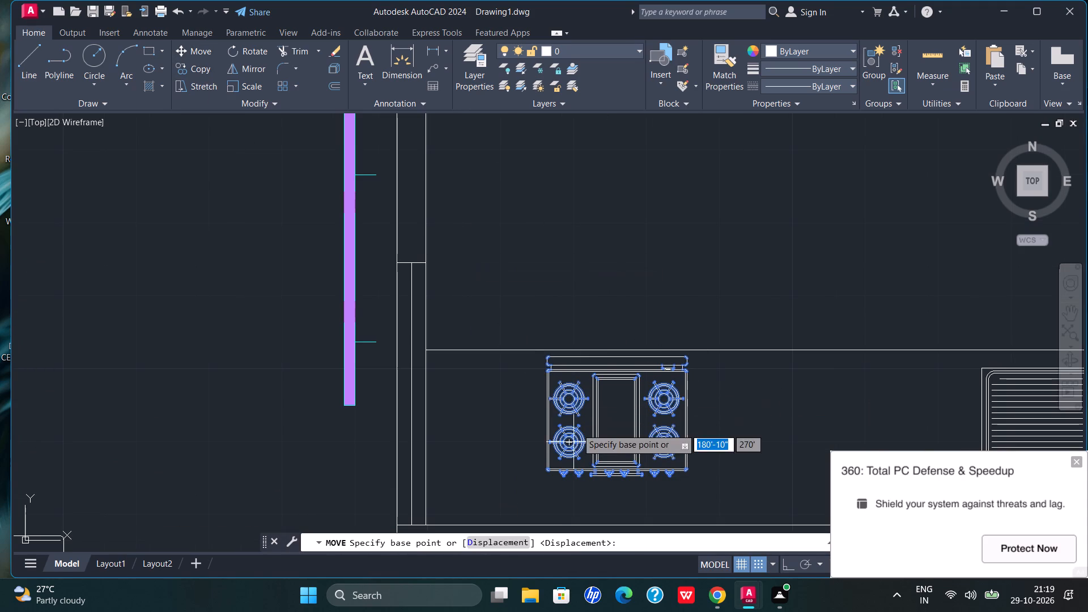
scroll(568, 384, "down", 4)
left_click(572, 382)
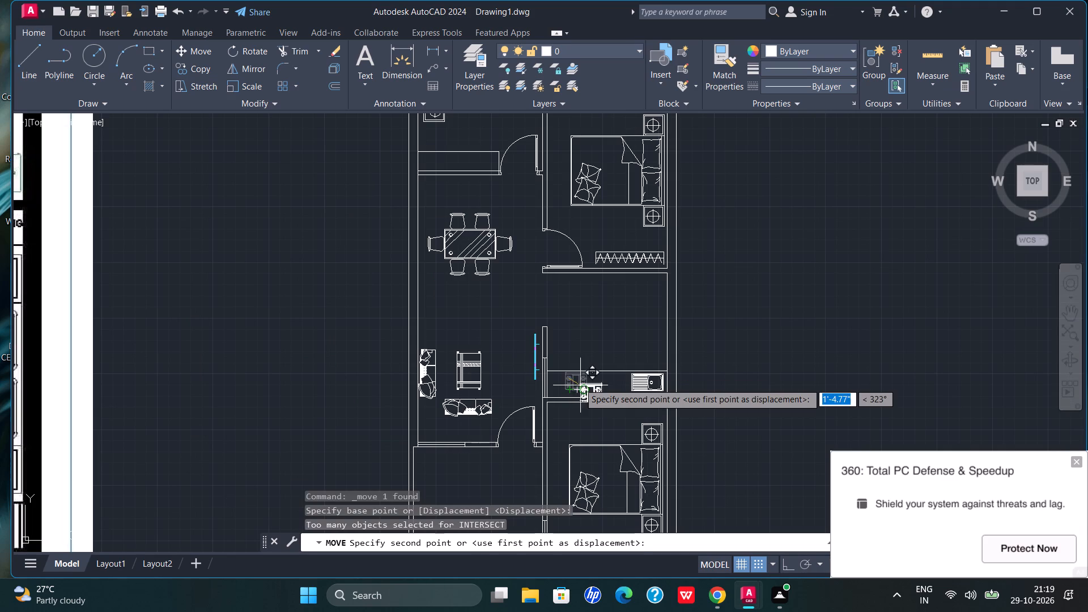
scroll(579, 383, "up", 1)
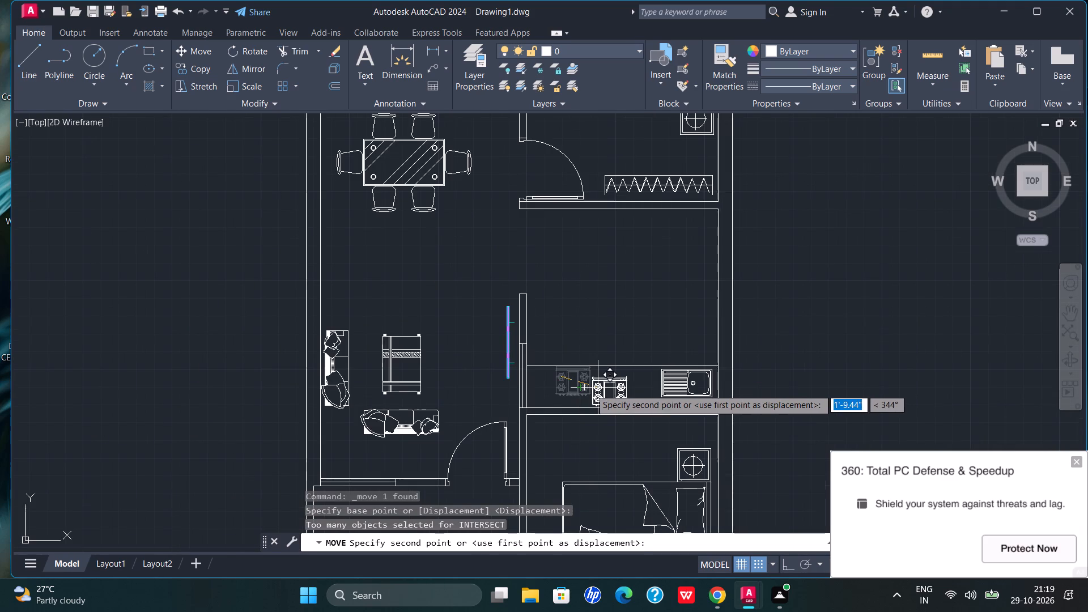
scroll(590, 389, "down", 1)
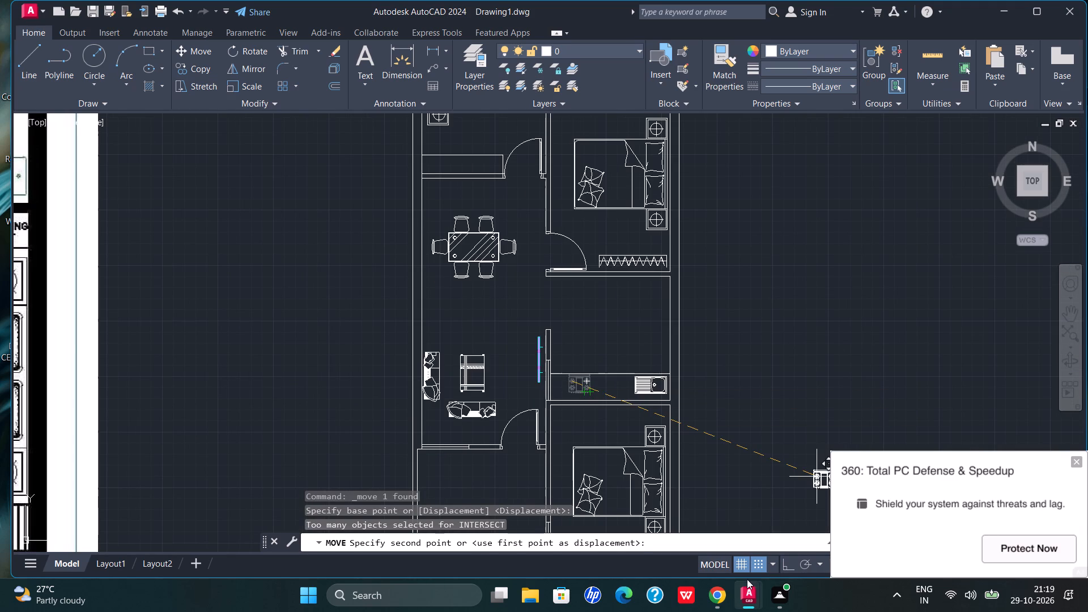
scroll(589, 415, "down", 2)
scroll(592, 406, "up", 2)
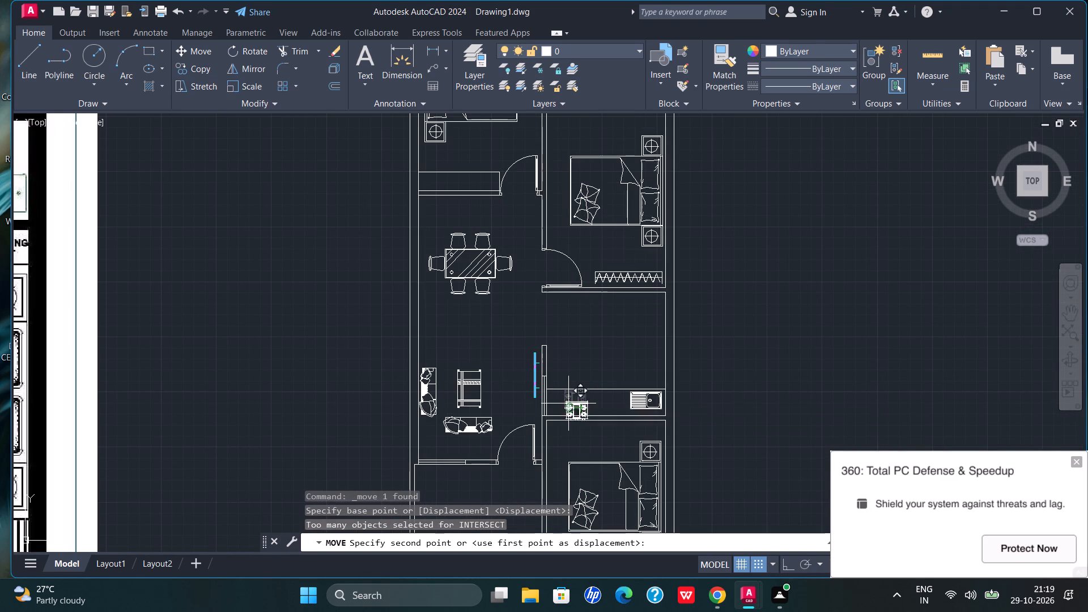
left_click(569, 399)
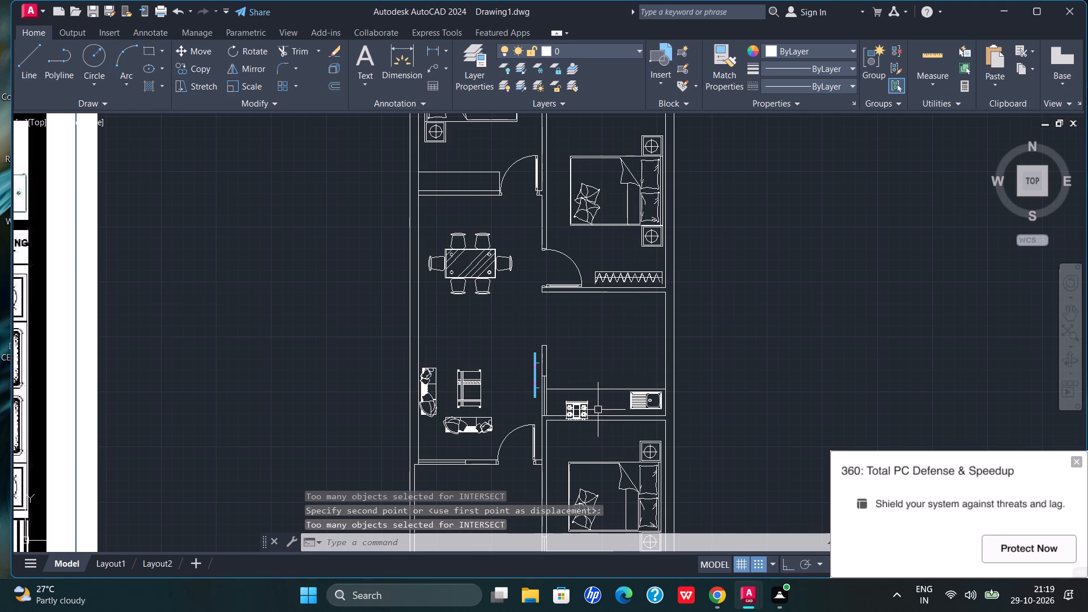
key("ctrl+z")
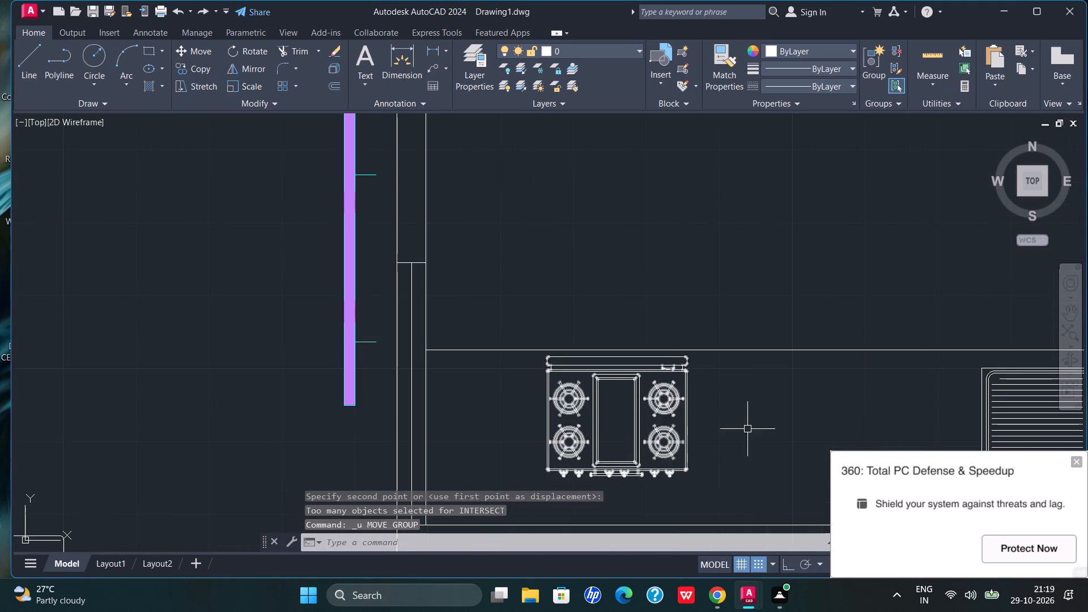
Move the stove block a short distance along the kitchen counter toward the sink.
left_click_drag(777, 415, 518, 445)
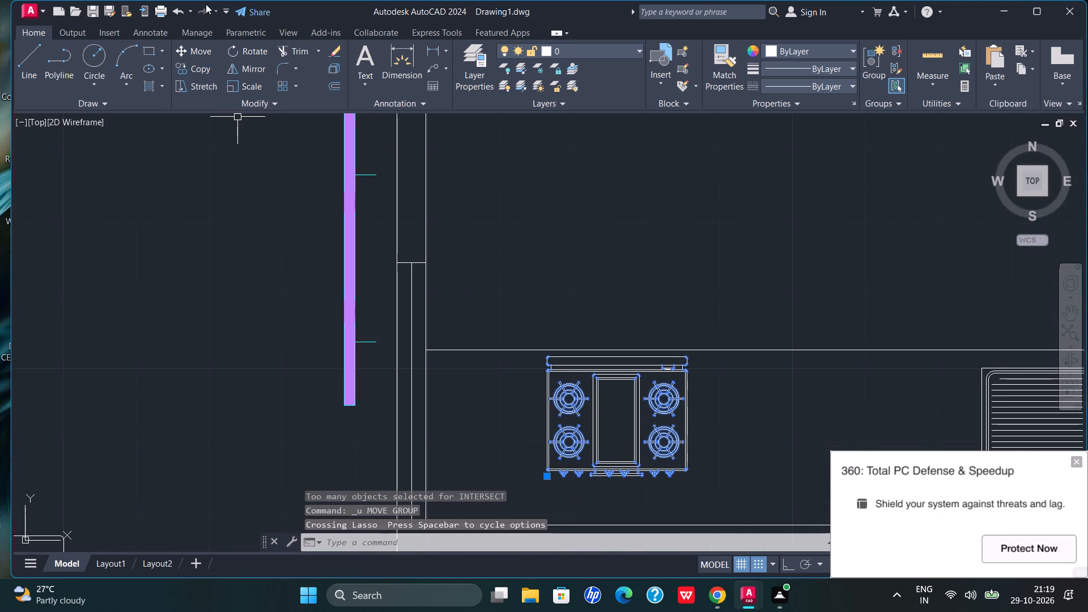
left_click(194, 46)
scroll(352, 0, "down", 3)
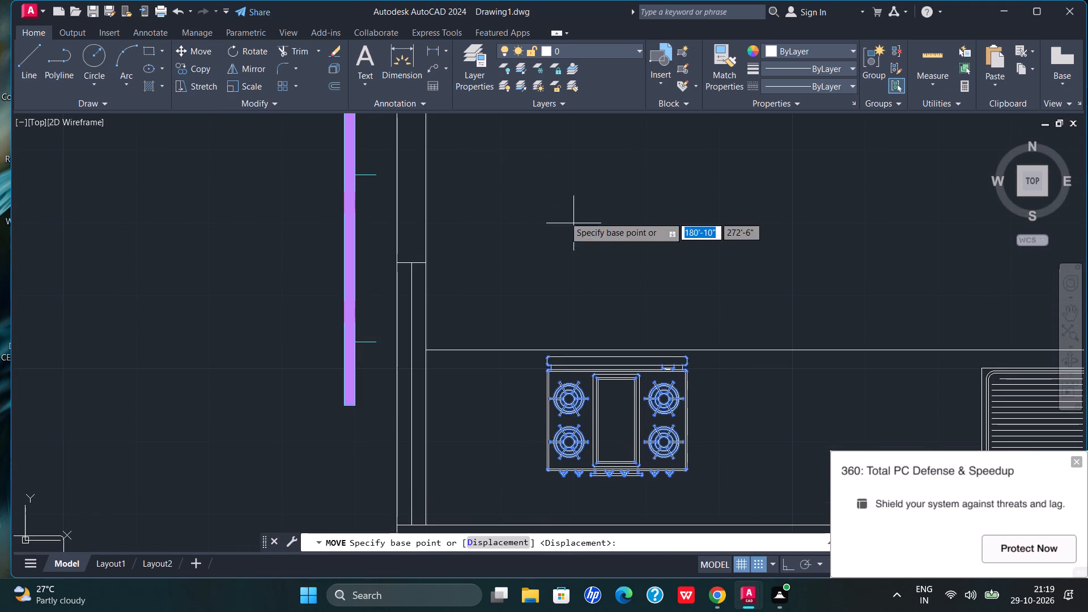
scroll(554, 237, "down", 2)
left_click(566, 317)
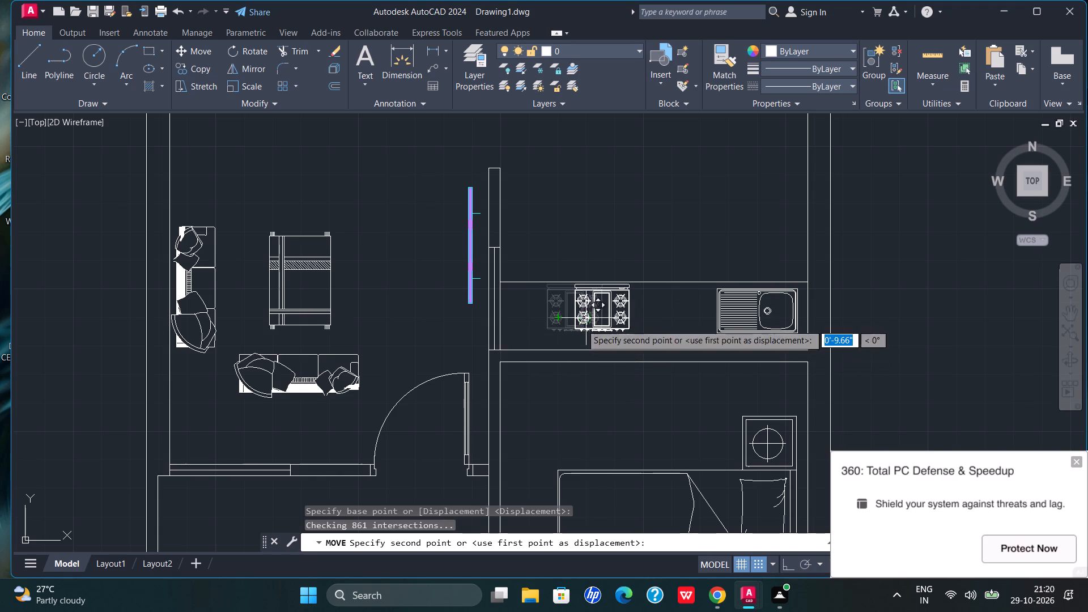
scroll(592, 304, "down", 2)
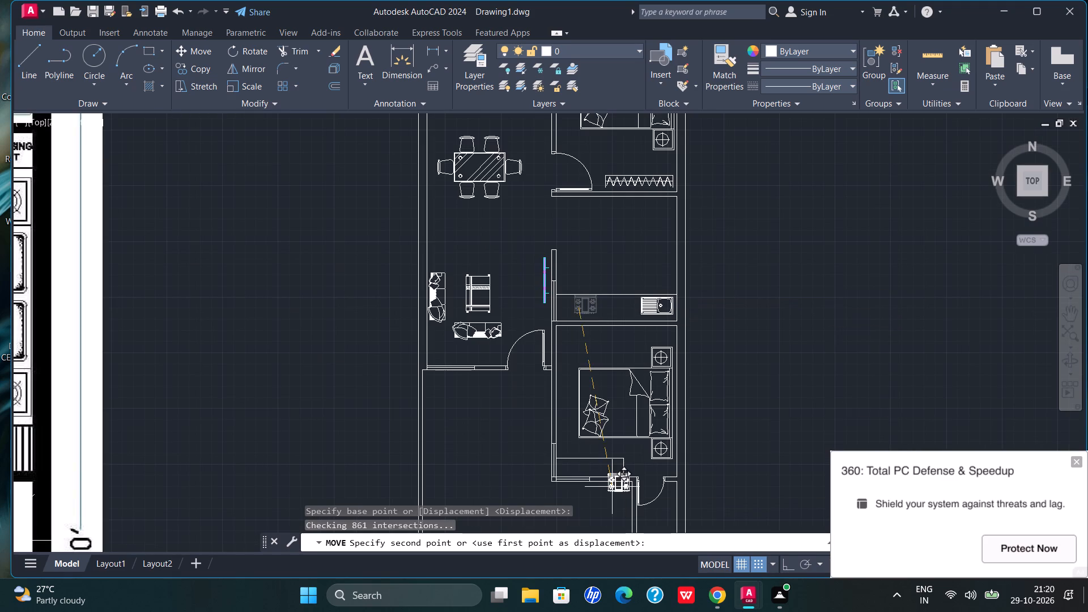
left_click(590, 312)
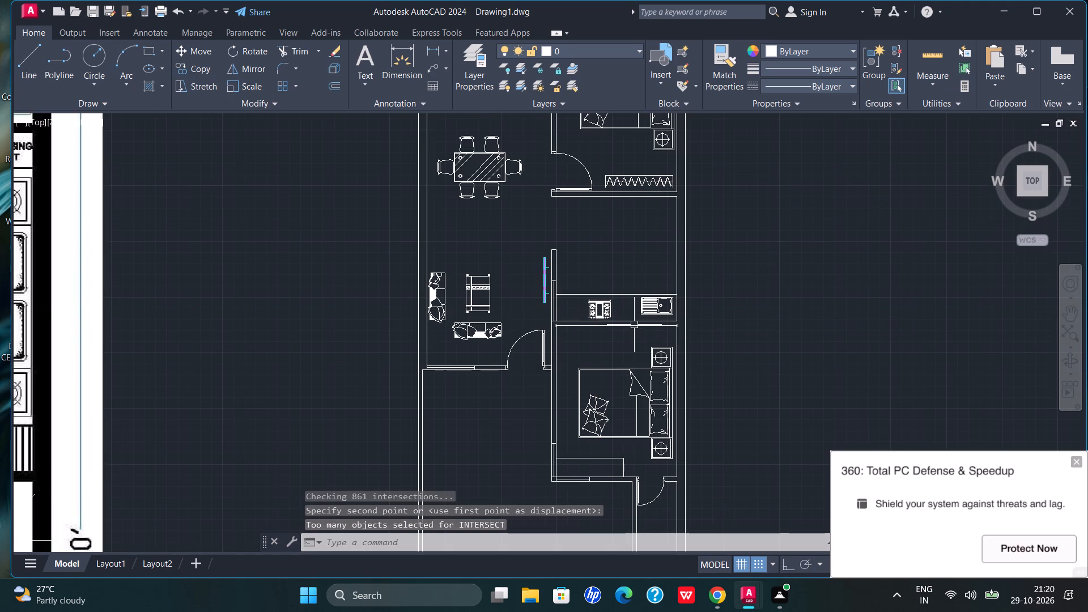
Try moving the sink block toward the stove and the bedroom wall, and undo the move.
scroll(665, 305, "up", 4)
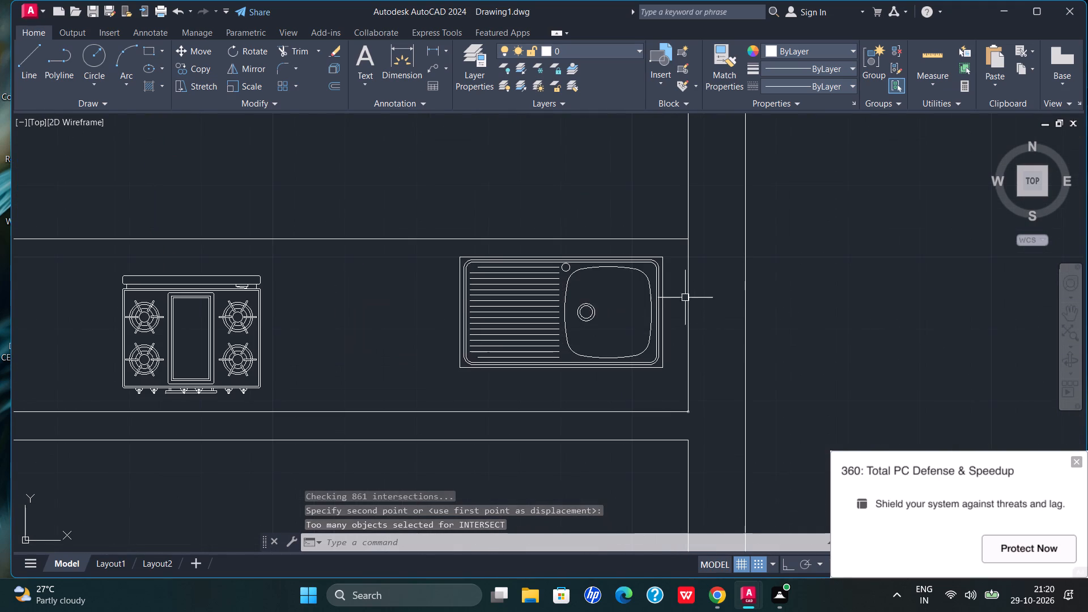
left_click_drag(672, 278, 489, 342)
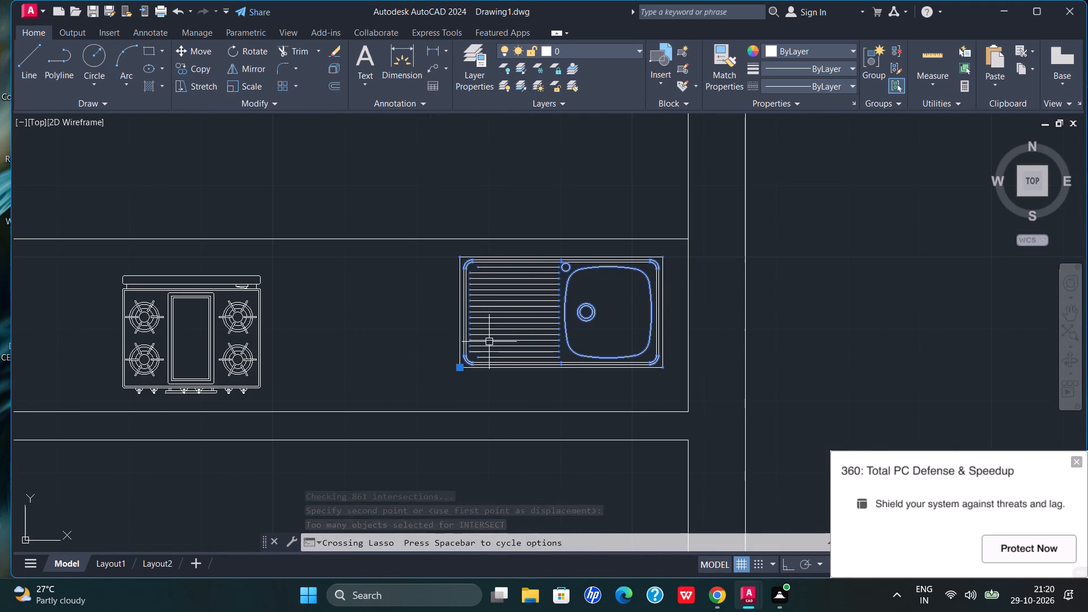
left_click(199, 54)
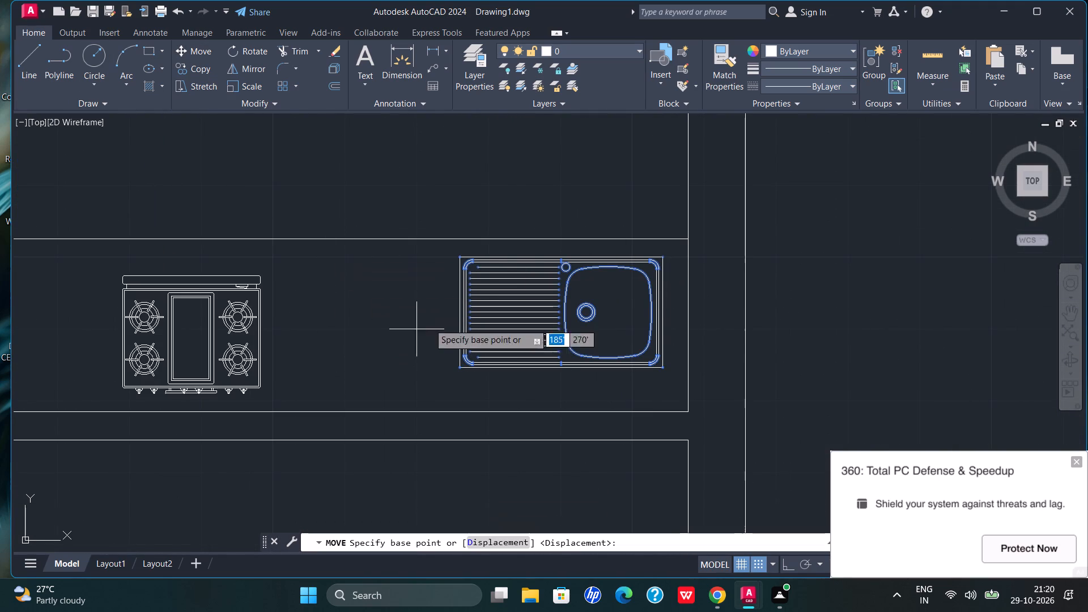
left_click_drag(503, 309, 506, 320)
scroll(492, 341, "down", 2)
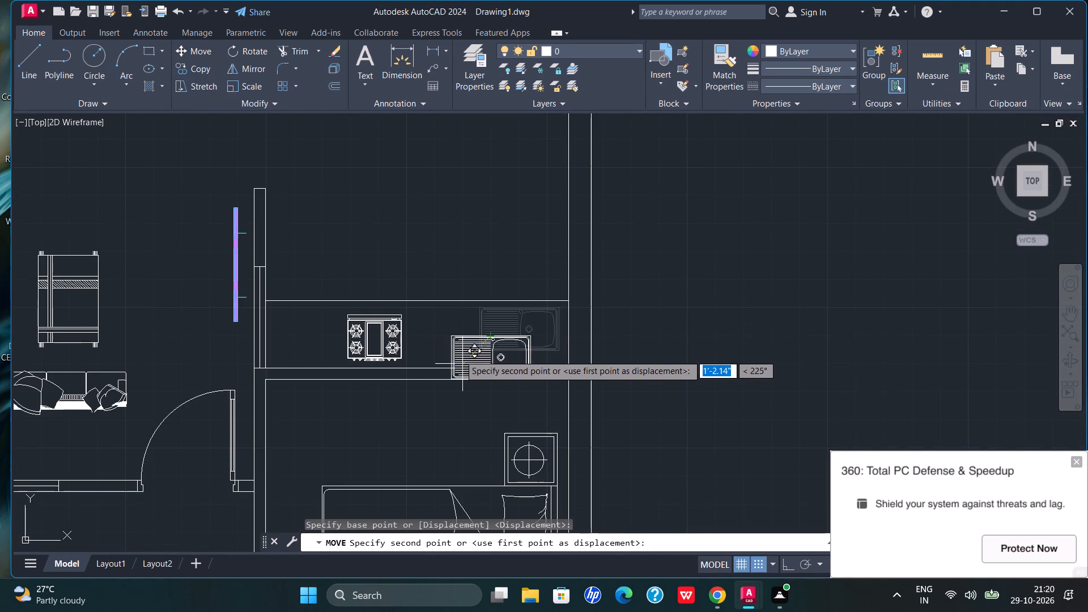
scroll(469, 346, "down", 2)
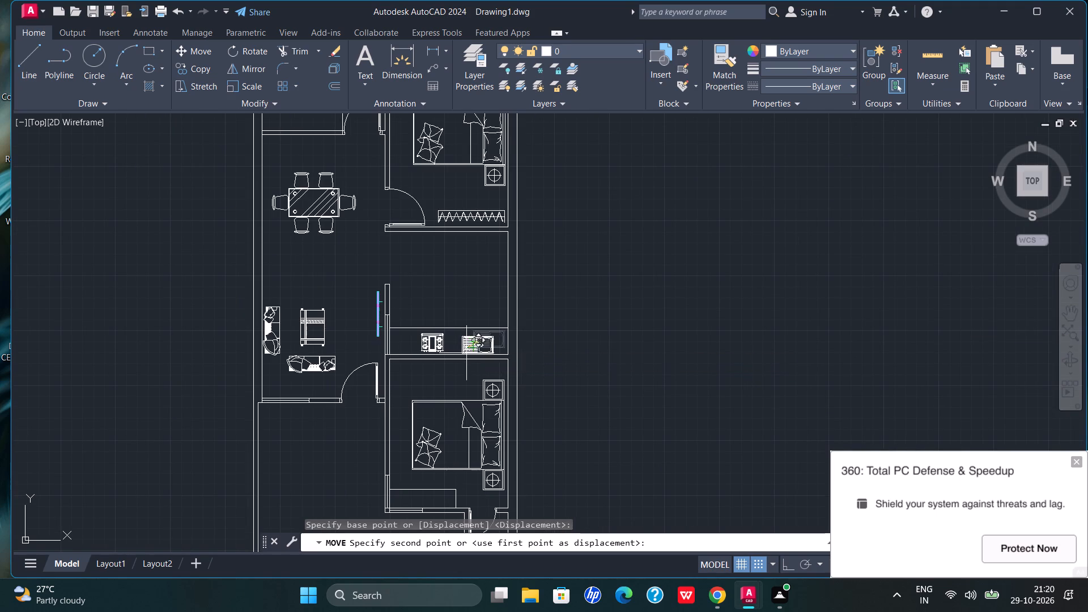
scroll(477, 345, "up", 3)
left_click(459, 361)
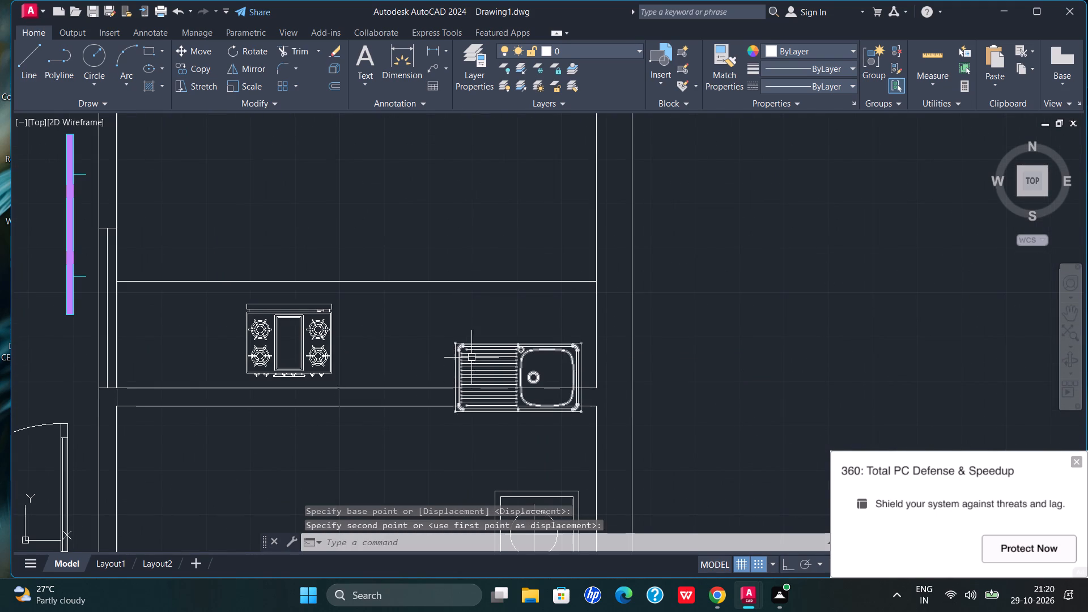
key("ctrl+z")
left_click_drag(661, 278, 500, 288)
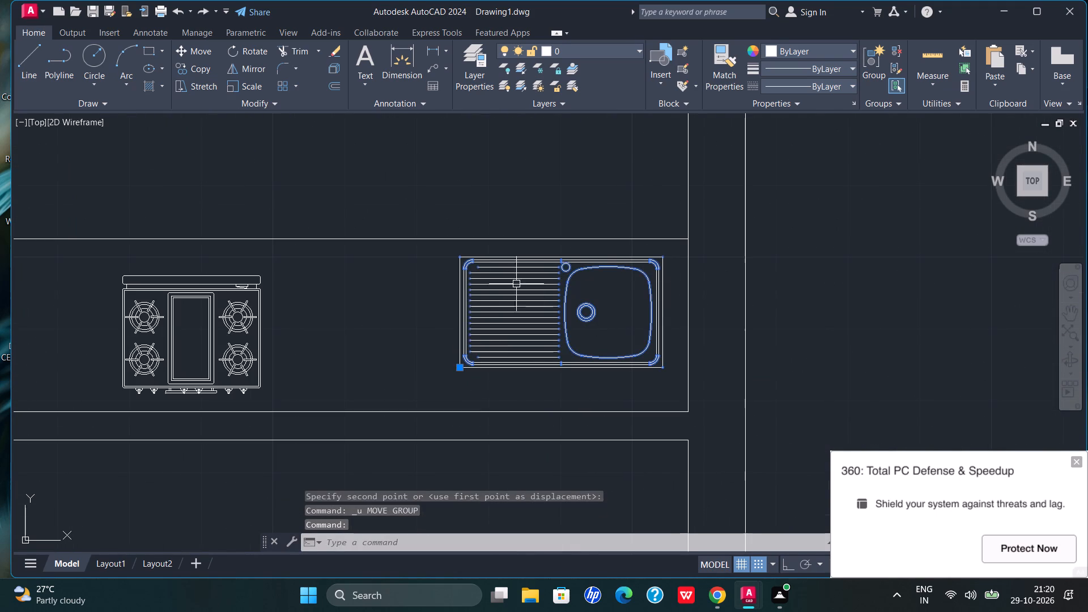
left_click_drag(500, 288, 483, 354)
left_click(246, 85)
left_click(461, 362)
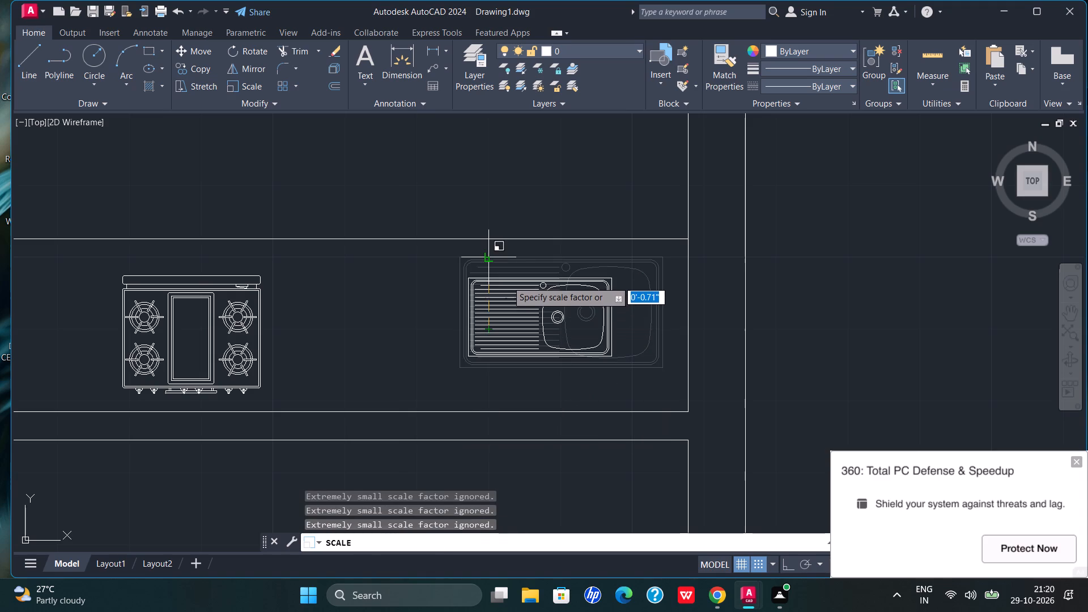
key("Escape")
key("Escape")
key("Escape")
Scale the sink block down freehand to about 0.7 of its size, using a base point on its drainboard.
scroll(532, 355, "down", 1)
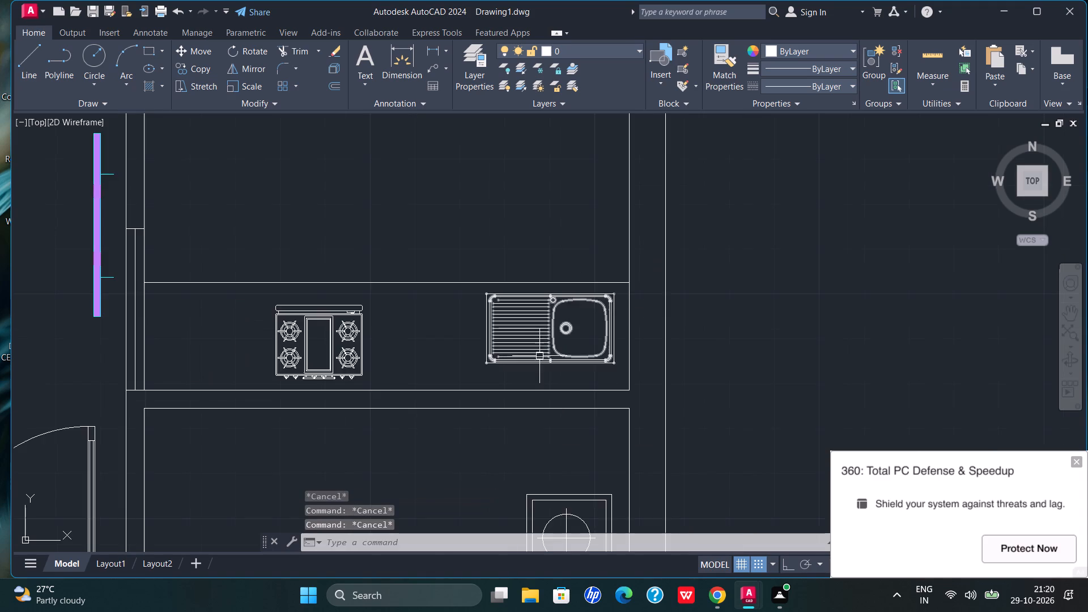
scroll(576, 297, "up", 1)
left_click_drag(637, 303, 419, 373)
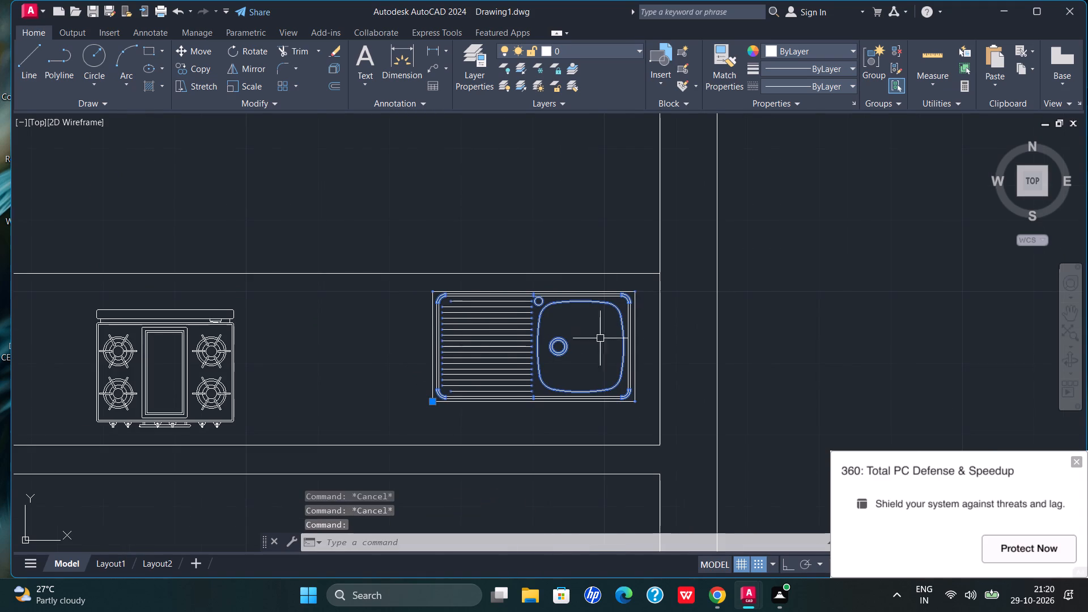
left_click(264, 82)
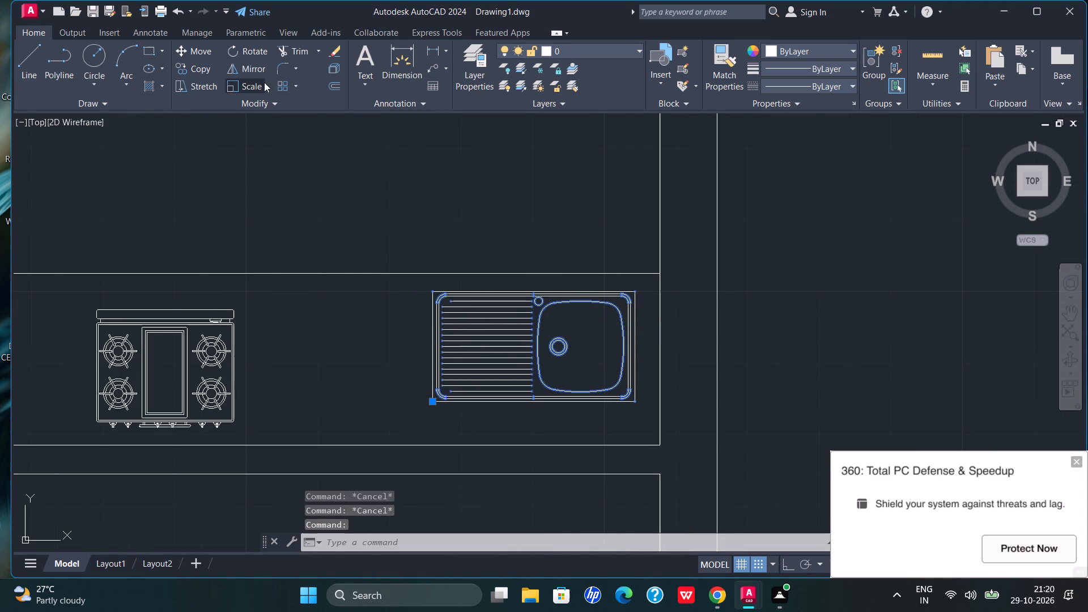
left_click(428, 393)
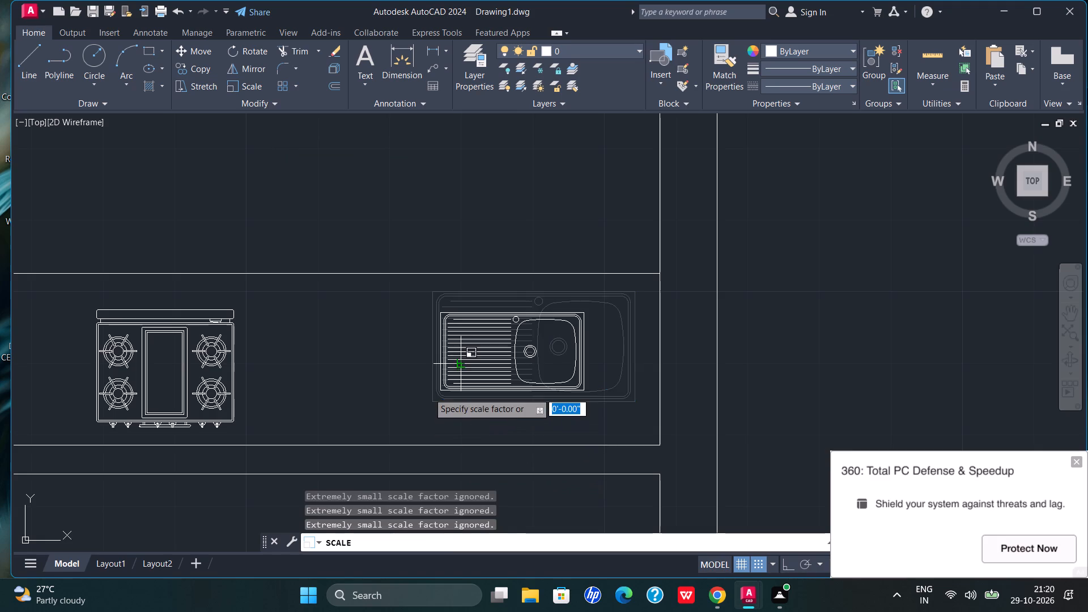
scroll(439, 349, "down", 2)
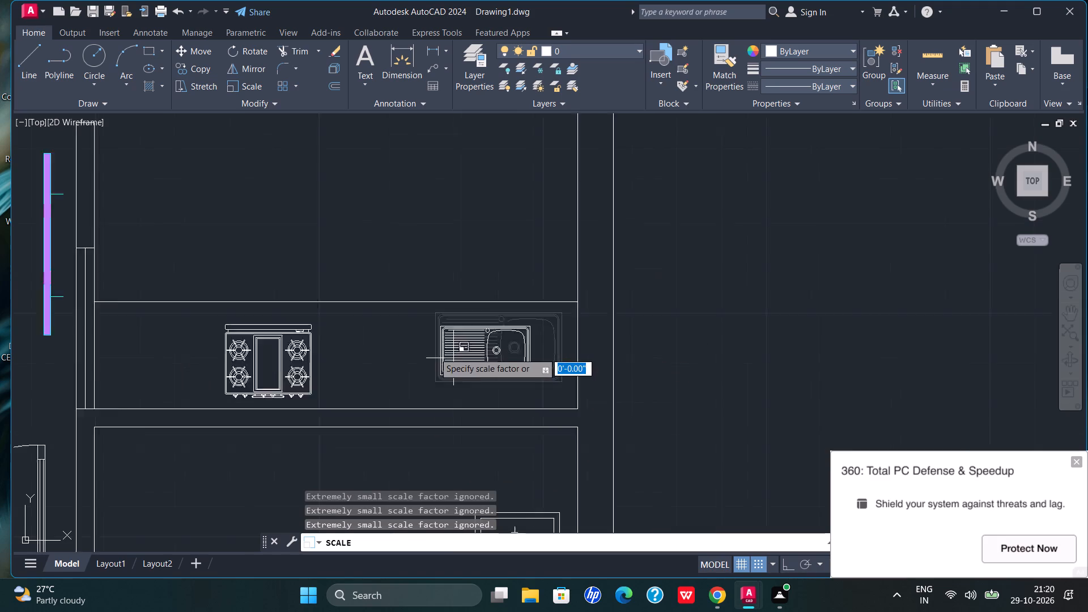
scroll(434, 352, "down", 1)
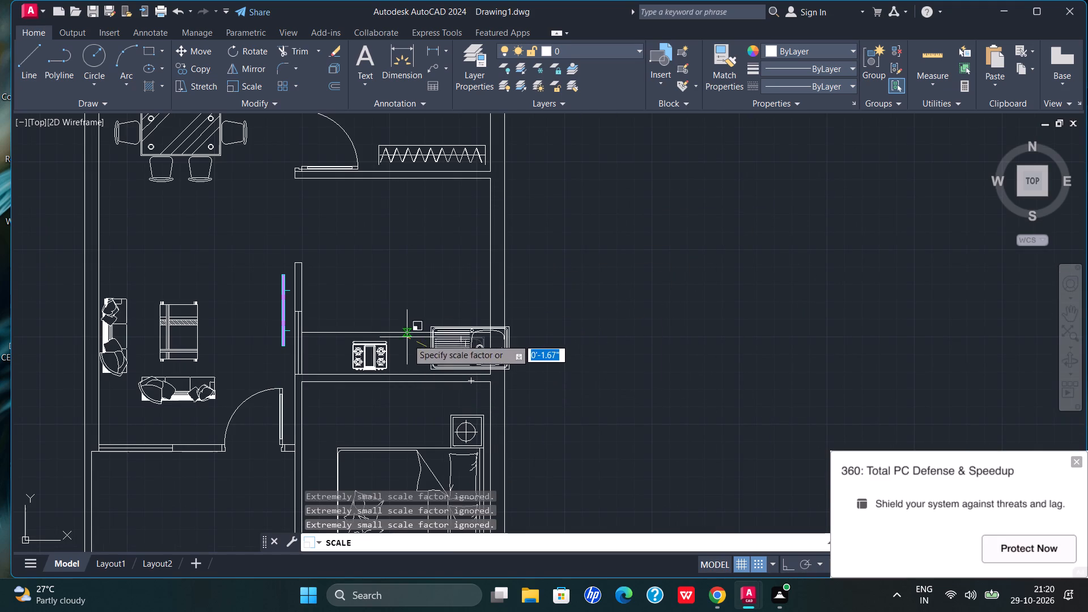
scroll(425, 331, "down", 3)
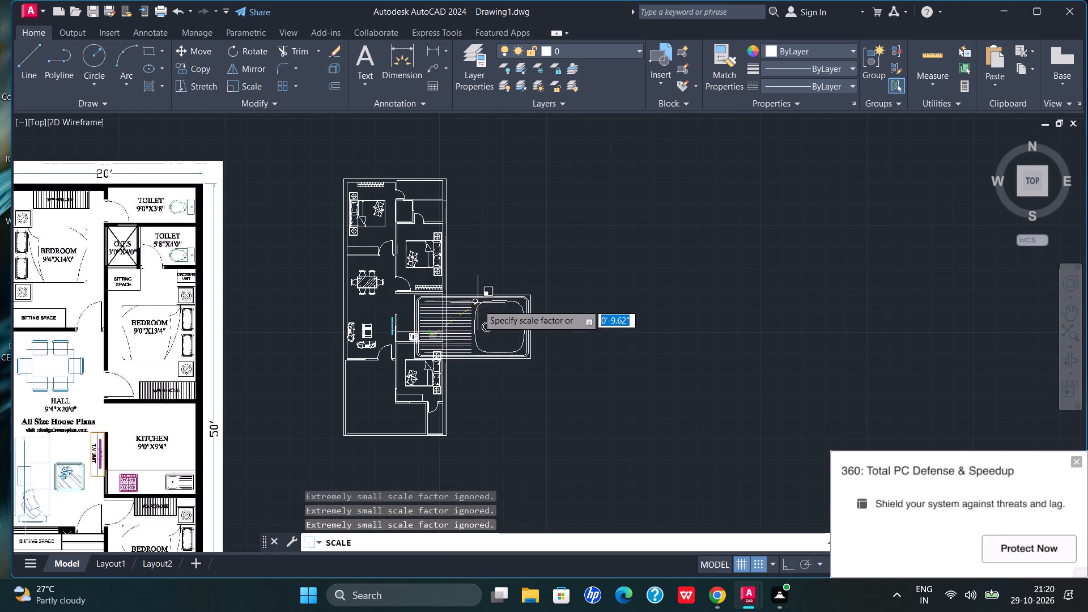
scroll(456, 314, "down", 3)
scroll(456, 314, "up", 7)
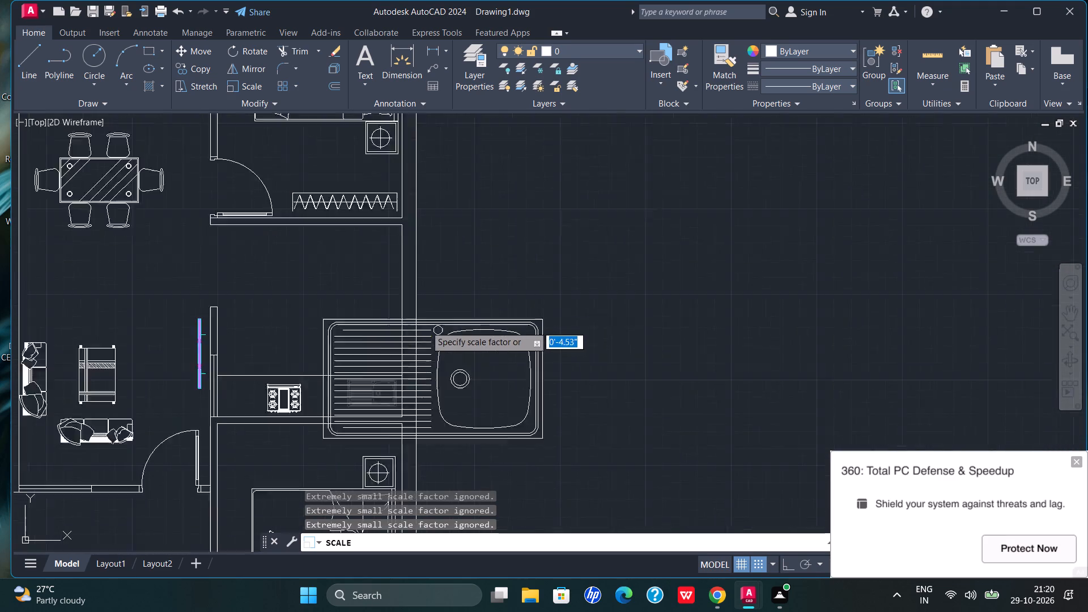
scroll(425, 327, "up", 2)
scroll(352, 330, "down", 3)
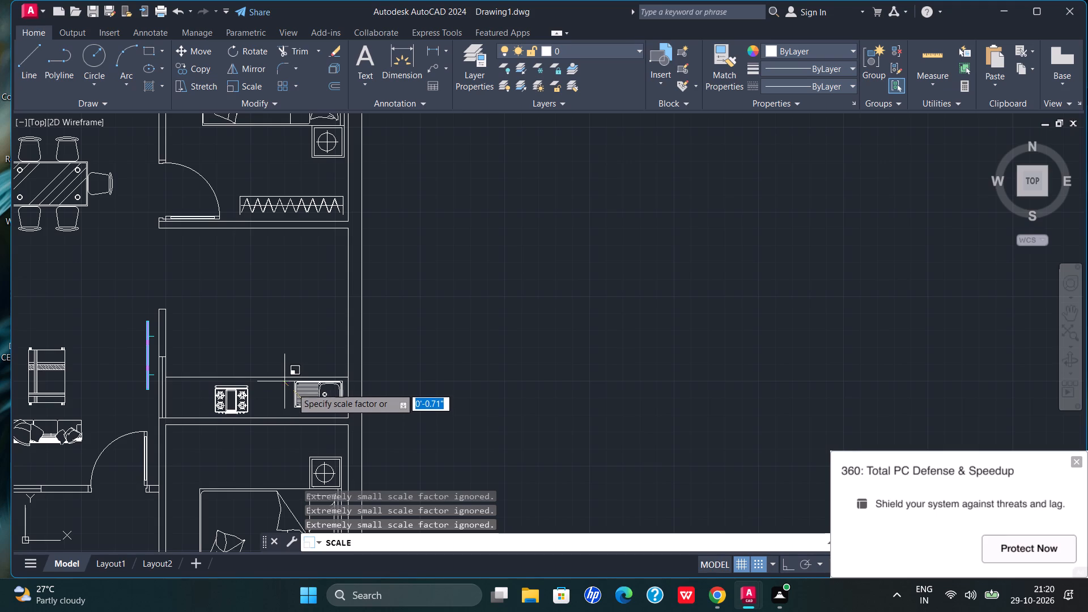
left_click(292, 390)
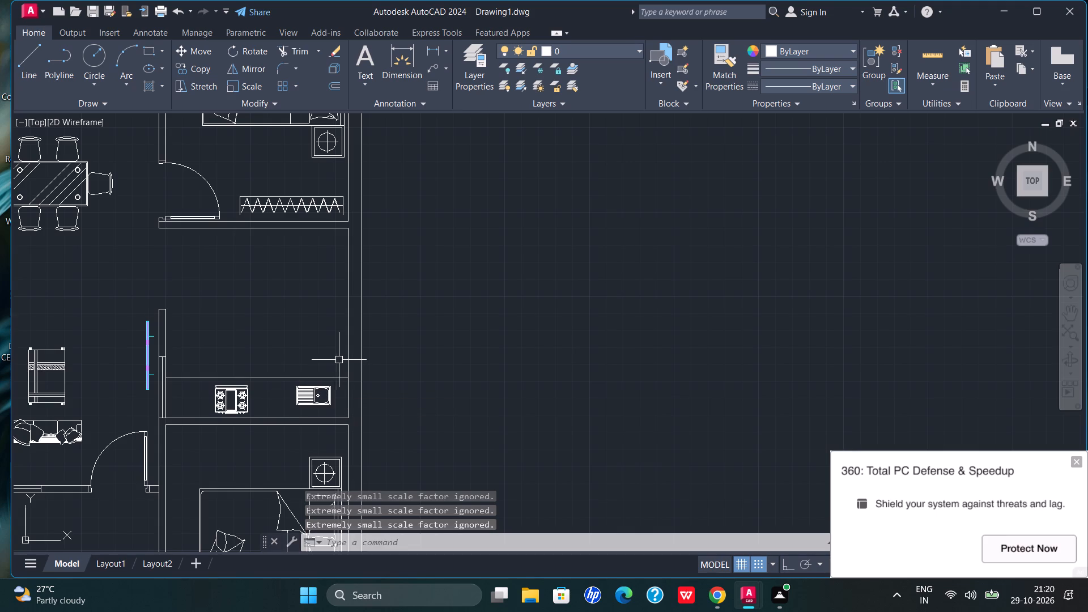
Move the sink block slightly toward the bedroom wall so it sits between the counter's two edges.
scroll(308, 363, "up", 2)
left_click_drag(376, 419, 299, 437)
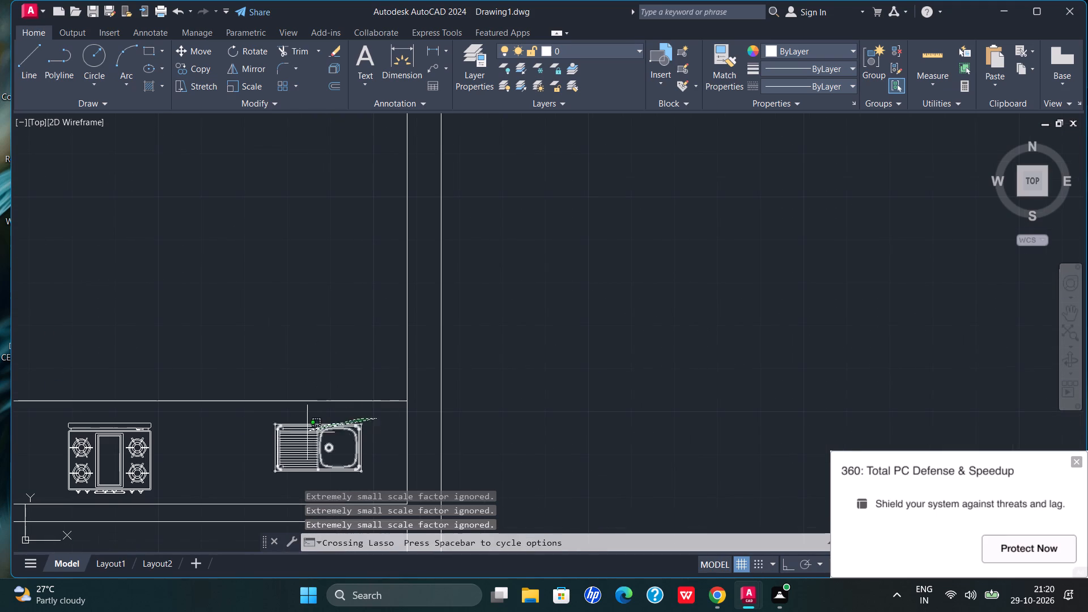
left_click_drag(299, 437, 303, 482)
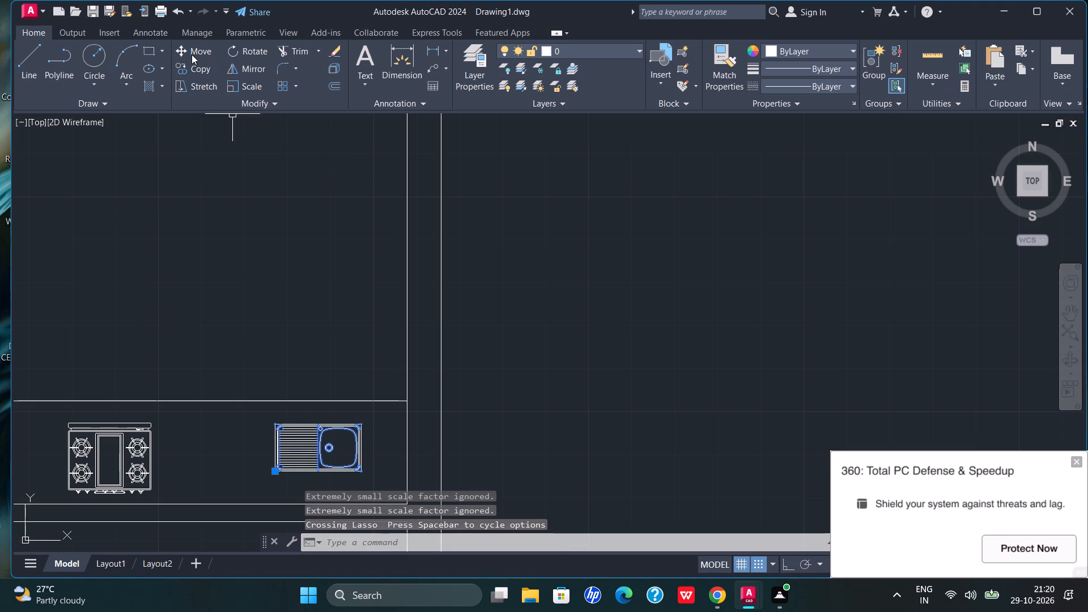
left_click(190, 53)
scroll(244, 136, "down", 1)
left_click(286, 329)
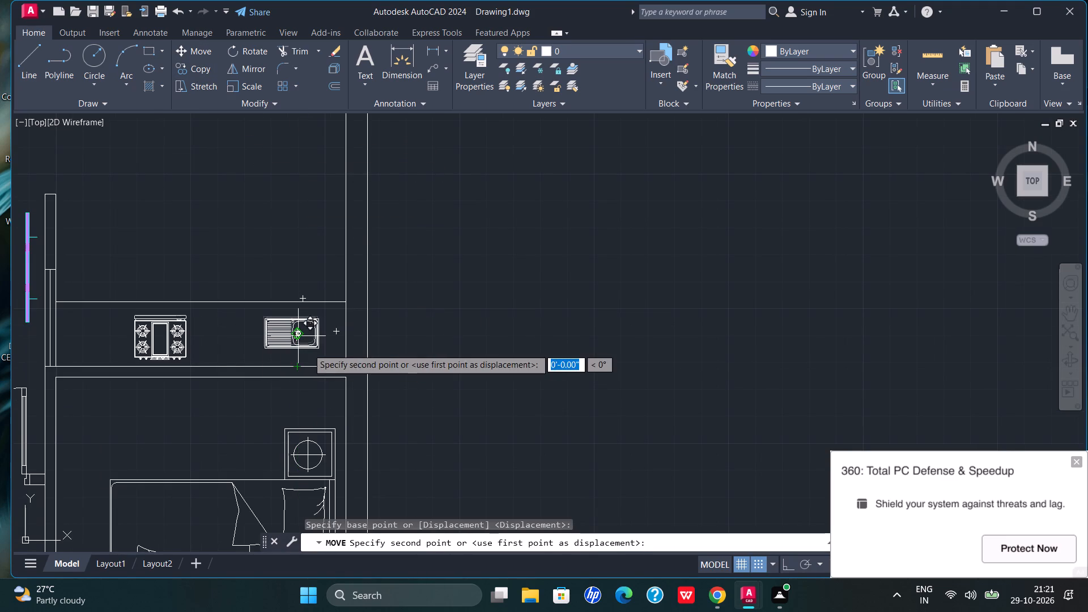
scroll(314, 351, "down", 2)
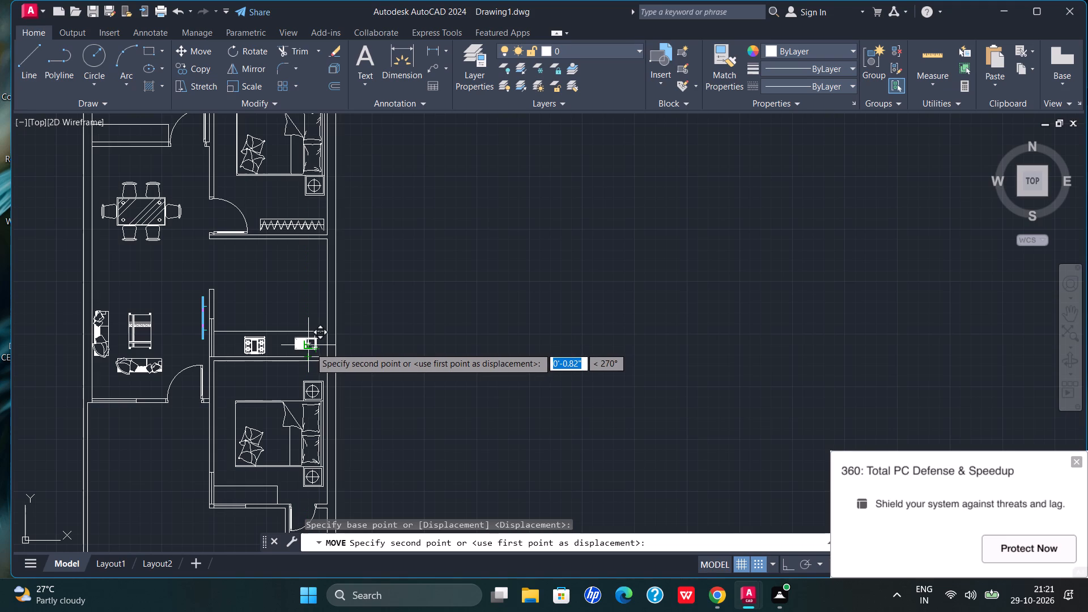
scroll(310, 347, "down", 1)
left_click(310, 349)
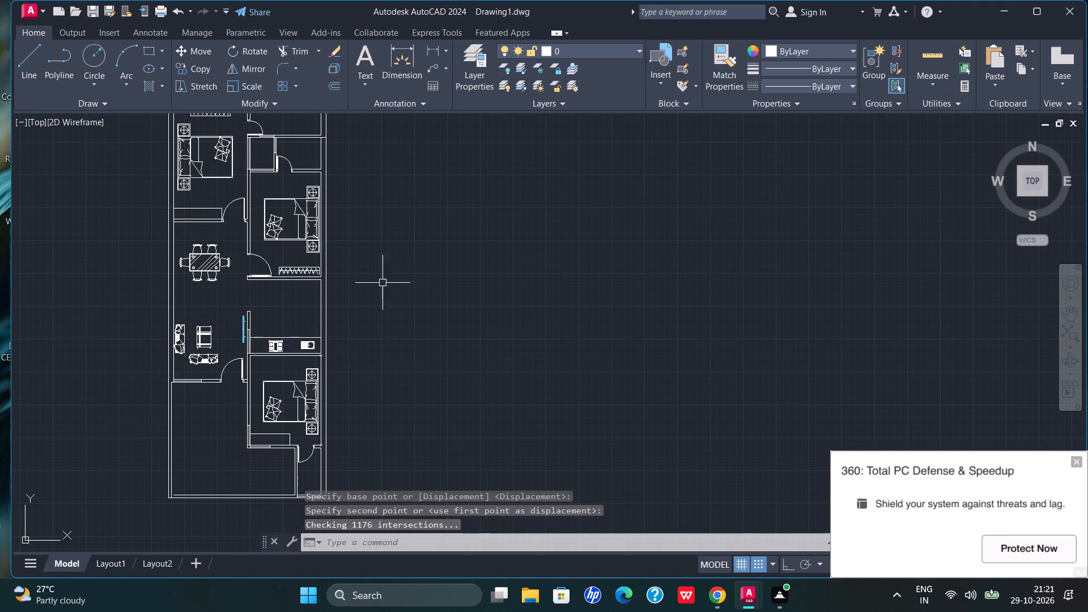
Compare the plan with the reference image and look through the kitchen-sink drawing's blocks in DesignCenter.
scroll(237, 321, "up", 1)
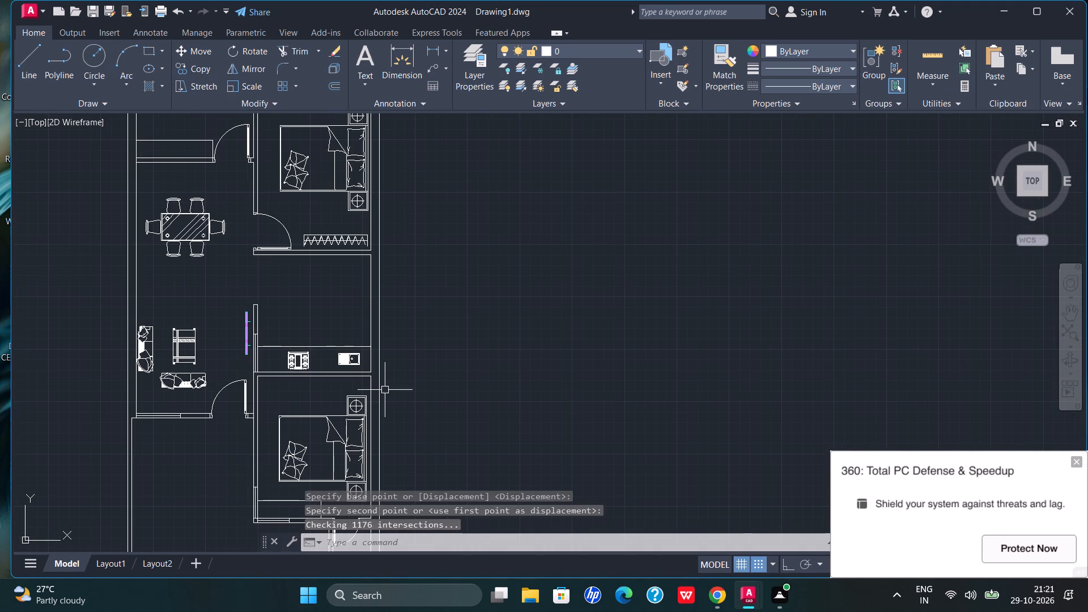
scroll(425, 328, "down", 2)
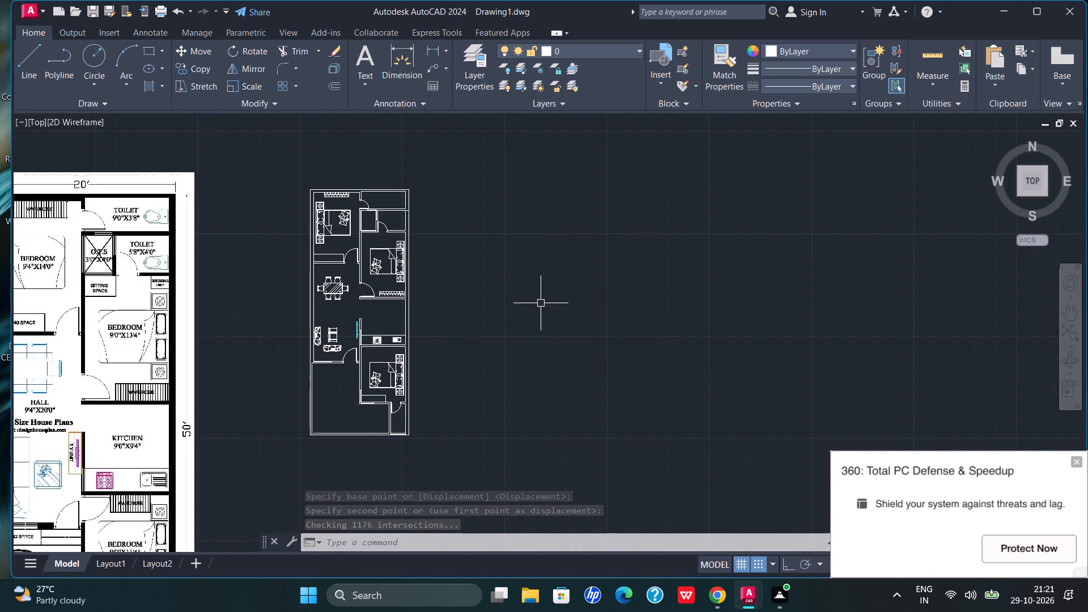
scroll(611, 265, "down", 1)
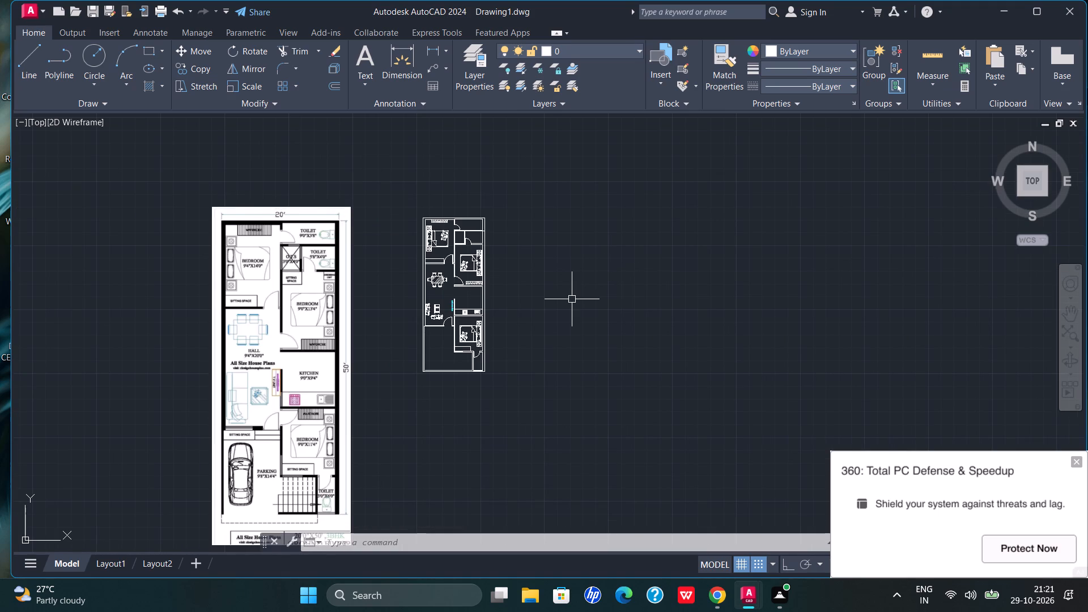
scroll(458, 220, "up", 3)
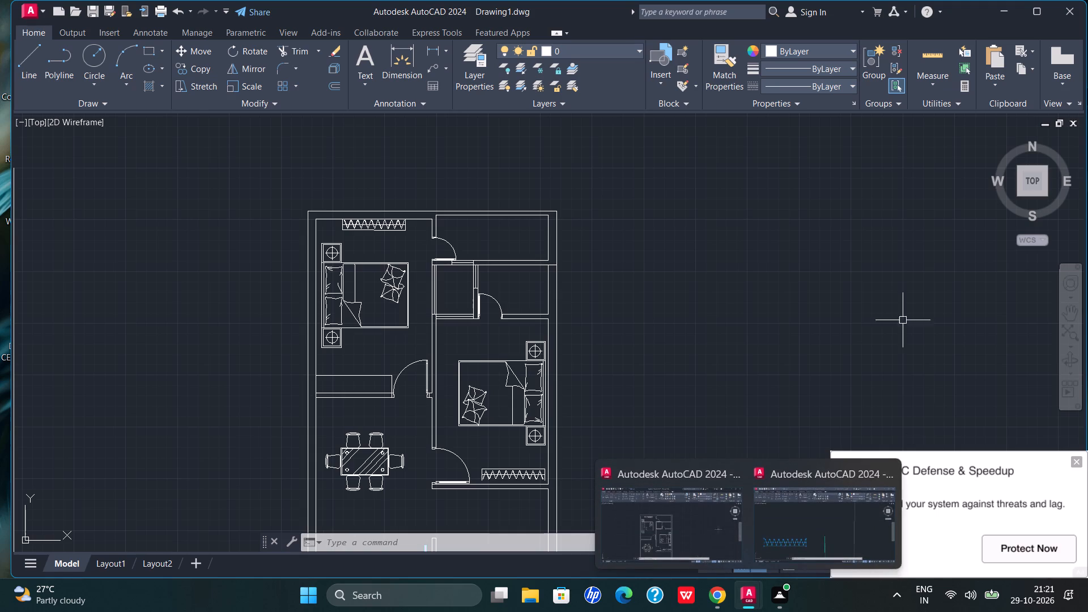
key("ctrl+1")
key("ctrl+2")
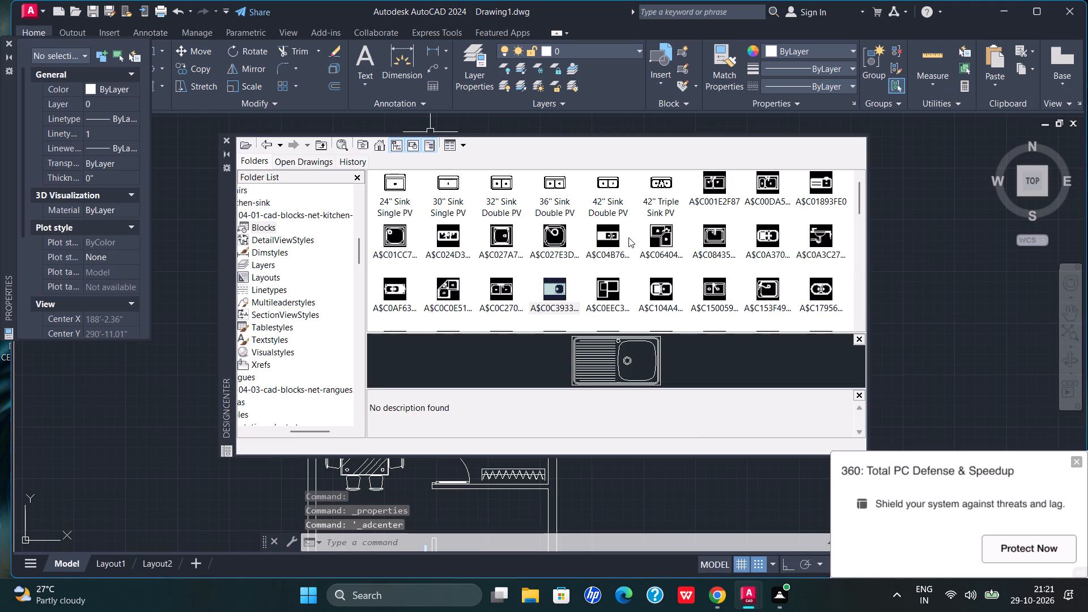
scroll(628, 237, "down", 5)
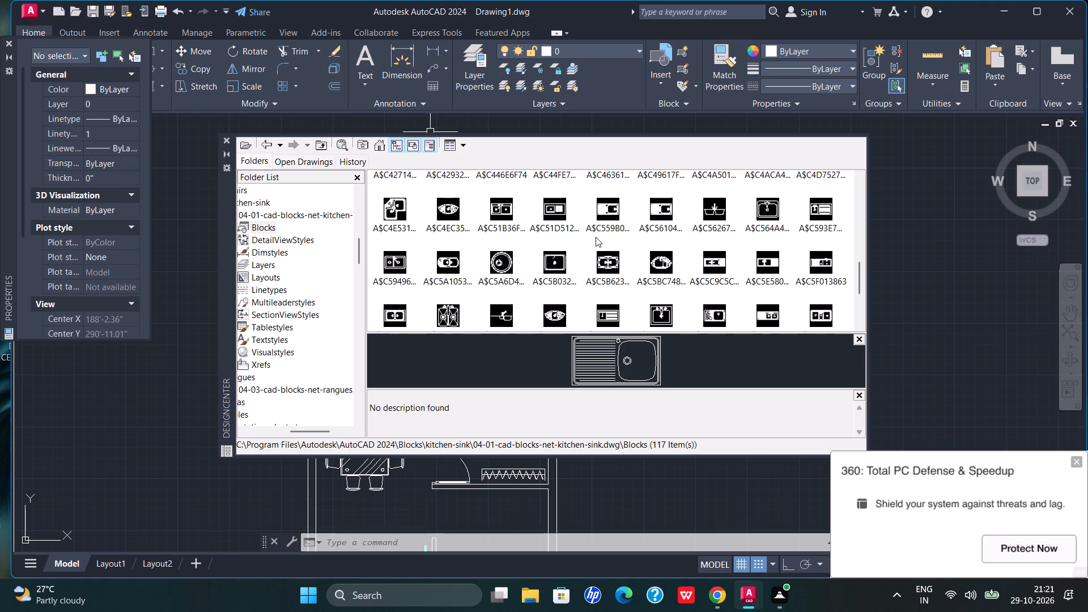
scroll(660, 269, "down", 2)
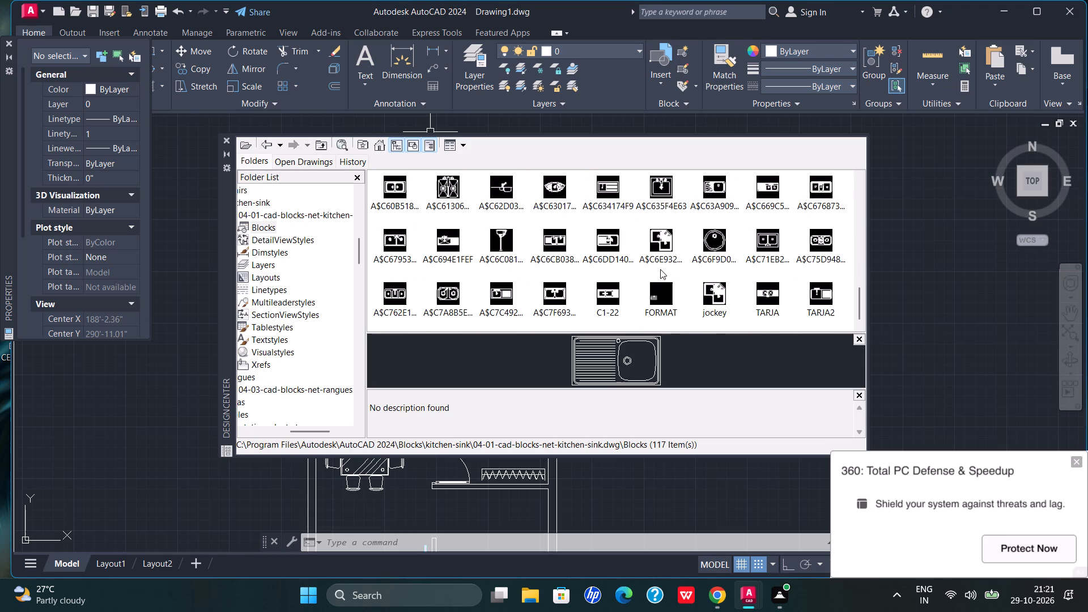
scroll(654, 268, "down", 2)
Return to the AutoCAD 2024 Blocks folder in DesignCenter and look over its furniture, door and vegetation subfolders.
left_click_drag(305, 428, 253, 446)
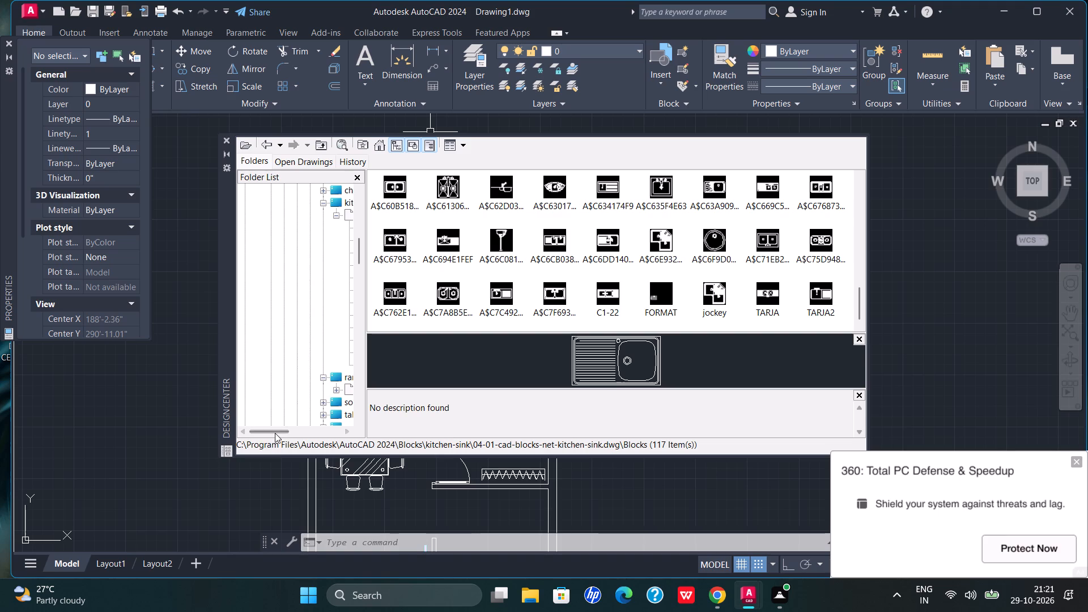
left_click_drag(275, 433, 283, 433)
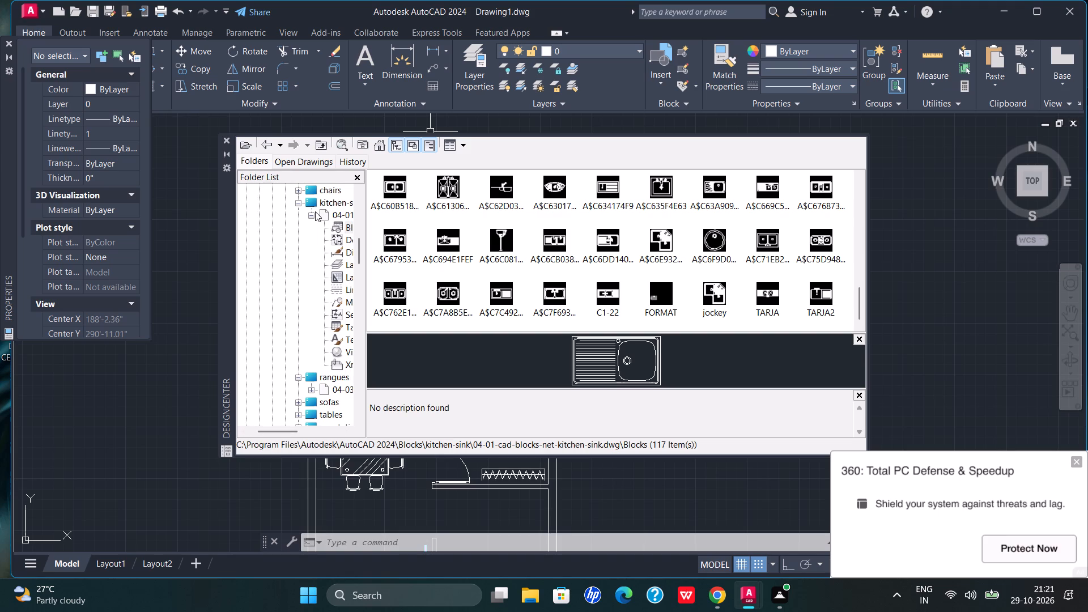
left_click(313, 216)
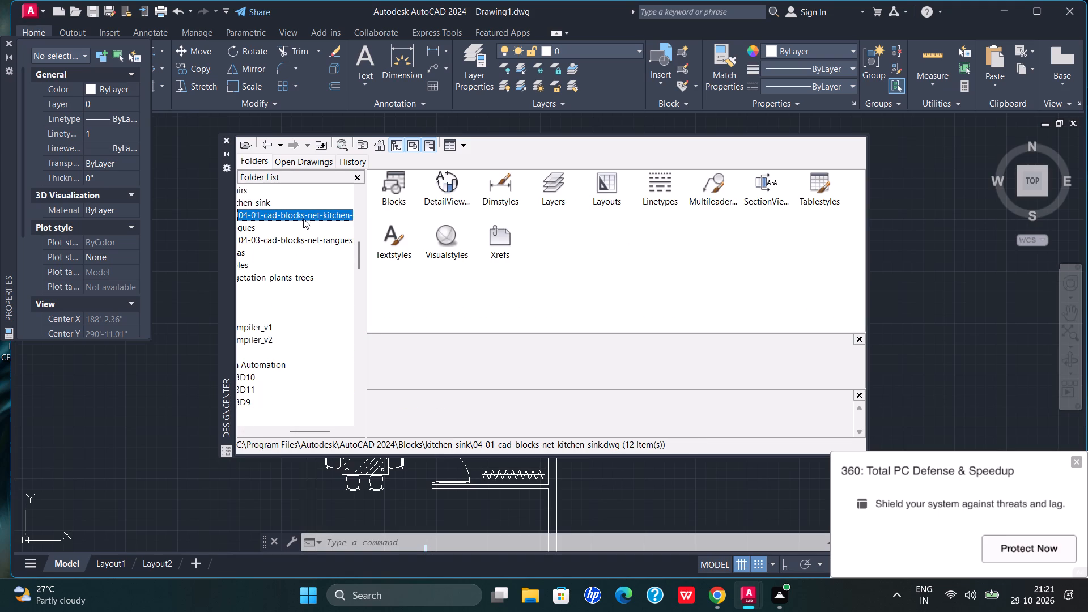
left_click_drag(294, 432, 256, 446)
left_click(257, 446)
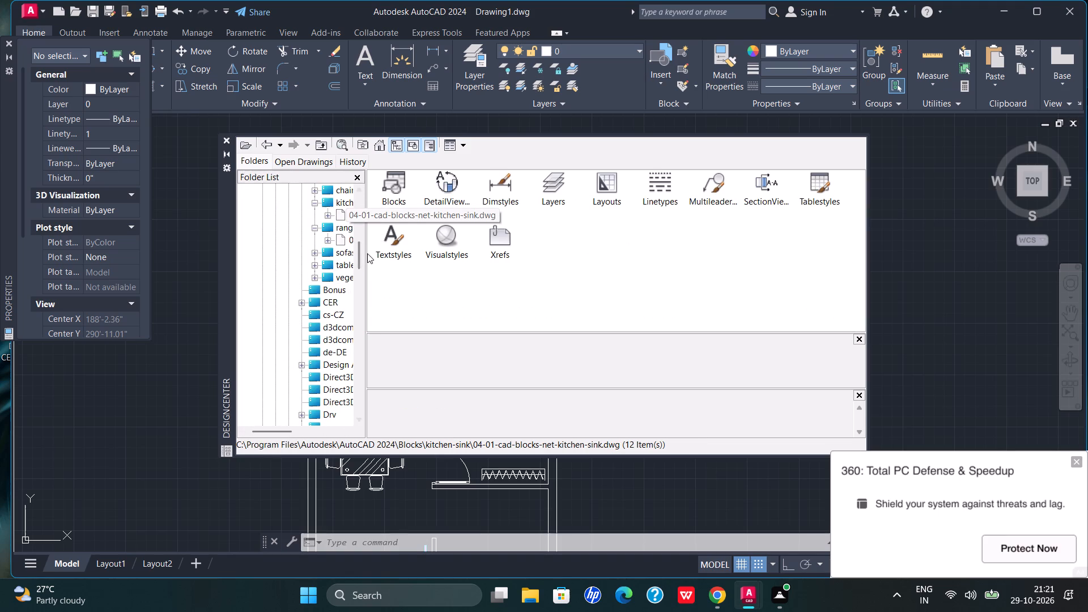
left_click_drag(363, 258, 367, 239)
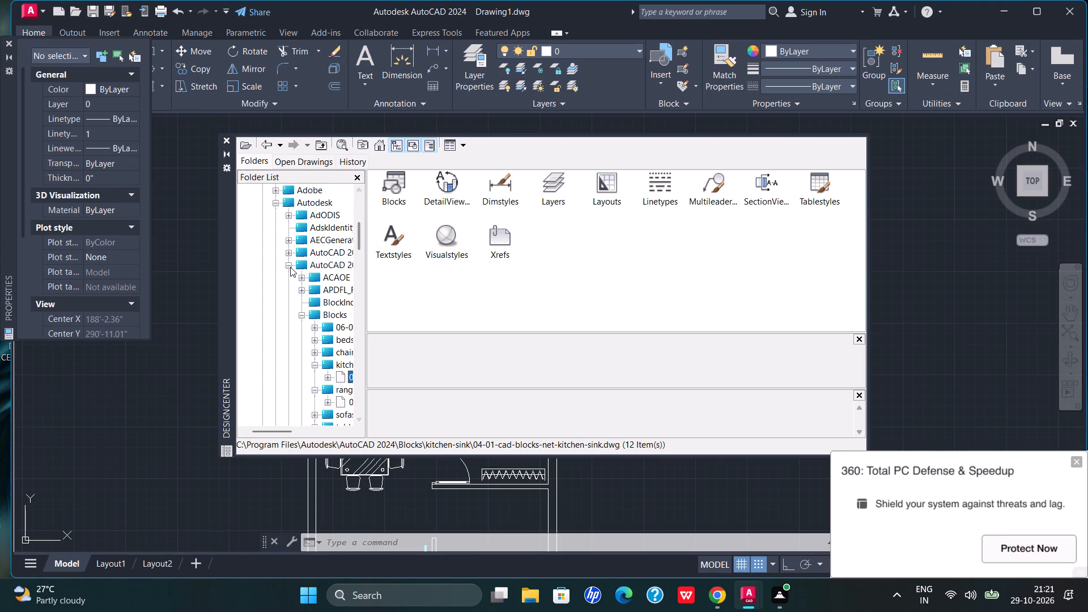
left_click(300, 318)
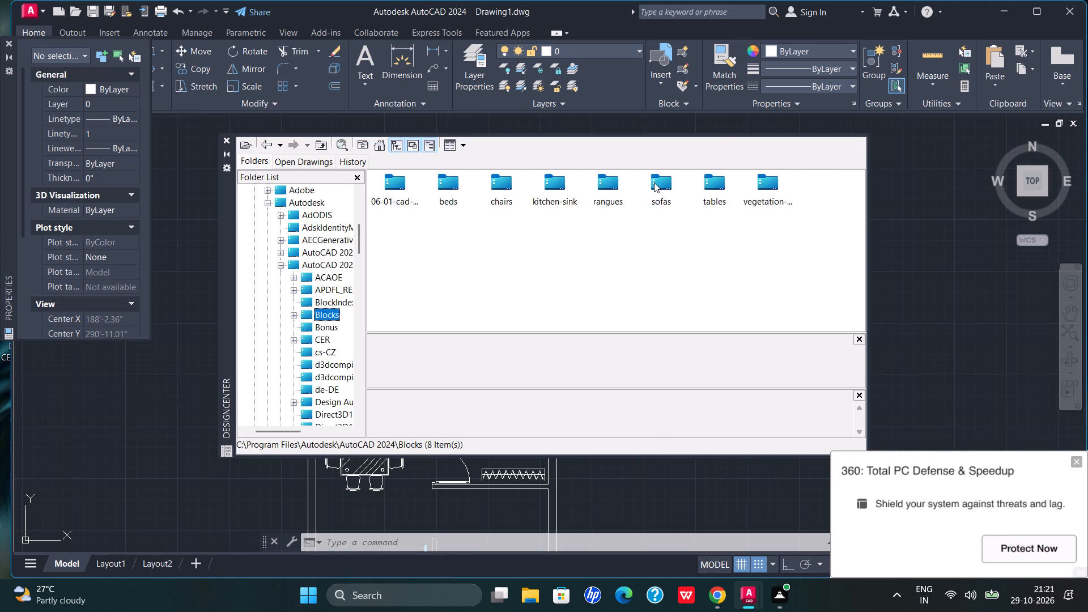
left_click(380, 189)
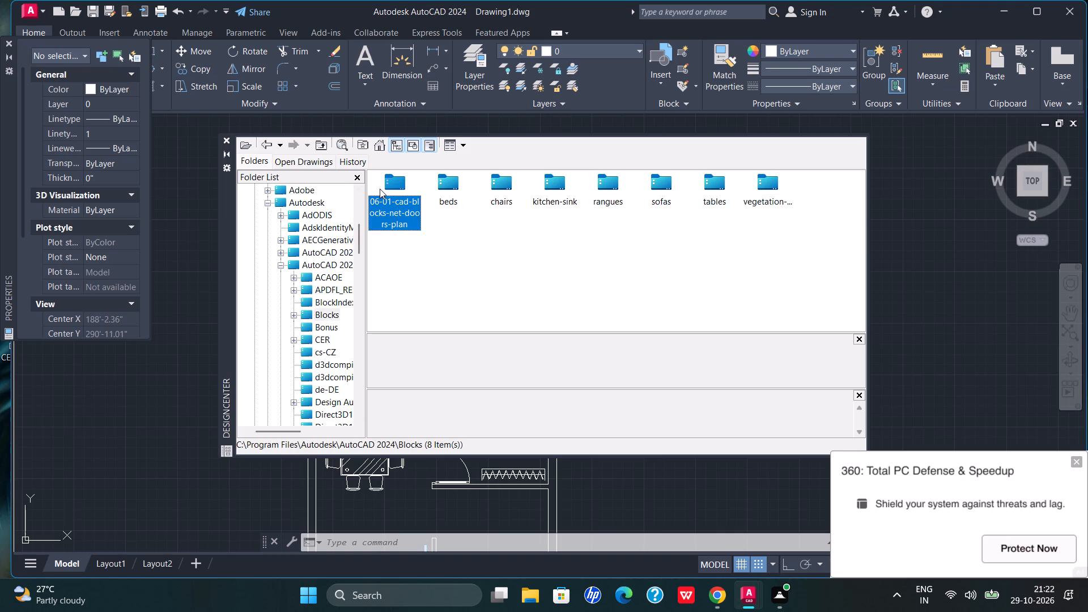
left_click(454, 192)
left_click(501, 194)
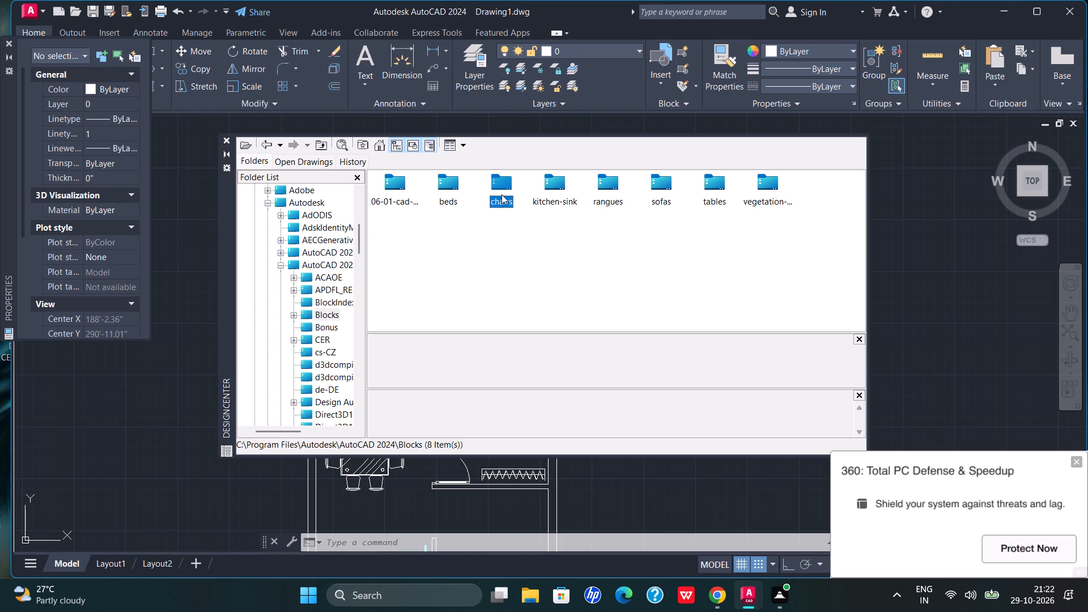
left_click(553, 197)
left_click(617, 184)
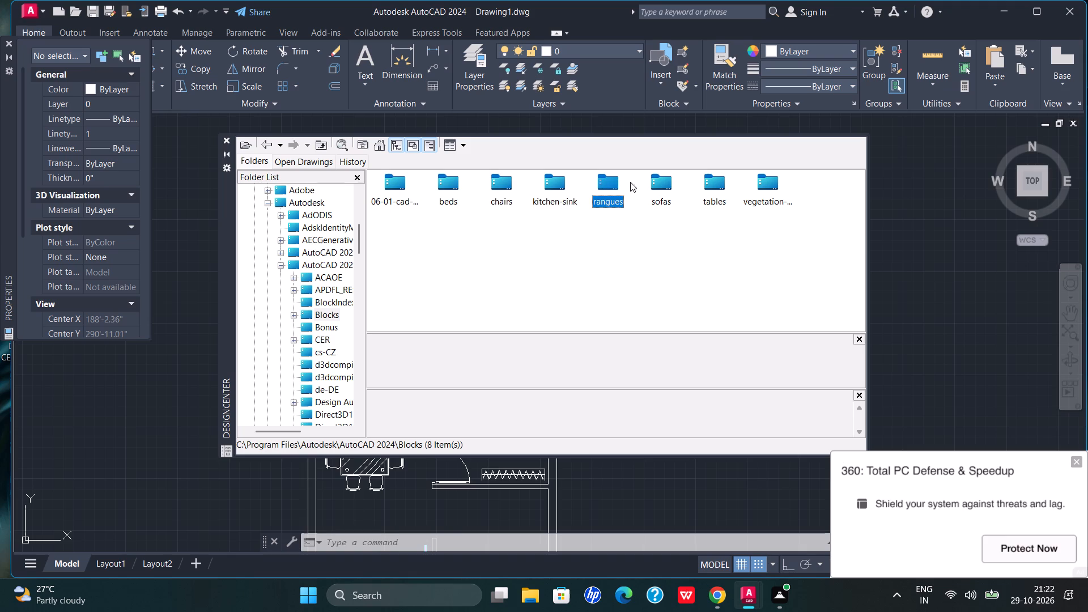
left_click(762, 192)
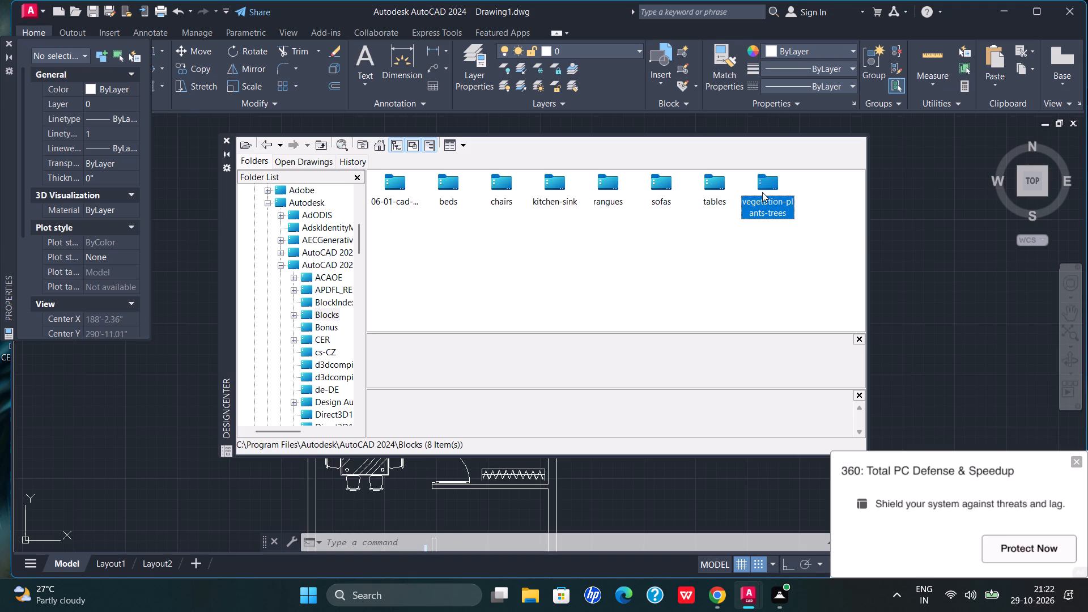
Look through the blocks of the 04-03-cad-blocks-net-rangues drawing in the rangues folder, then close DesignCenter and view the plan beside the reference.
double_click(602, 195)
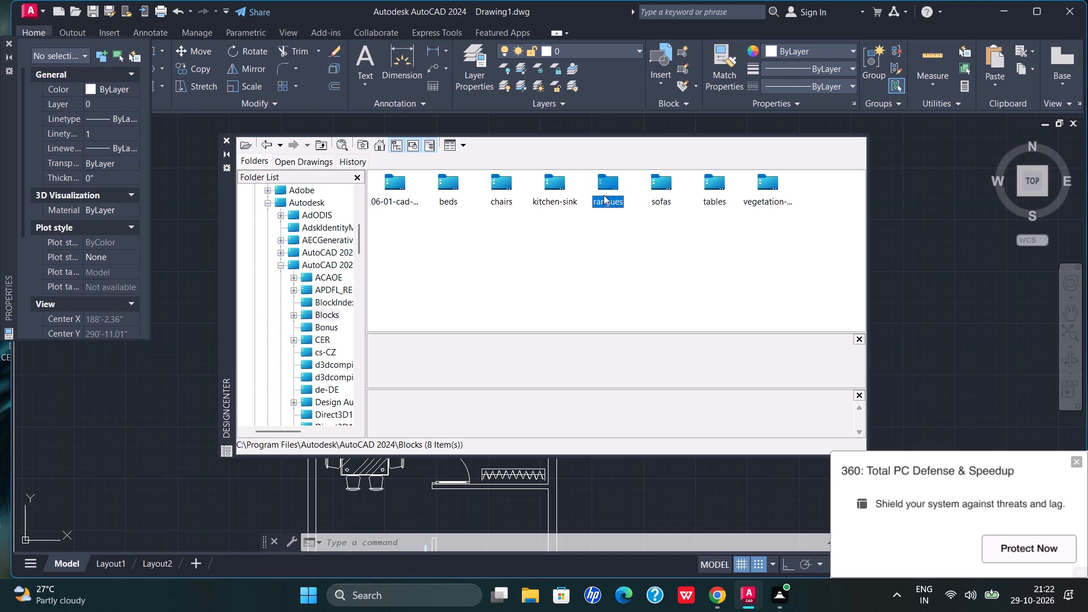
double_click(603, 203)
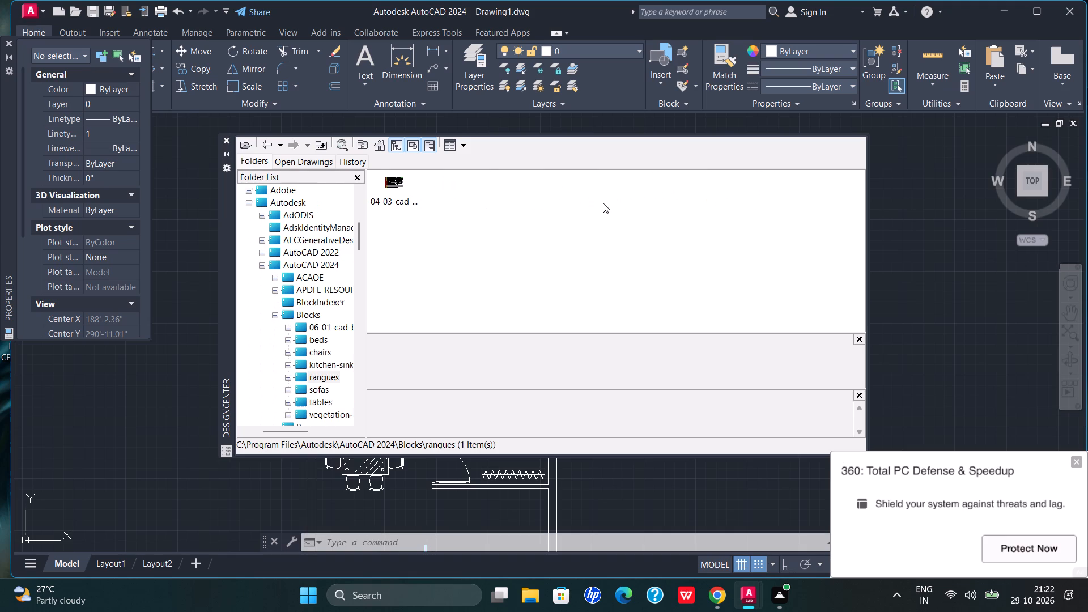
double_click(386, 180)
double_click(386, 180)
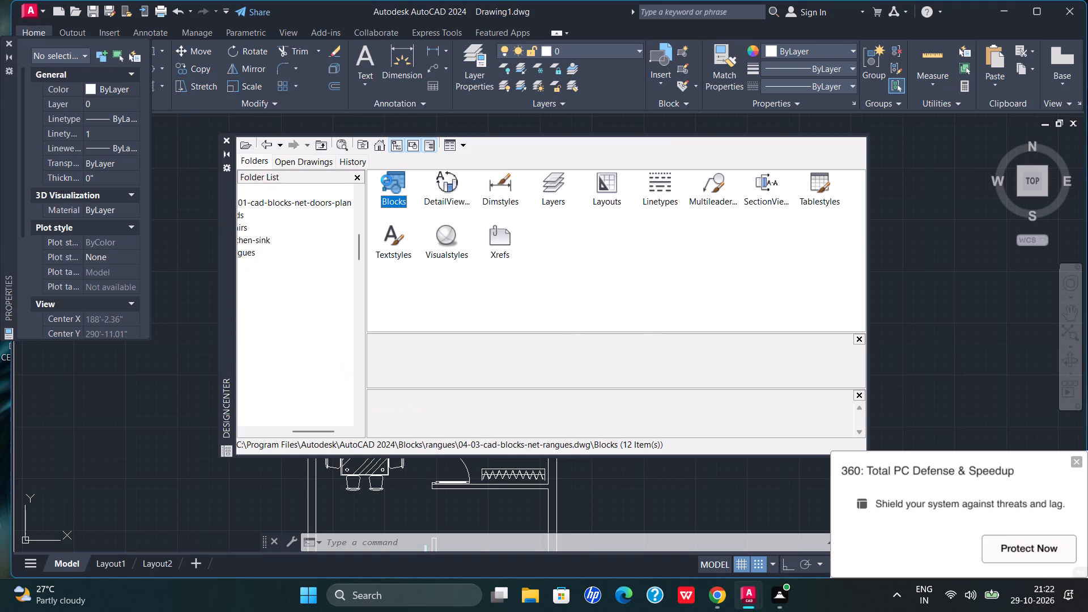
scroll(551, 224, "down", 7)
scroll(552, 235, "up", 12)
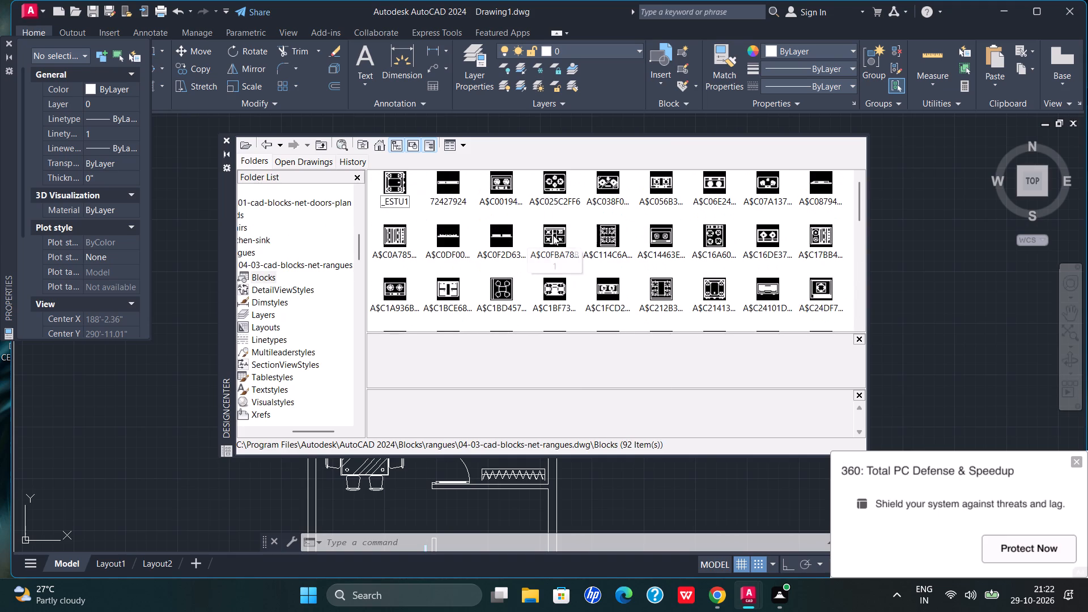
scroll(553, 235, "down", 2)
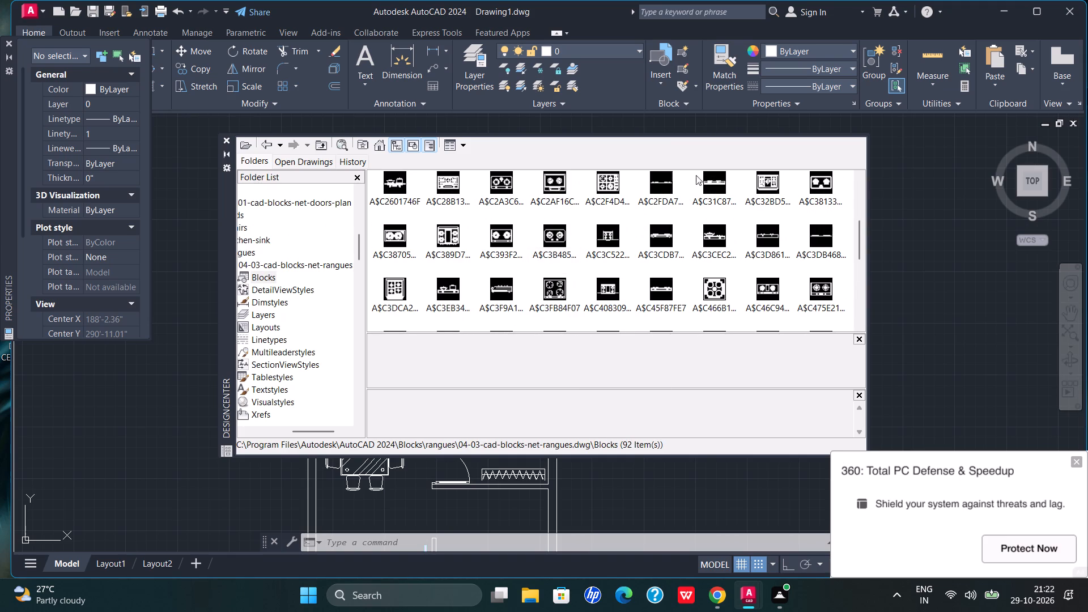
scroll(494, 210, "up", 5)
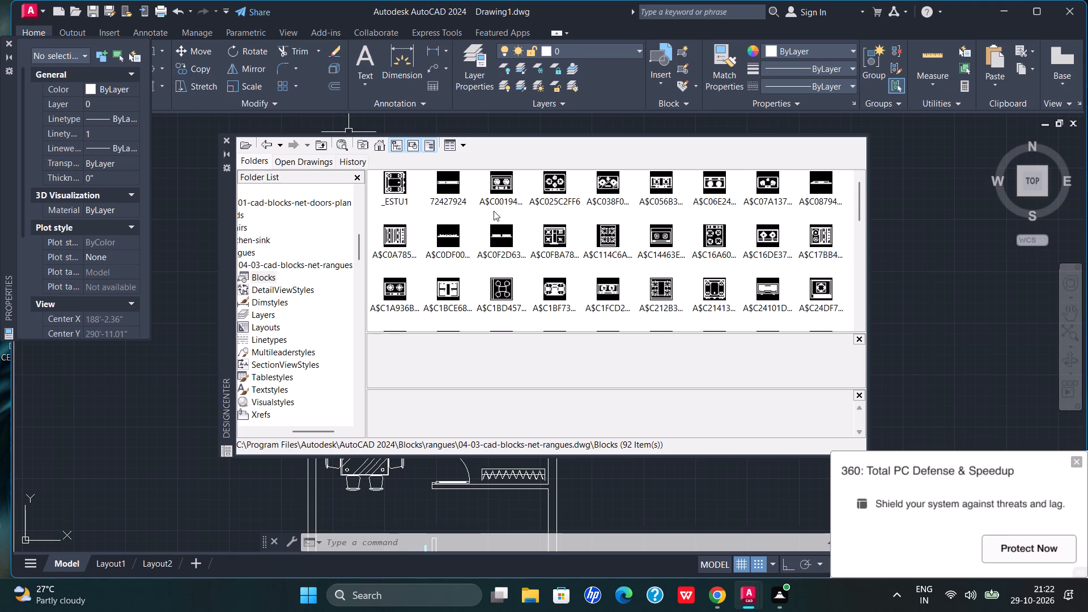
scroll(494, 211, "up", 2)
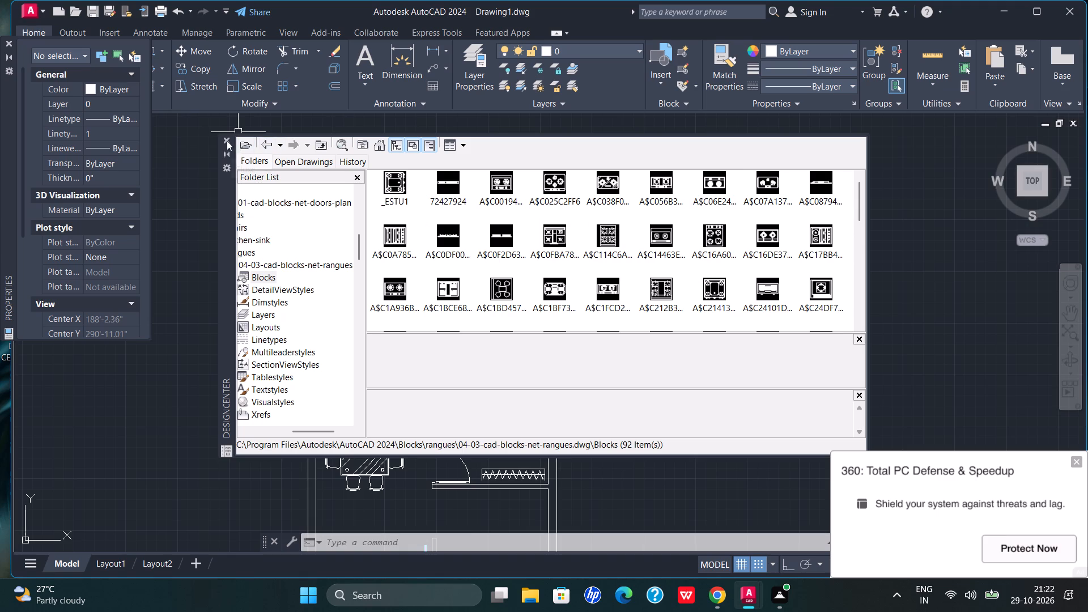
left_click(227, 141)
scroll(549, 218, "down", 1)
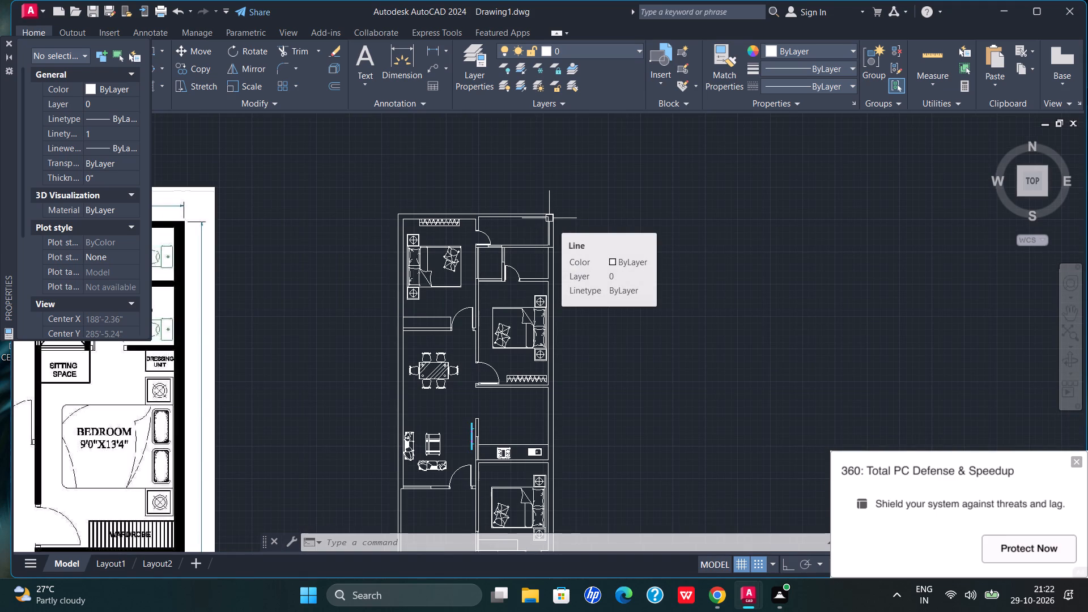
scroll(552, 214, "down", 1)
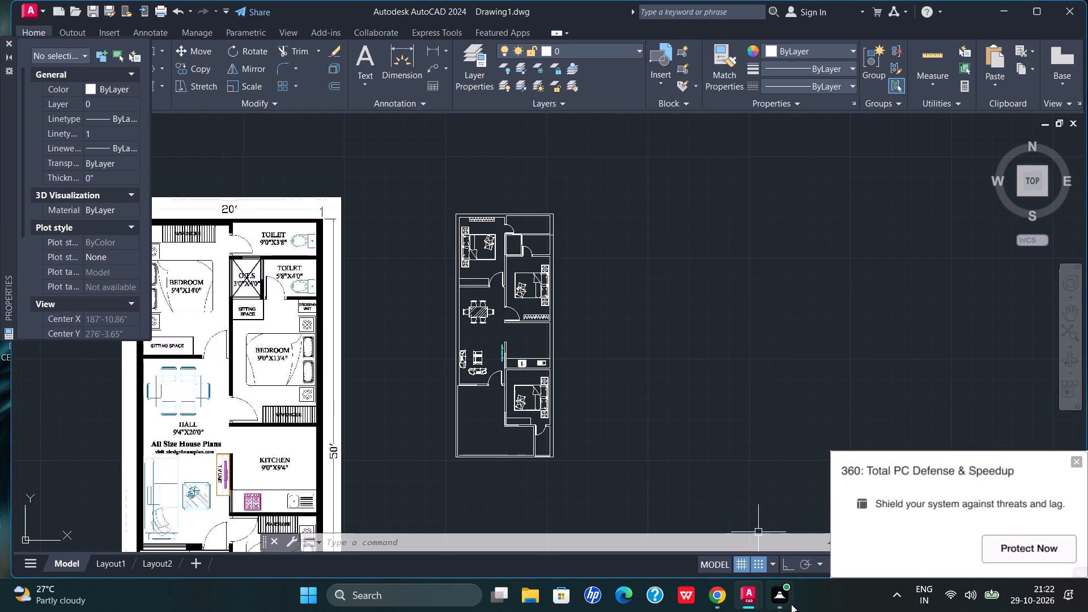
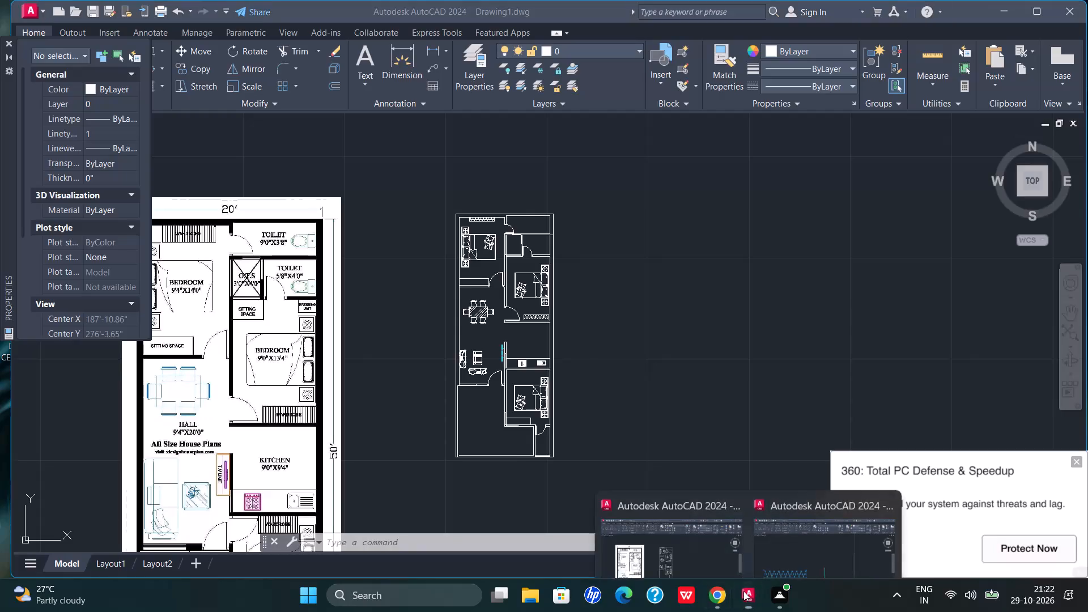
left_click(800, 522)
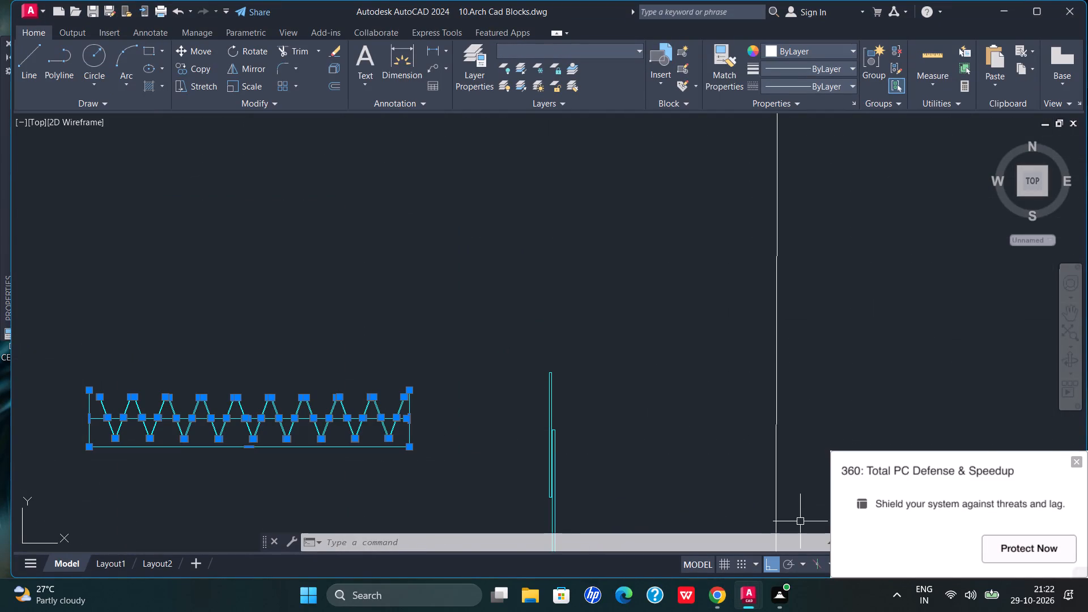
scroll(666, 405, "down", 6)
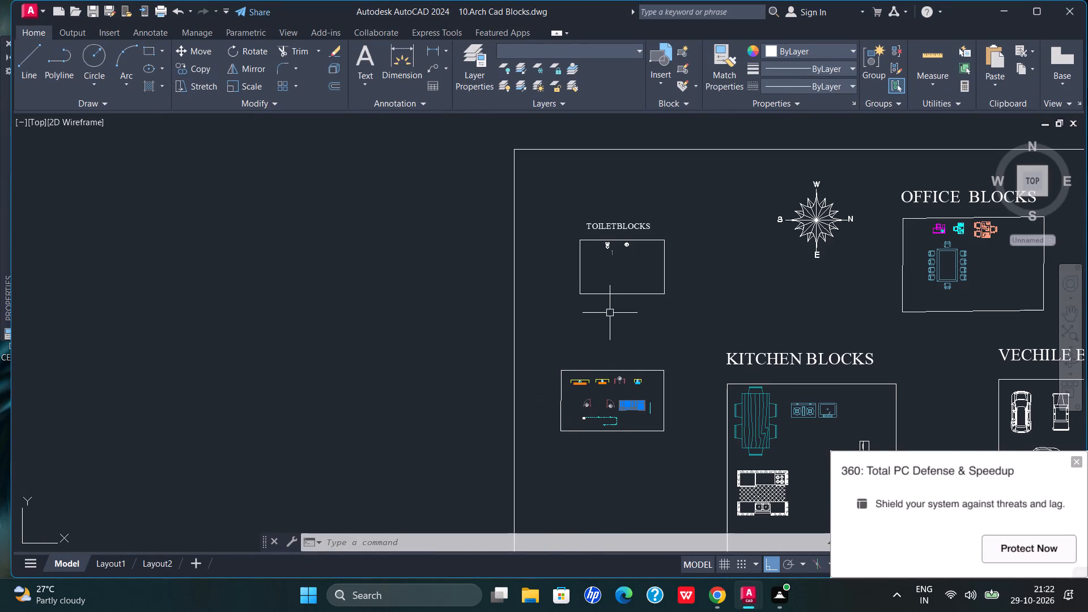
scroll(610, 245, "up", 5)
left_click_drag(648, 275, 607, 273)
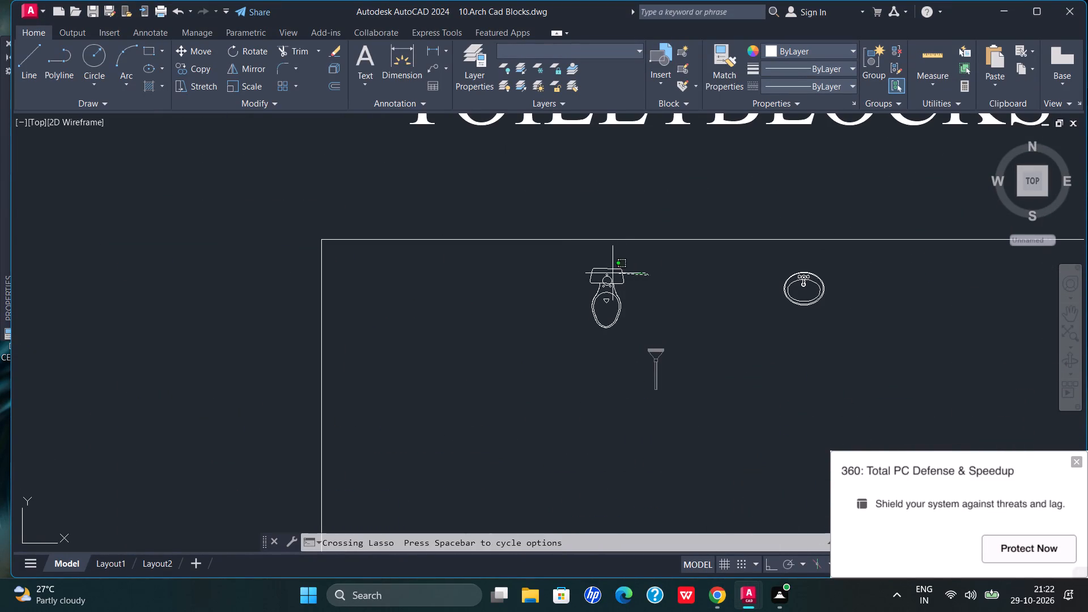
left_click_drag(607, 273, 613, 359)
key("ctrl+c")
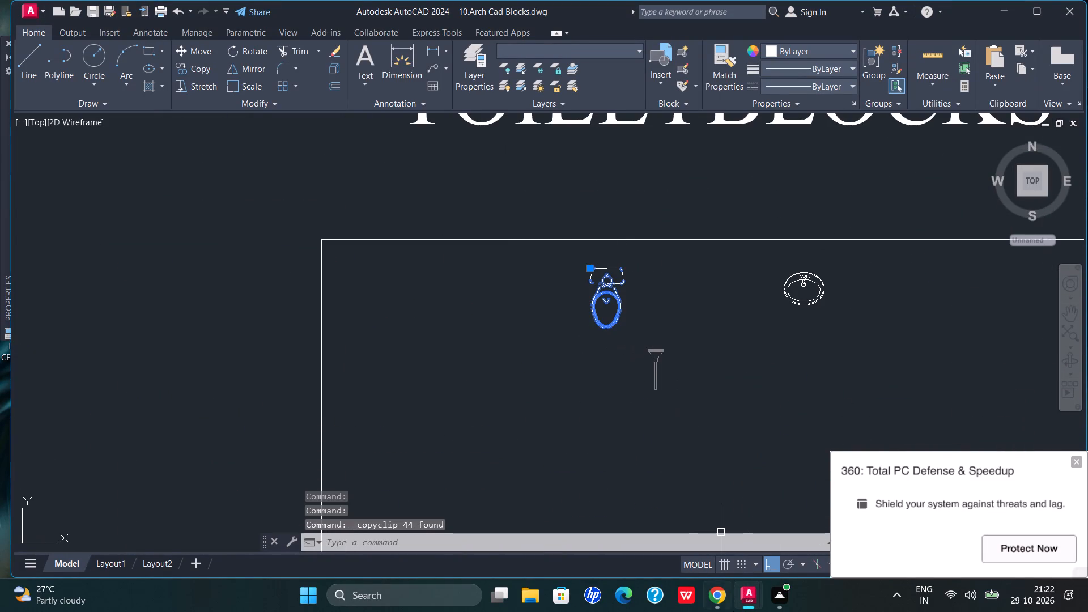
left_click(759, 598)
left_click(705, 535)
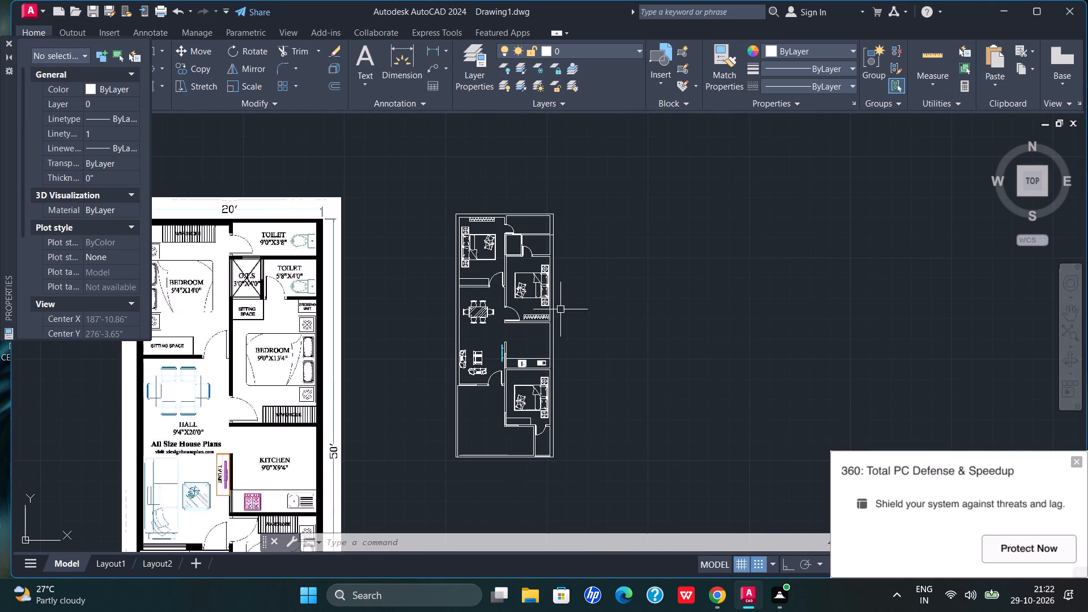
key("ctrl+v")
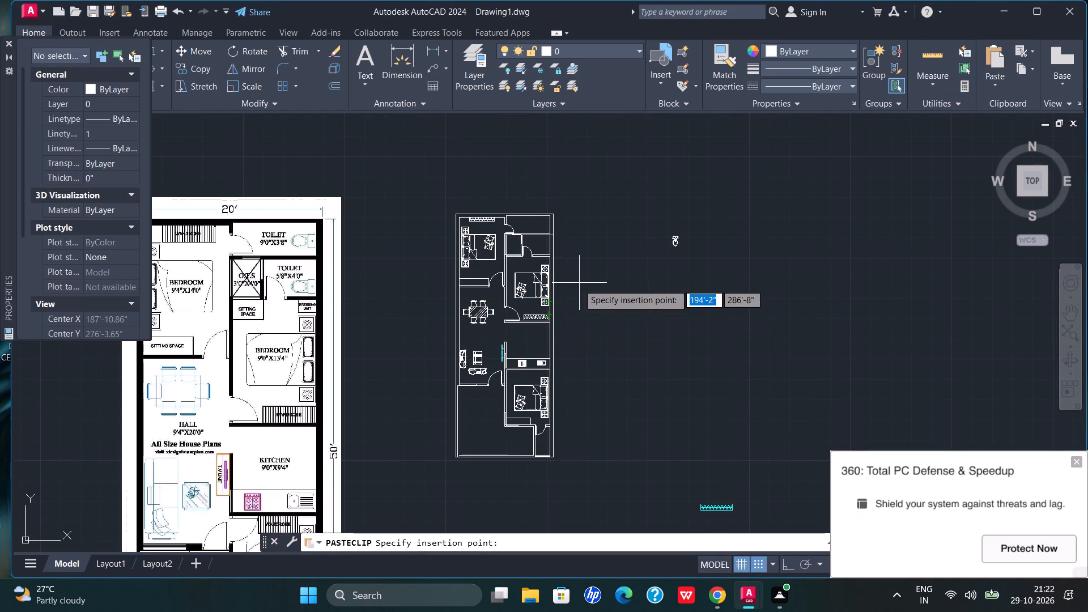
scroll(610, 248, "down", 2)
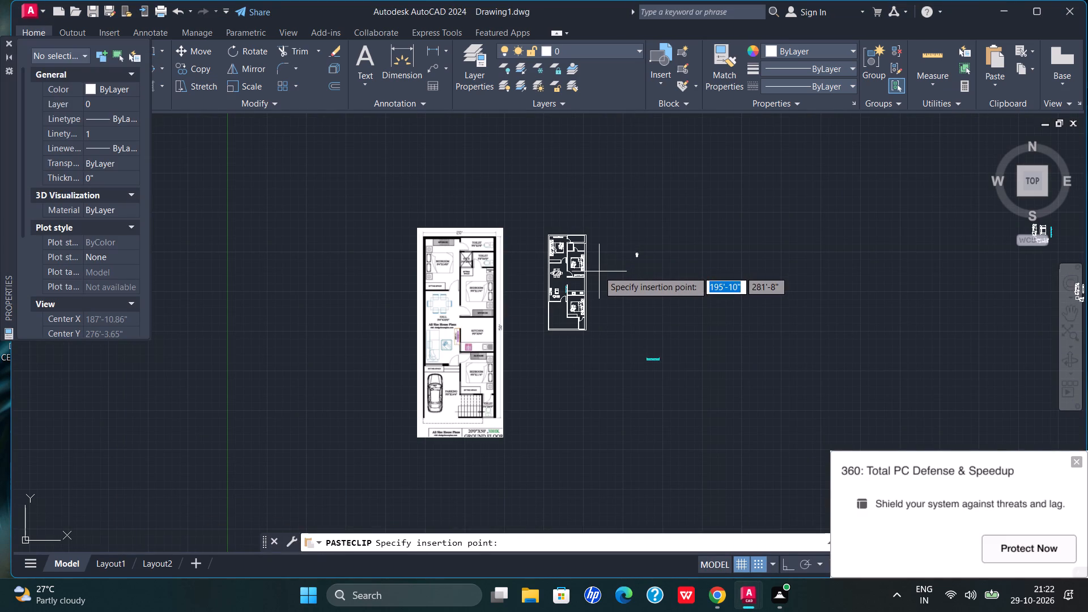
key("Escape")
Copy the toilet block from the TOILETBLOCKS area of 10.Arch Cad Blocks and paste it beside the house plan in Drawing1.
left_click(749, 601)
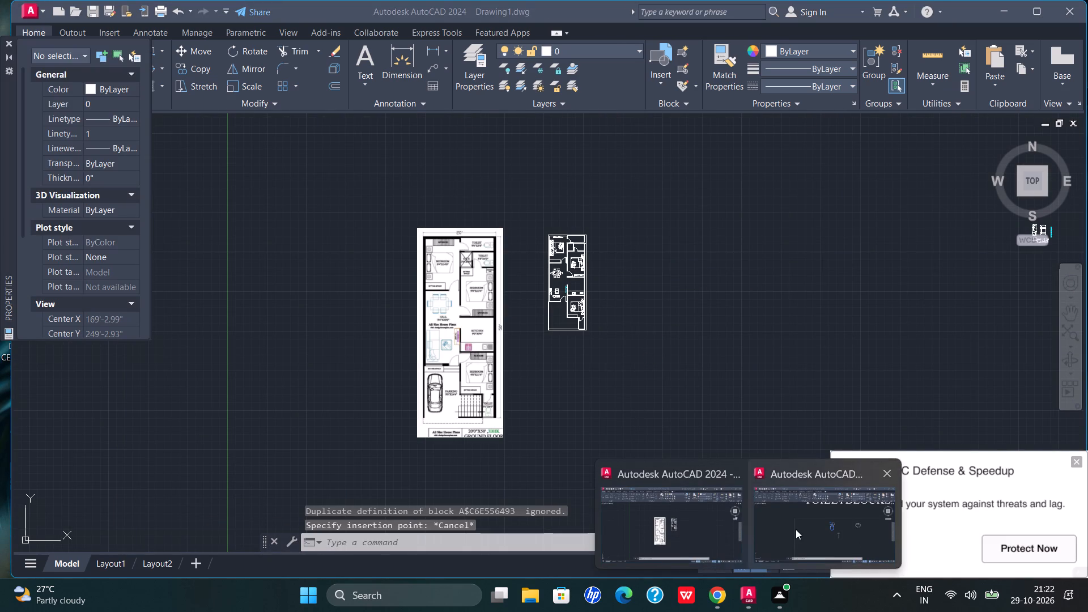
left_click(796, 529)
key("Escape")
key("Escape")
scroll(692, 371, "down", 4)
scroll(683, 363, "up", 2)
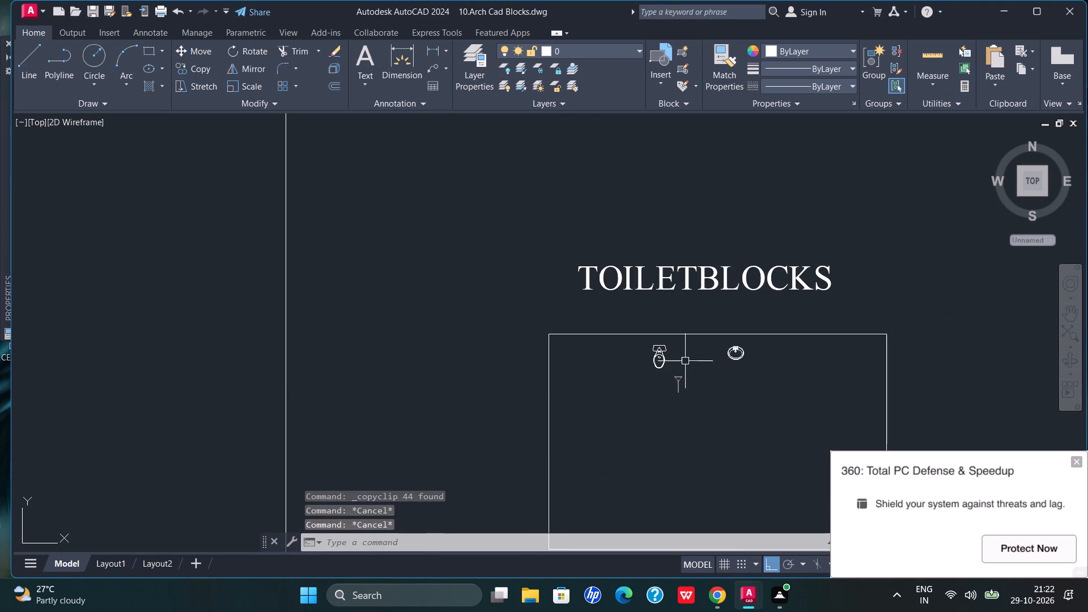
left_click_drag(688, 355, 641, 360)
key("ctrl+c")
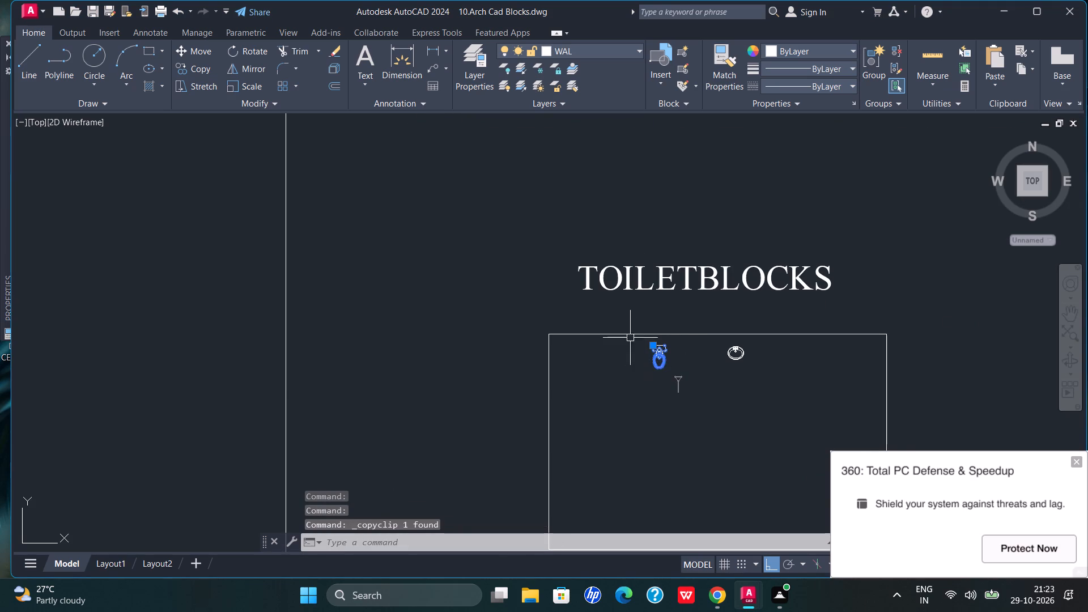
scroll(627, 336, "down", 4)
left_click(752, 587)
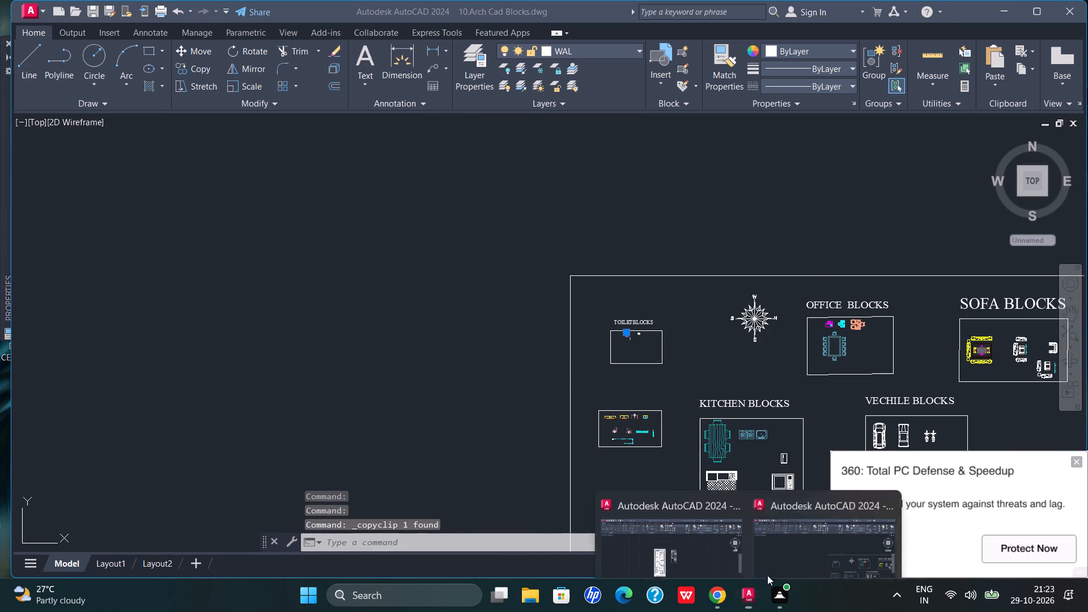
left_click(715, 543)
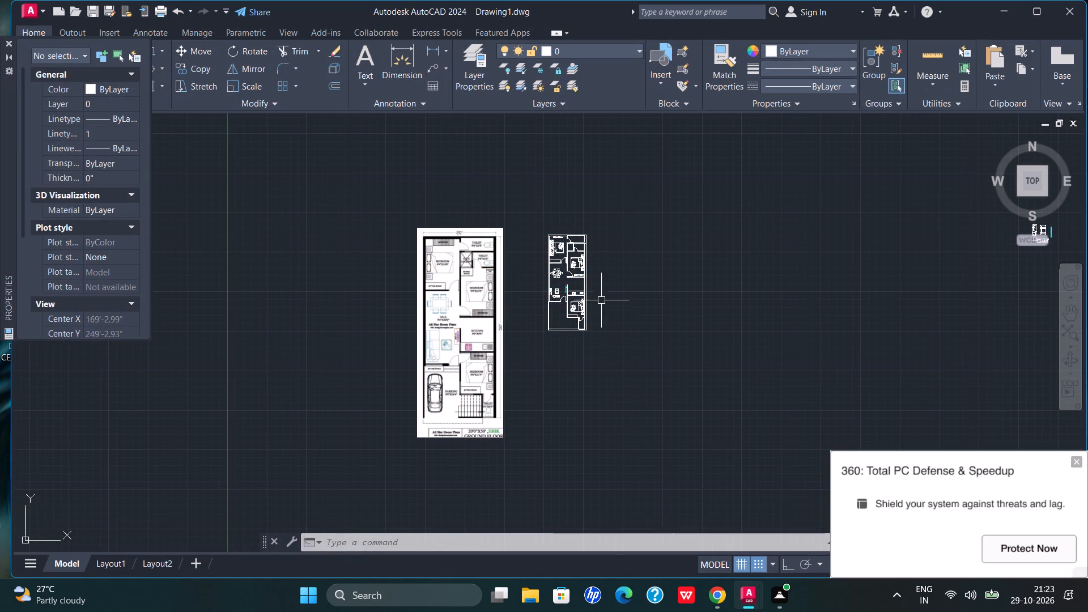
scroll(616, 241, "up", 1)
key("ctrl+v")
left_click(614, 275)
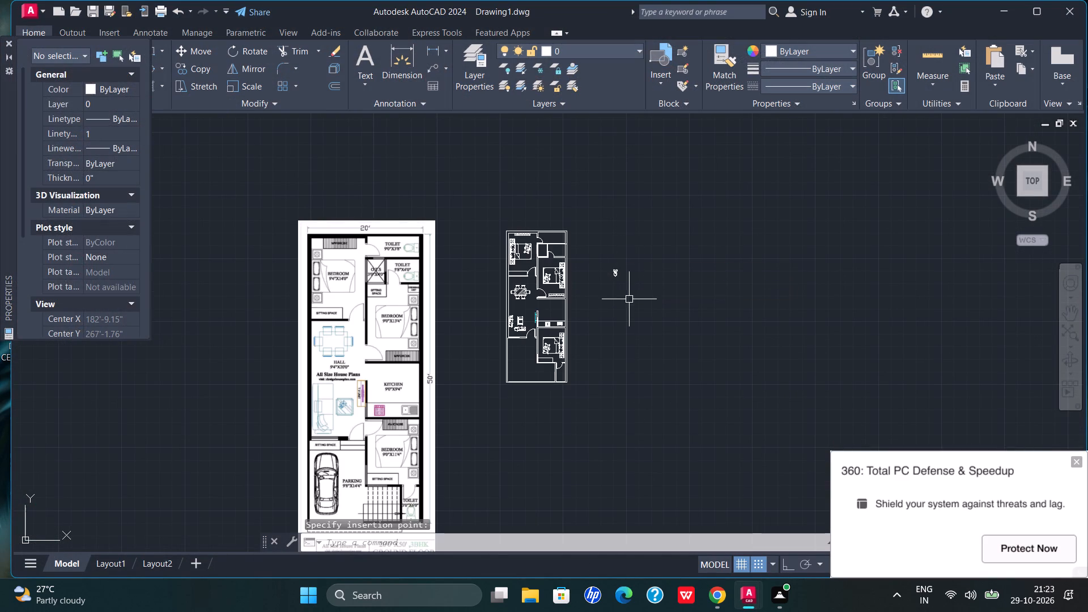
Copy the oval washbasin together with the toilet from the TOILETBLOCKS area and paste both beside the house plan in Drawing1.
left_click(759, 597)
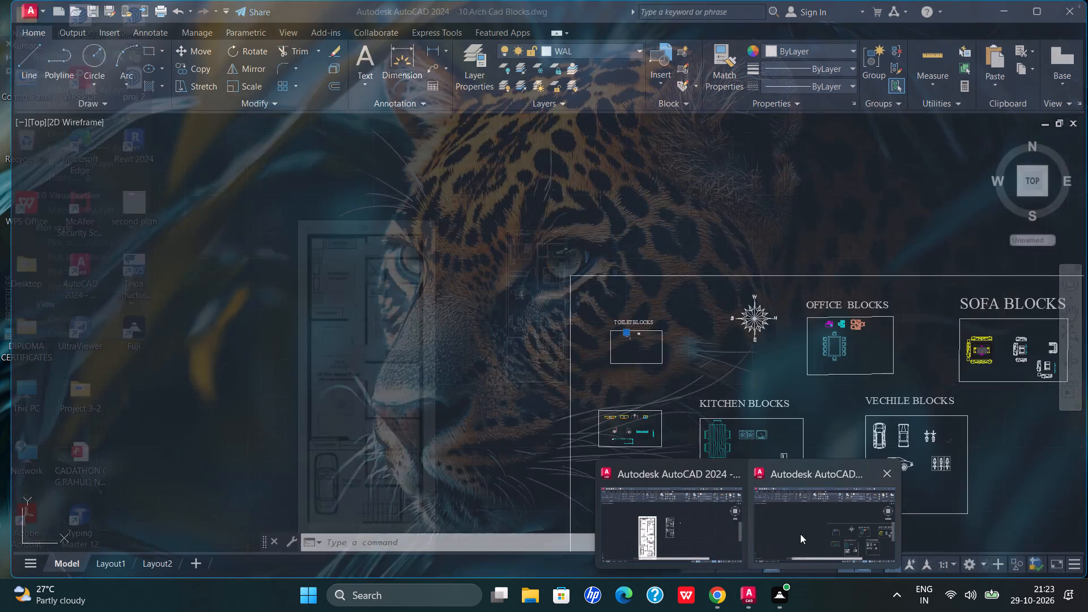
left_click(809, 534)
scroll(590, 396, "down", 1)
scroll(597, 369, "up", 2)
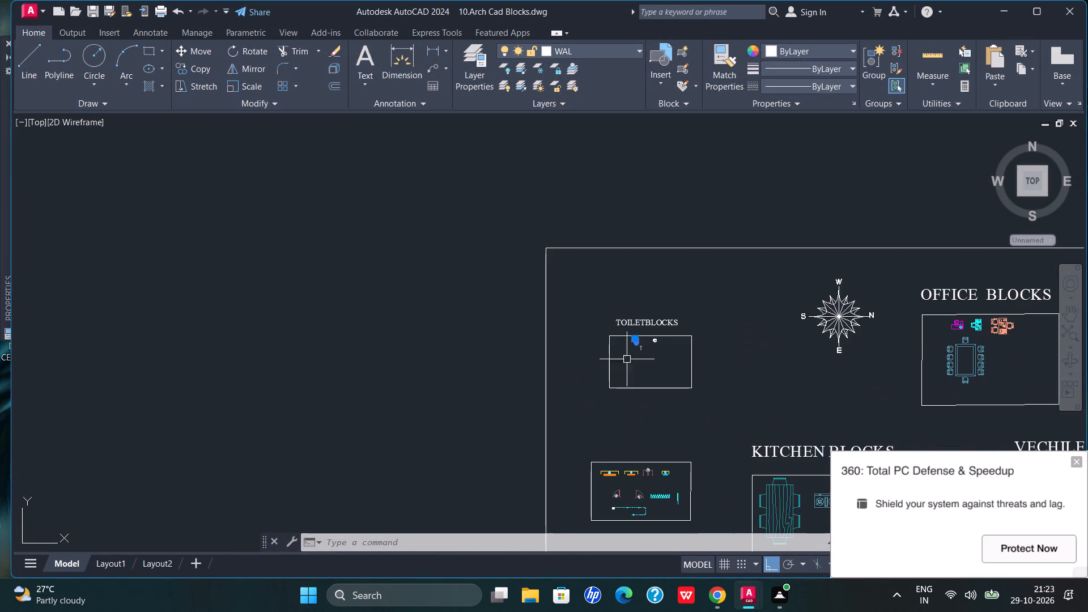
scroll(664, 338, "up", 5)
left_click_drag(627, 376, 547, 430)
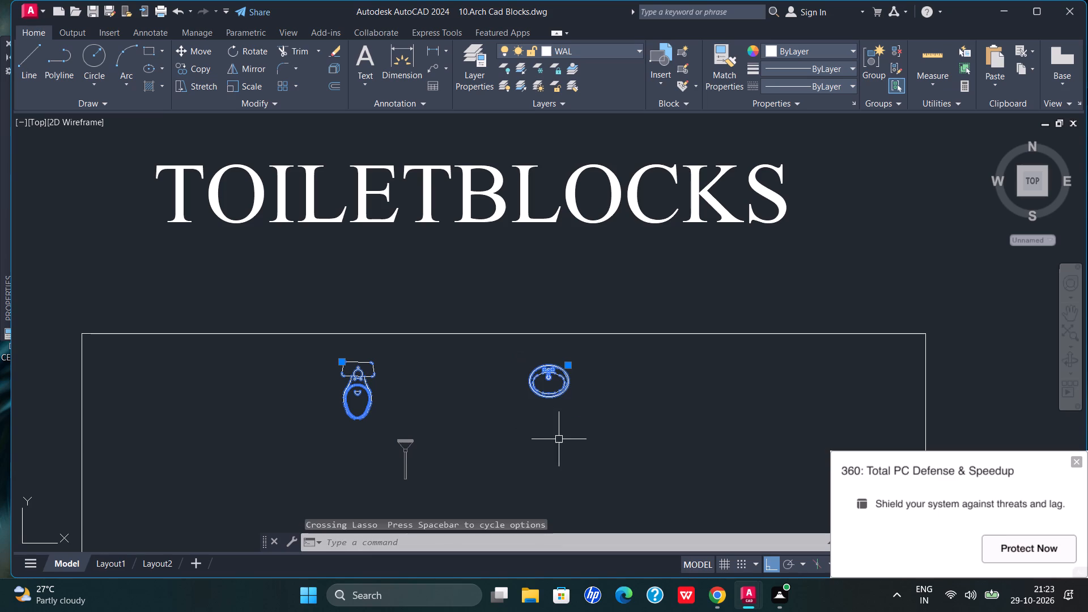
key("ctrl+c")
left_click(750, 600)
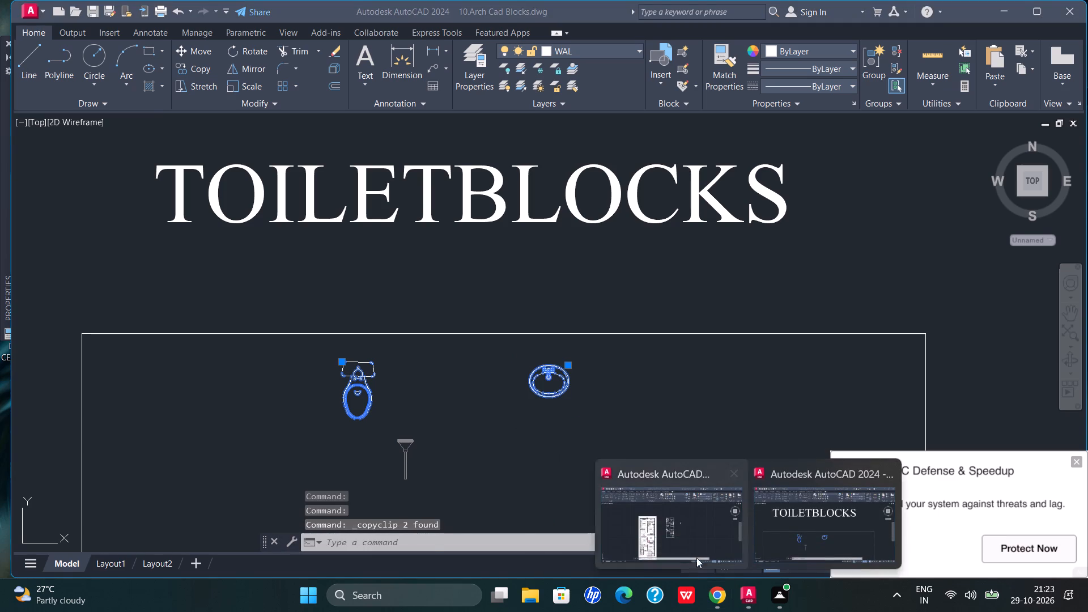
left_click(687, 539)
scroll(644, 278, "up", 2)
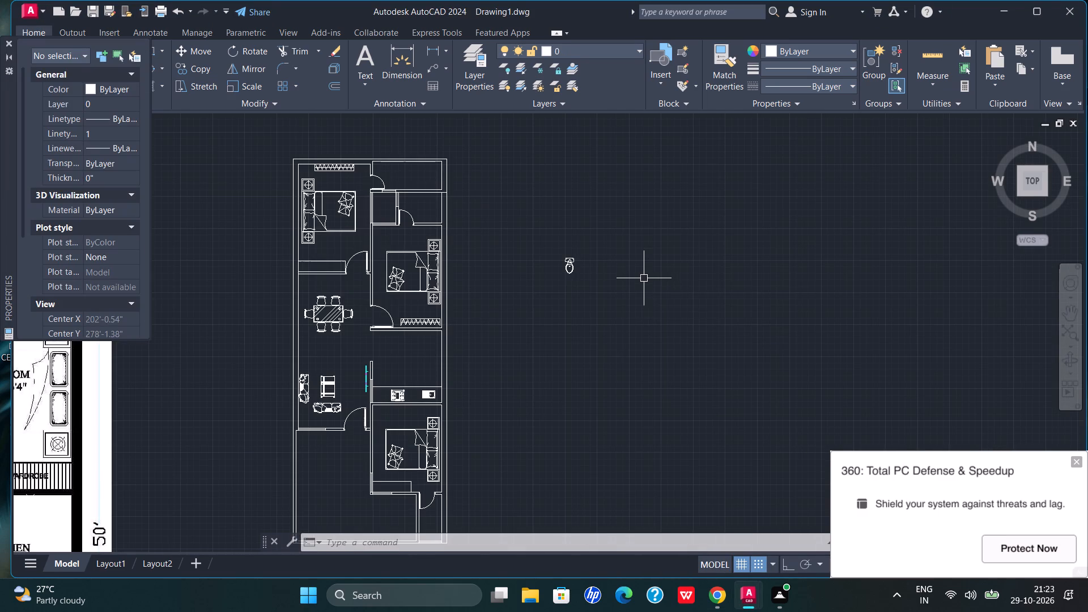
key("ctrl+v")
scroll(576, 306, "down", 2)
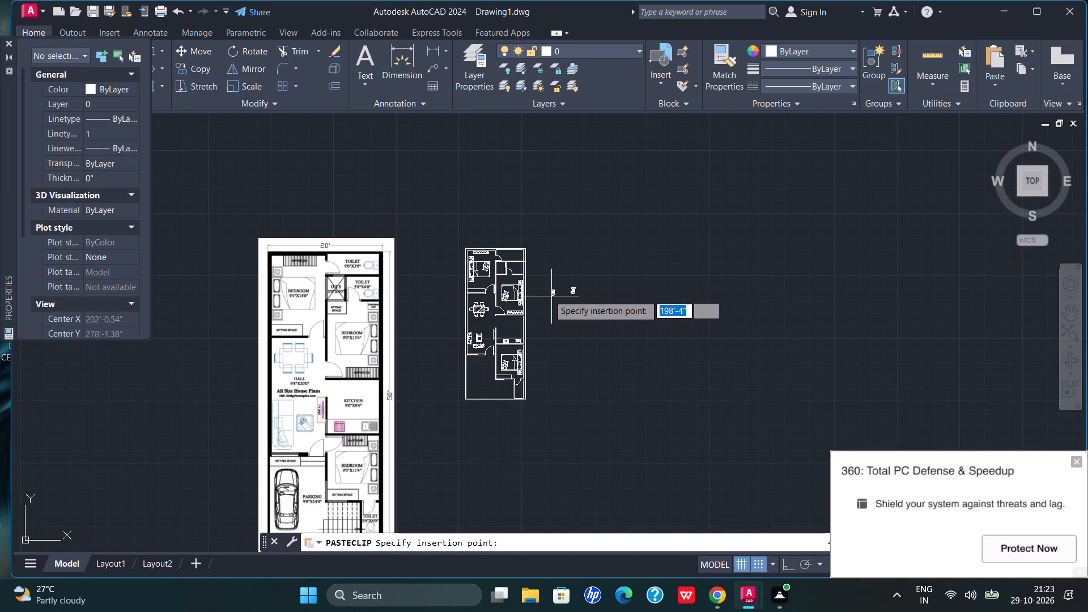
left_click(587, 330)
Delete the duplicate toilet block next to the pasted washbasin.
scroll(608, 325, "up", 1)
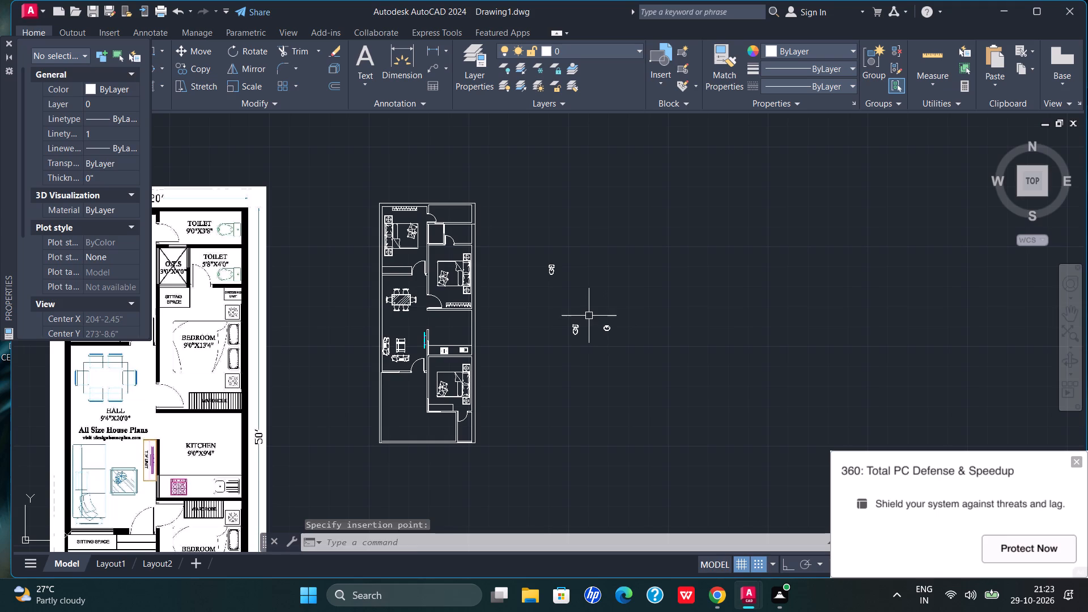
left_click_drag(589, 315, 563, 359)
key("Delete")
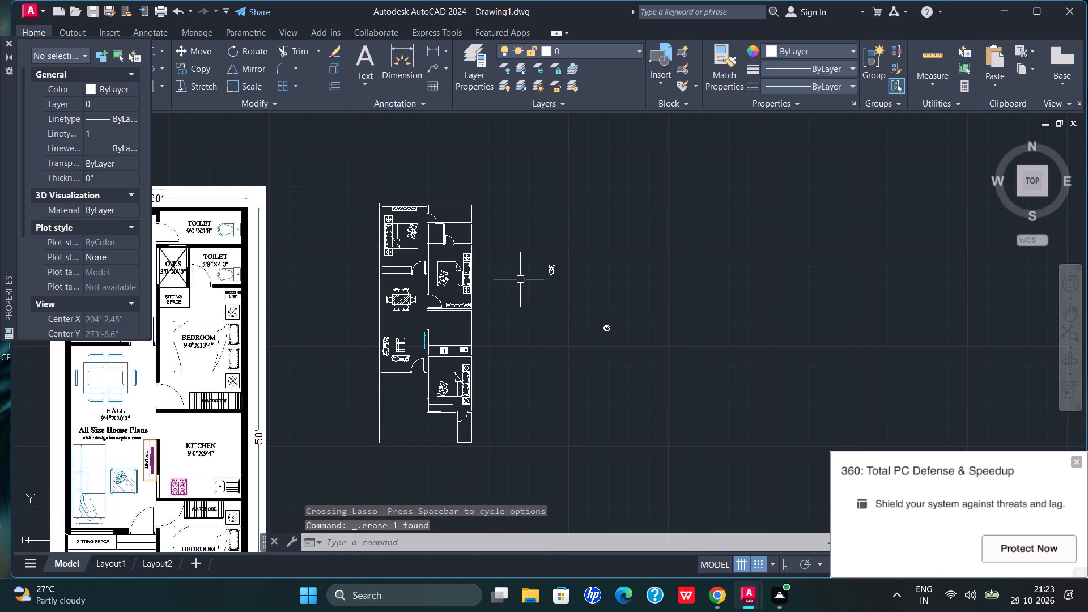
Rotate the pasted toilet block to 270° with ortho on, so its bowl points toward the house plan.
scroll(520, 279, "up", 3)
scroll(521, 279, "down", 4)
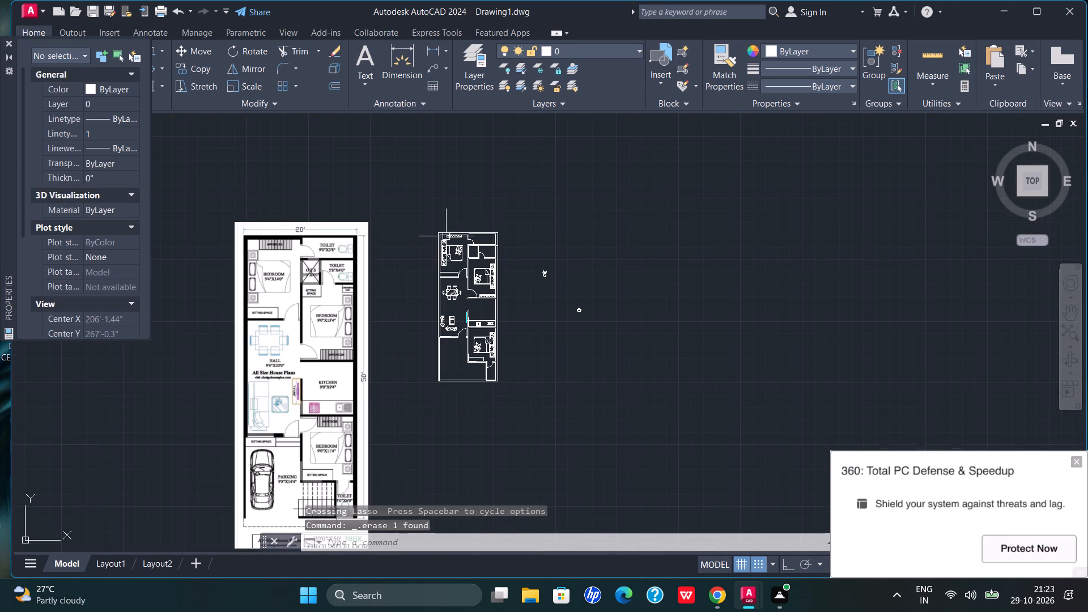
scroll(448, 236, "up", 2)
scroll(482, 240, "down", 1)
left_click_drag(661, 297, 617, 297)
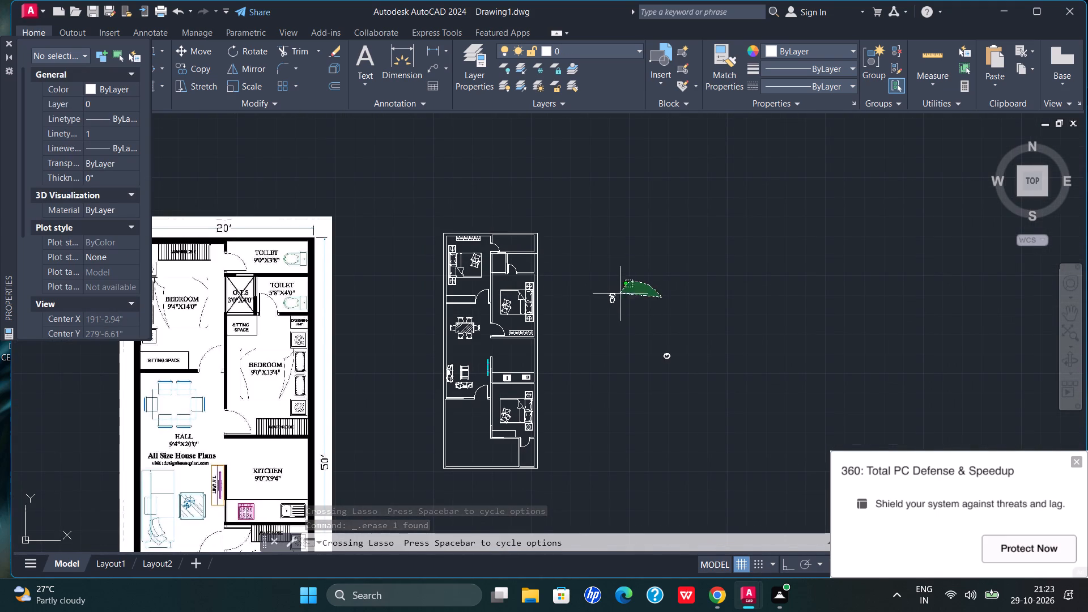
left_click_drag(617, 297, 605, 338)
left_click_drag(639, 274, 609, 332)
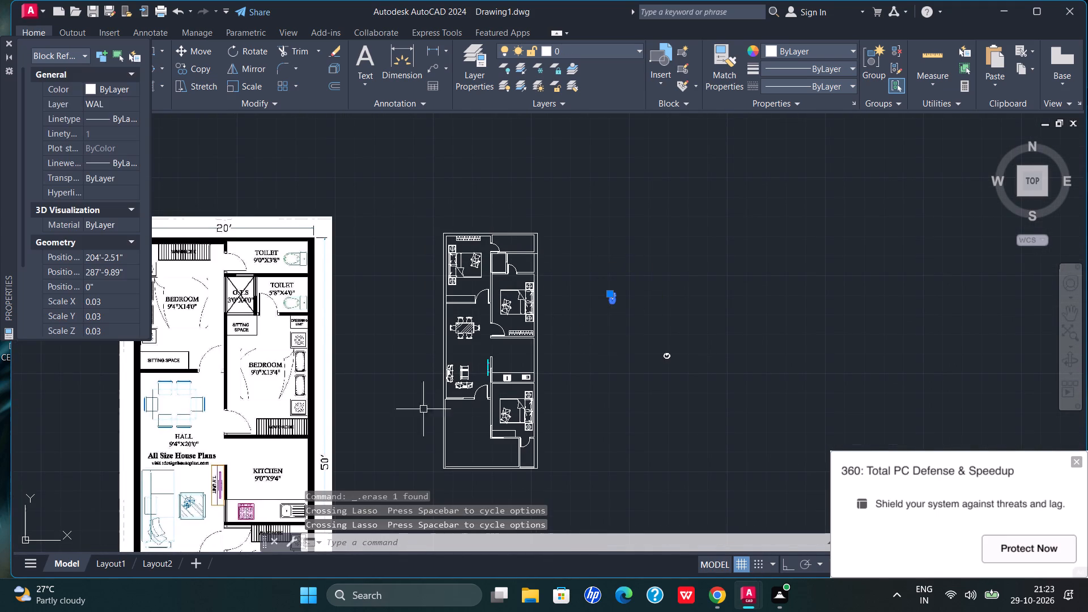
left_click(5, 40)
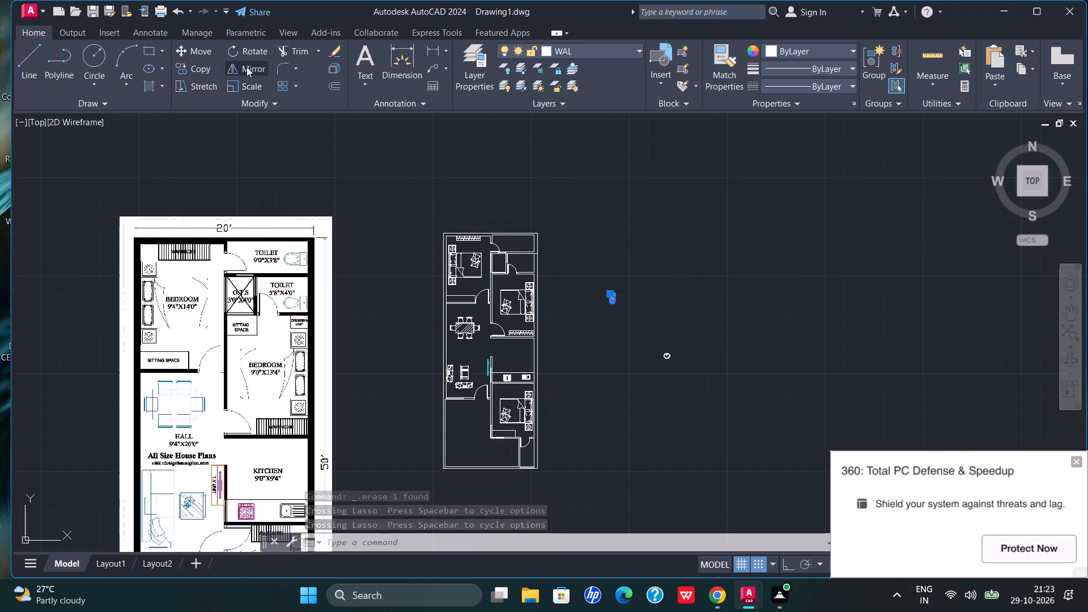
left_click(246, 54)
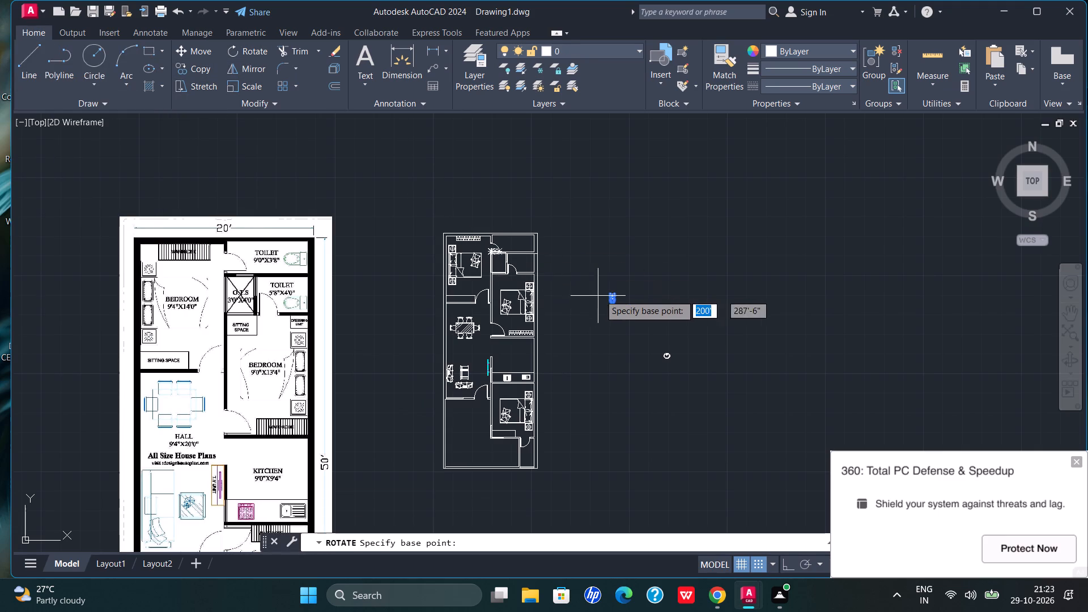
scroll(620, 295, "up", 1)
left_click(613, 291)
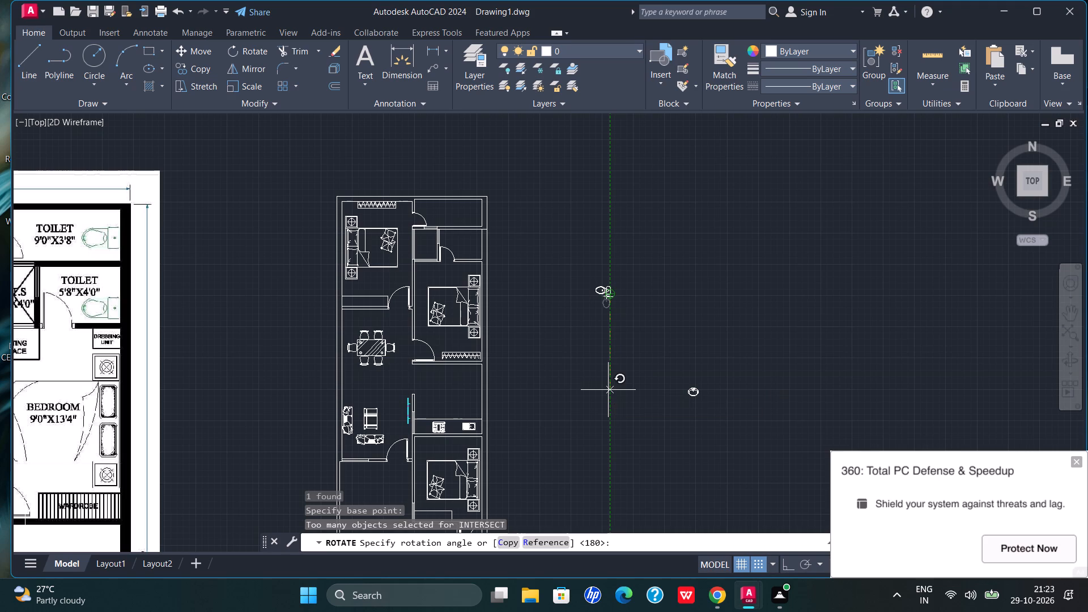
key("F8")
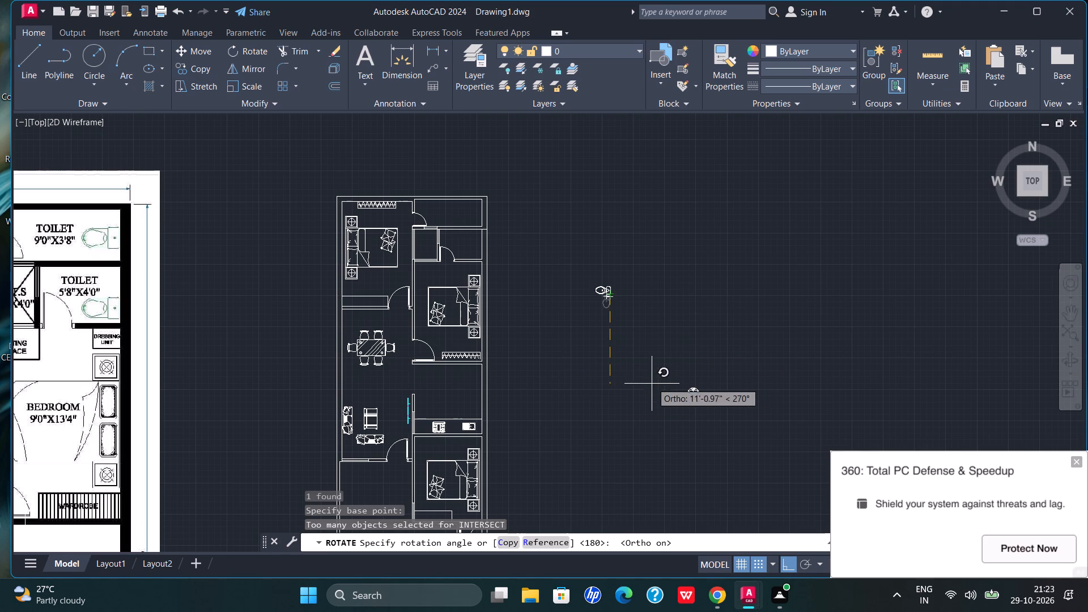
left_click(638, 392)
Scale up the rotated toilet block freehand about its tank end.
scroll(554, 261, "down", 1)
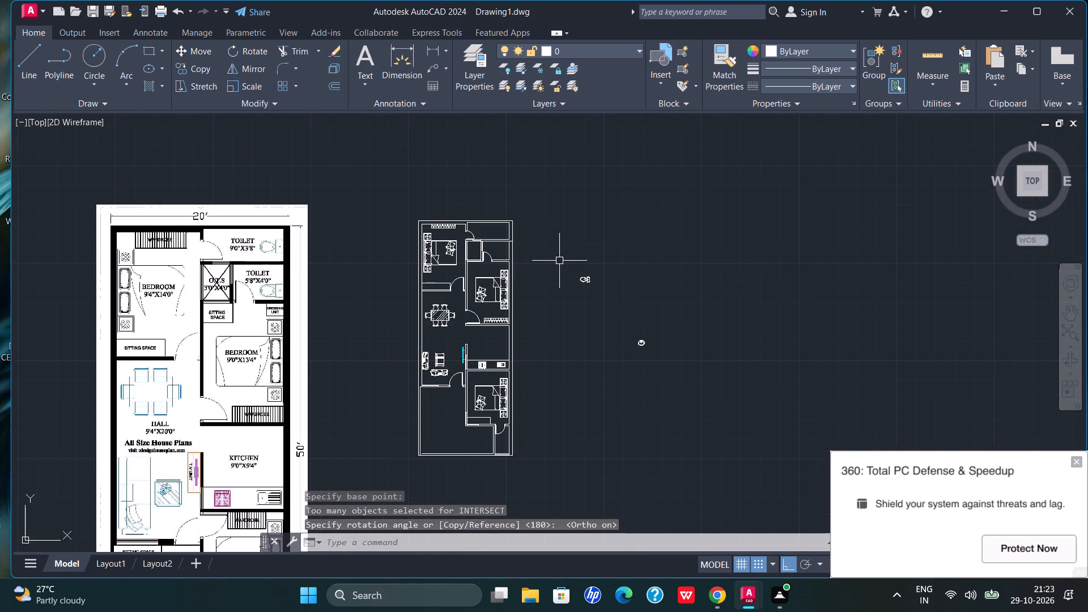
left_click_drag(603, 266, 594, 306)
scroll(589, 260, "up", 1)
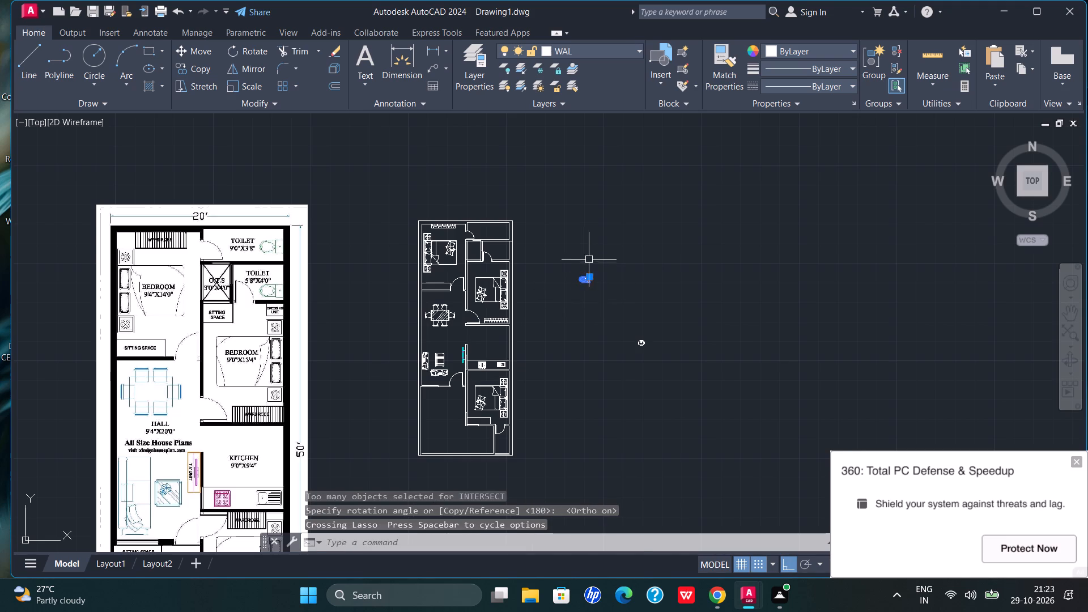
left_click(240, 88)
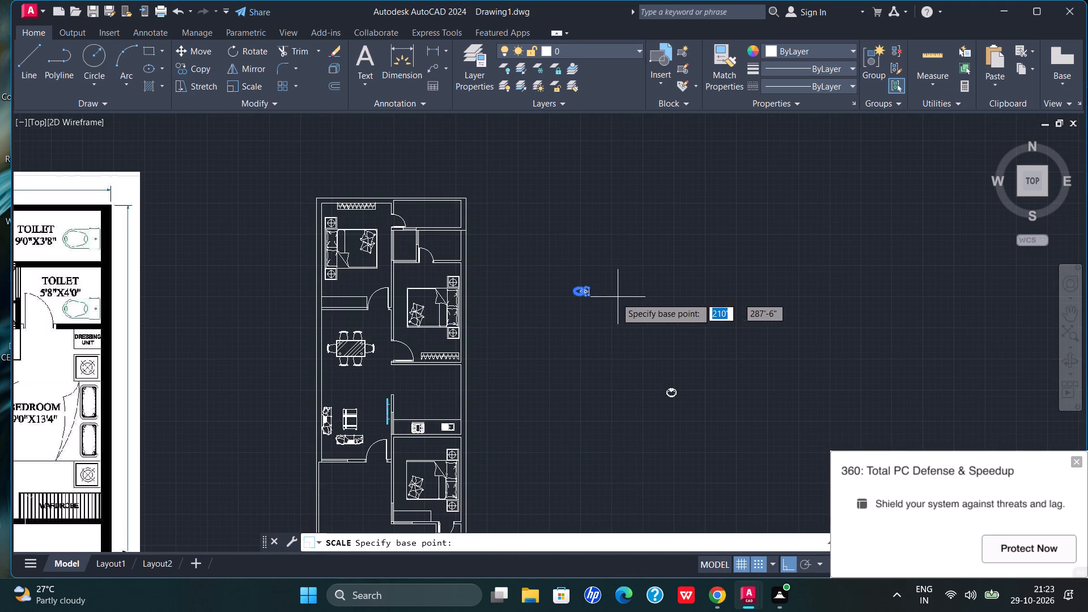
left_click(593, 288)
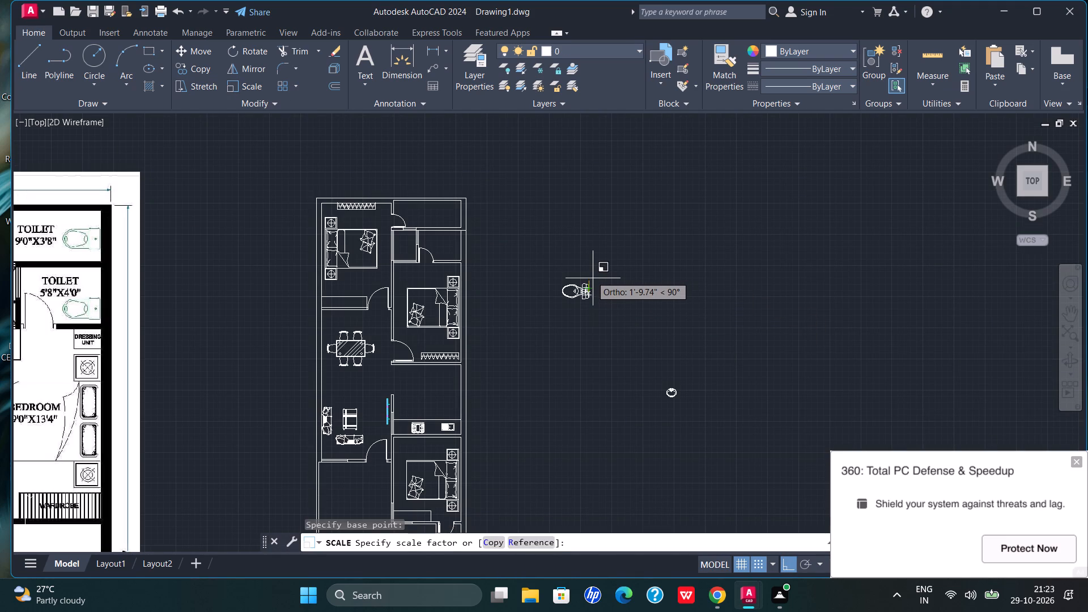
left_click(590, 277)
Move the enlarged toilet block into the uppermost toilet room of the house plan, with ortho off and its tank toward the outer wall.
left_click_drag(597, 279, 602, 330)
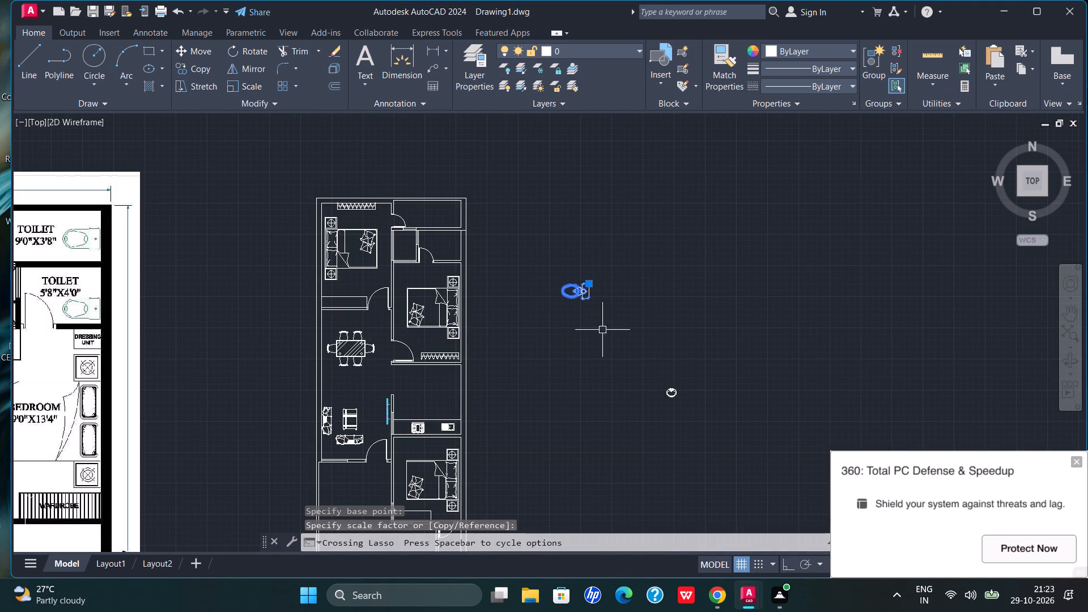
left_click(178, 57)
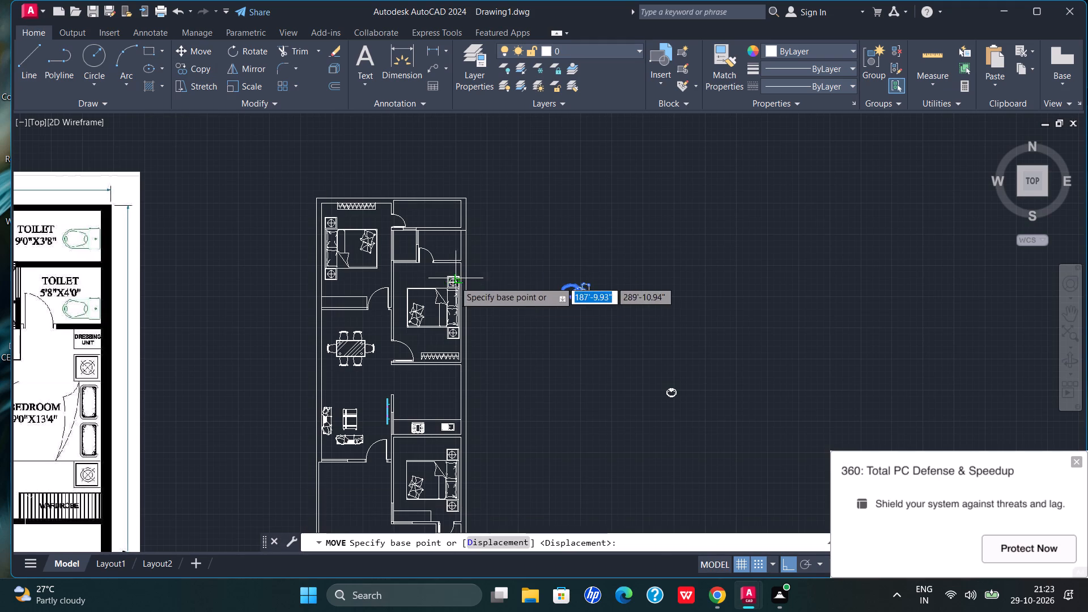
left_click(561, 292)
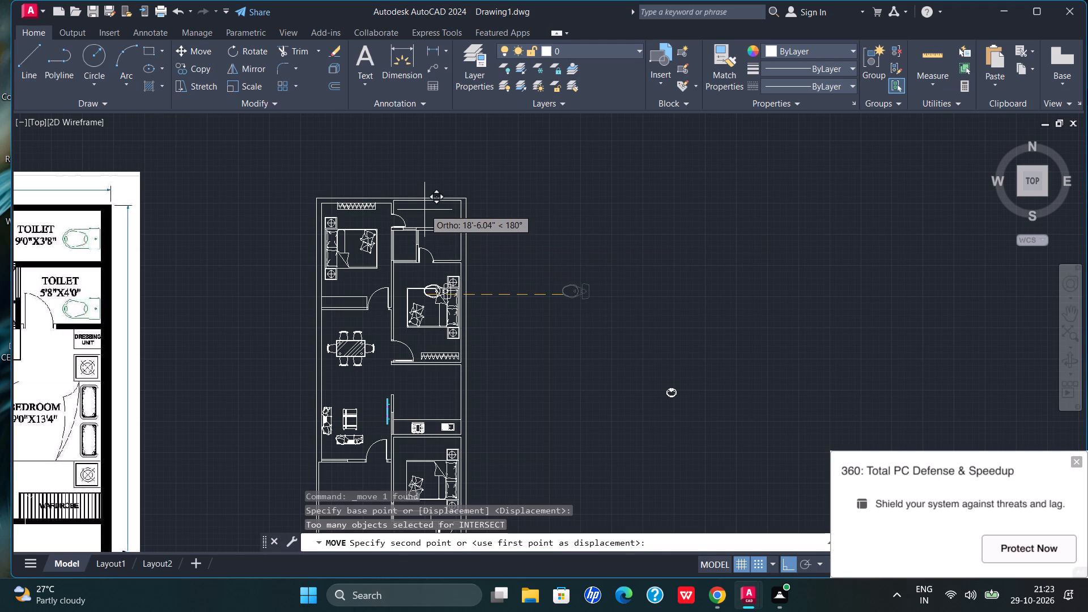
key("F8")
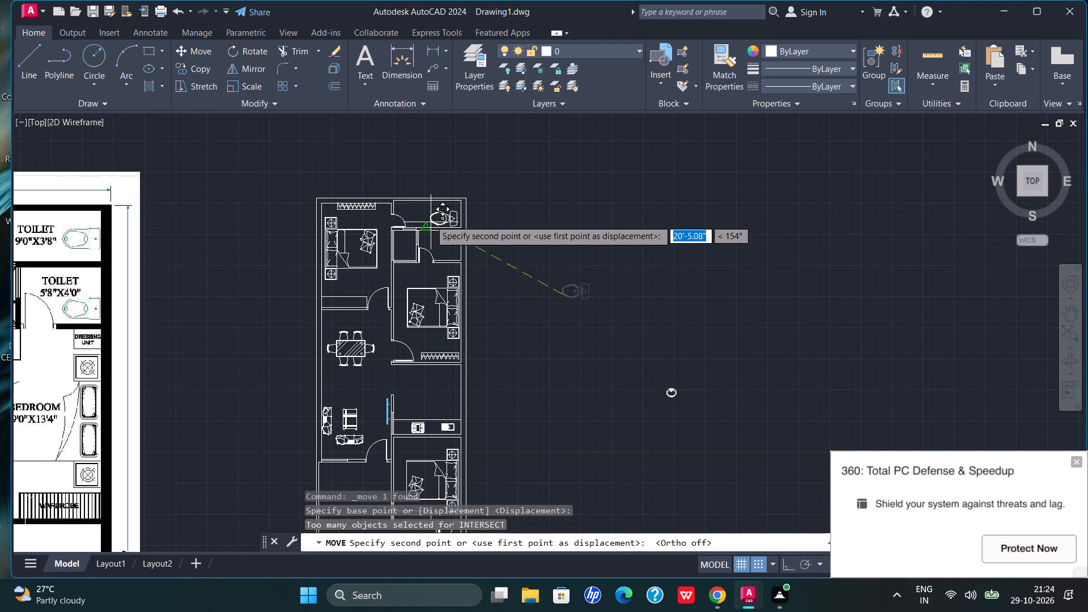
scroll(431, 222, "up", 2)
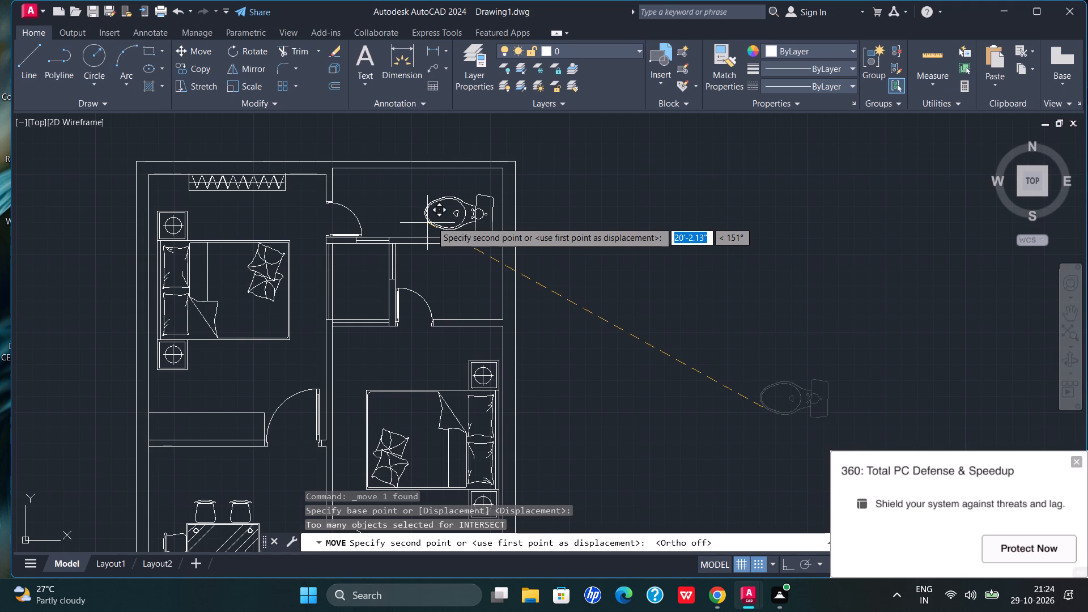
scroll(433, 219, "down", 3)
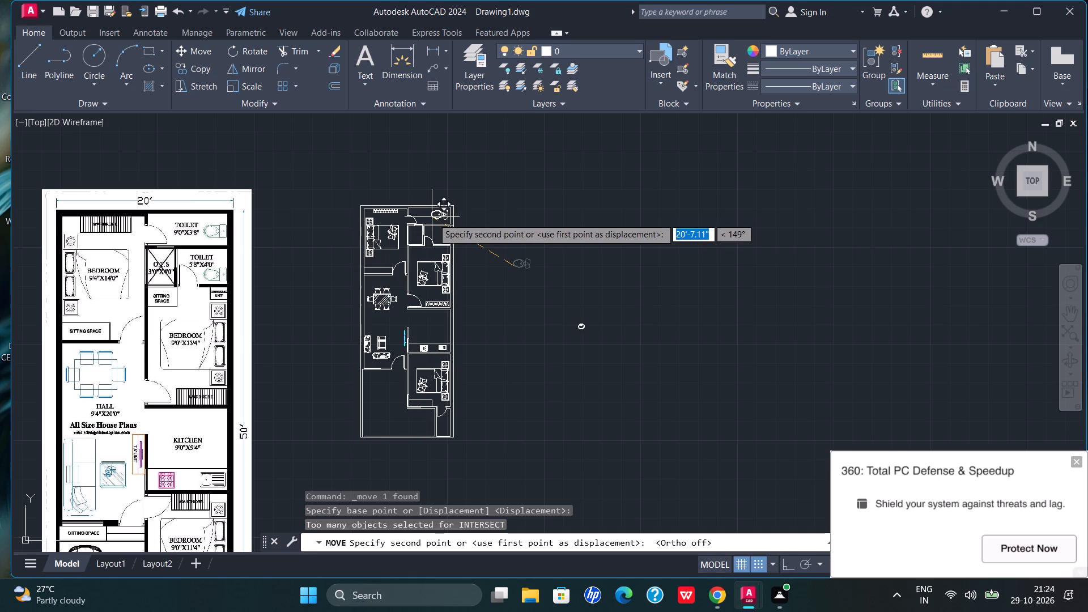
left_click(433, 218)
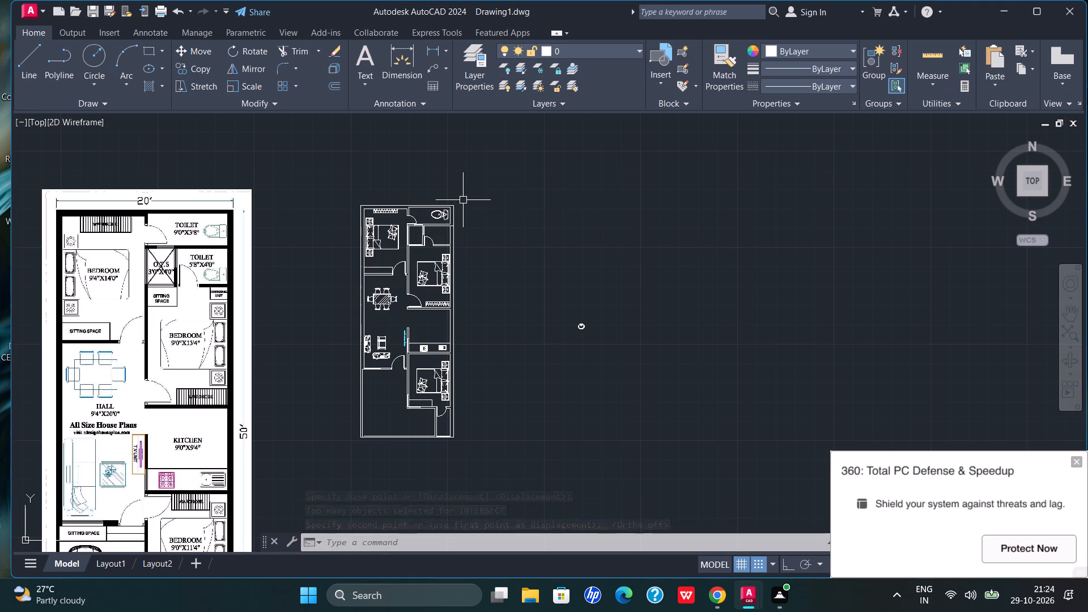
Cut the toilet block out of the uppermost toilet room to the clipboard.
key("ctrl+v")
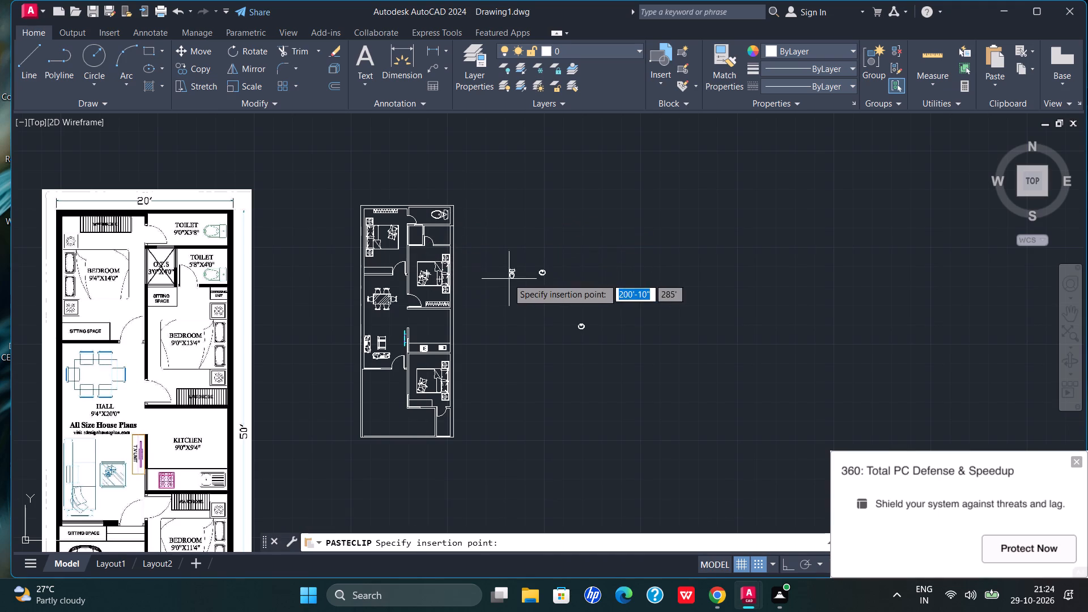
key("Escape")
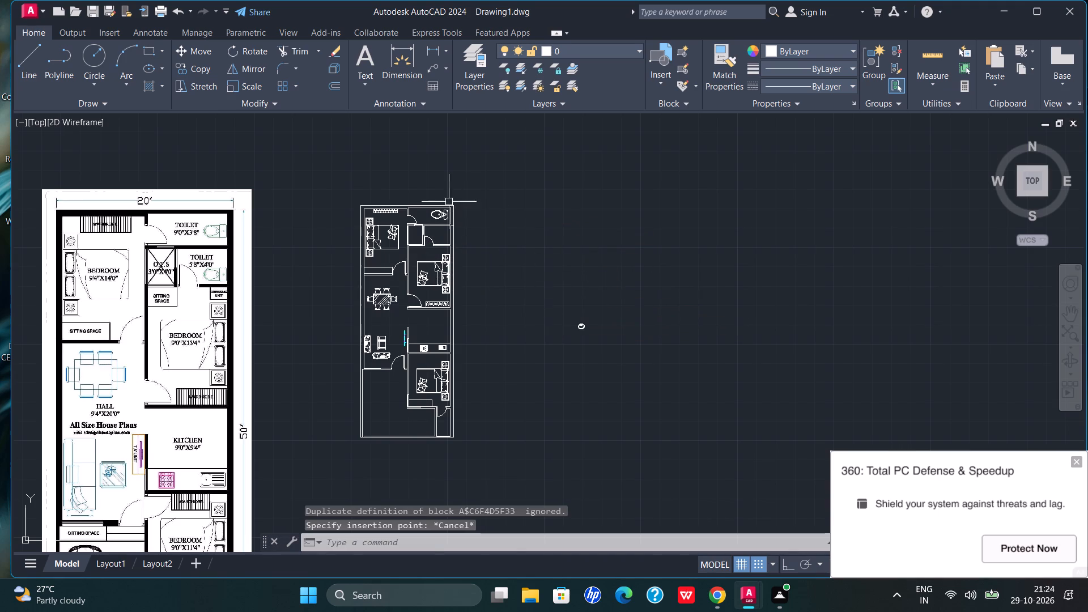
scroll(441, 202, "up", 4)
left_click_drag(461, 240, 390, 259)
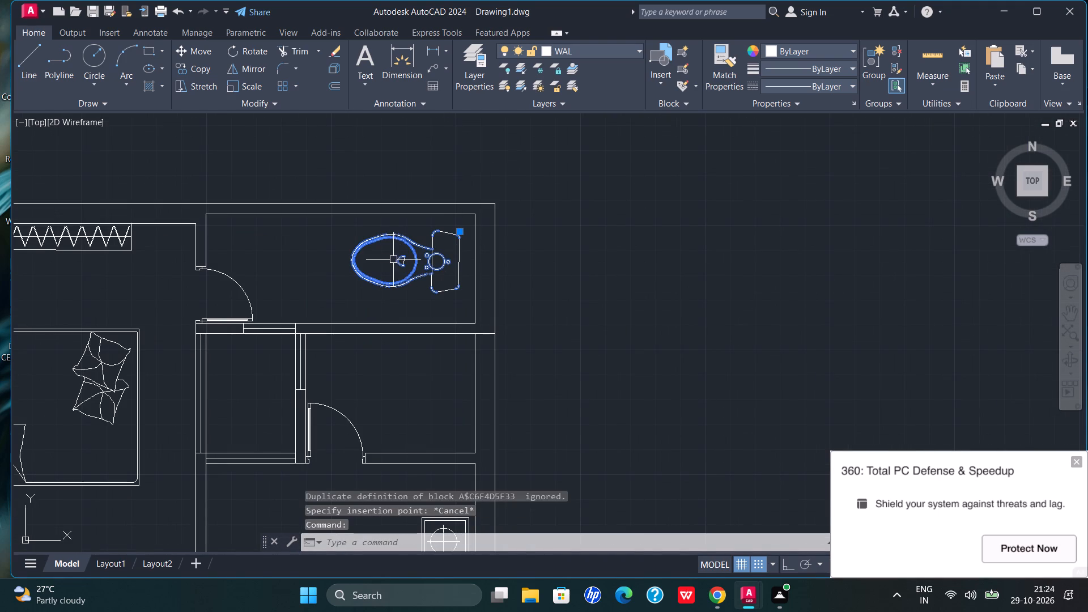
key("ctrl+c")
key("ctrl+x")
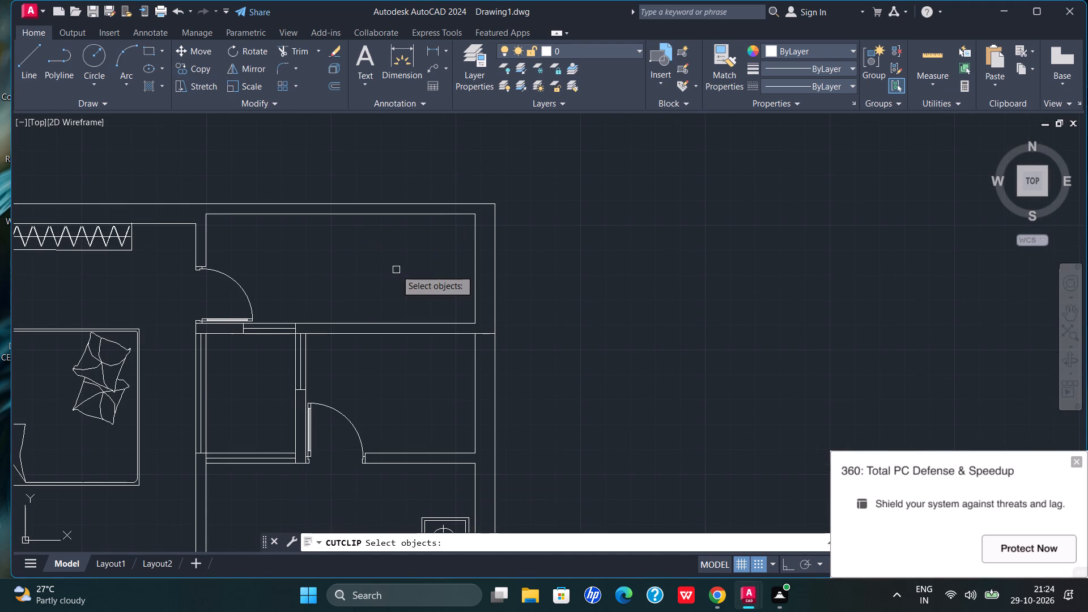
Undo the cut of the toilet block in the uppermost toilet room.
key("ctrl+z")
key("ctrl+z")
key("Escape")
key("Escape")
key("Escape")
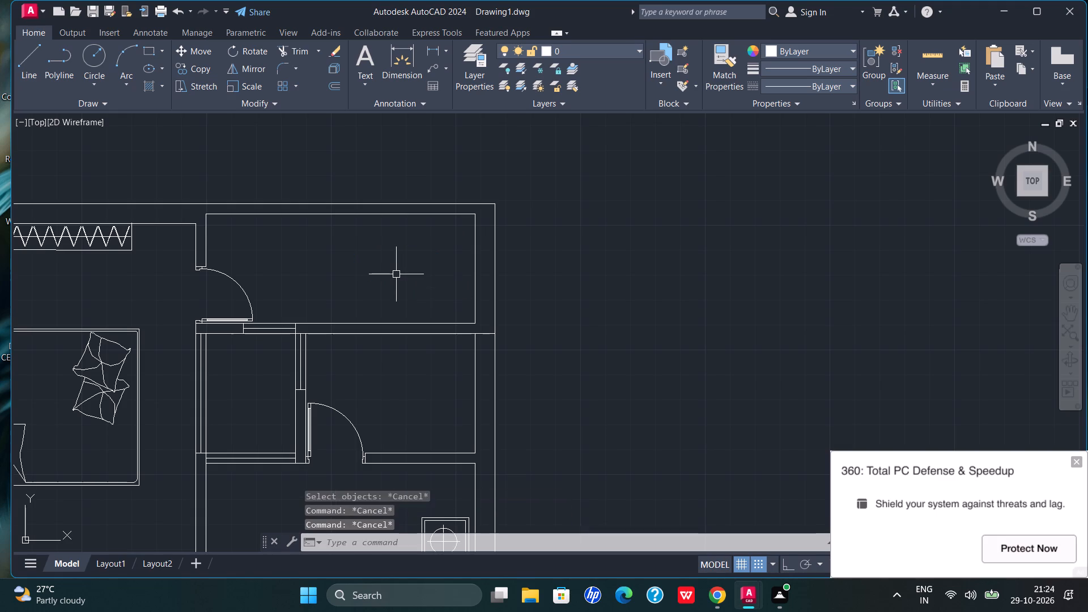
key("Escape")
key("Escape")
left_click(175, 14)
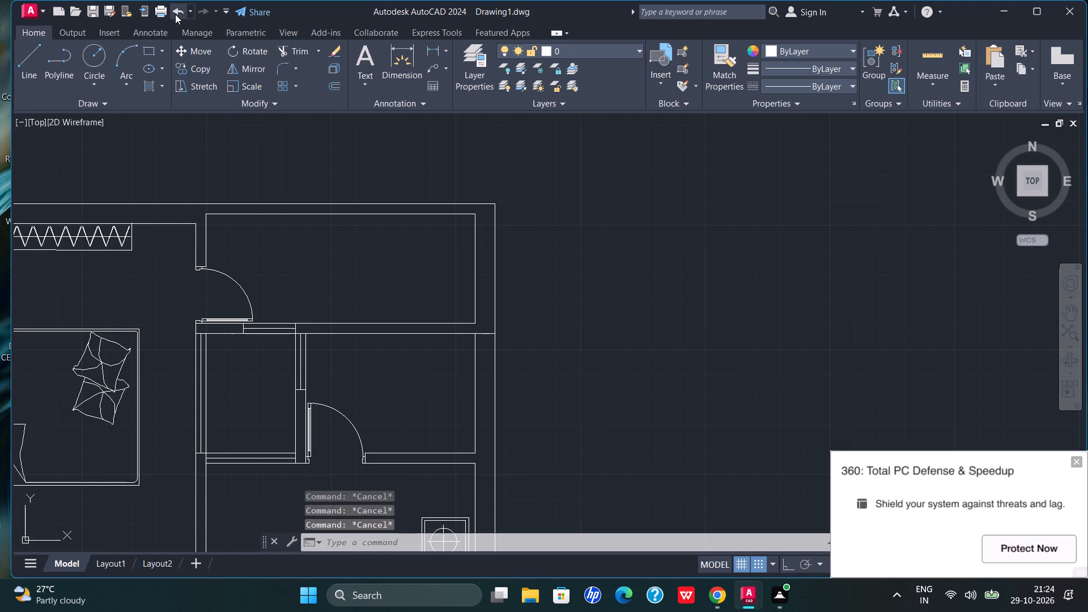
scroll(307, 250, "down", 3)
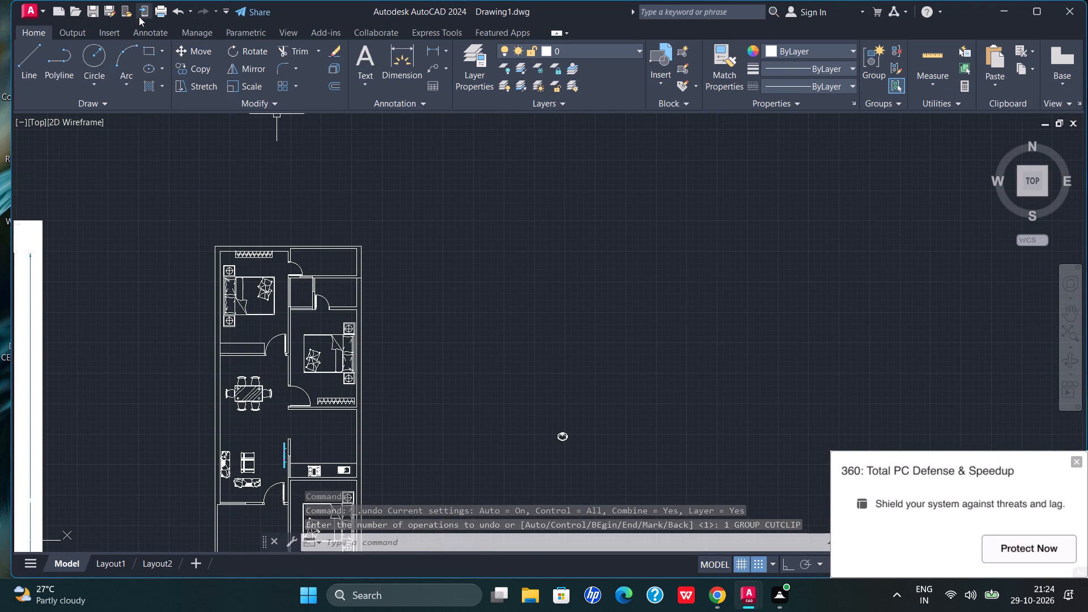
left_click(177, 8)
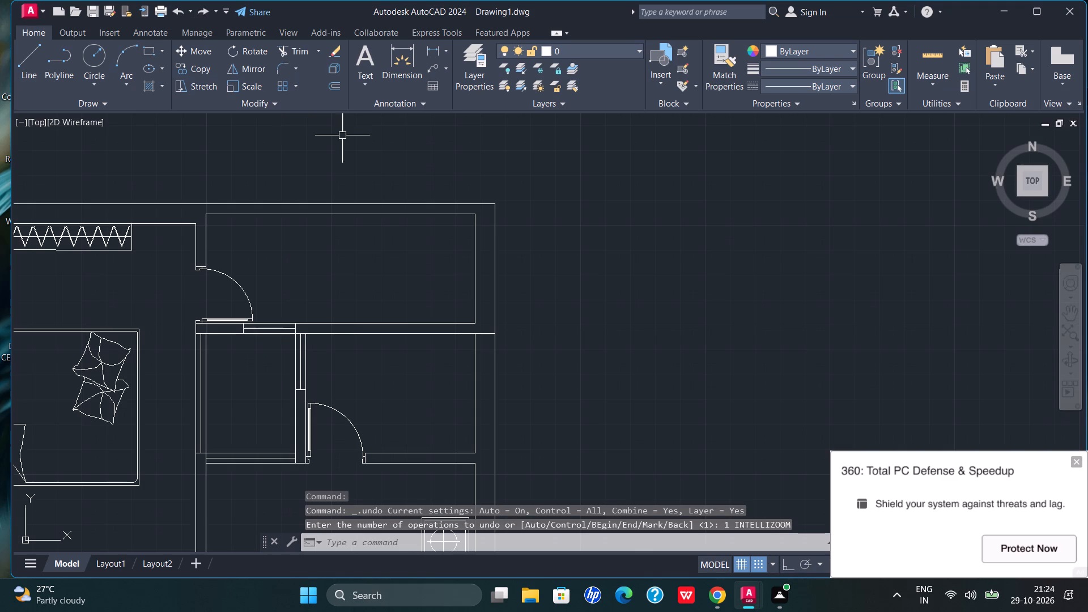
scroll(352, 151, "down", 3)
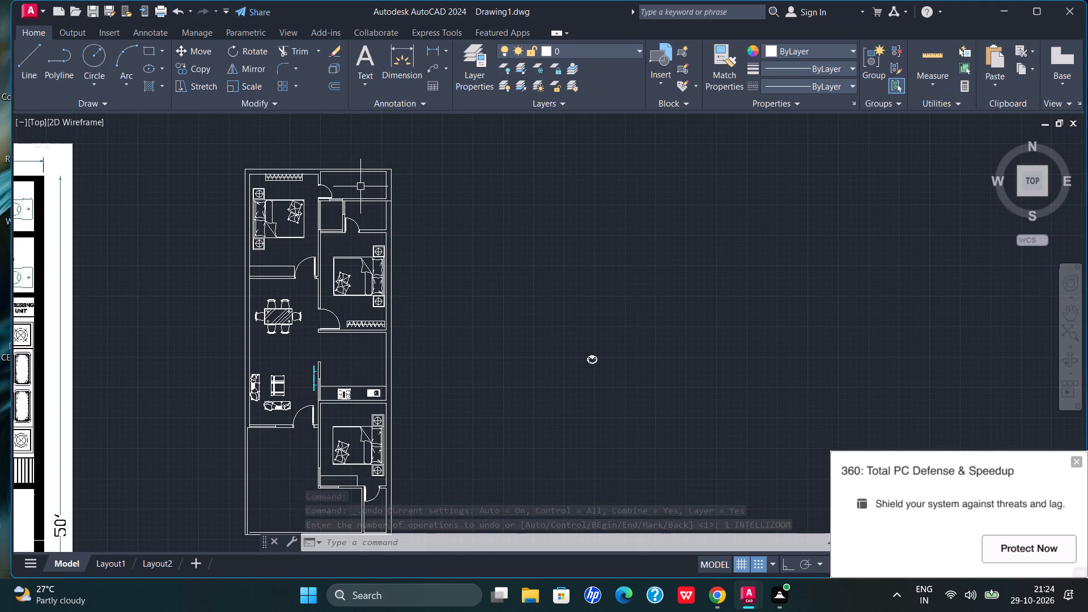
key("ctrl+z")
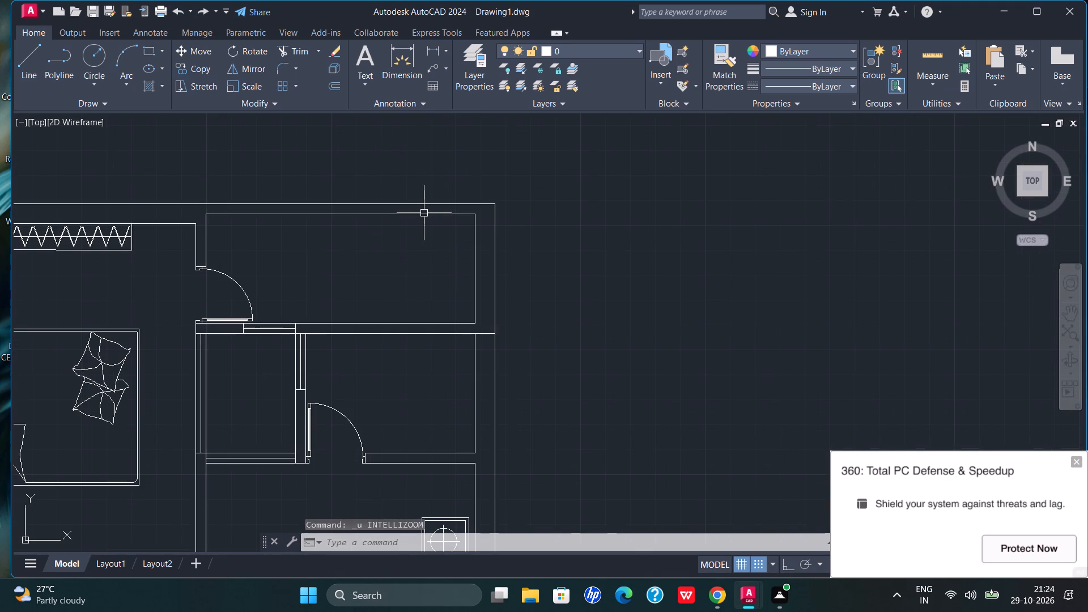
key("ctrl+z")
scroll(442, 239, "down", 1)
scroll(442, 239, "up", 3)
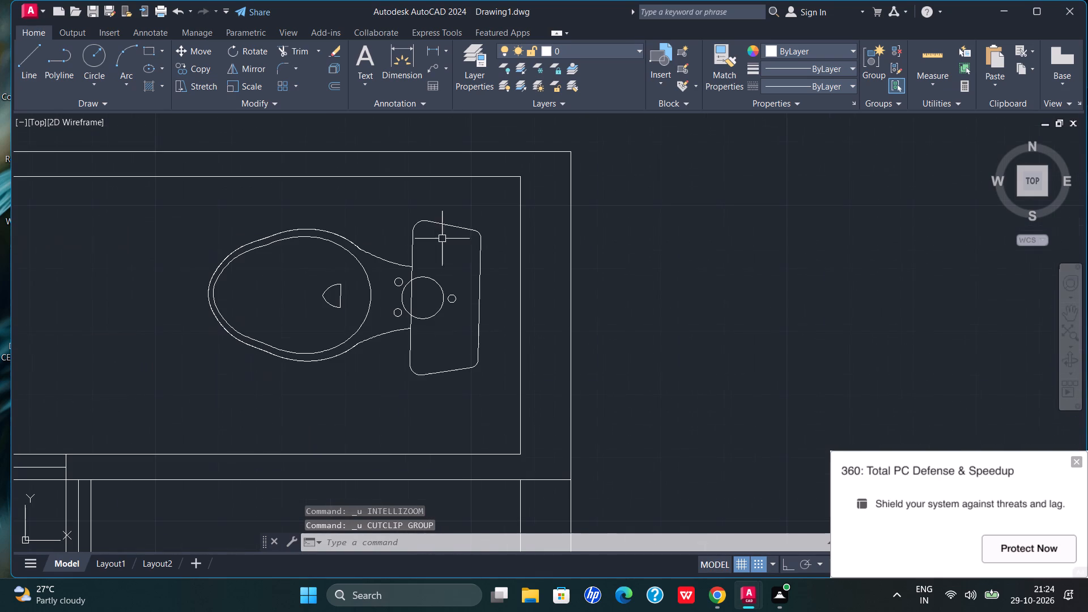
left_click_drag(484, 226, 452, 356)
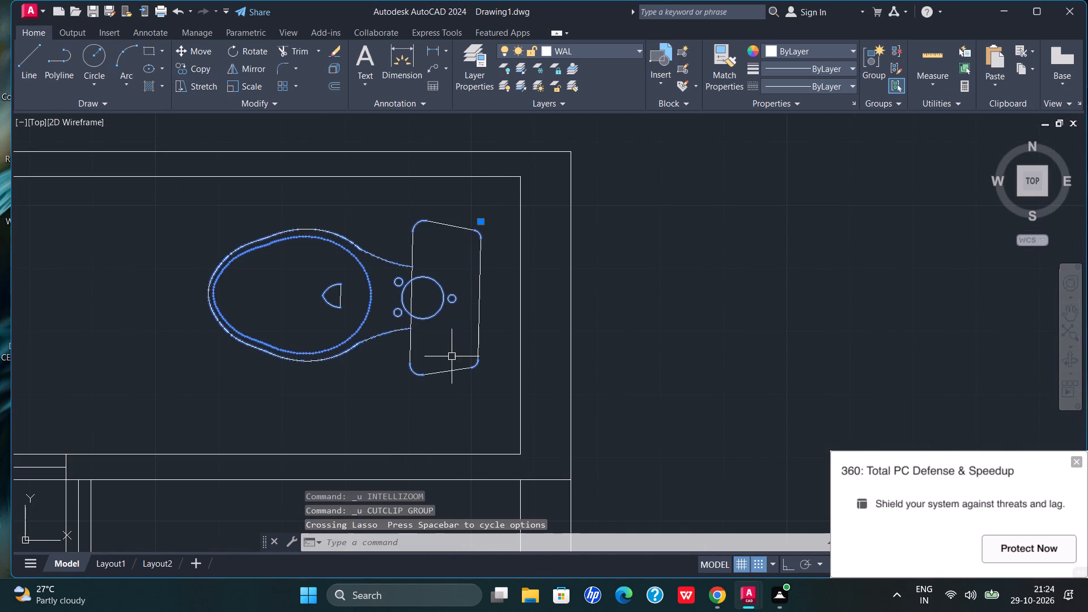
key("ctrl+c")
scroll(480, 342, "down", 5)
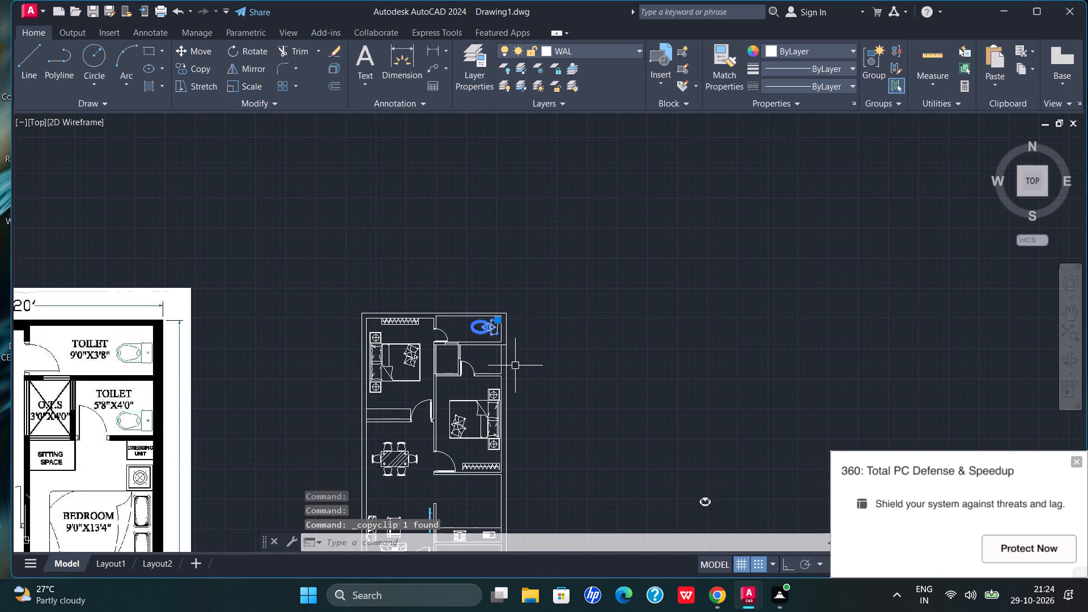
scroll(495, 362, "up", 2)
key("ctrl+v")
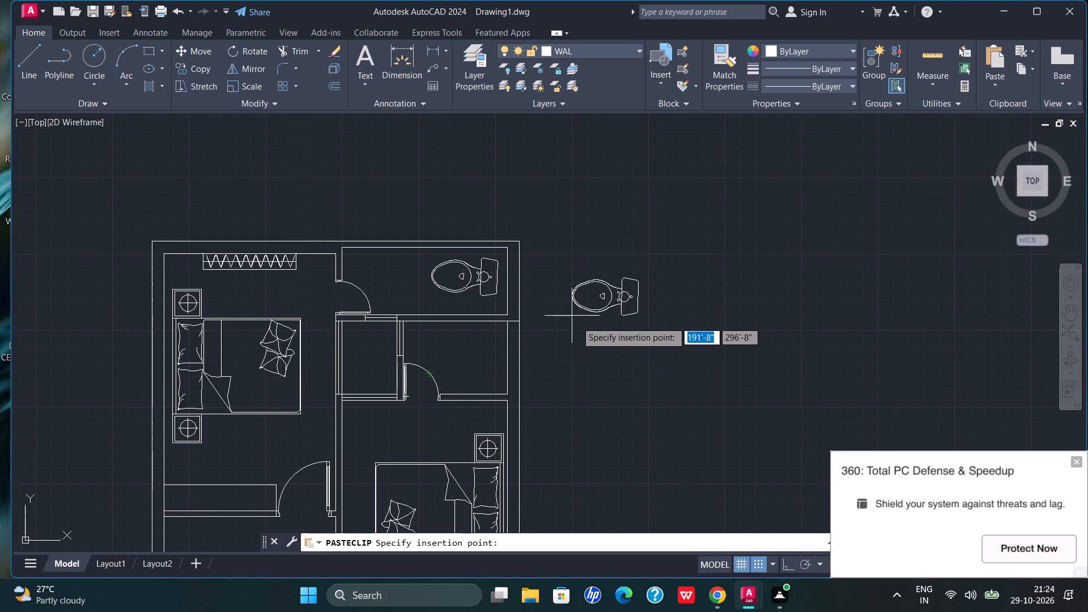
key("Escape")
Scale down the toilet block in the uppermost toilet room freehand about the lower corner of its tank.
scroll(454, 241, "up", 2)
left_click_drag(539, 280, 482, 352)
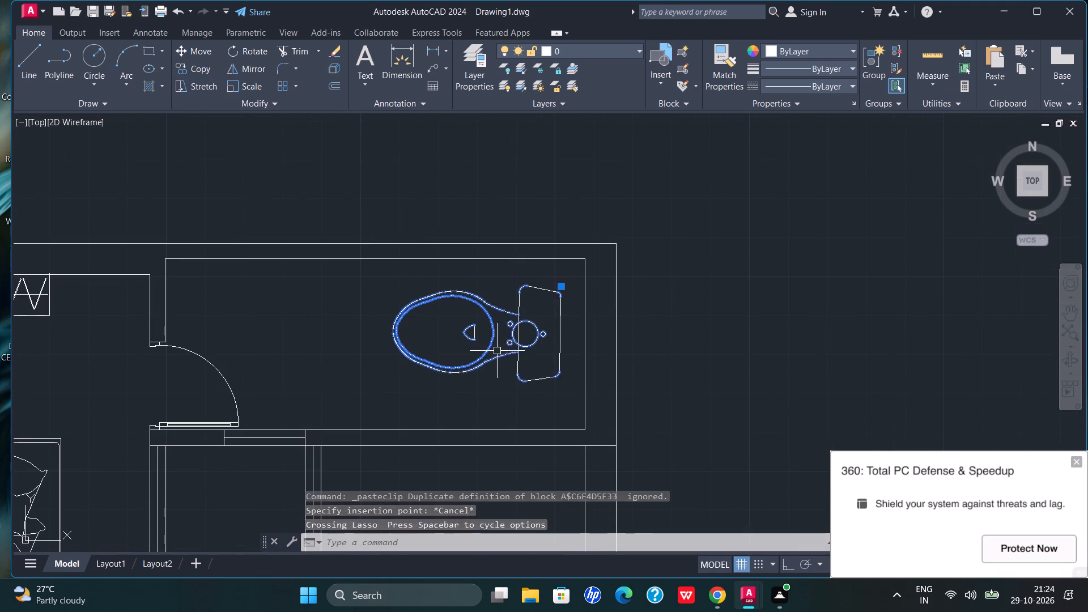
left_click_drag(509, 352, 527, 362)
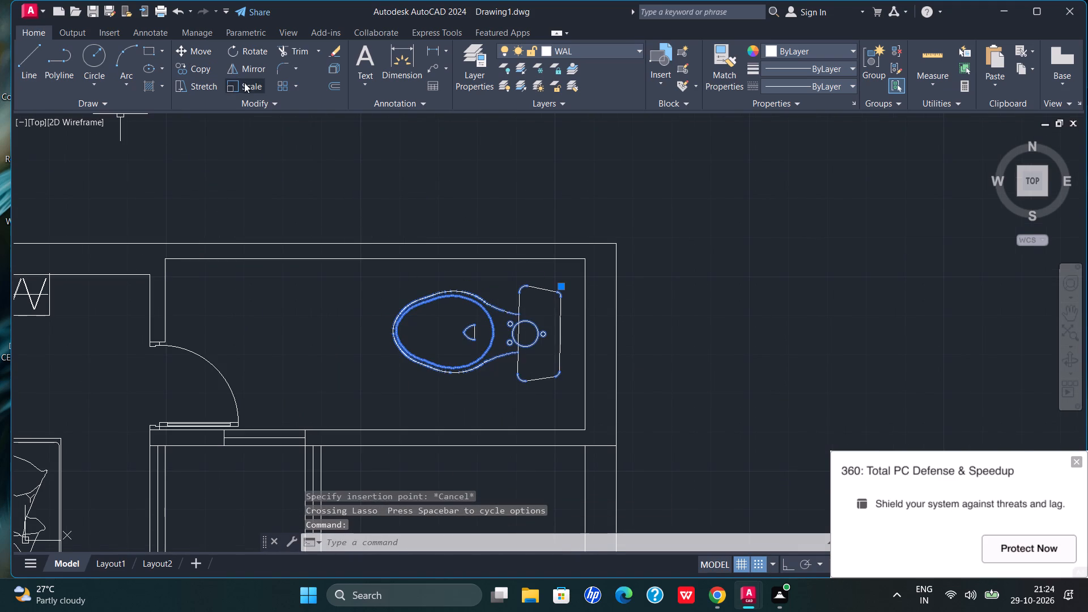
left_click_drag(244, 83, 248, 88)
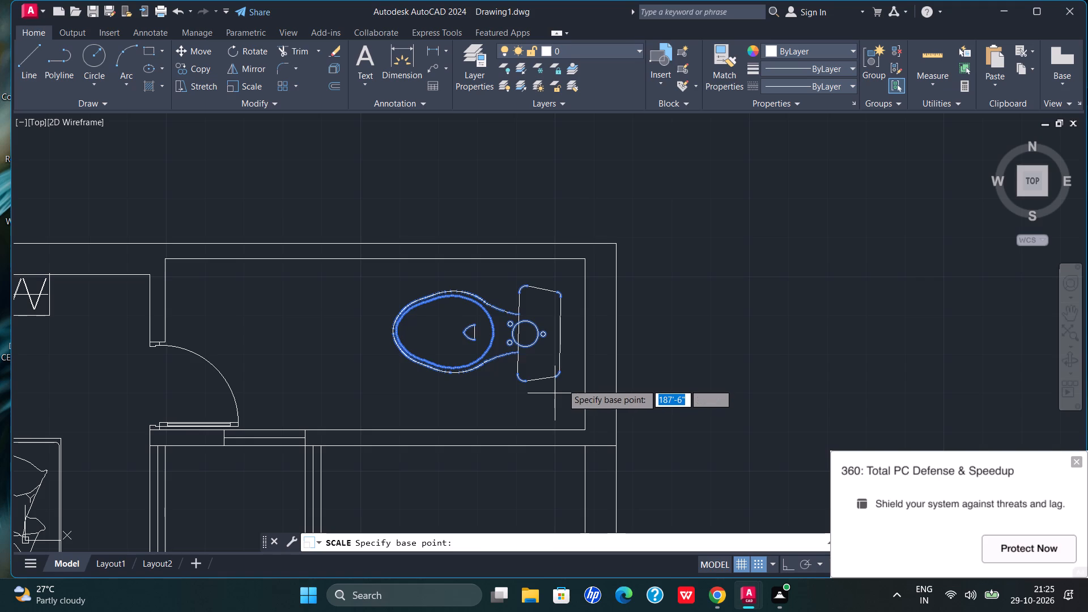
left_click(564, 369)
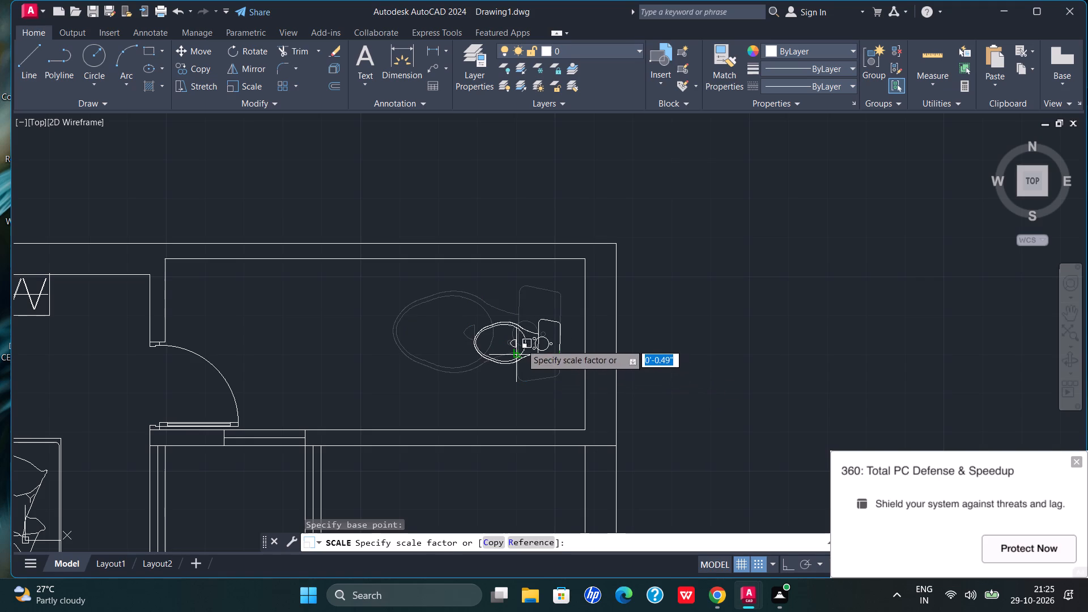
left_click(503, 314)
Nudge the reduced toilet block slightly toward the outer side wall inside the uppermost toilet room.
left_click_drag(548, 301, 415, 330)
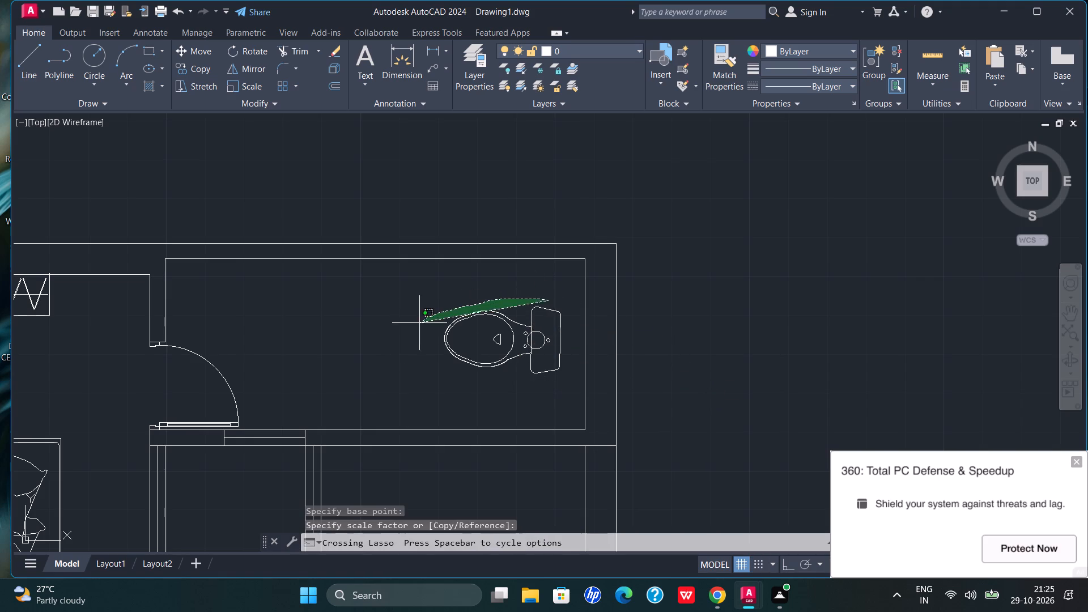
left_click_drag(415, 330, 531, 404)
left_click(195, 58)
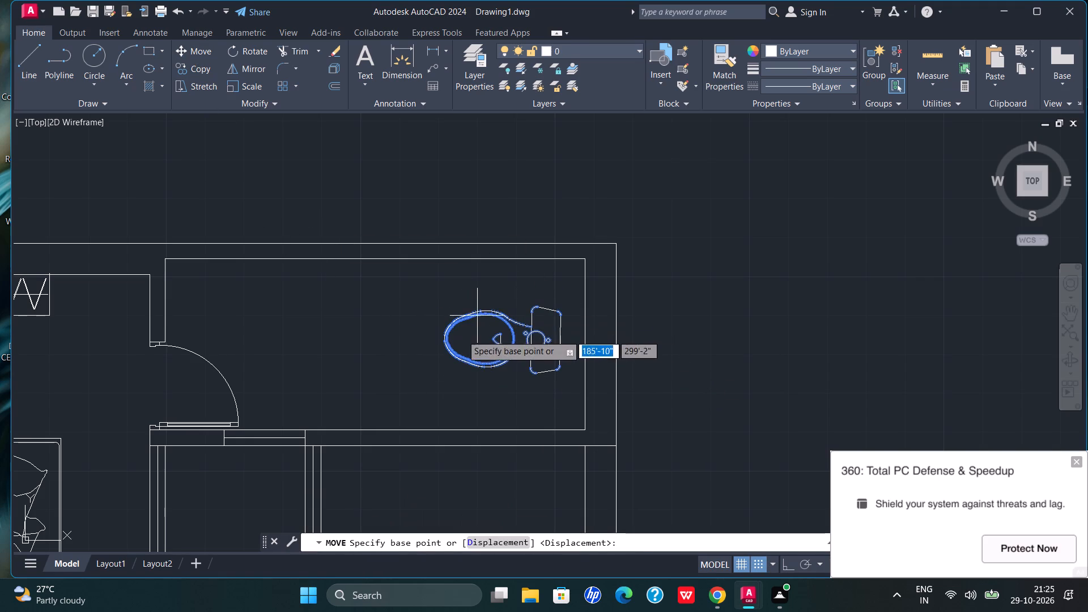
left_click(462, 339)
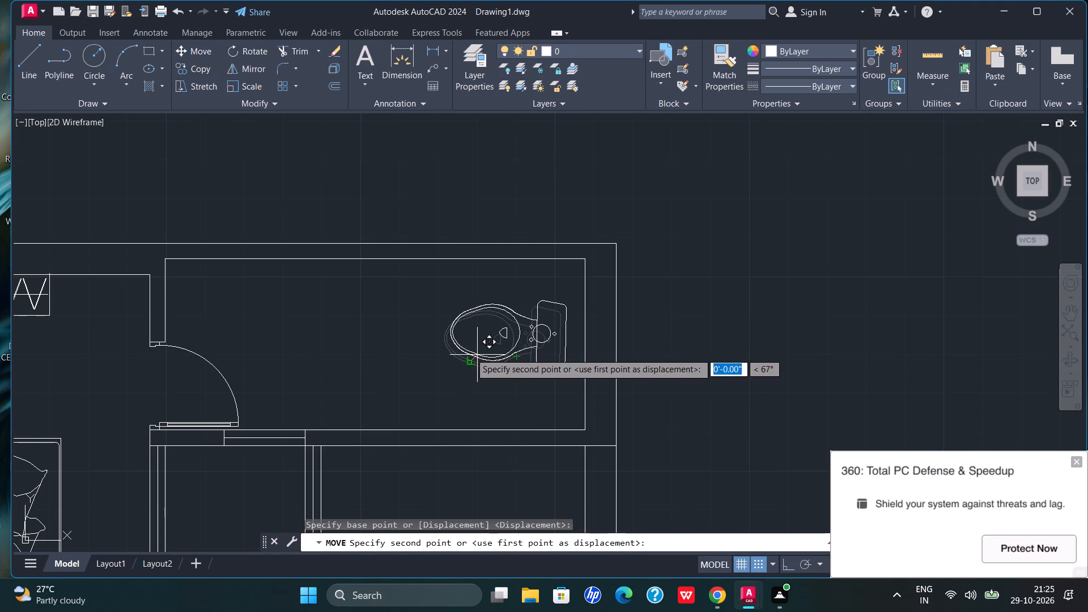
scroll(487, 349, "down", 1)
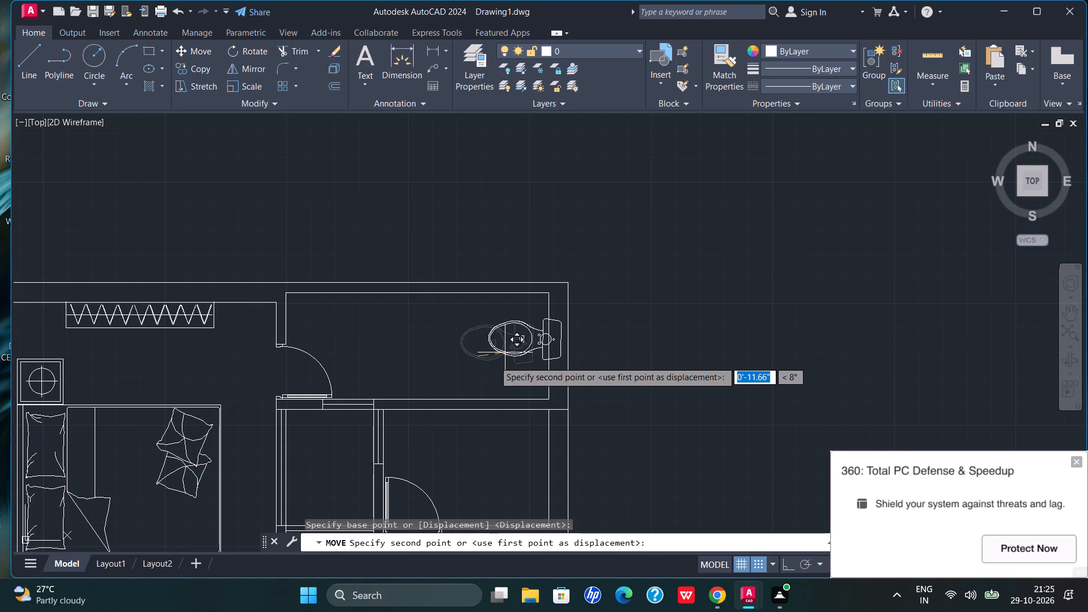
left_click(486, 362)
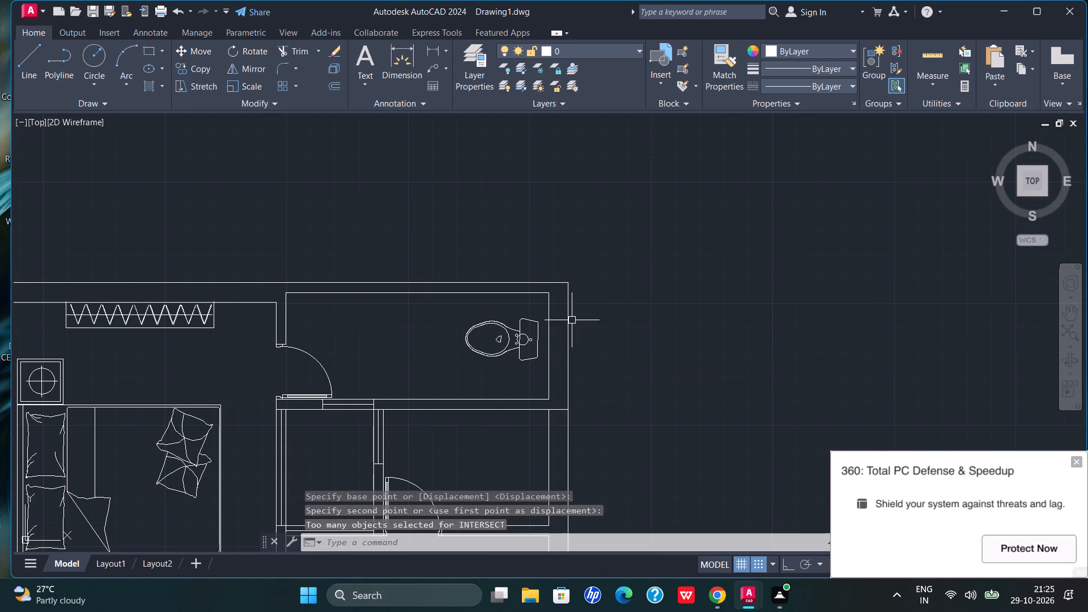
Copy the reduced toilet block in the uppermost toilet room to the clipboard.
left_click_drag(538, 311, 484, 316)
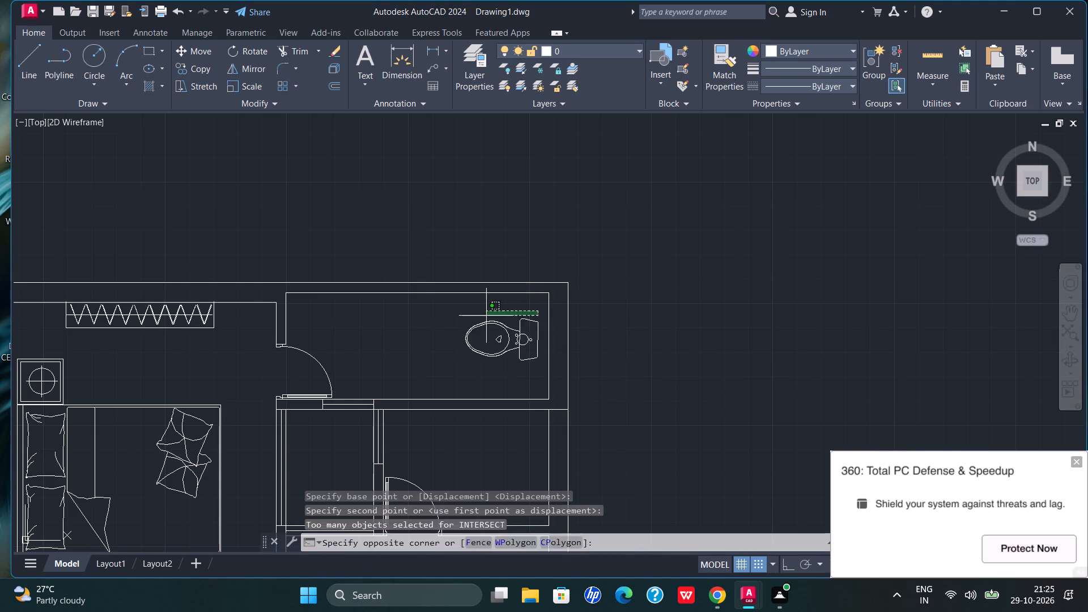
left_click_drag(484, 316, 463, 356)
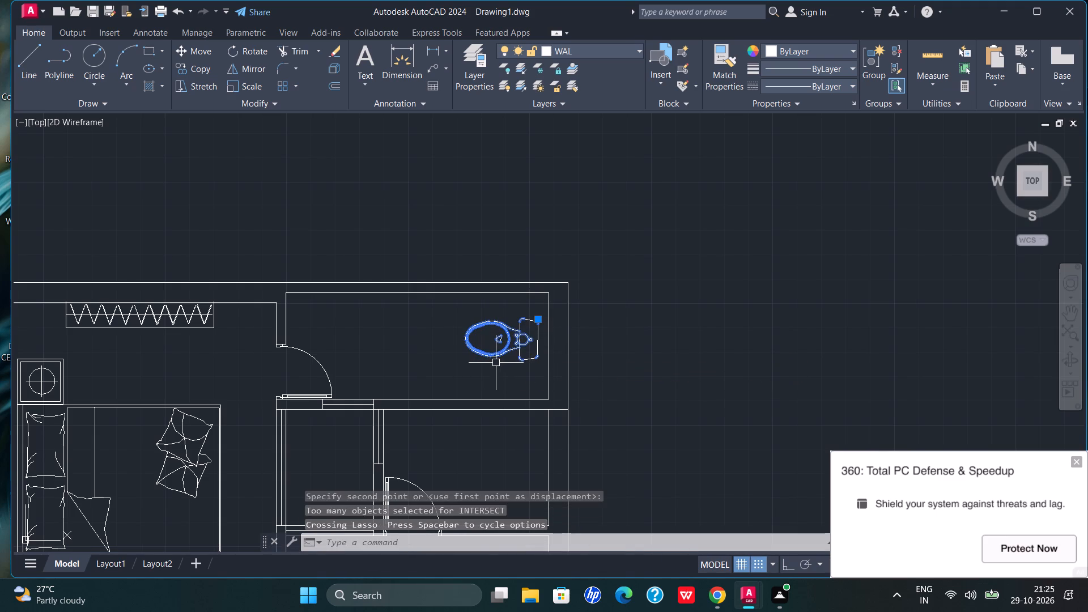
key("ctrl+c")
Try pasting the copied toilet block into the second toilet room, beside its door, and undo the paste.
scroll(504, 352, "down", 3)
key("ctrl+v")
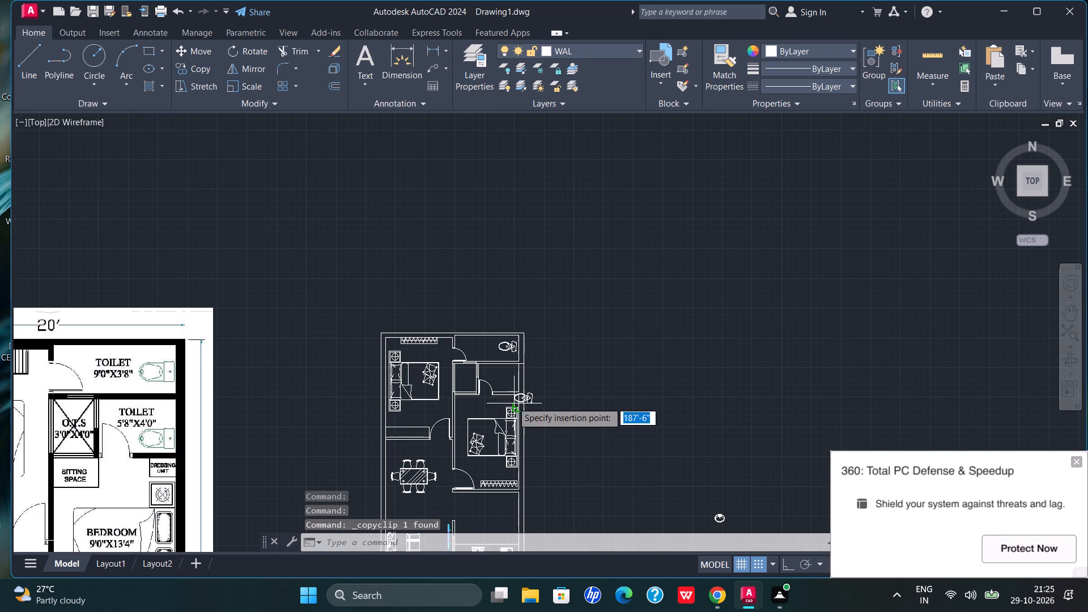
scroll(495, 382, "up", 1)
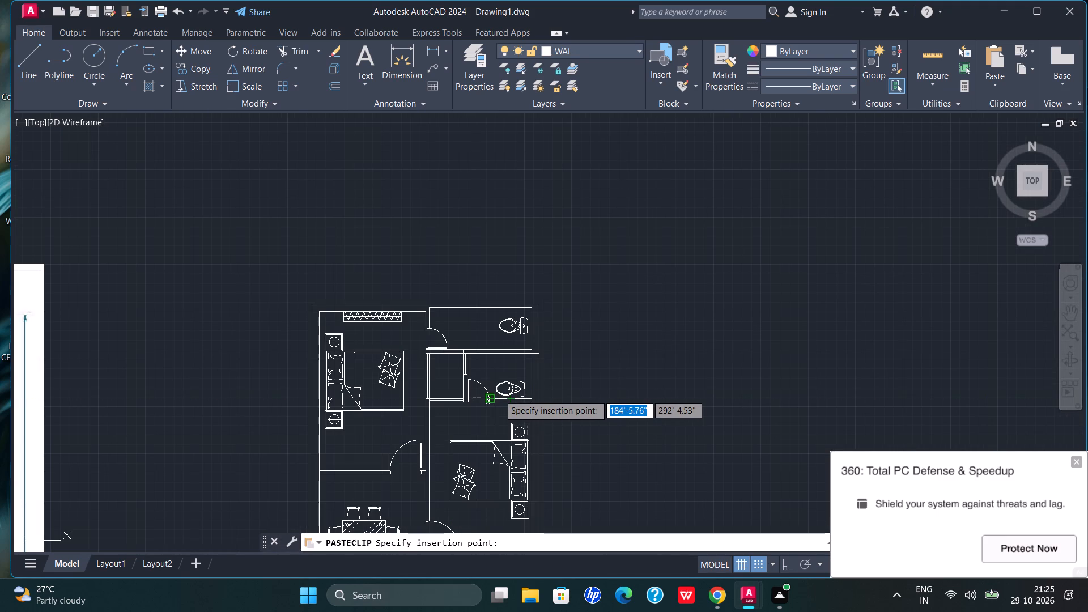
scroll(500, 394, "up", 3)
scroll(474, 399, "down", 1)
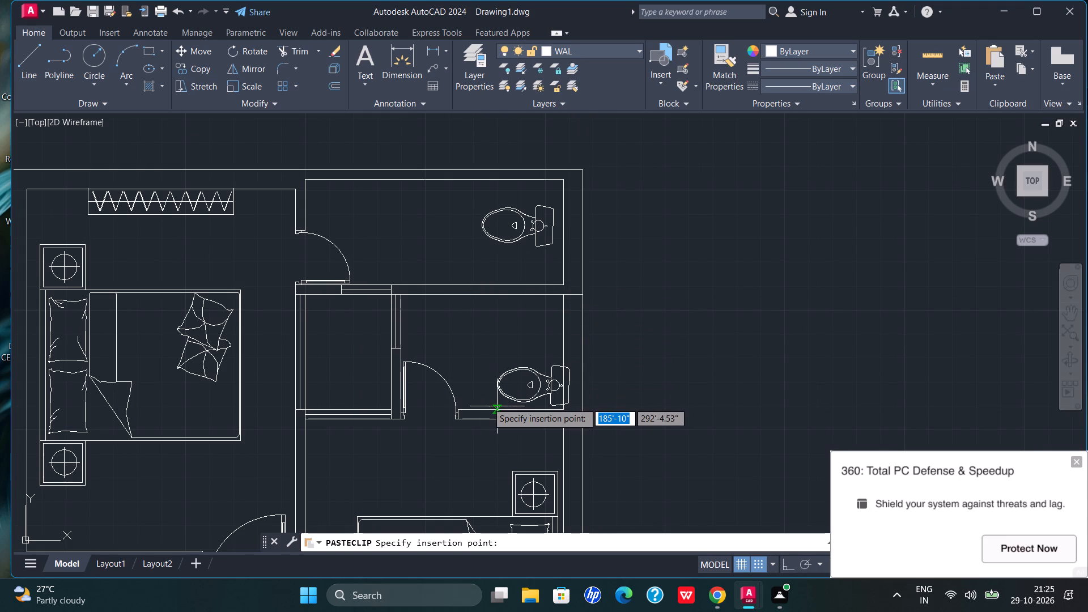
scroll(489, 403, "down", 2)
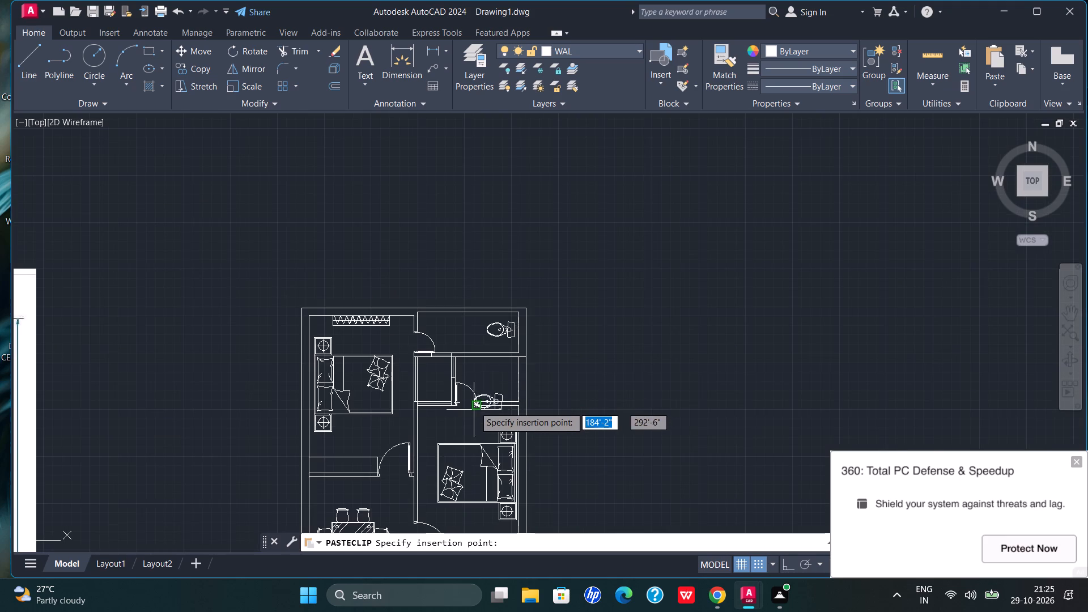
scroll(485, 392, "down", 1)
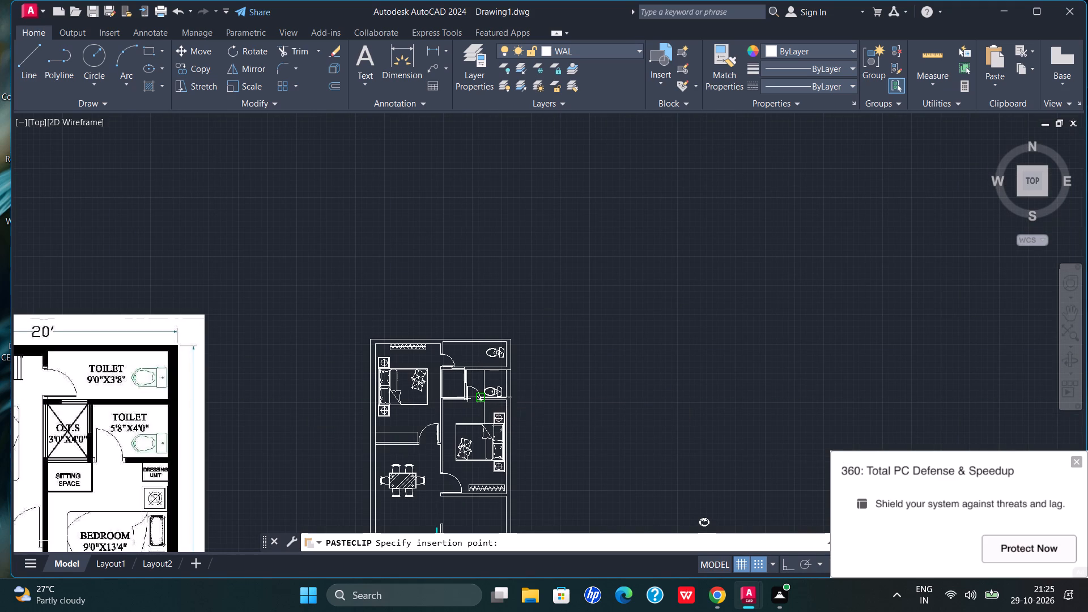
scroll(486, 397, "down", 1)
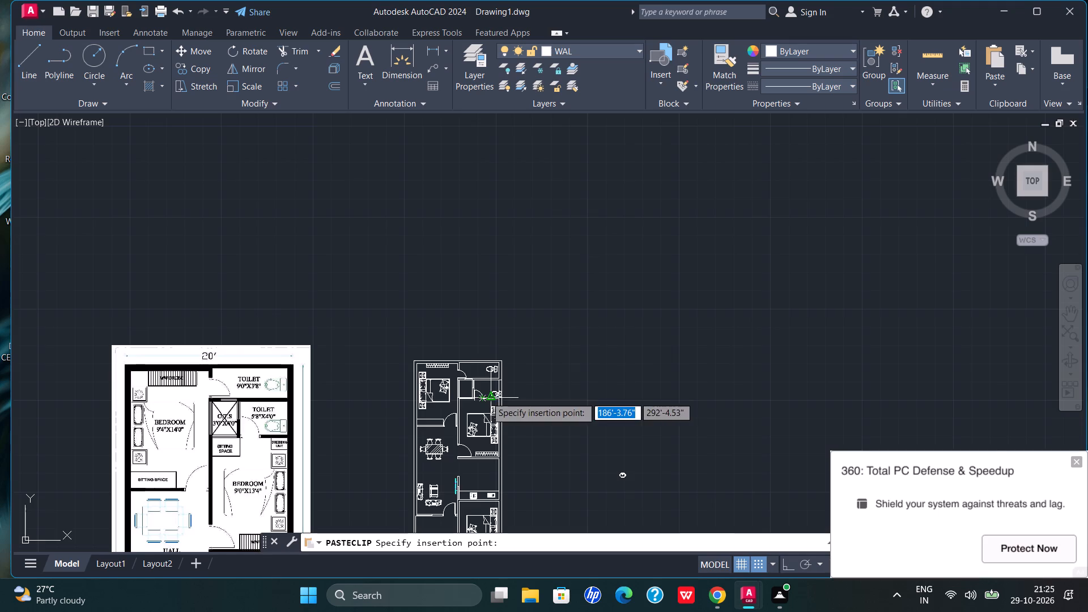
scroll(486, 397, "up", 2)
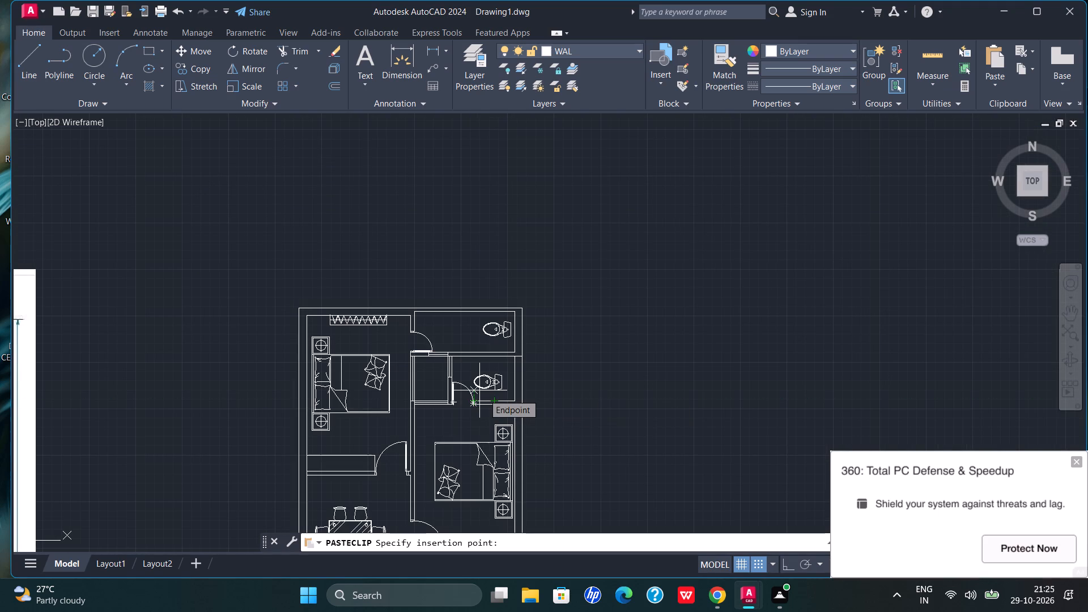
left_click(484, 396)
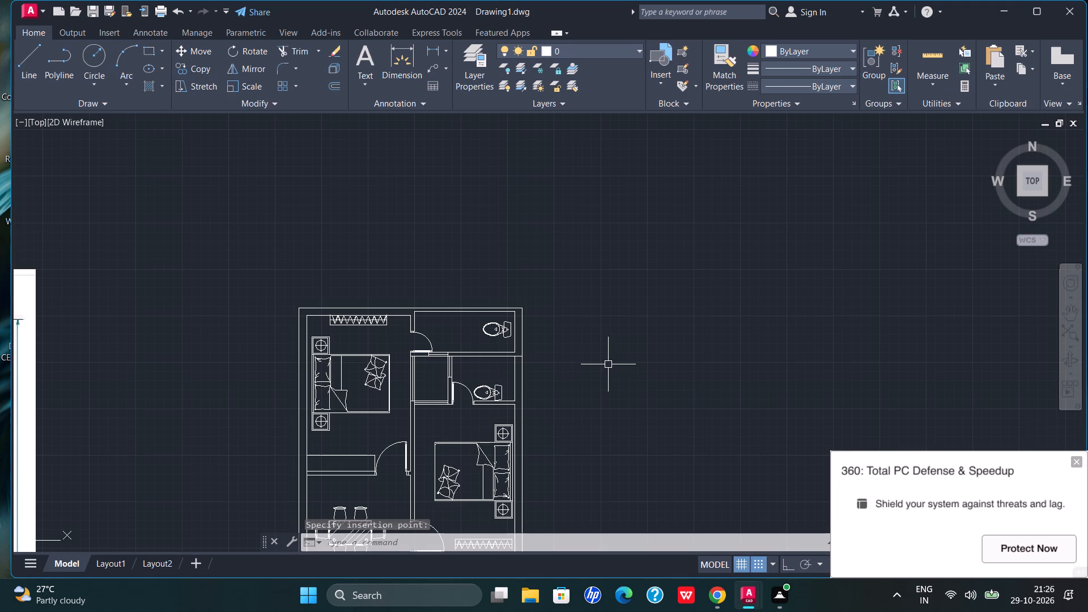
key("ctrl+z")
Paste the copied toilet block into the second toilet room, just above its lower wall.
scroll(544, 342, "up", 2)
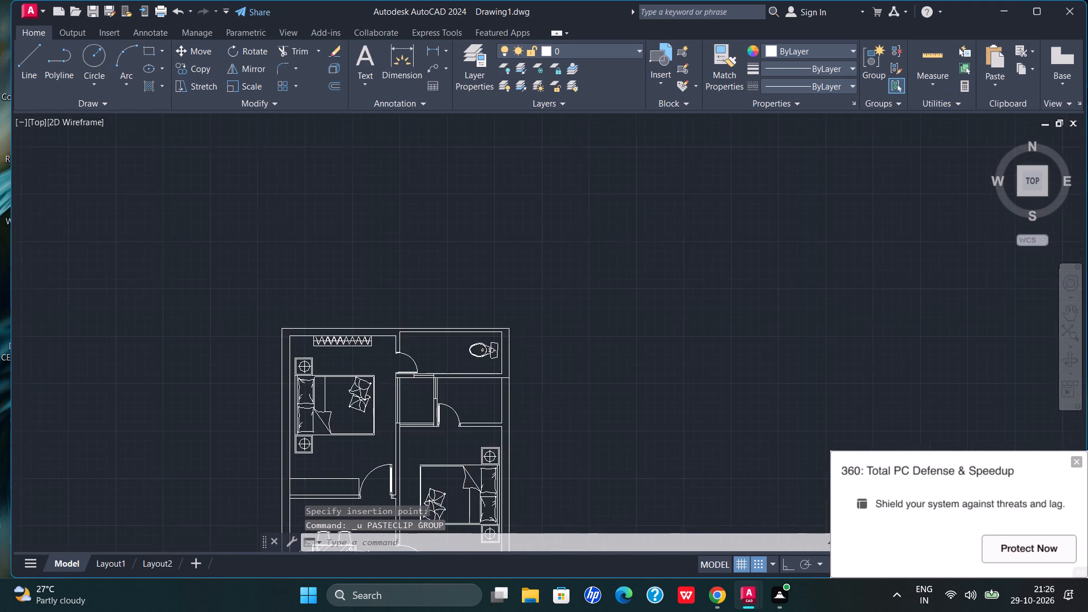
key("ctrl+v")
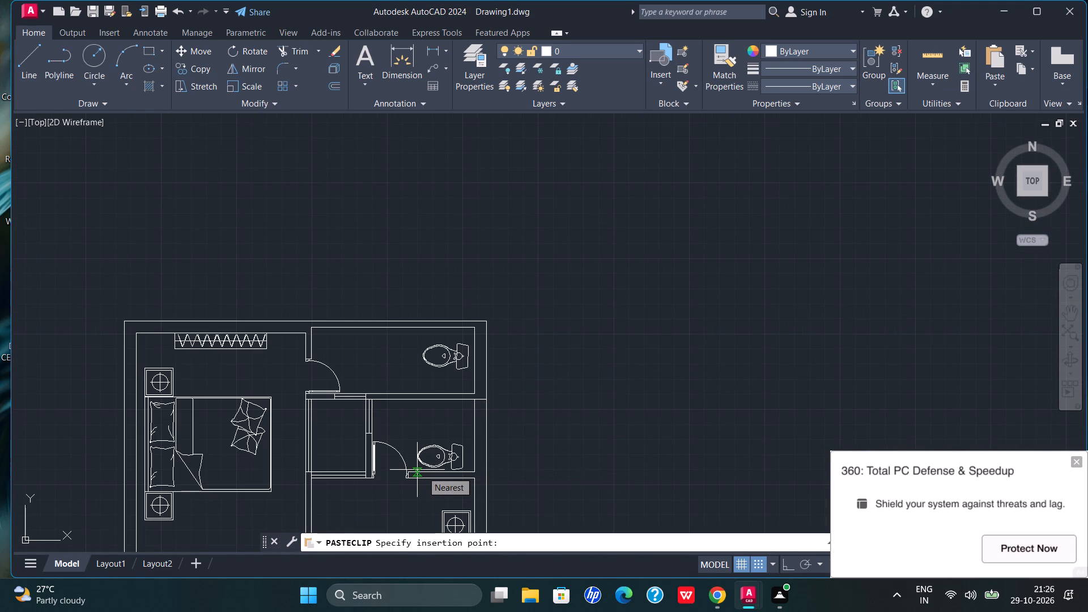
scroll(425, 474, "down", 1)
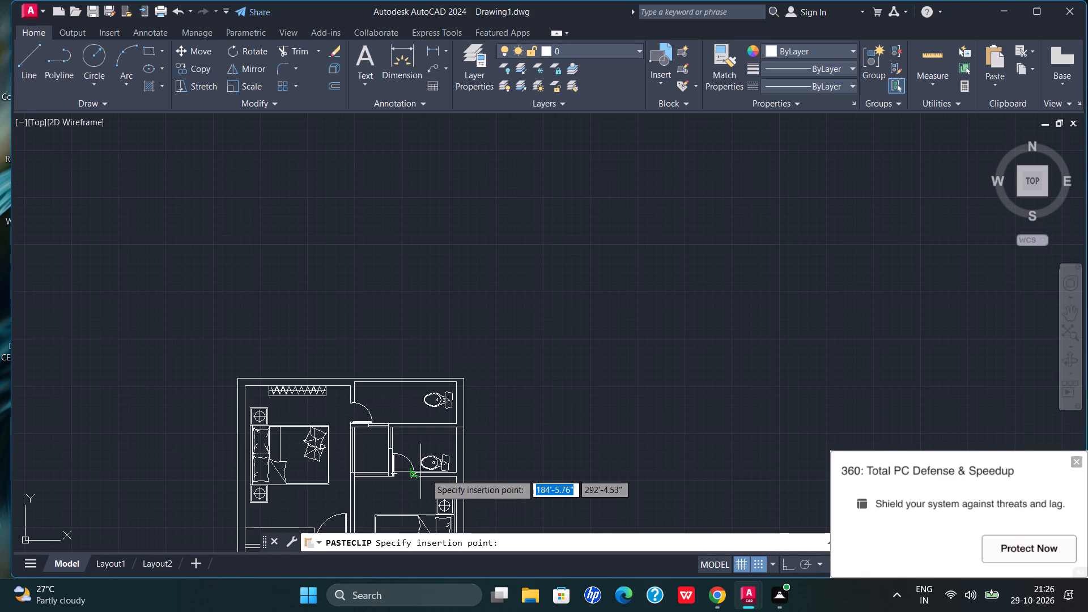
scroll(425, 474, "down", 2)
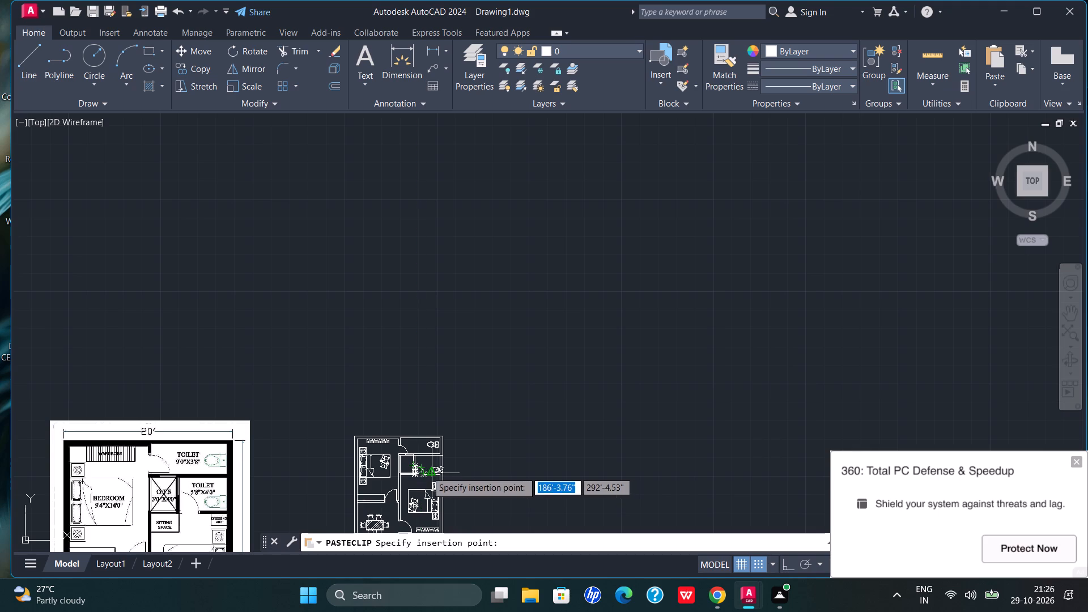
scroll(426, 470, "up", 1)
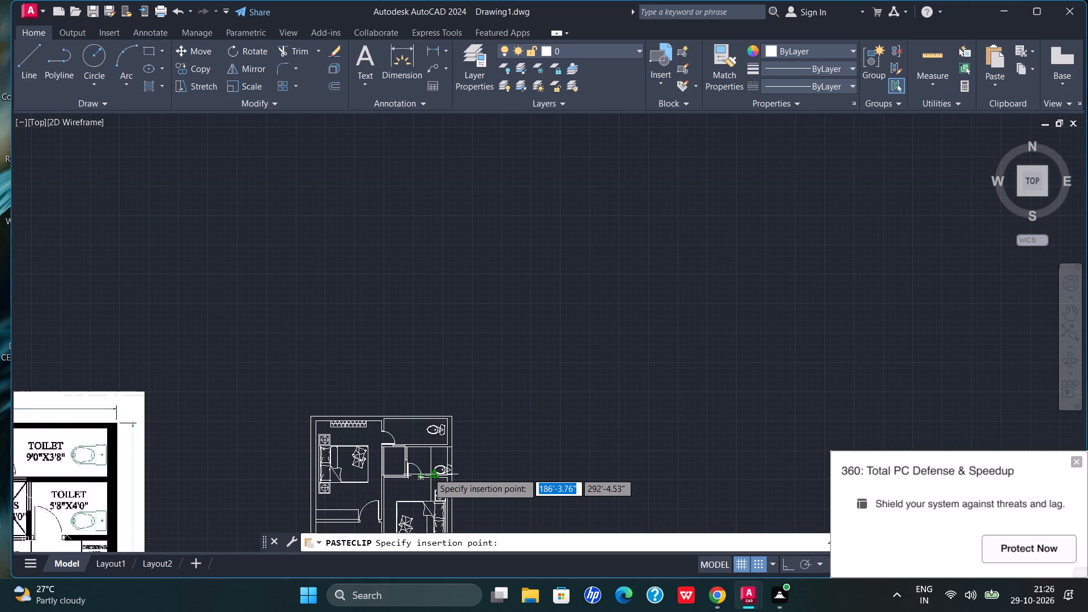
left_click(426, 473)
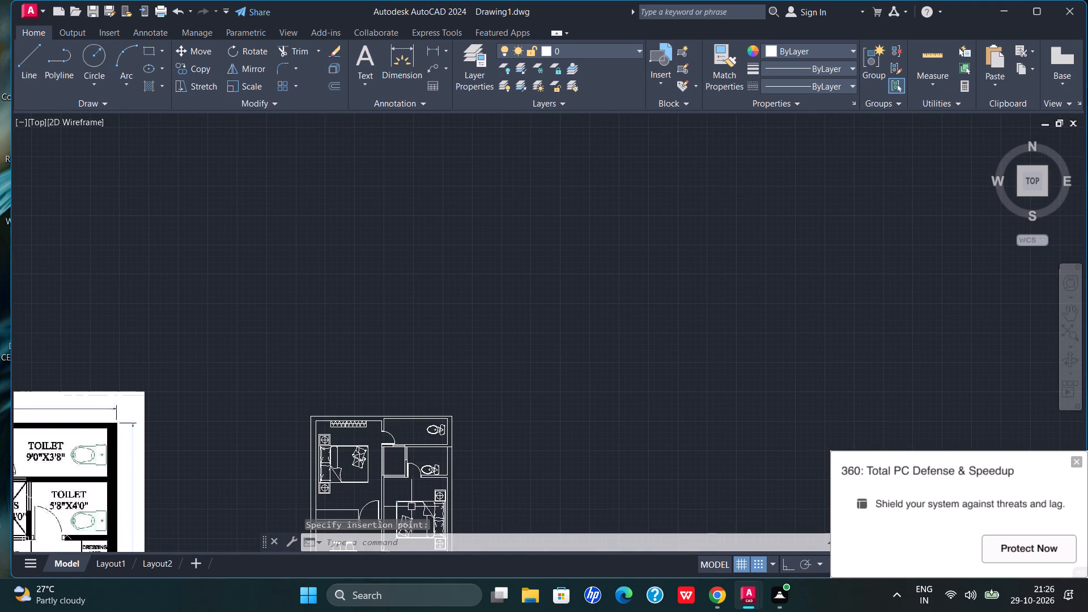
Move the pasted toilet block toward the outer side wall, roughly in line with the toilet in the room above.
scroll(435, 468, "up", 3)
left_click_drag(450, 461, 381, 503)
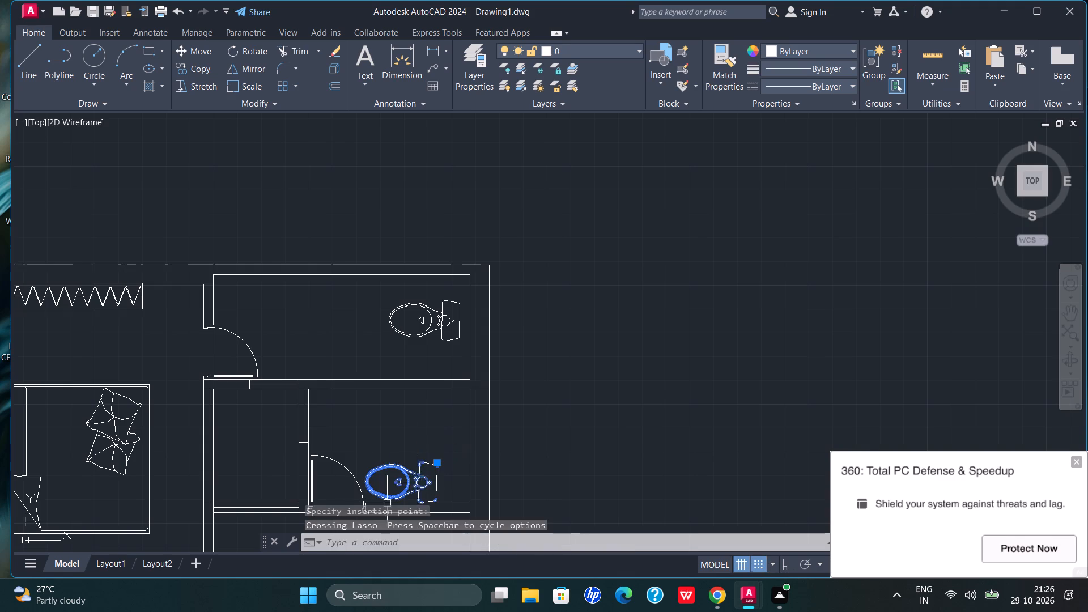
scroll(354, 279, "down", 1)
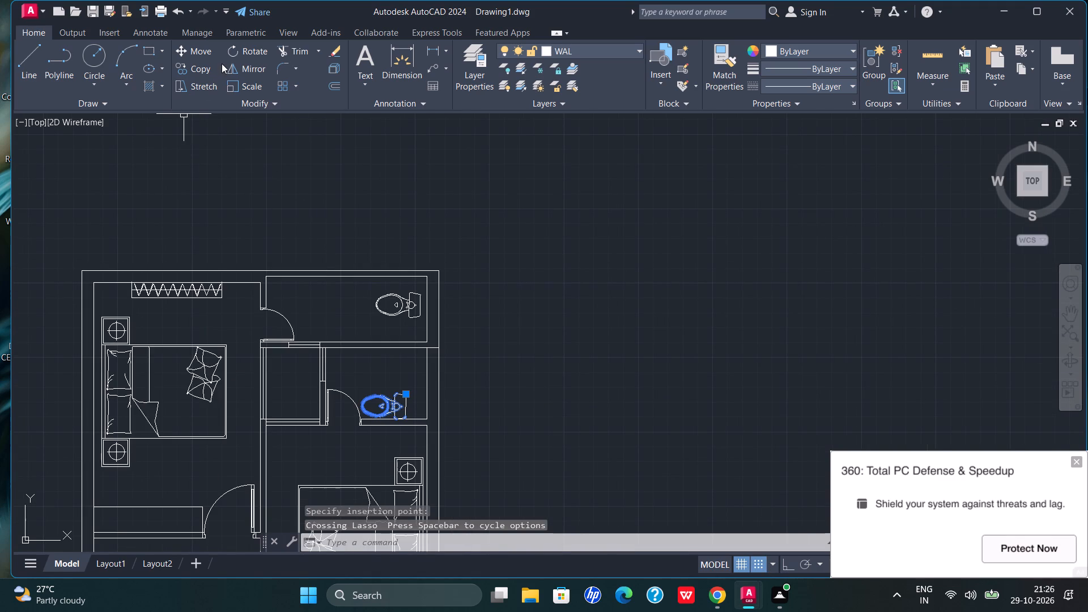
left_click(199, 52)
left_click(407, 408)
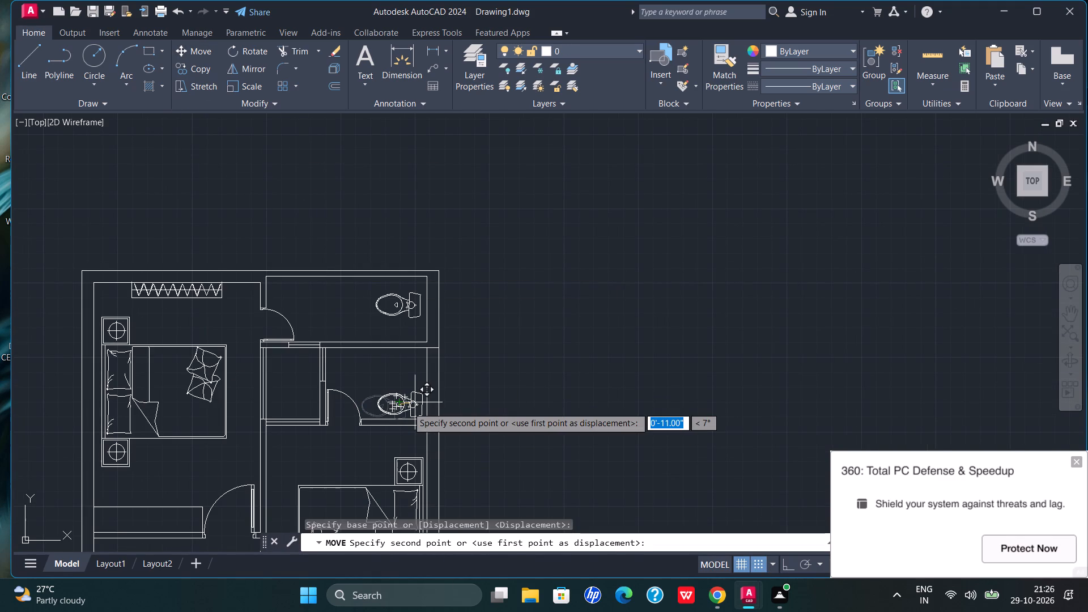
left_click(407, 407)
Compare the toilet layout of the floor plan with the reference image, including the small toilet beside the stairs.
scroll(627, 408, "down", 2)
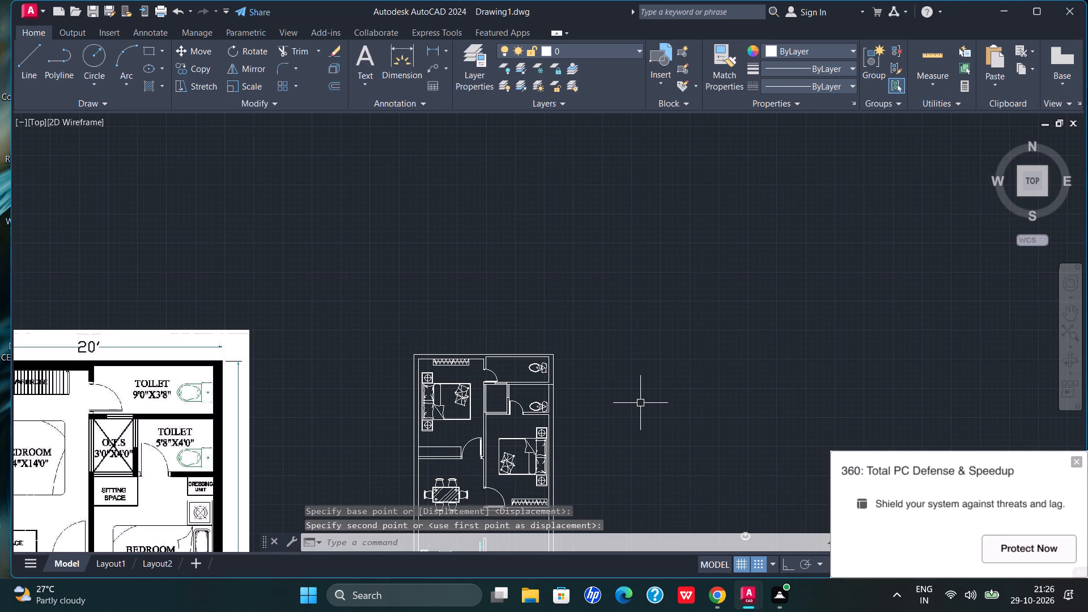
scroll(609, 326, "down", 1)
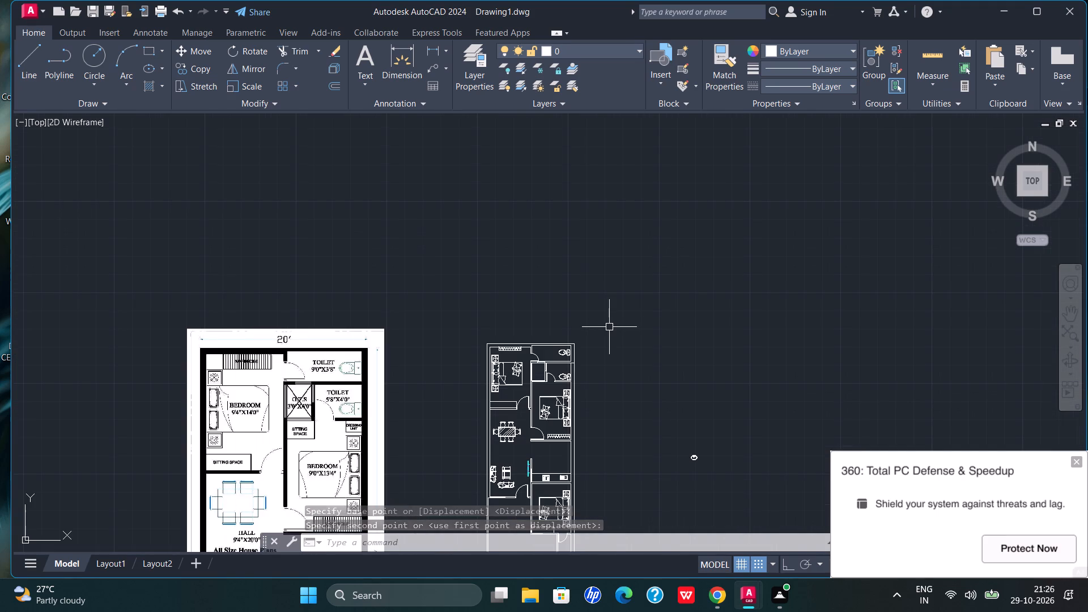
scroll(343, 388, "down", 3)
scroll(334, 452, "down", 1)
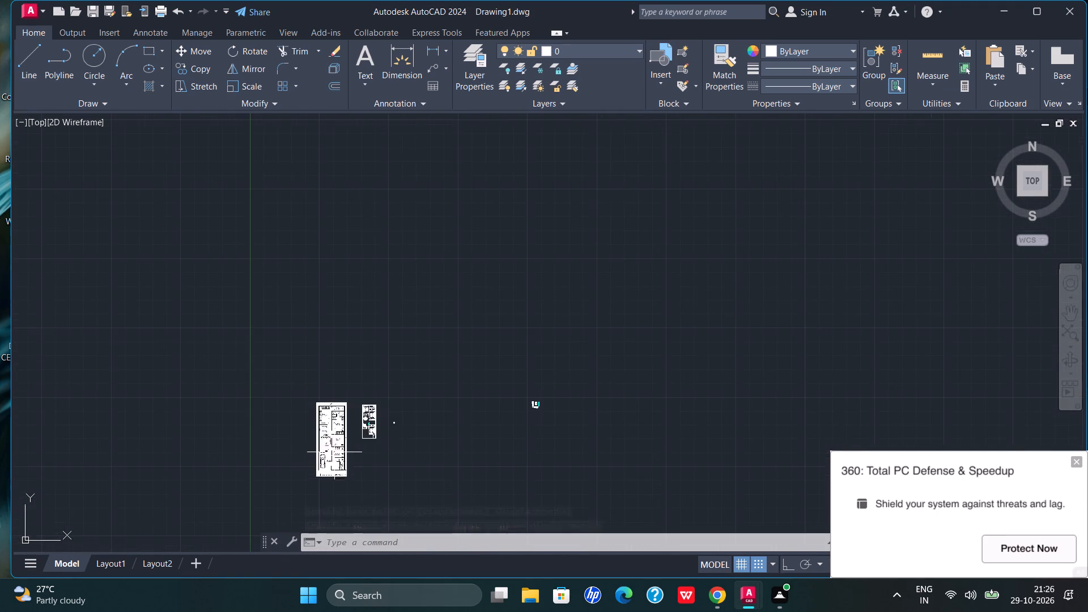
scroll(325, 473, "up", 3)
scroll(397, 442, "up", 2)
scroll(386, 432, "down", 2)
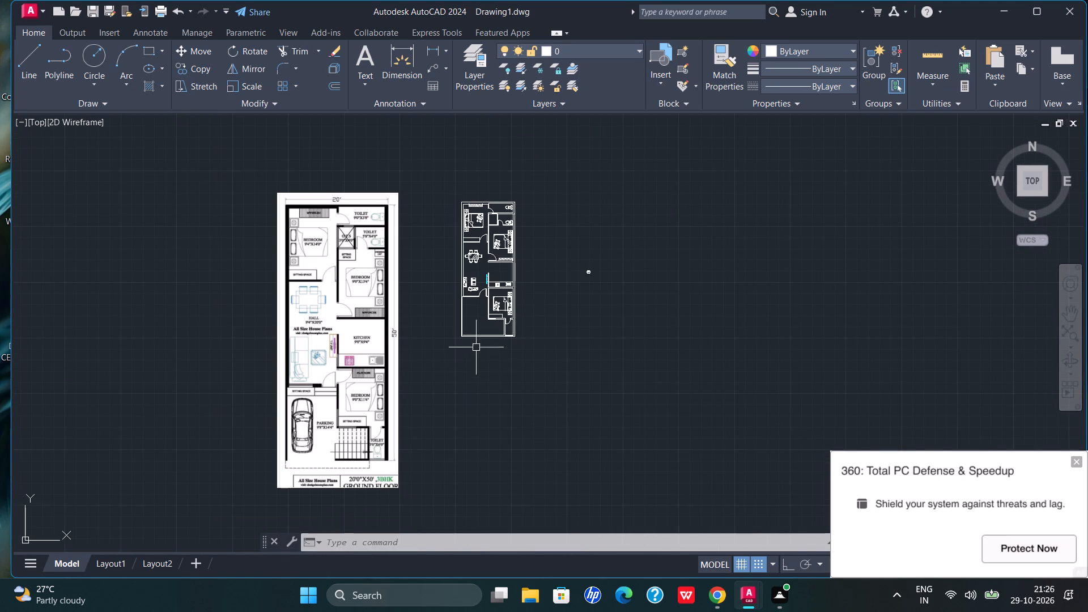
scroll(538, 247, "up", 3)
scroll(434, 147, "up", 3)
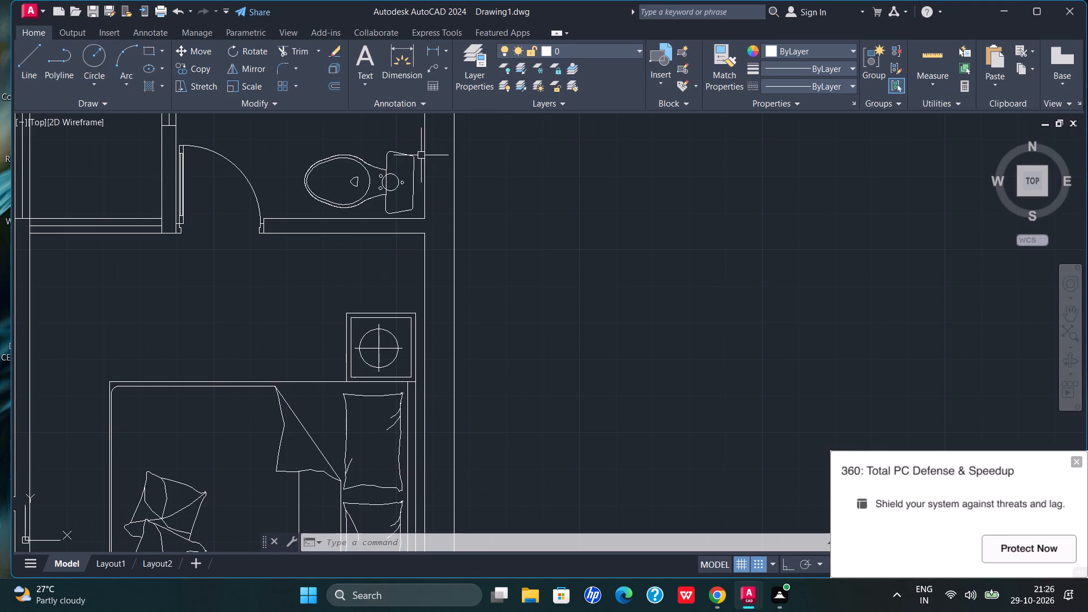
scroll(577, 147, "down", 3)
scroll(624, 237, "down", 3)
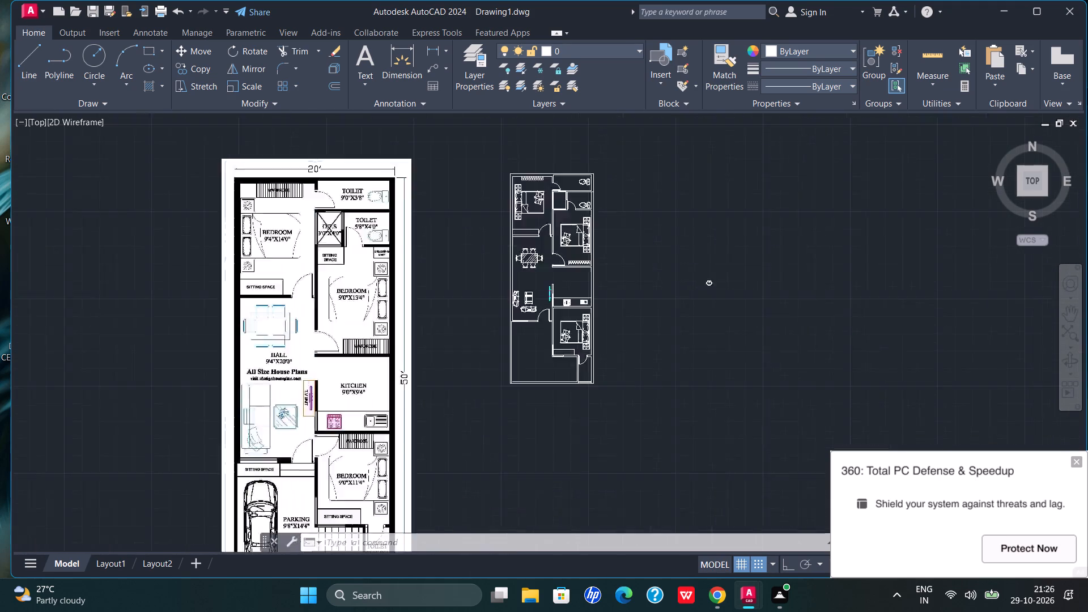
scroll(640, 329, "up", 3)
scroll(637, 328, "down", 3)
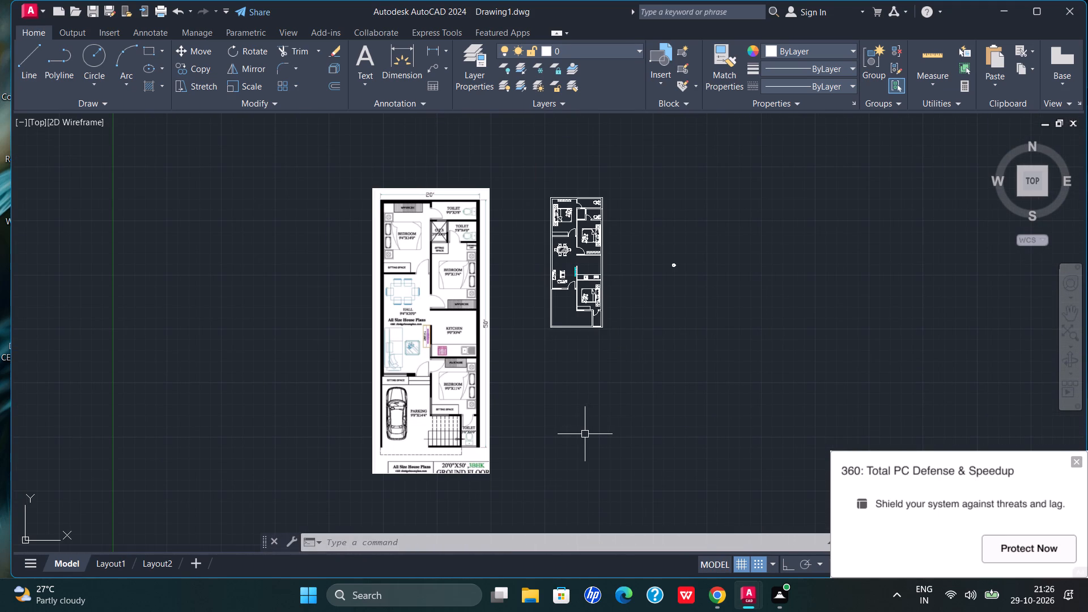
Paste another copy of the toilet block in the empty space outside the plan, near the lowest toilet room.
key("ctrl+v")
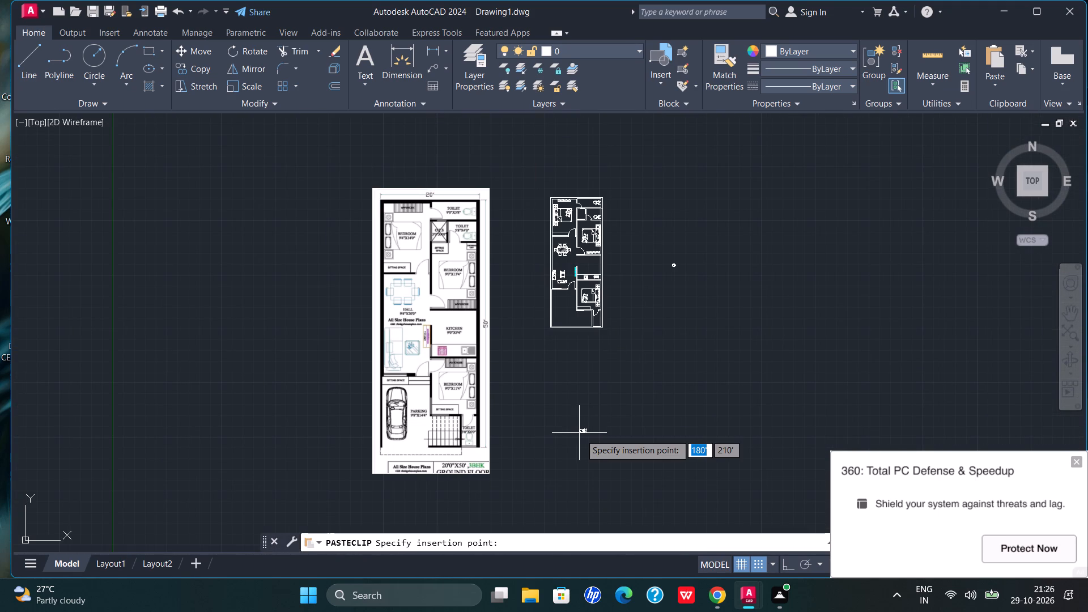
scroll(624, 329, "up", 4)
left_click(558, 336)
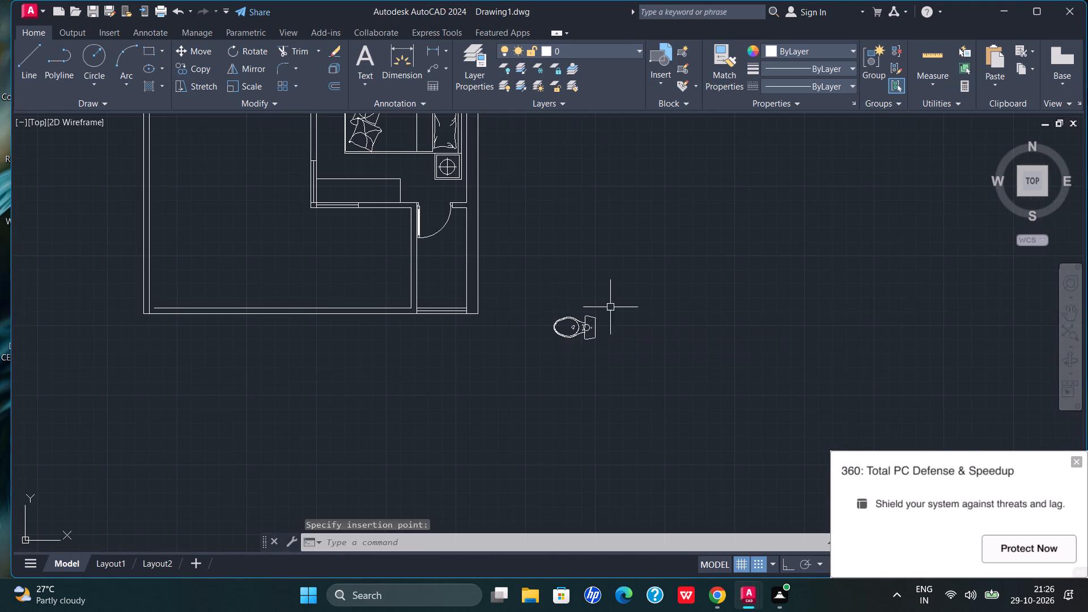
Rotate the new toilet block 270° about its tank corner with Ortho on, so the tank lies at the bottom.
left_click_drag(618, 284, 588, 363)
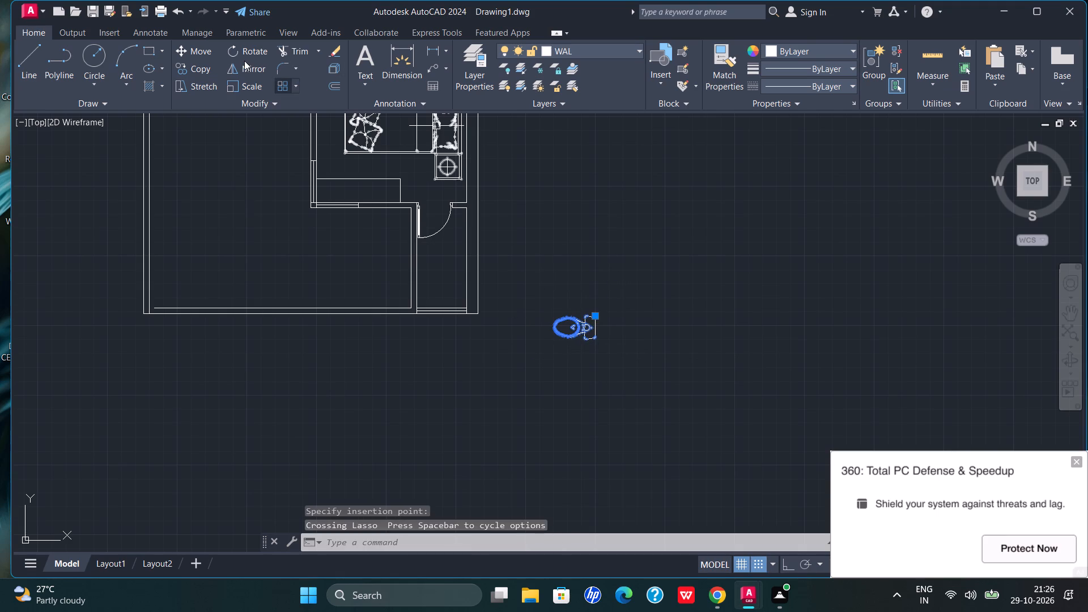
left_click(245, 57)
left_click(594, 308)
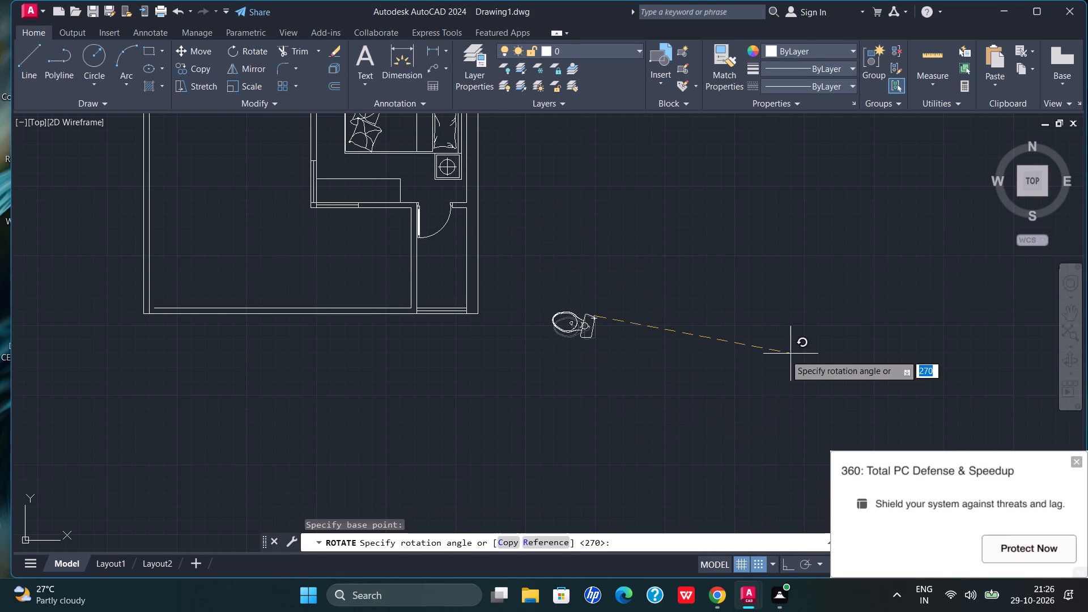
key("F8")
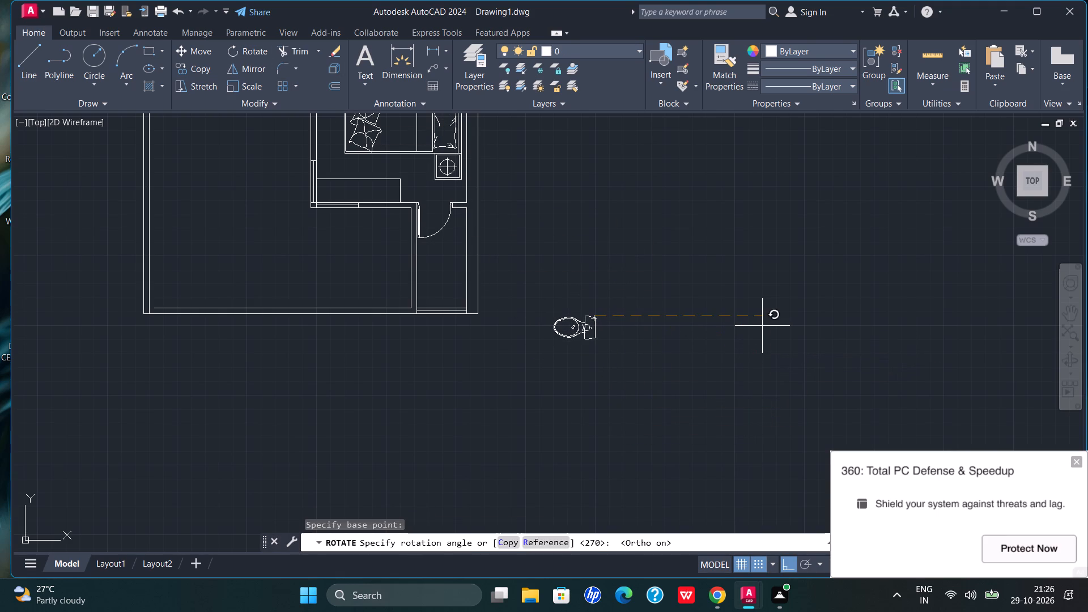
left_click(560, 387)
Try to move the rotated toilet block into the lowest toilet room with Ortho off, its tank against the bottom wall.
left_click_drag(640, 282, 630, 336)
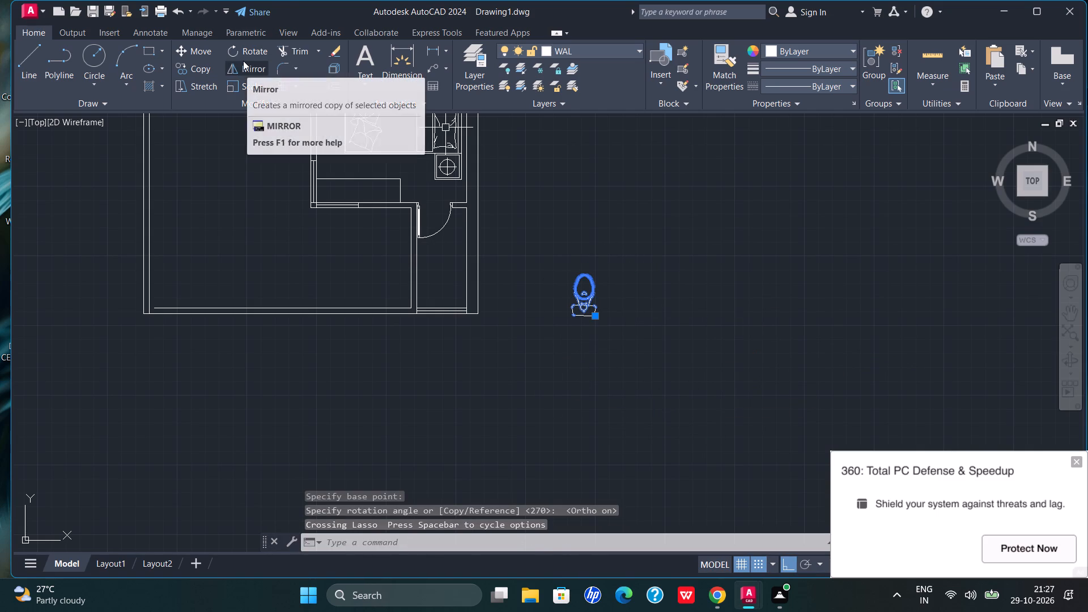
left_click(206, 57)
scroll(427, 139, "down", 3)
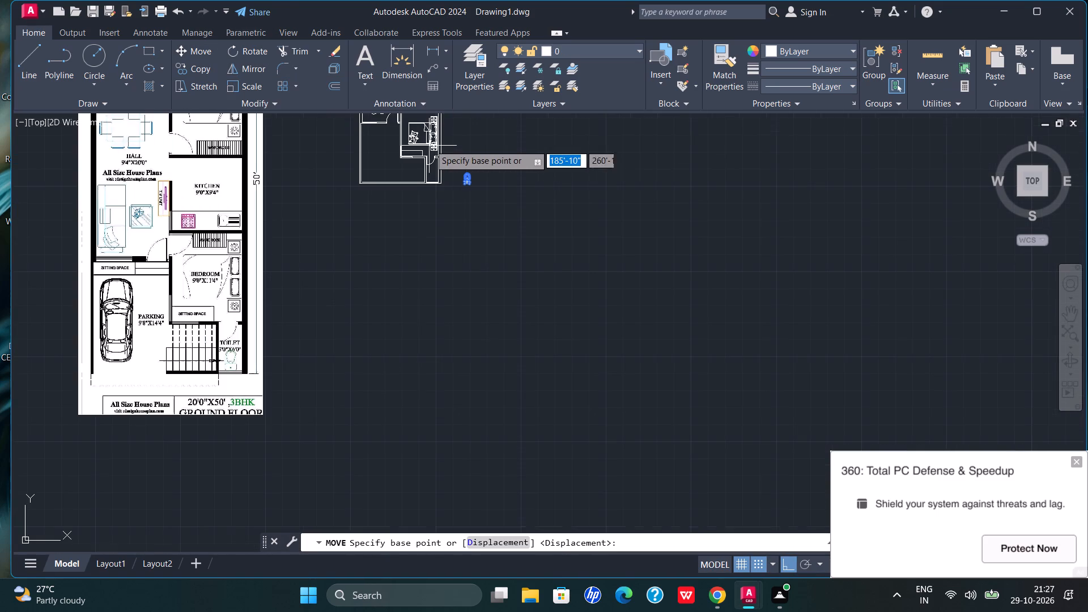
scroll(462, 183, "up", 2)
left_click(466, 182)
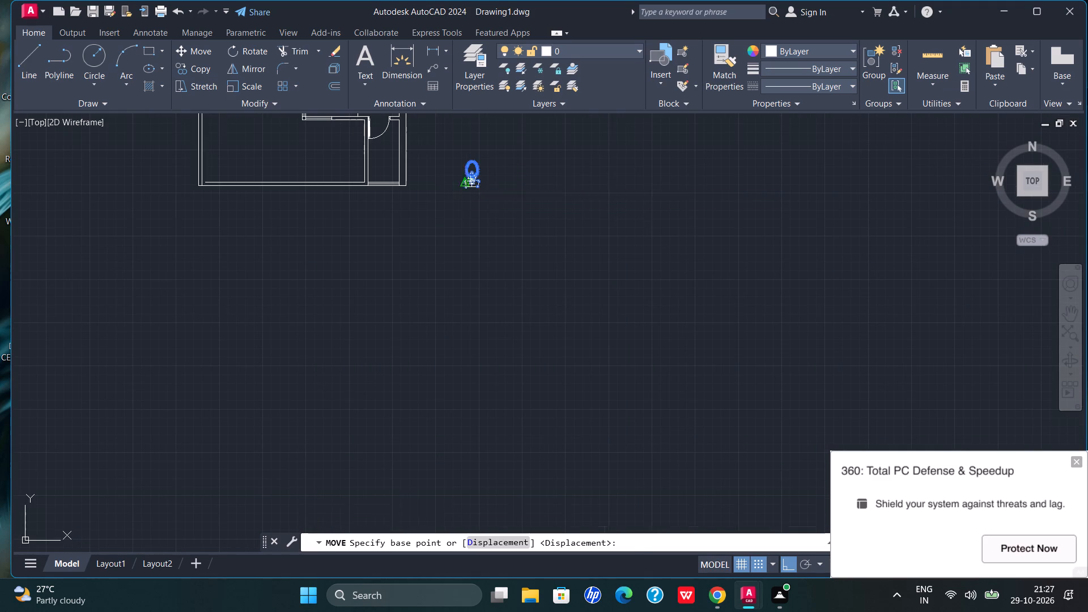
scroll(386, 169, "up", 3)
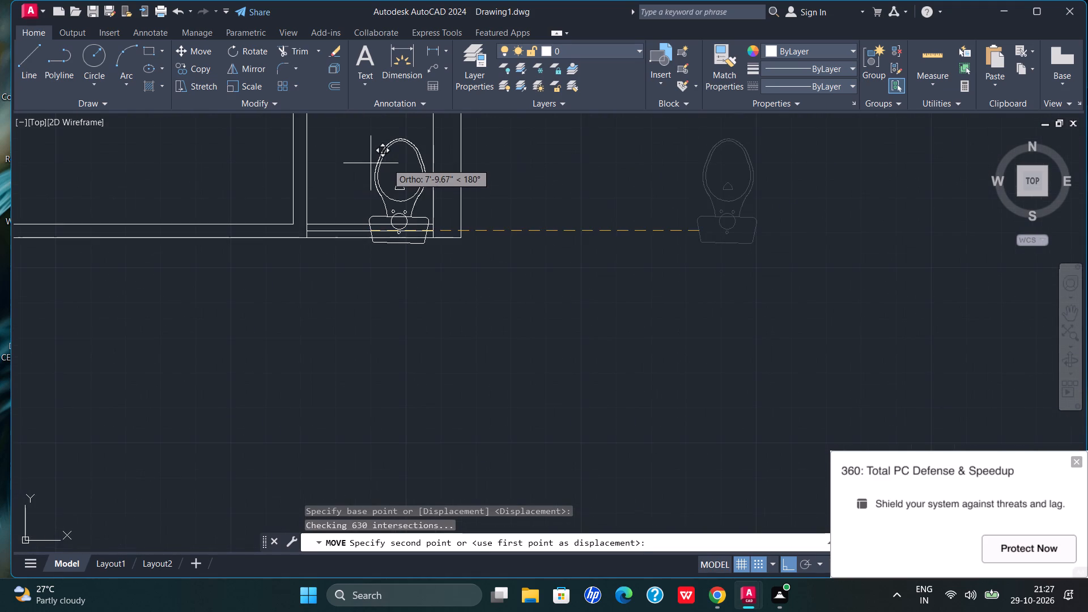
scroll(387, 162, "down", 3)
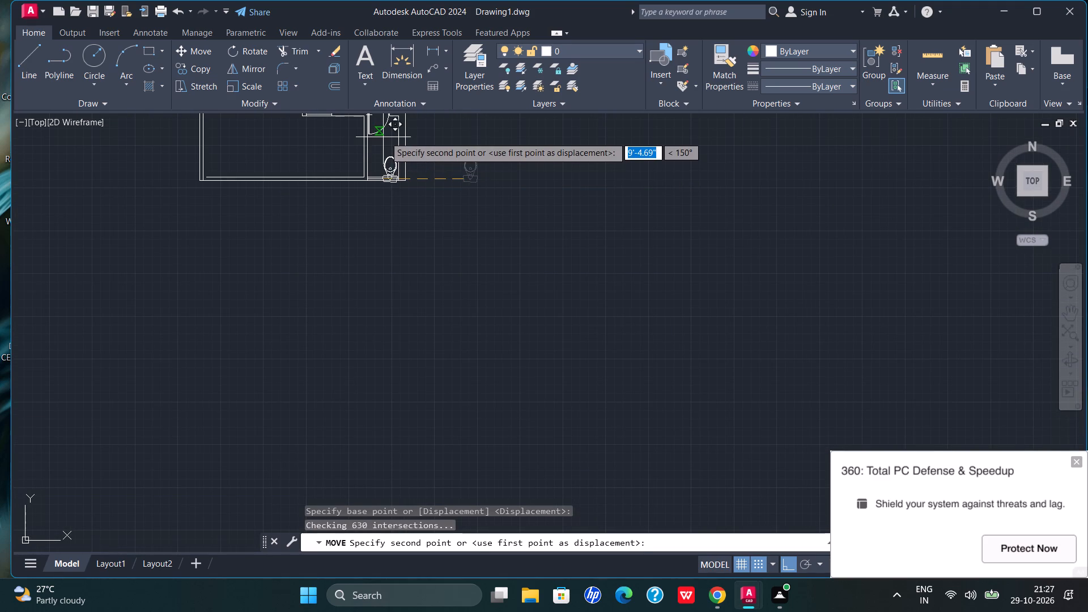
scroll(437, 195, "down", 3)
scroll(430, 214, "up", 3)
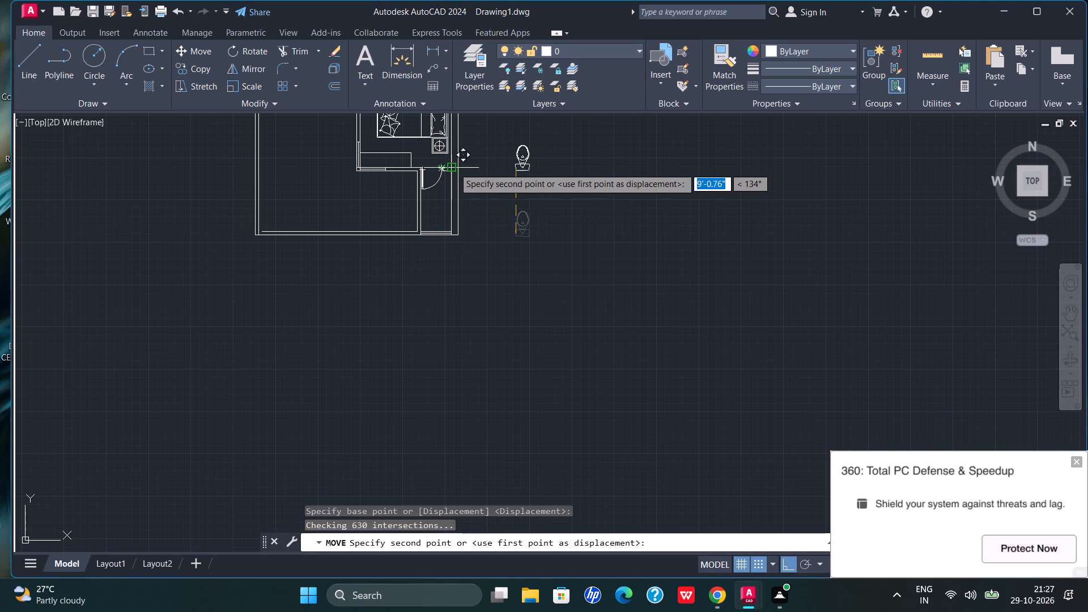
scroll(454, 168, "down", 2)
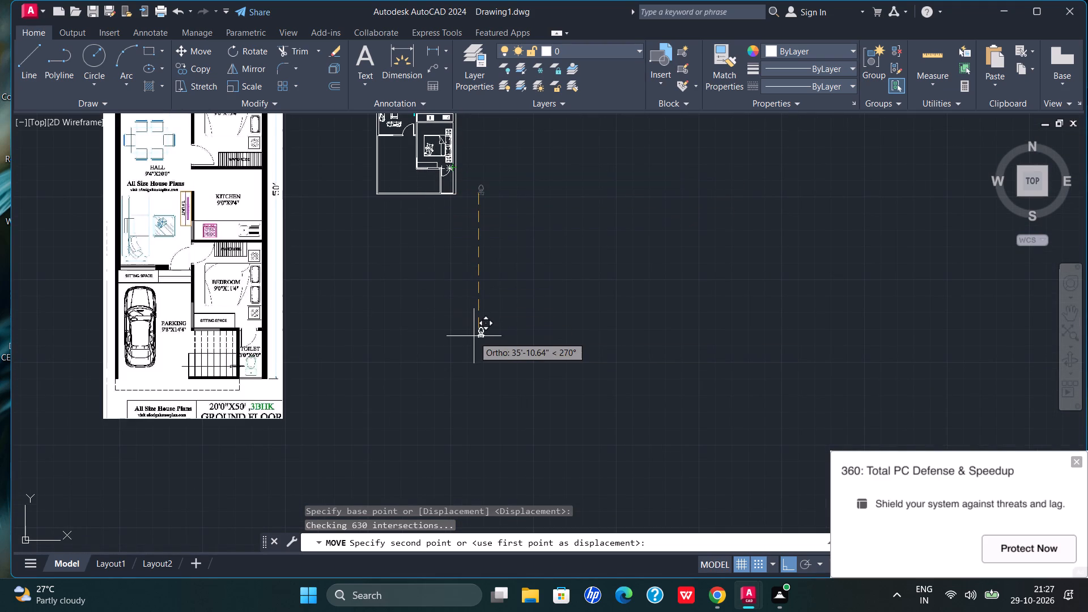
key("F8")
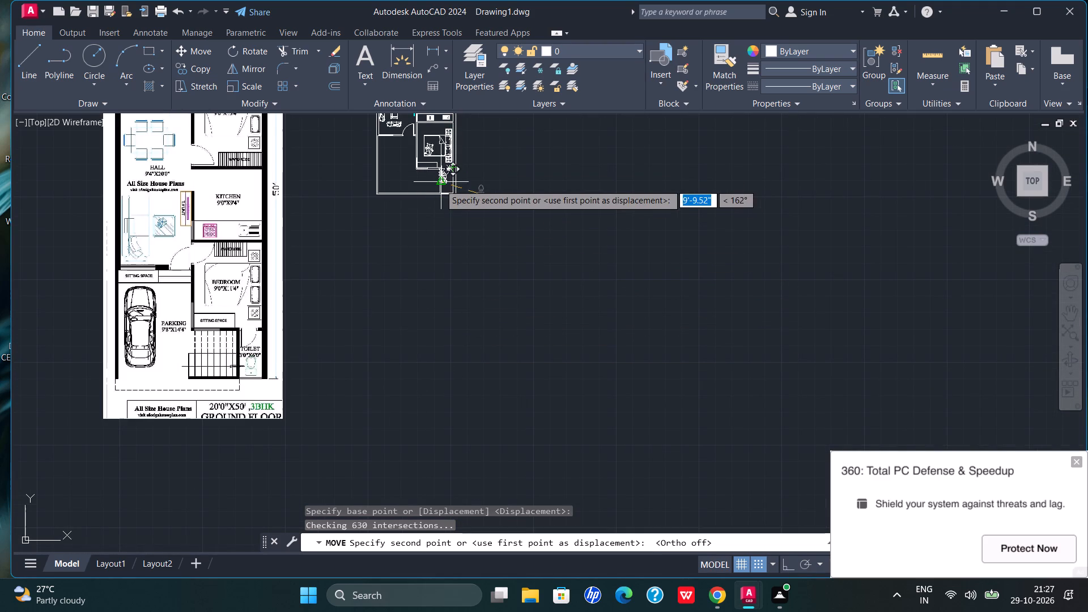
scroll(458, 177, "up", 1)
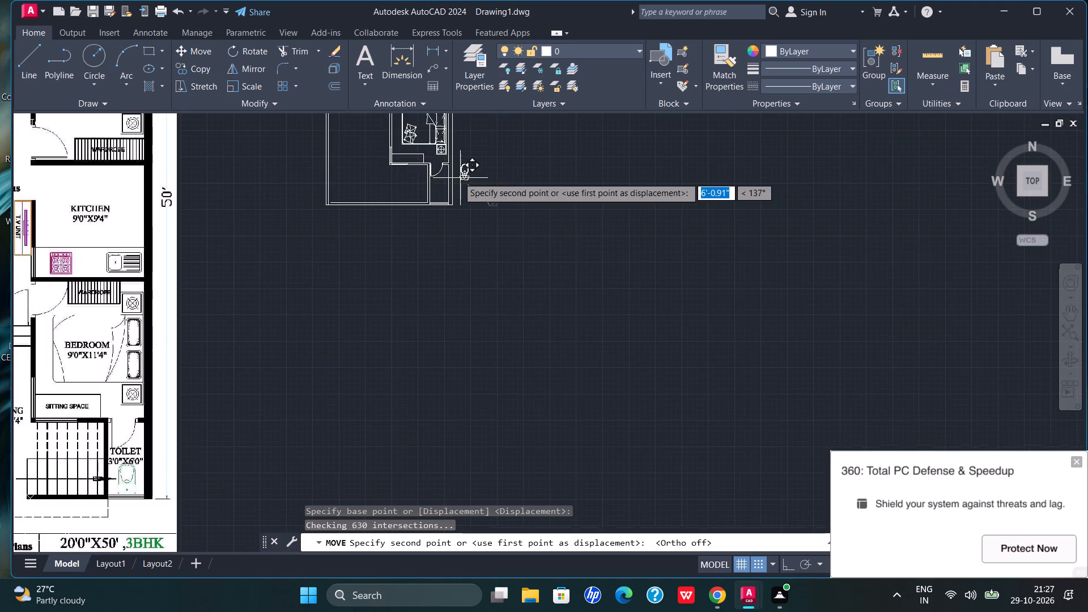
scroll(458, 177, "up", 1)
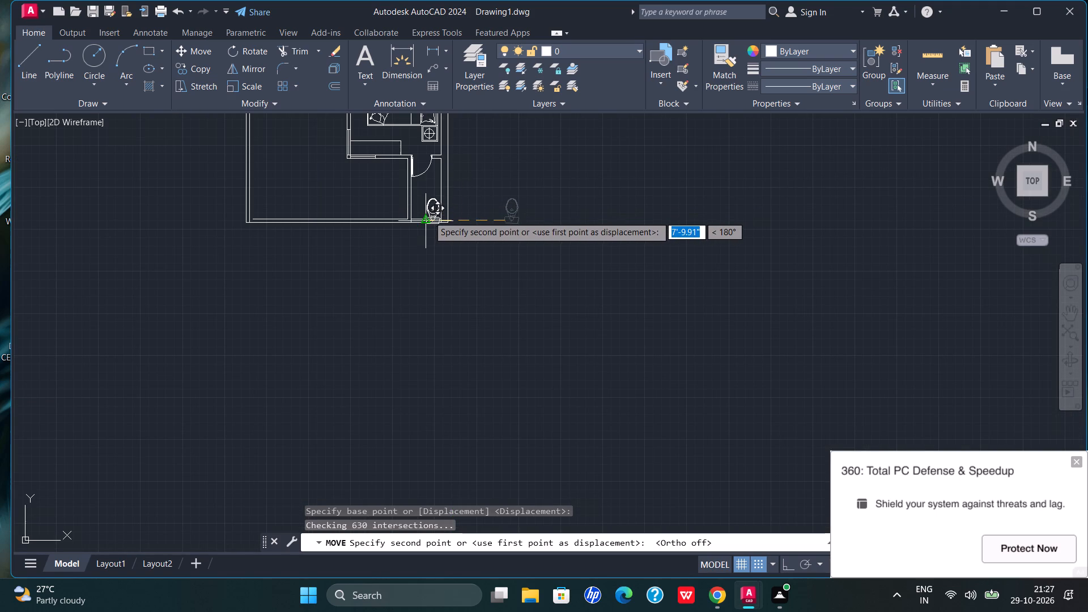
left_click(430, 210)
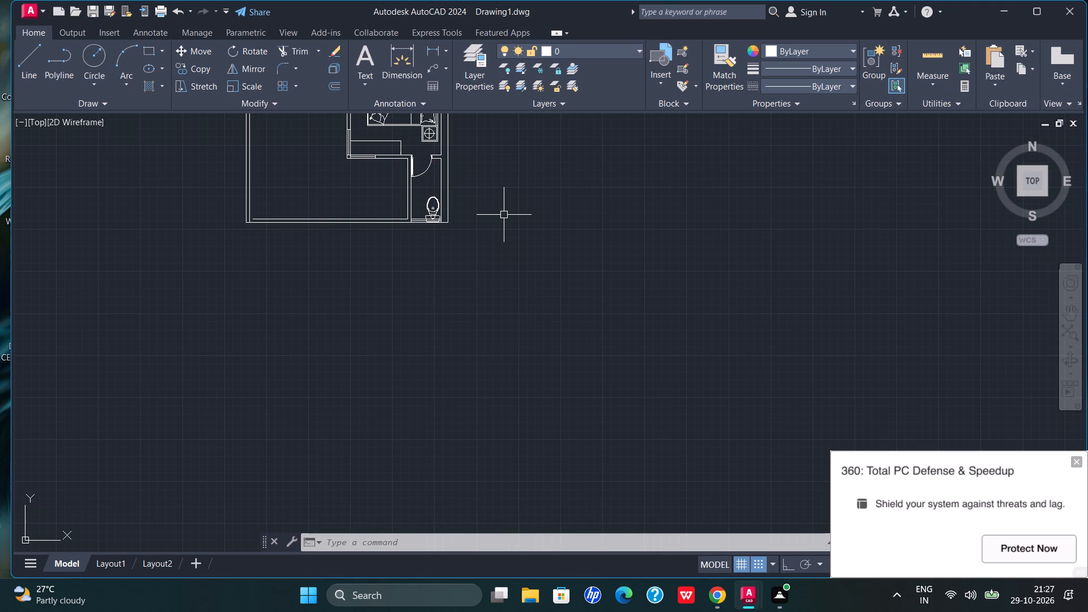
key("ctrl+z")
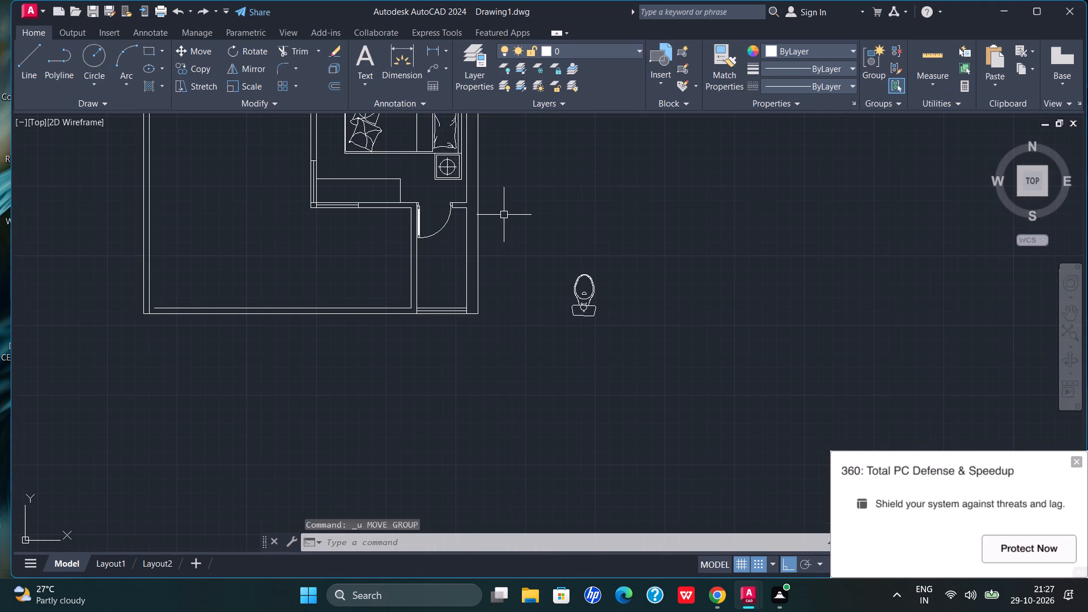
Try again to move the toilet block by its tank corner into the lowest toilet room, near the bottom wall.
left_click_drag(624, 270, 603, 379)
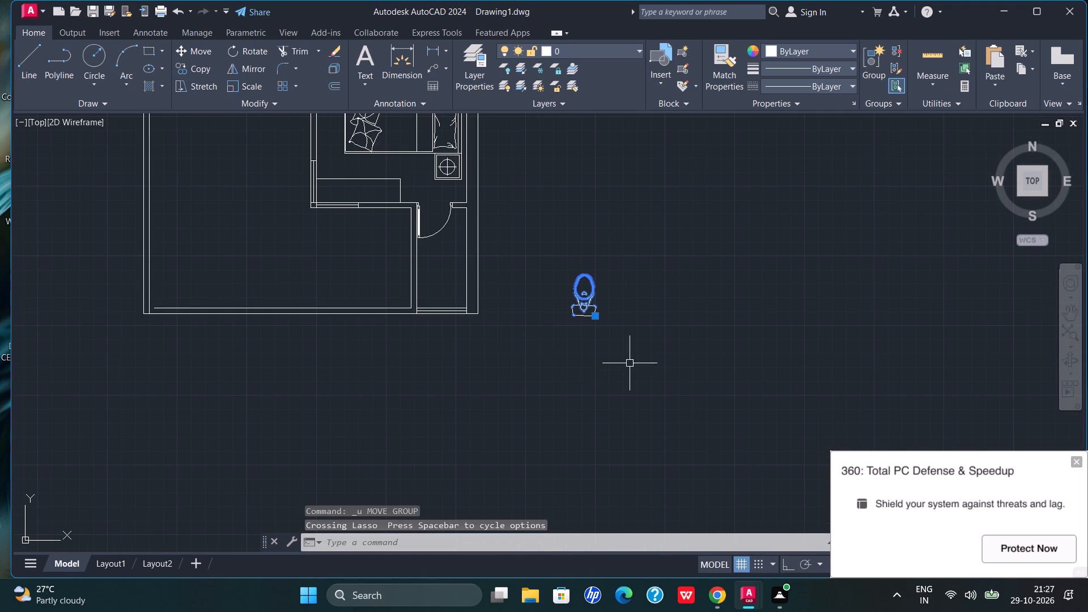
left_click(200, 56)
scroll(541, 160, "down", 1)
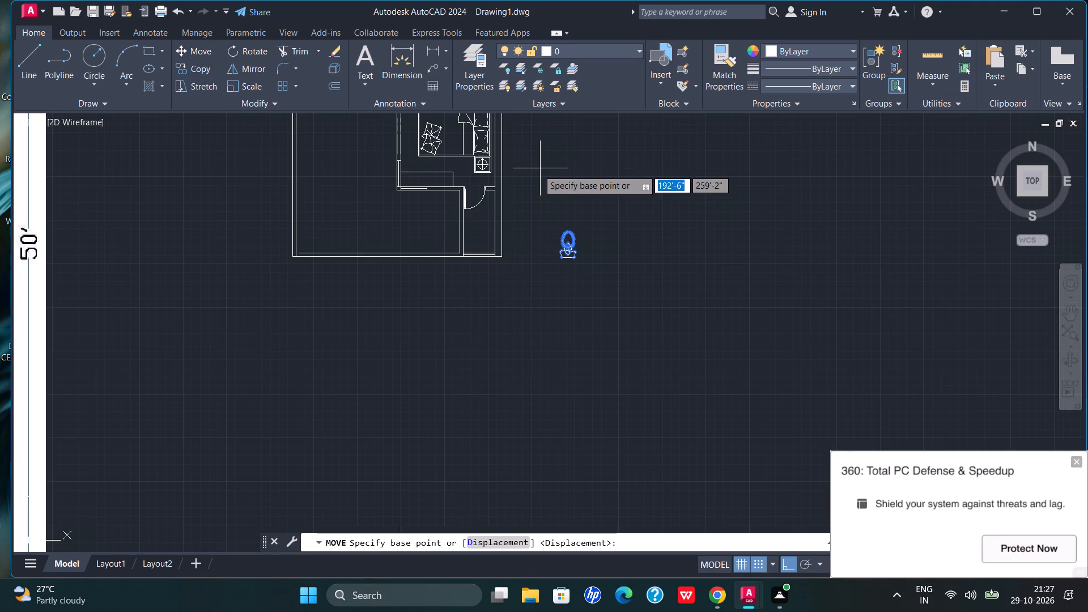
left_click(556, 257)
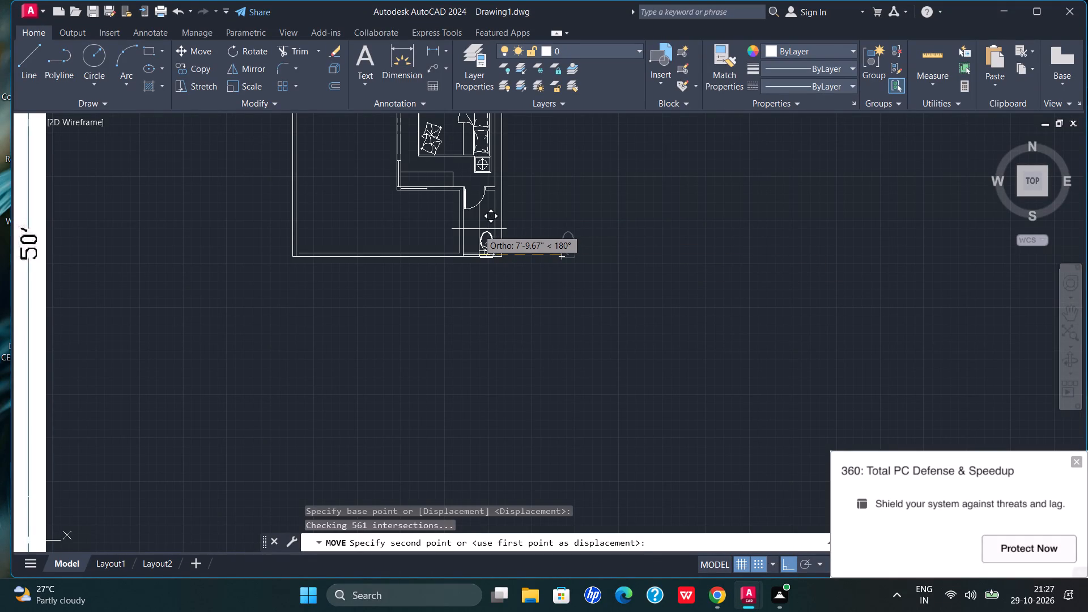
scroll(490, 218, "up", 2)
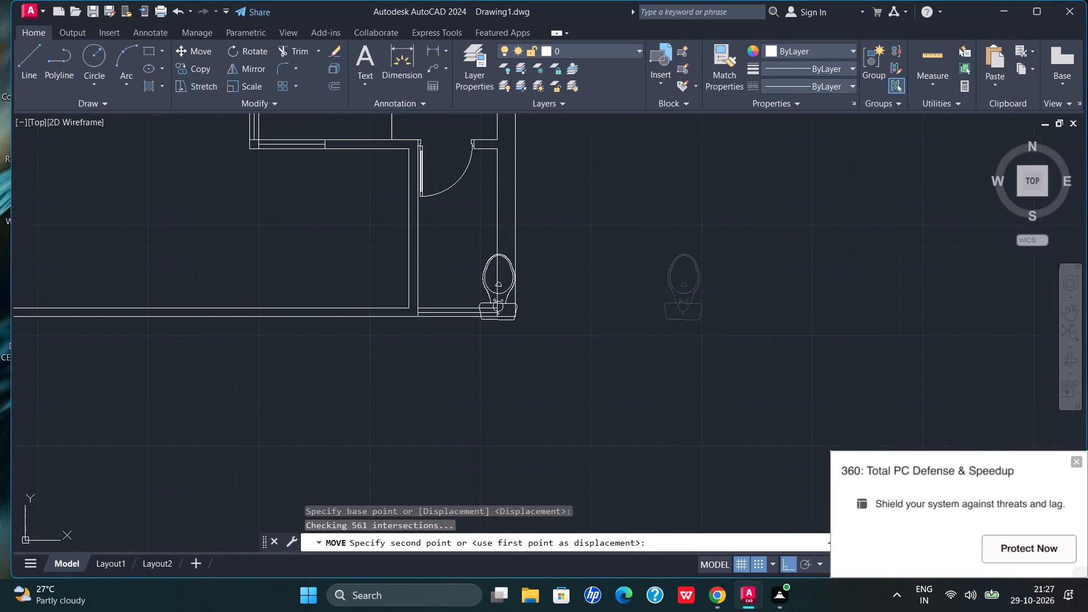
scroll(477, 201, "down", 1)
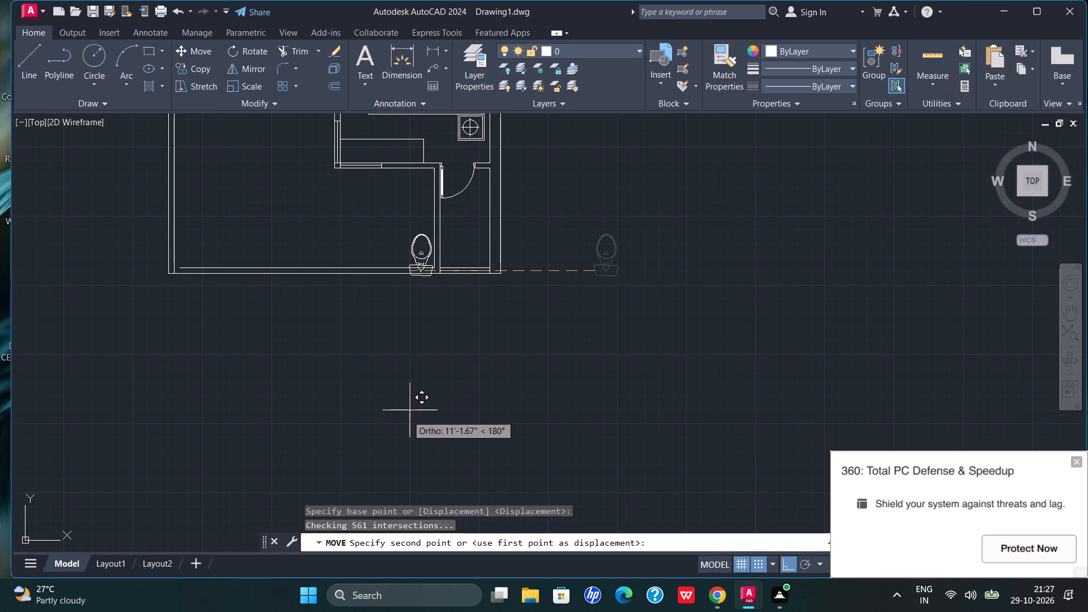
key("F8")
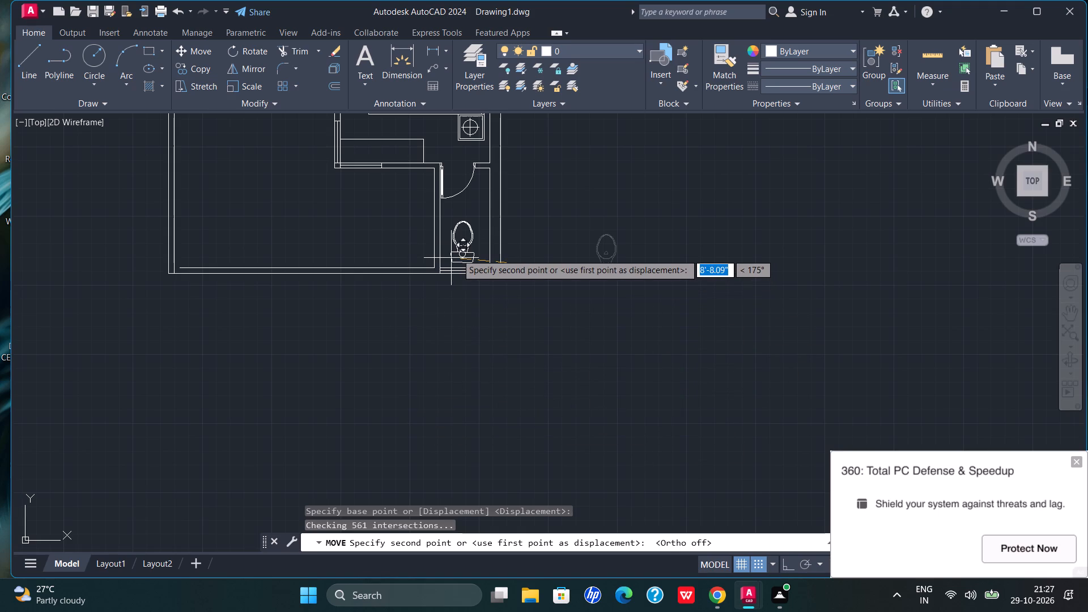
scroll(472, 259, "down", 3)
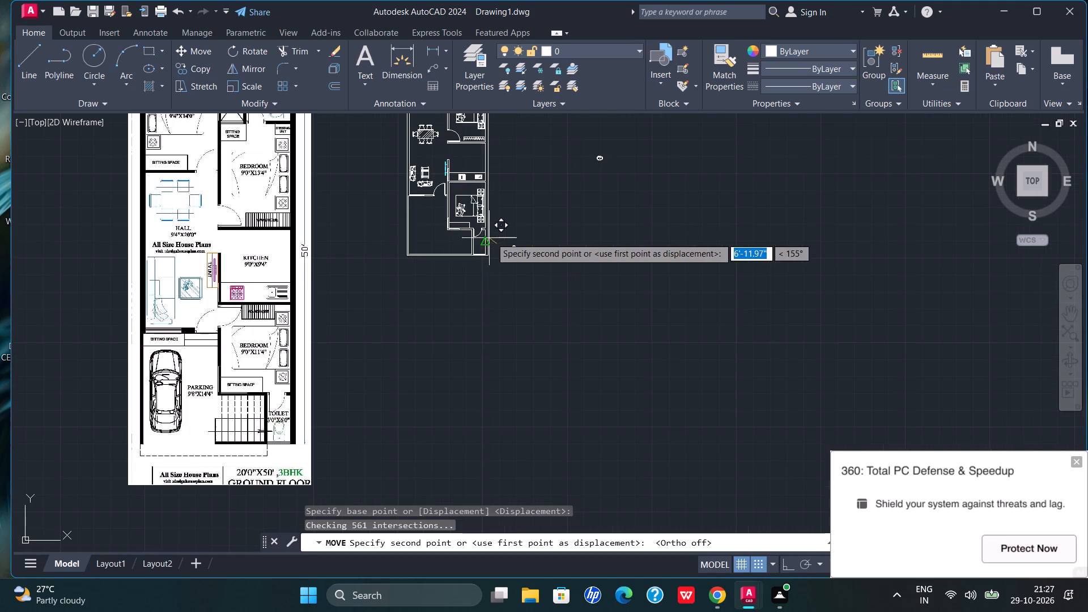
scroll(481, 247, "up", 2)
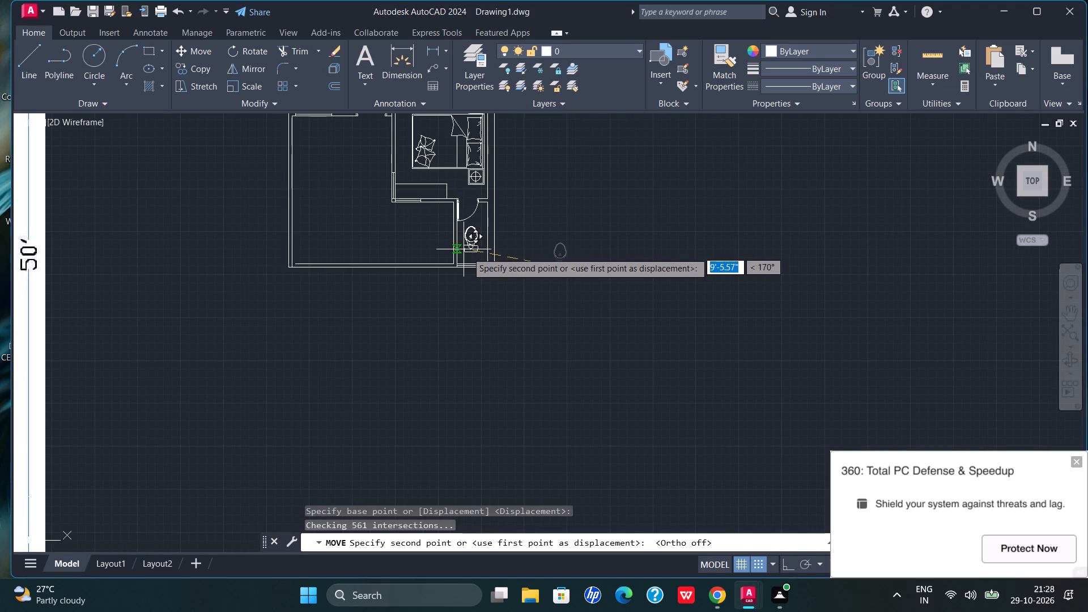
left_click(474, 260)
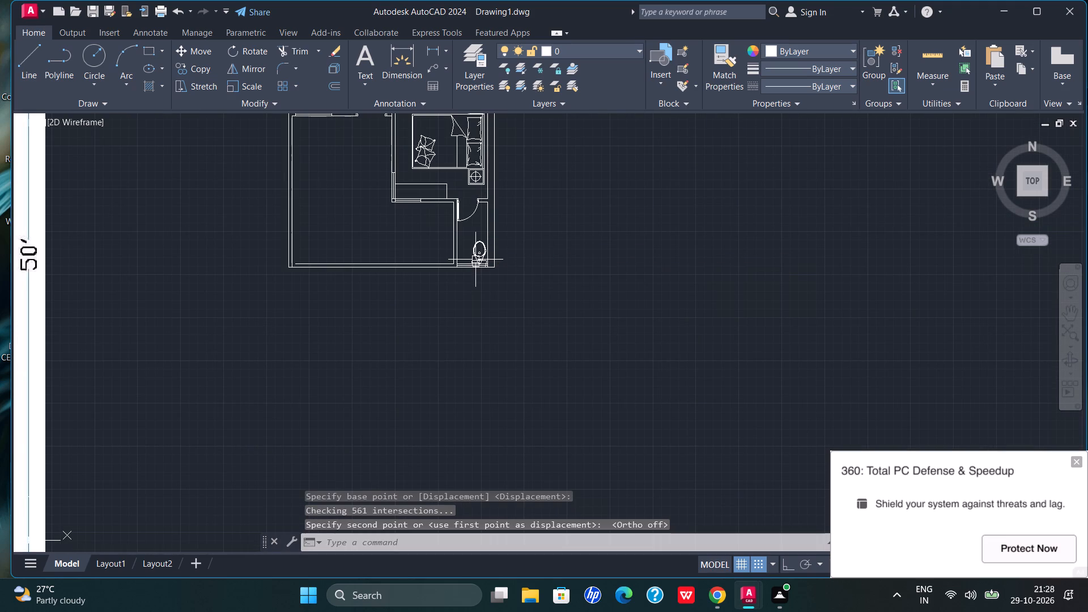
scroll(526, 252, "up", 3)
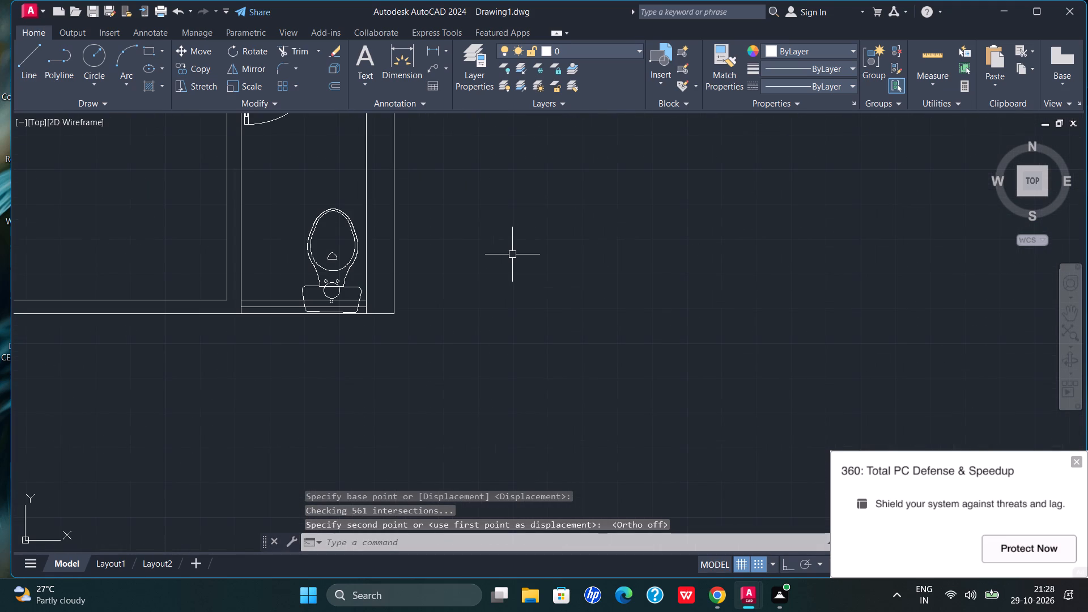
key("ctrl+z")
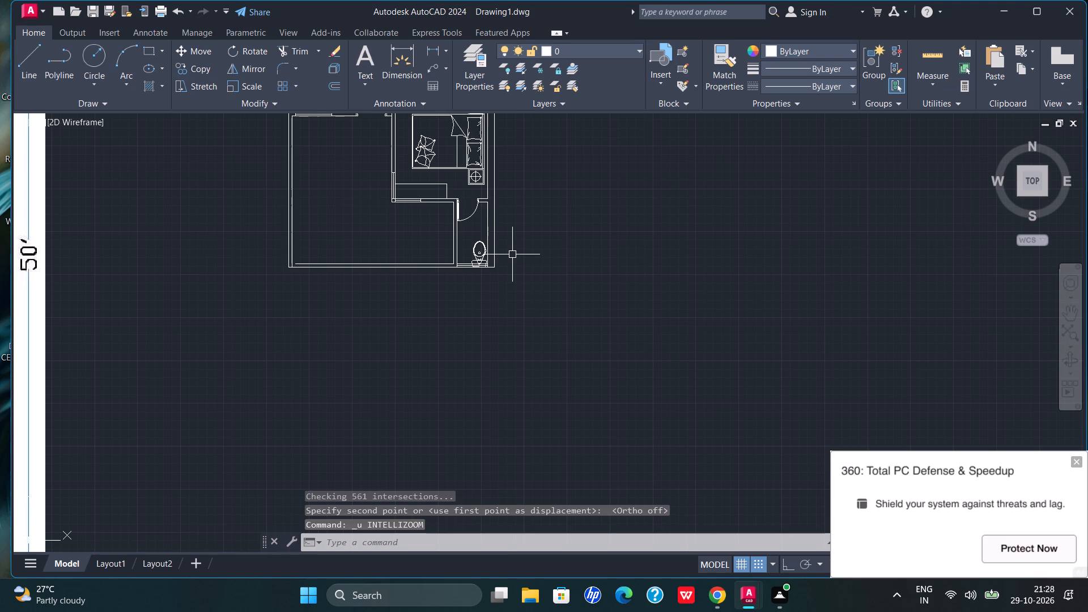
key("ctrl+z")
Move the toilet block outside the plan slightly upward, using its tank corner as base point with Ortho on.
left_click_drag(655, 283, 645, 277)
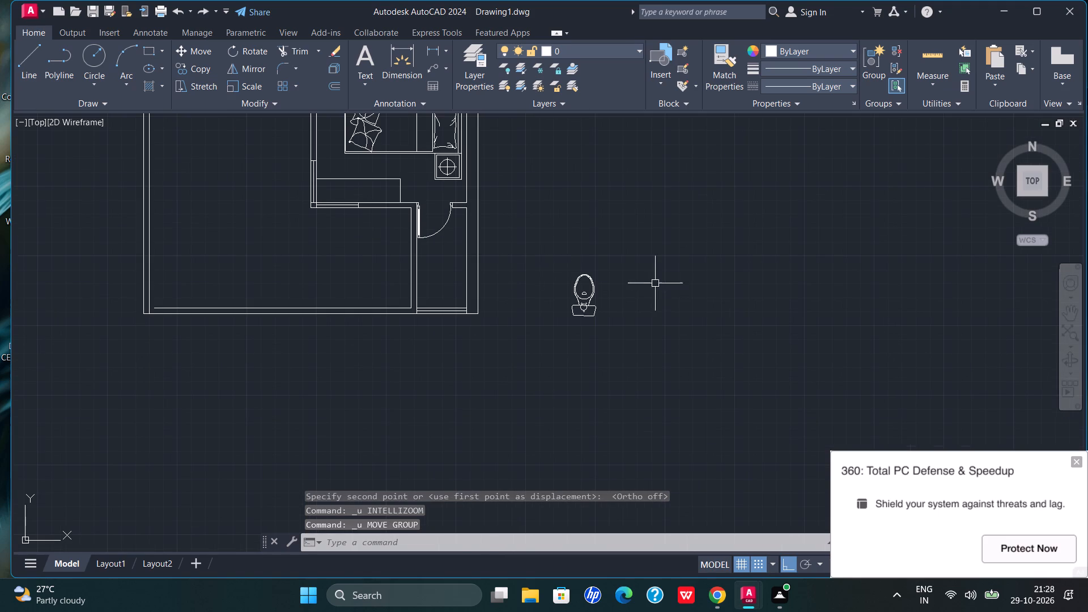
left_click_drag(645, 277, 575, 371)
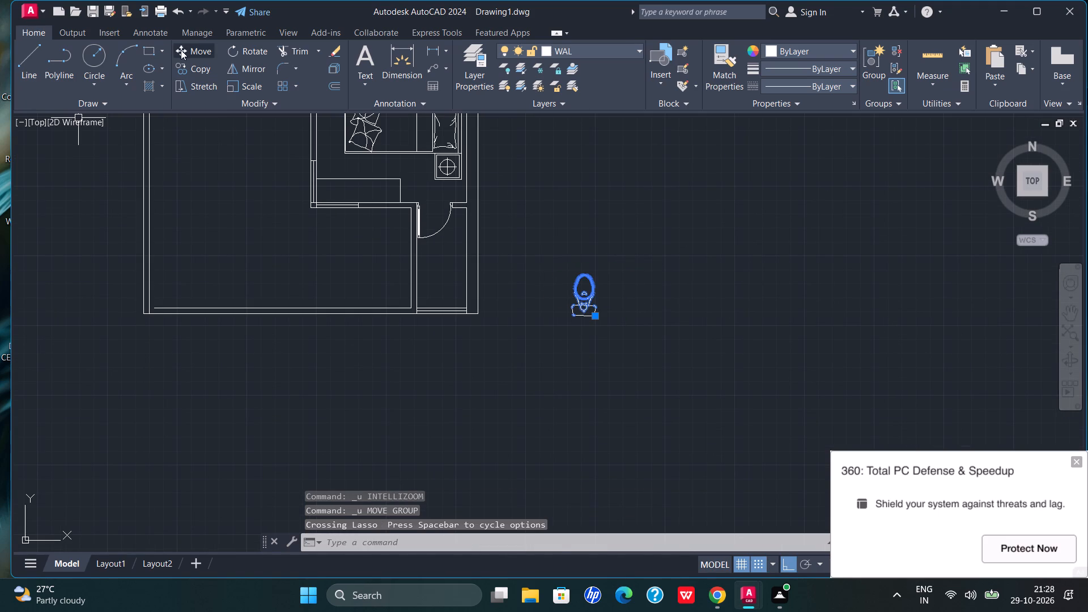
left_click(181, 50)
left_click(572, 309)
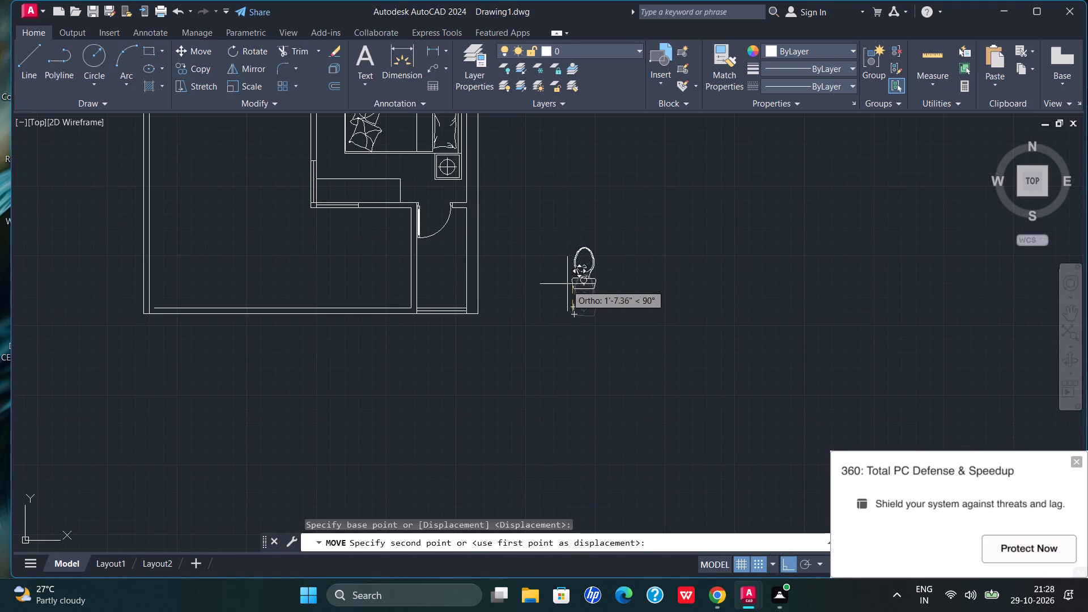
left_click(569, 300)
Scale the toilet block down slightly about the left corner of its tank.
left_click_drag(598, 243, 584, 345)
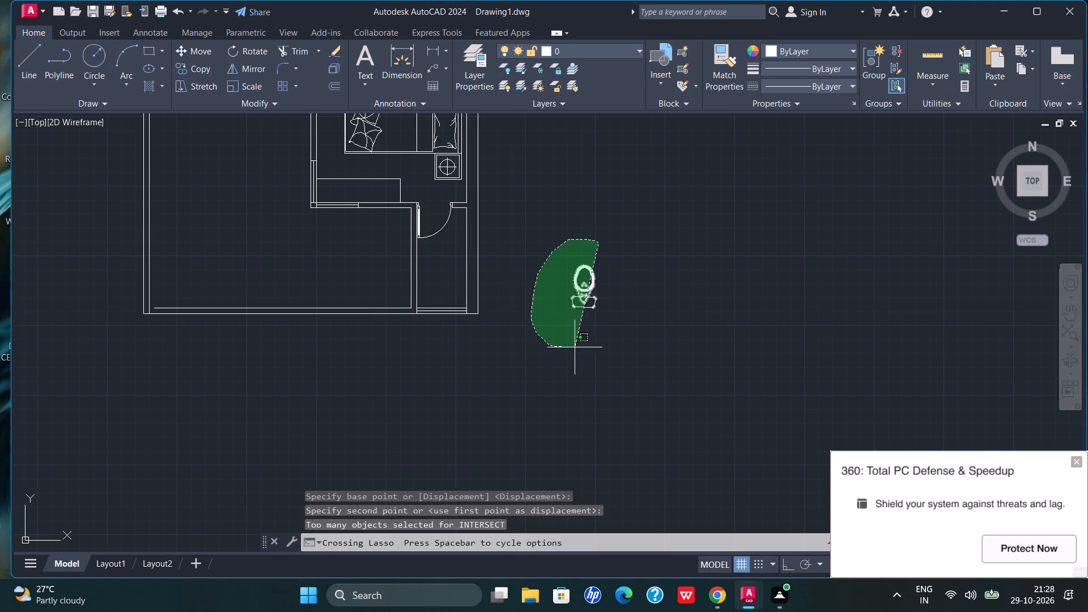
left_click_drag(584, 345, 590, 340)
left_click(254, 80)
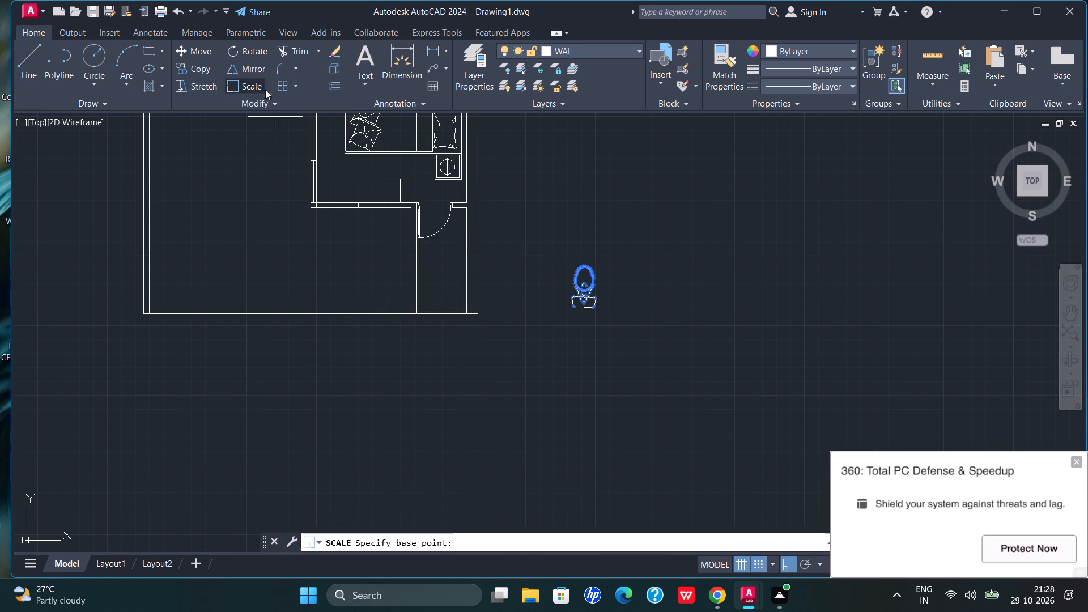
left_click(573, 300)
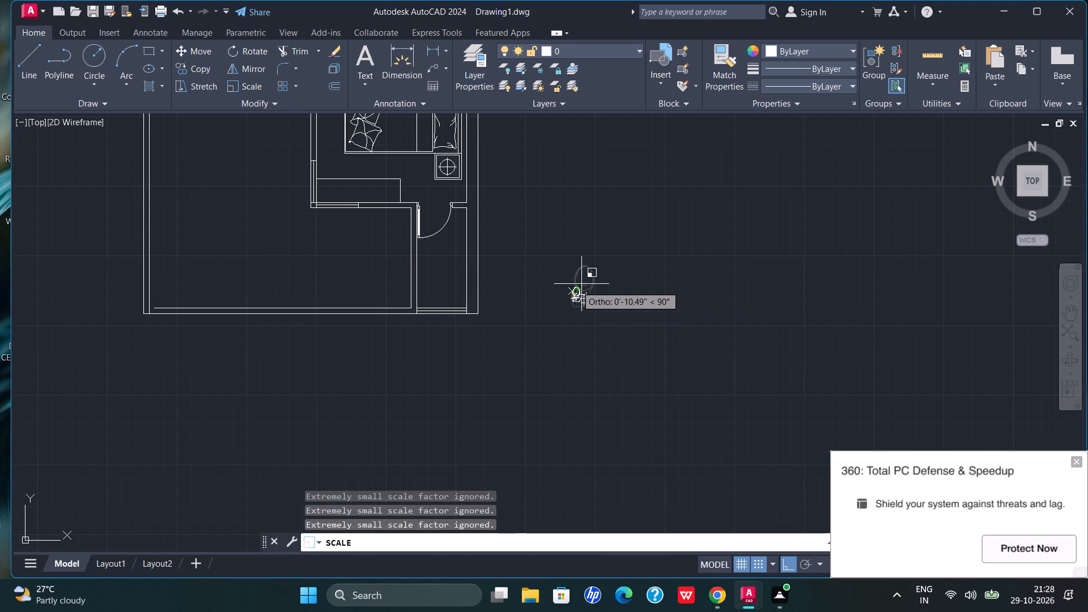
left_click(578, 277)
Move the reduced toilet block about 7'-7" horizontally into the lowest toilet room, with its tank just above the bottom wall.
left_click_drag(602, 265, 599, 330)
left_click(196, 50)
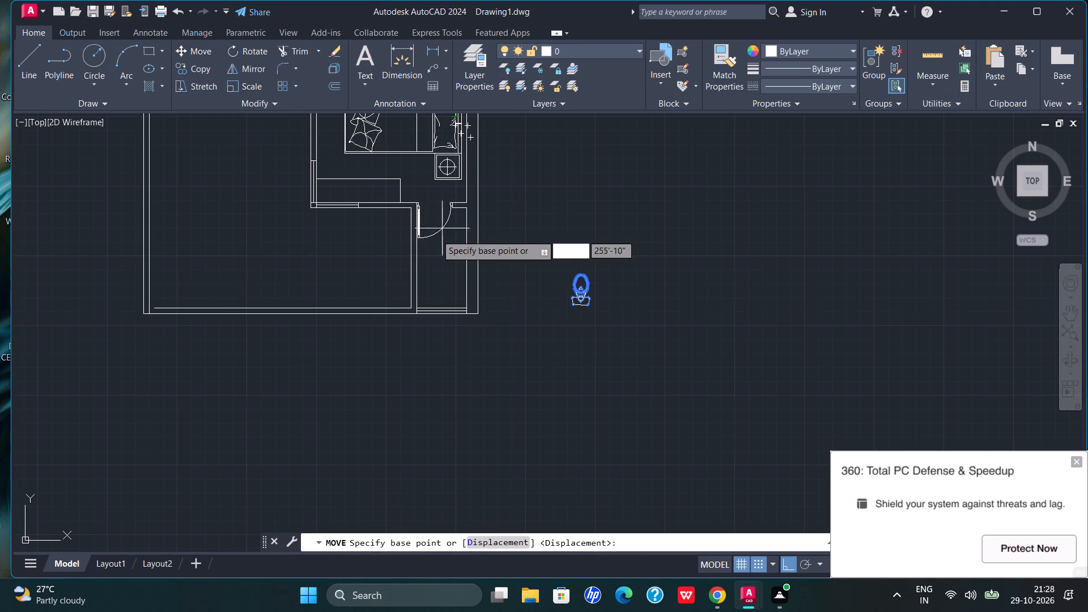
left_click(587, 288)
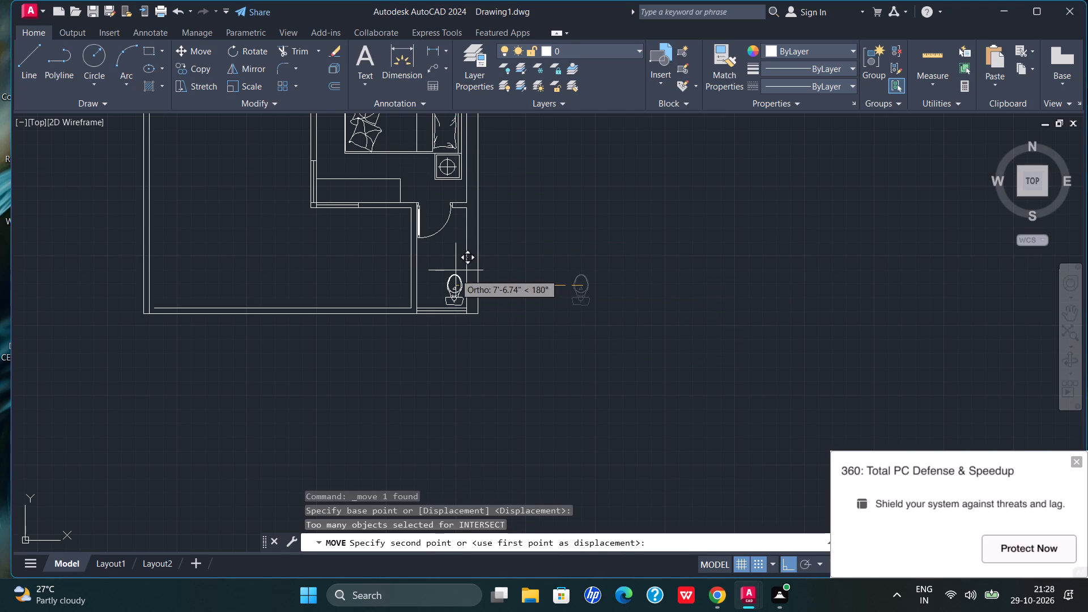
left_click(454, 274)
Draw a vertical line crossing both lines of the parking area's bottom wall, just right of its midpoint, with Ortho on.
scroll(559, 251, "down", 2)
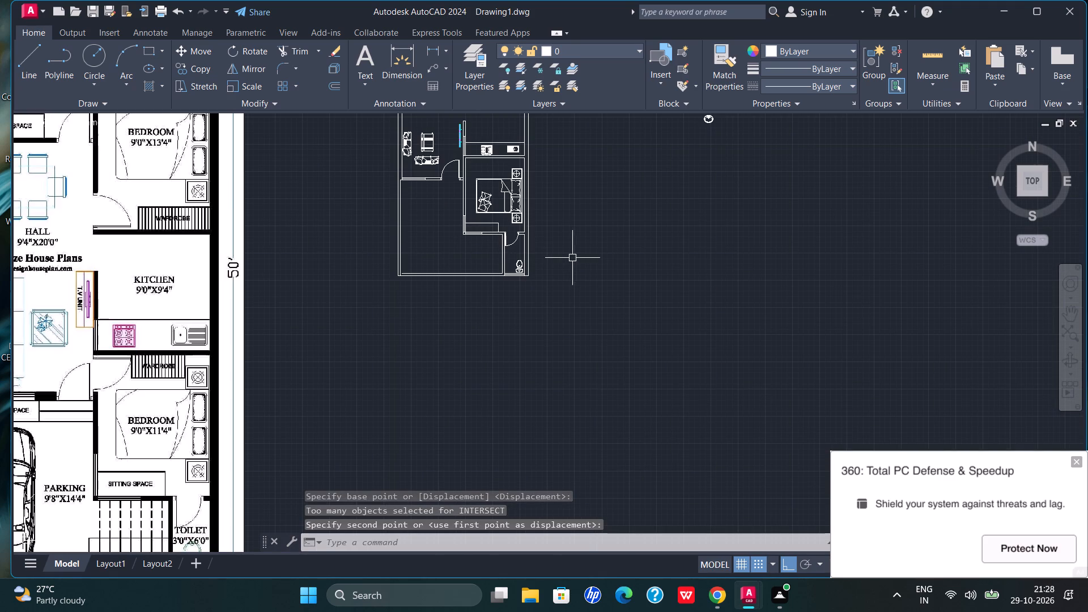
scroll(586, 258, "down", 1)
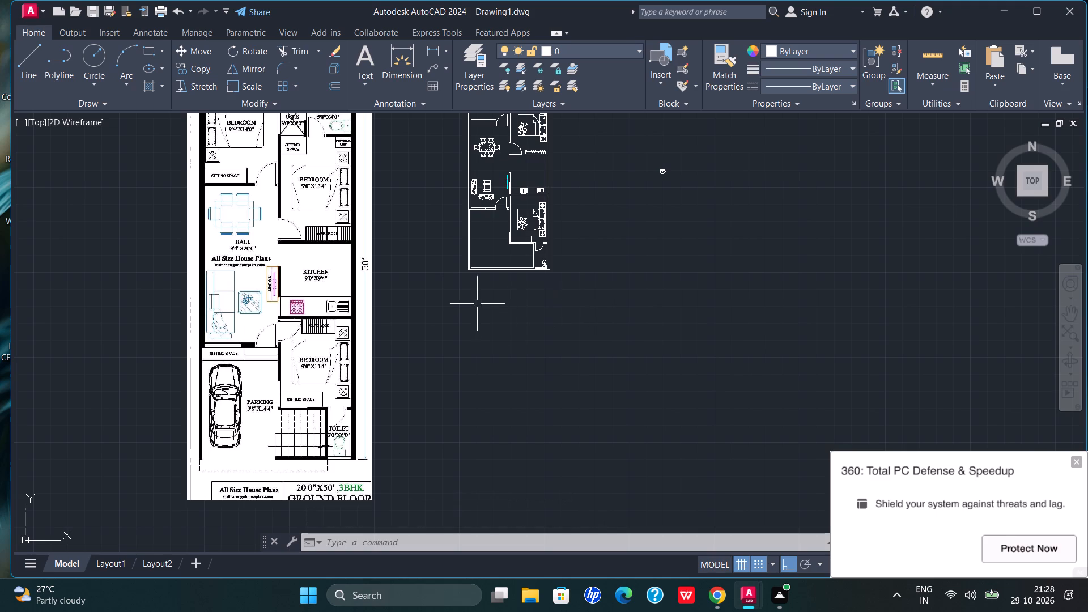
scroll(477, 291, "up", 2)
scroll(550, 200, "down", 3)
scroll(551, 201, "up", 2)
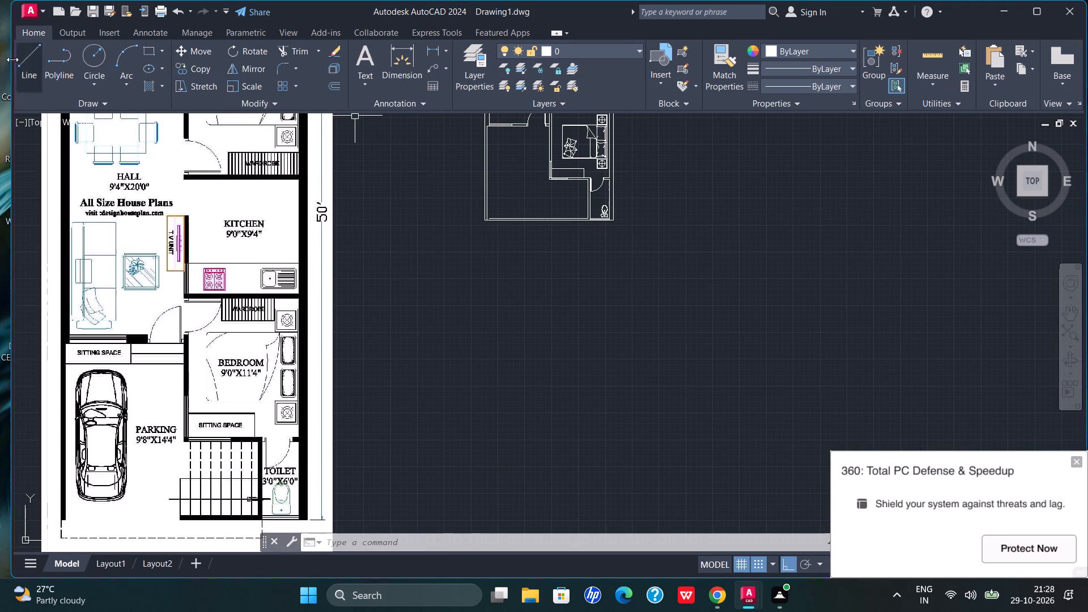
left_click(28, 62)
scroll(601, 195, "up", 3)
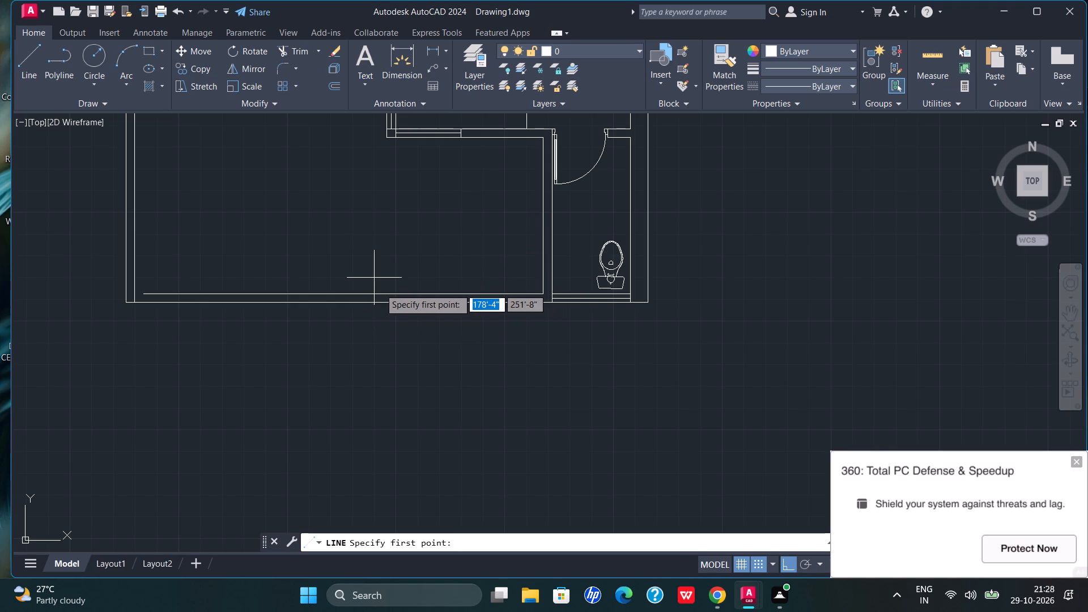
left_click_drag(380, 288, 380, 319)
left_click(380, 319)
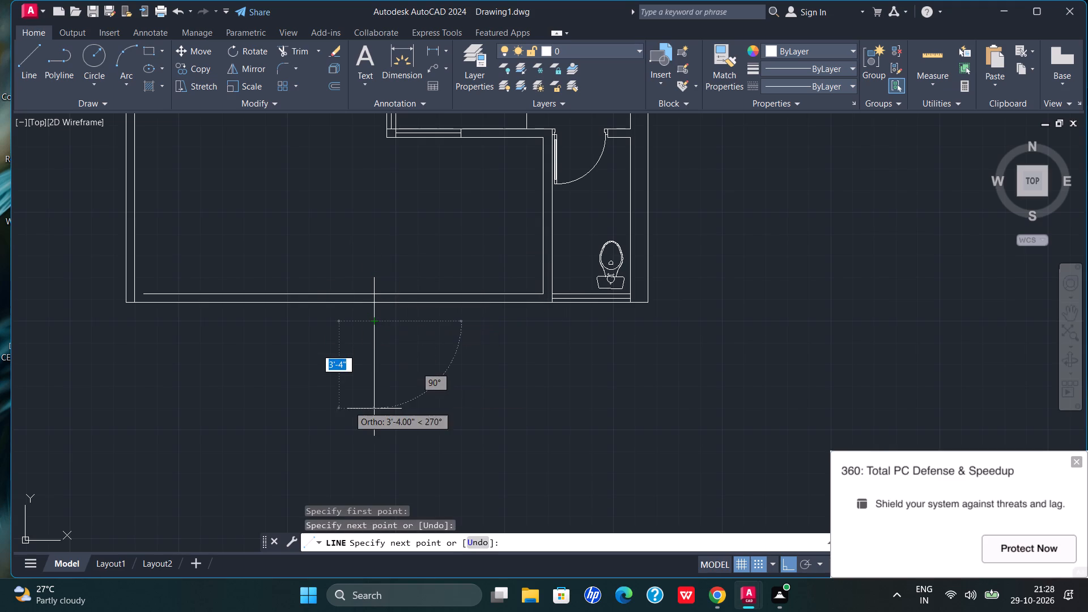
left_click(339, 411)
key("Escape")
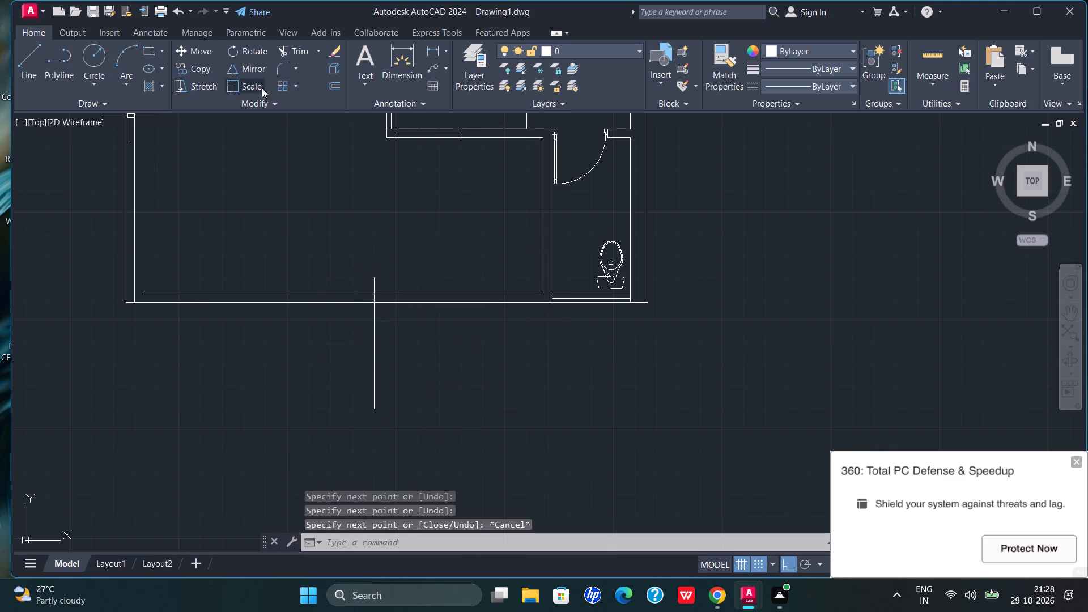
Trim the vertical line's projecting ends and the bottom wall lines west of it to open the parking entrance.
left_click(288, 56)
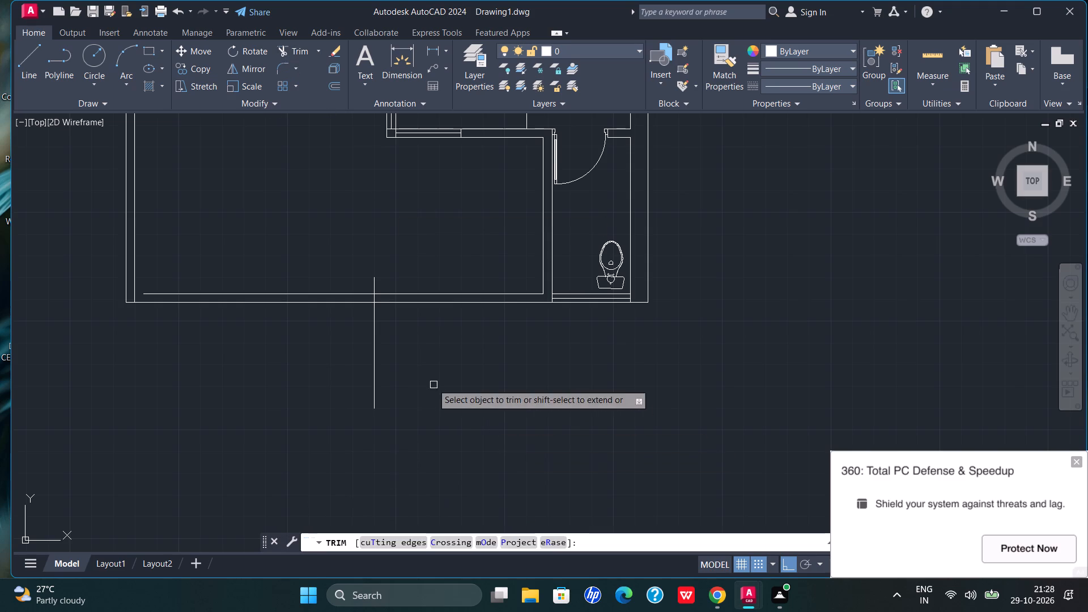
left_click_drag(426, 371, 347, 385)
left_click(373, 286)
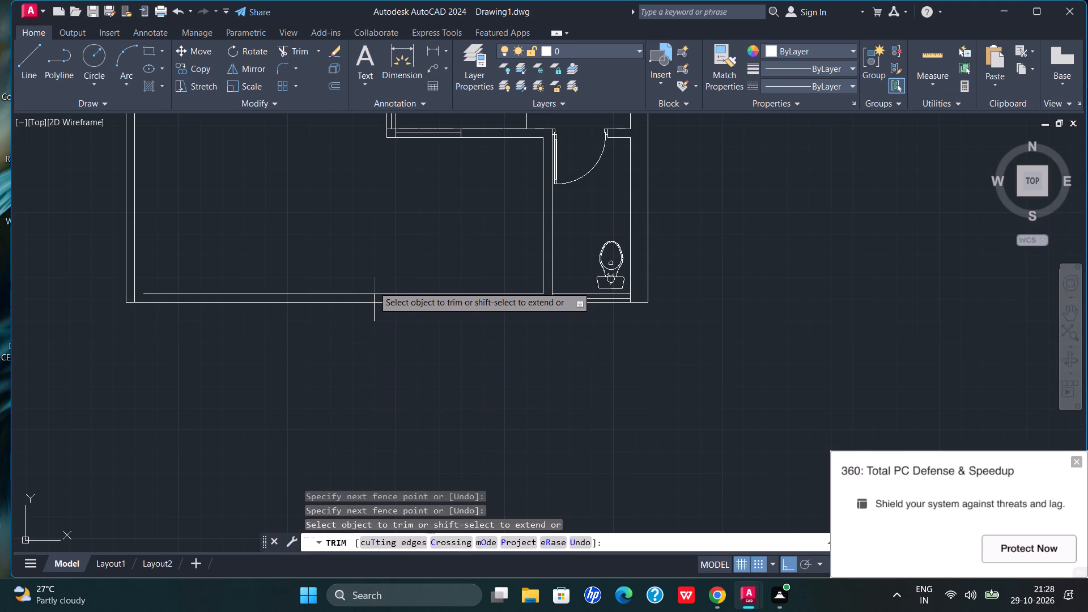
left_click(373, 314)
scroll(417, 331, "down", 2)
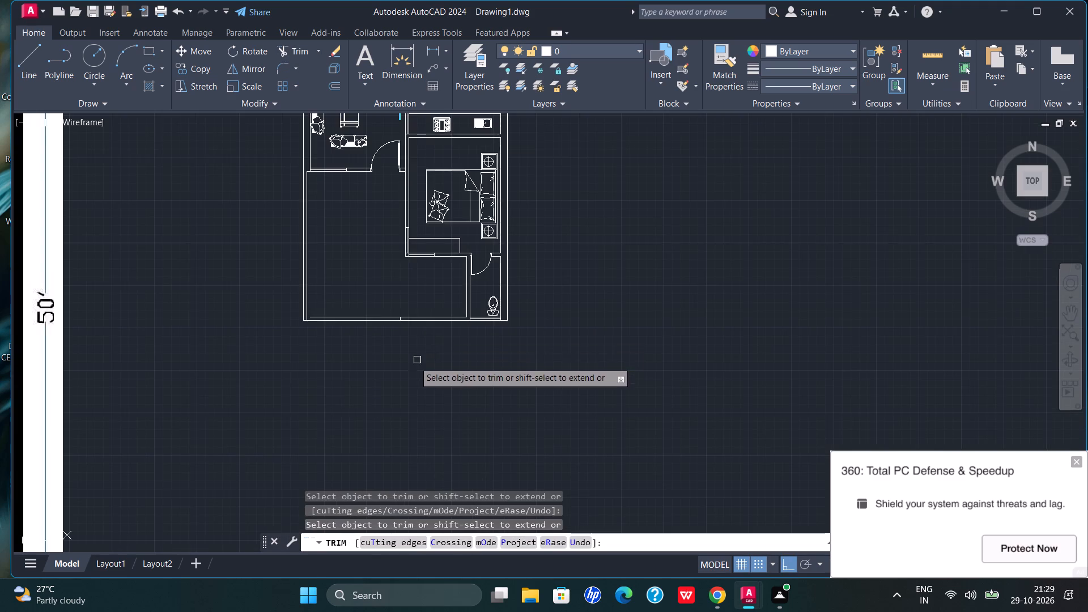
scroll(424, 364, "down", 2)
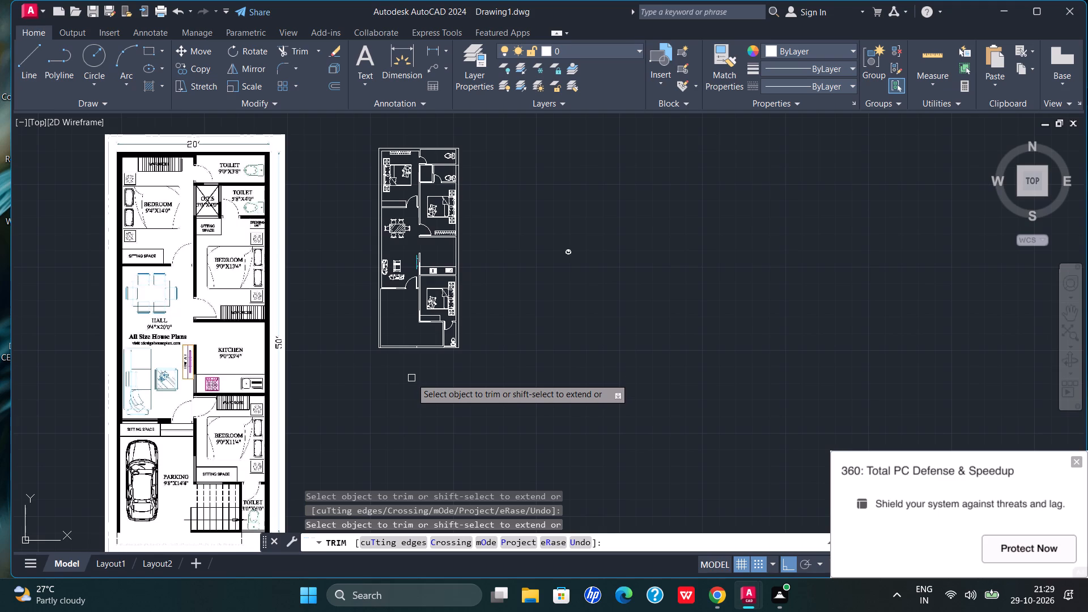
scroll(410, 371, "up", 2)
left_click_drag(392, 274, 393, 341)
scroll(384, 341, "down", 2)
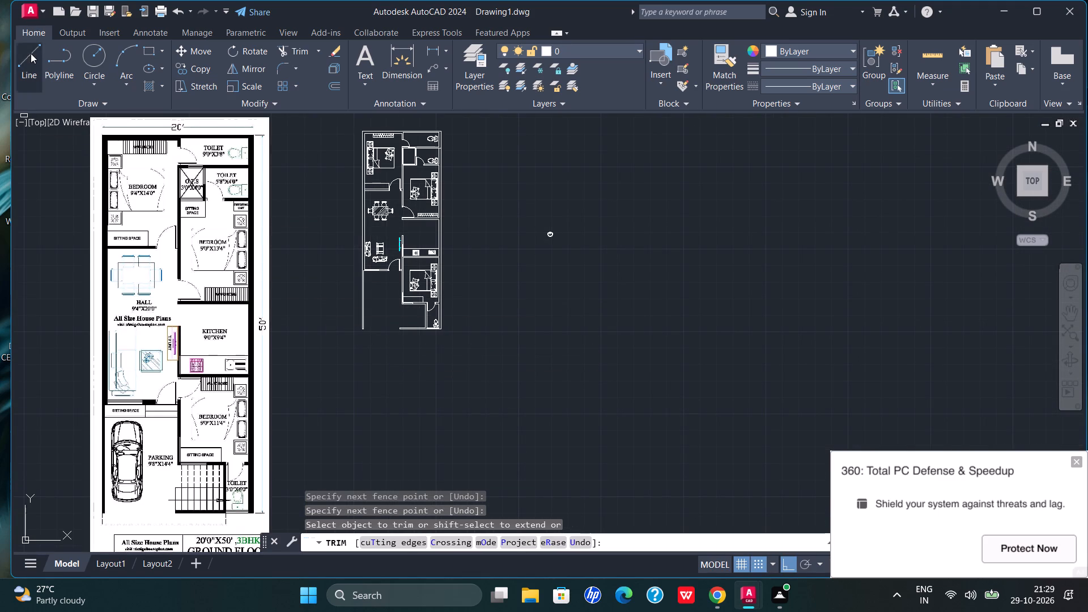
Draw a three-sided ACAD_ISO02W100 dashed outline below the parking area, about 16' wide and 3'-4" deep, from the outer wall to the toilet wall.
left_click(847, 83)
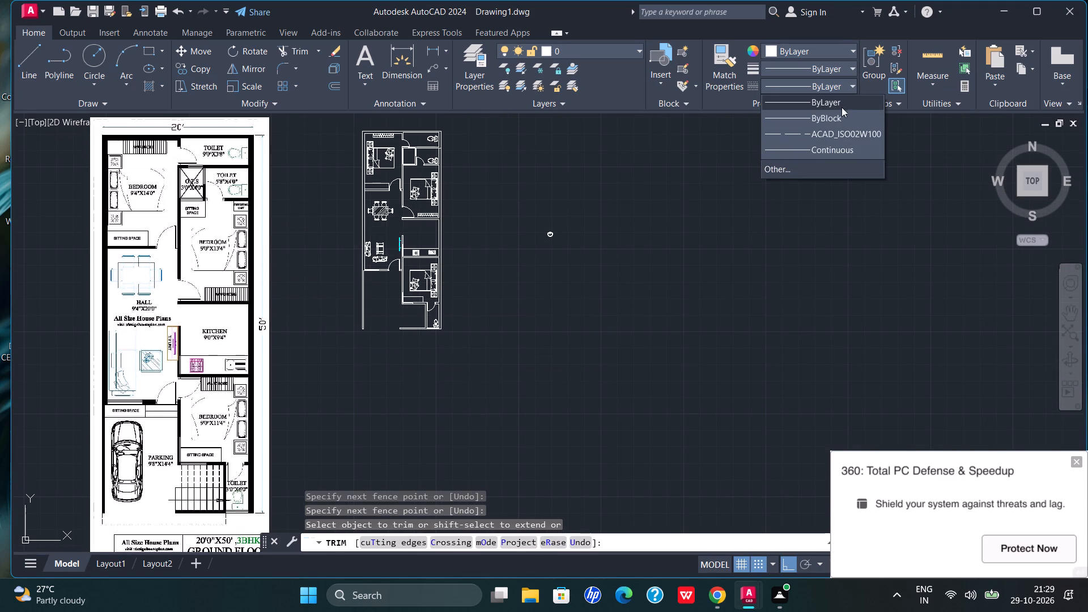
left_click(845, 130)
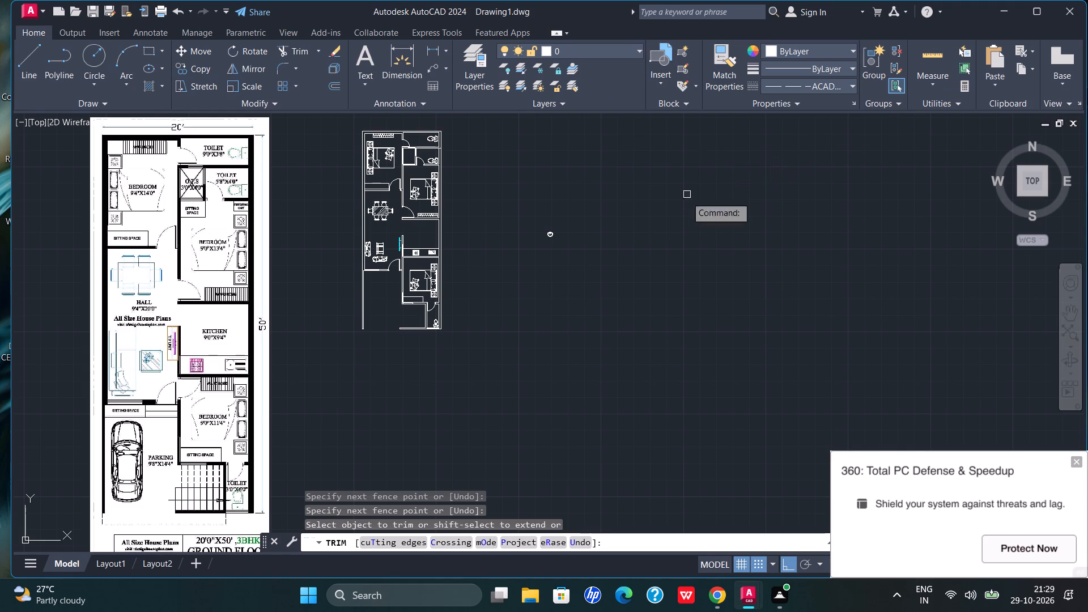
scroll(528, 257, "down", 2)
scroll(423, 357, "up", 3)
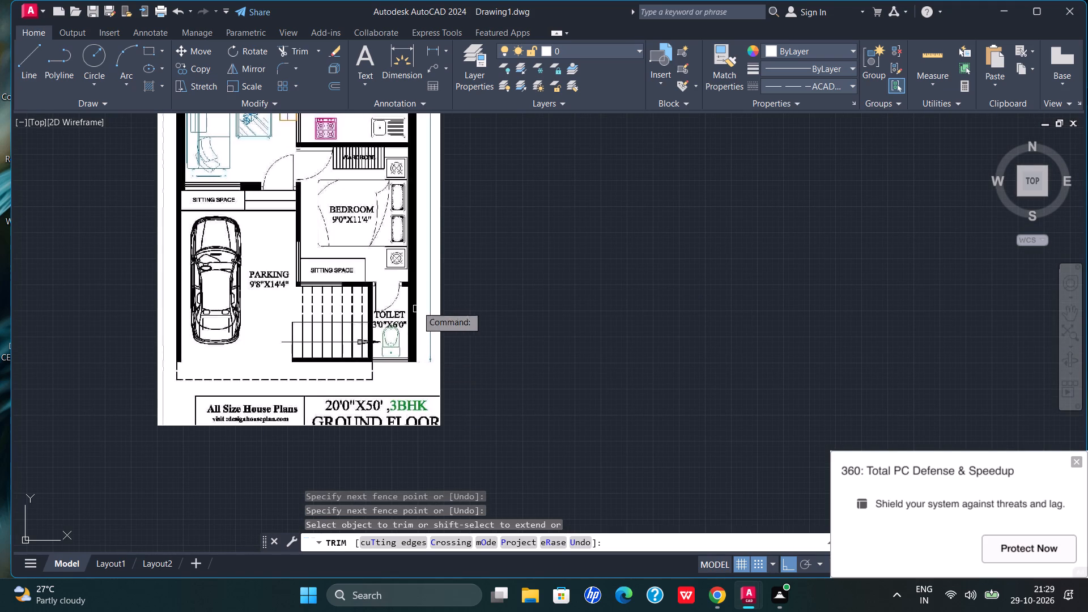
left_click(37, 63)
scroll(113, 222, "down", 2)
scroll(279, 161, "up", 3)
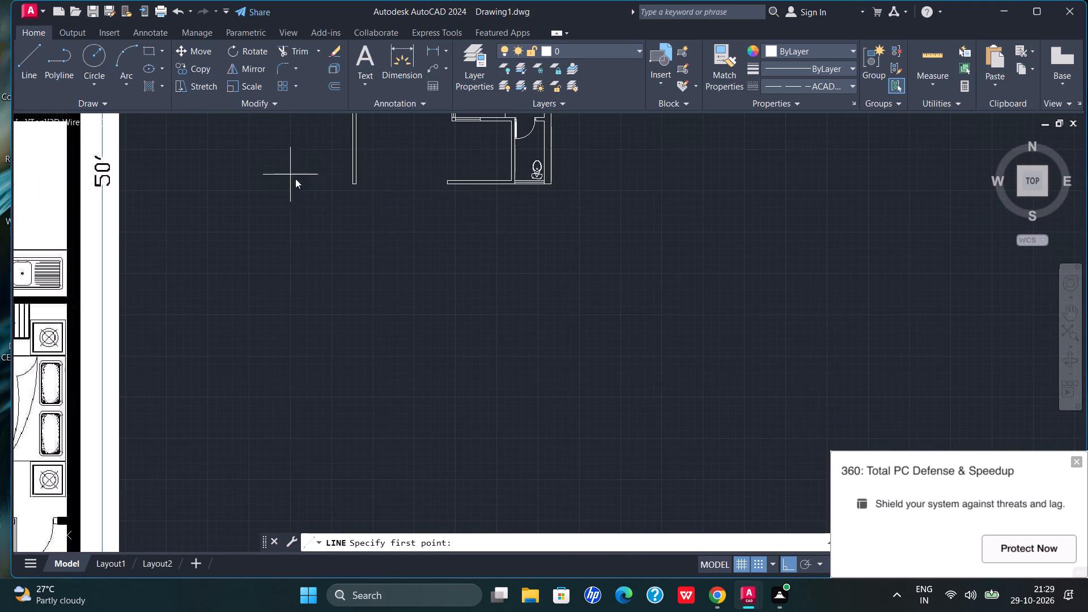
scroll(352, 181, "up", 2)
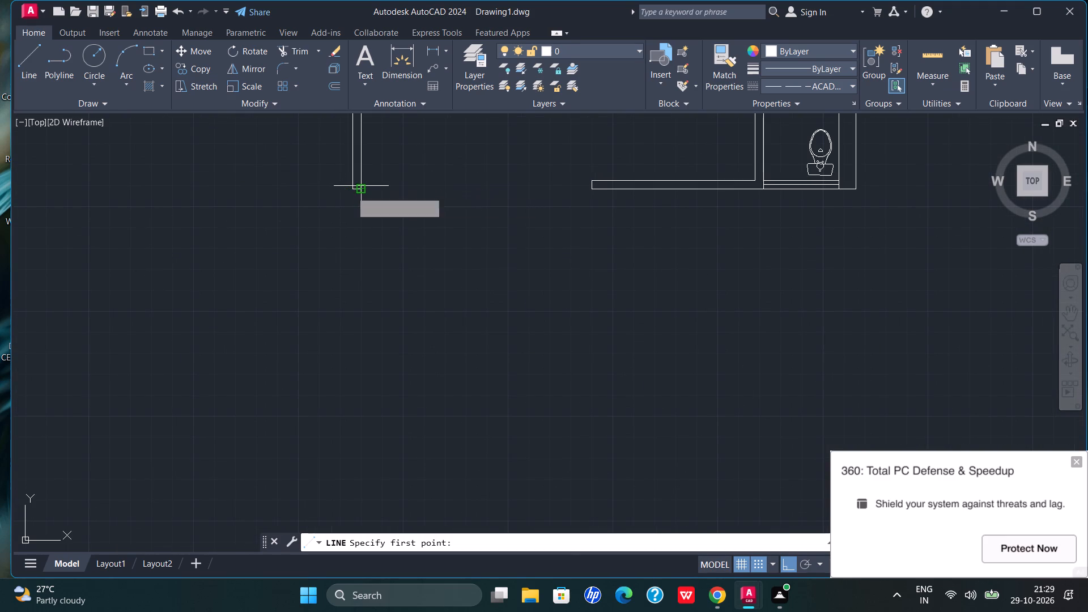
scroll(351, 192, "down", 1)
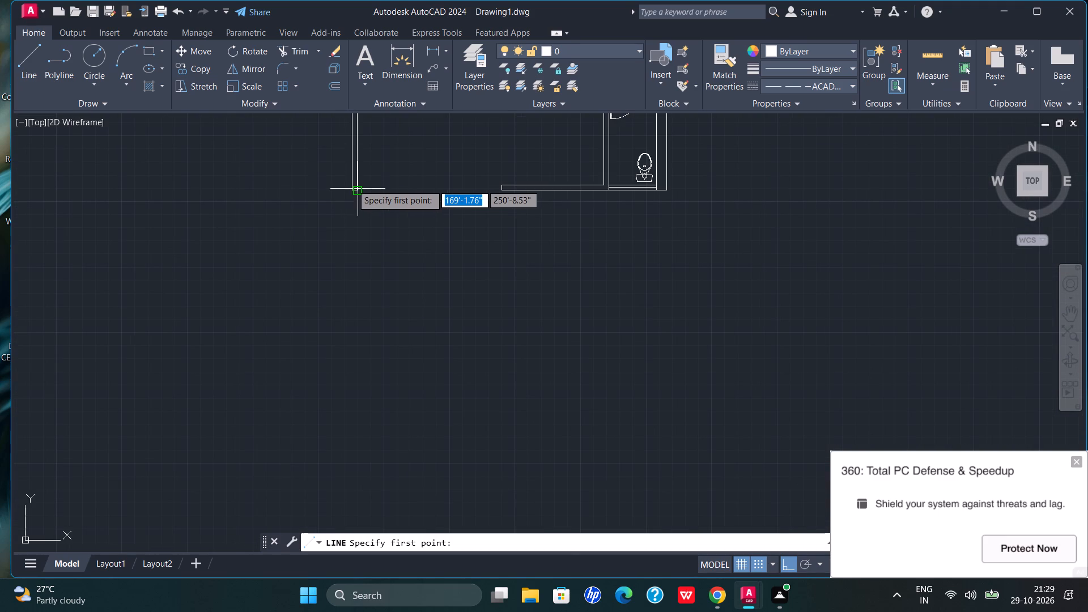
scroll(347, 184, "down", 2)
left_click(349, 184)
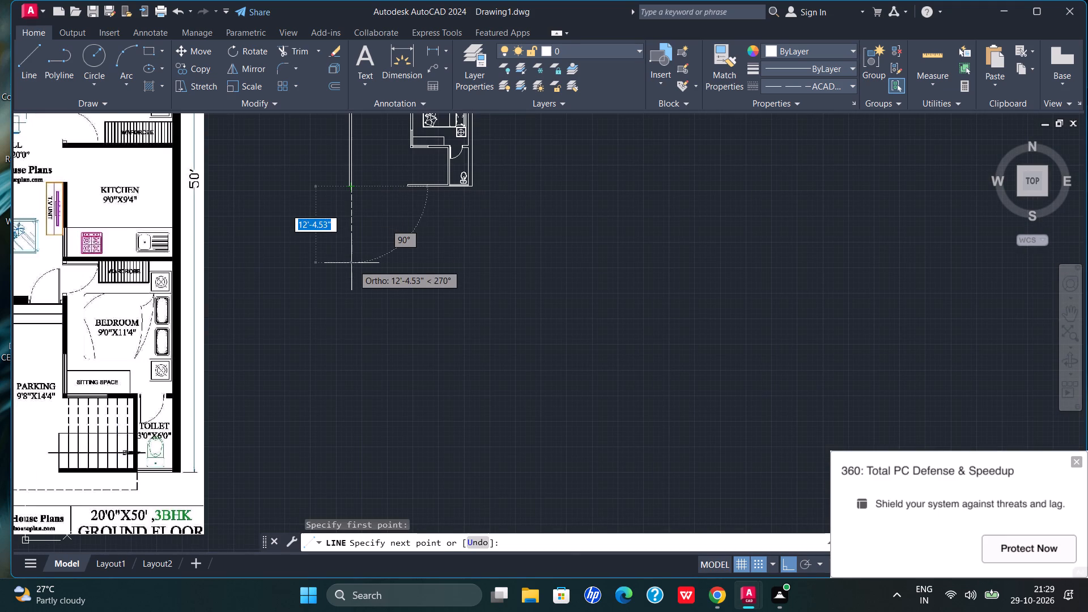
left_click(355, 205)
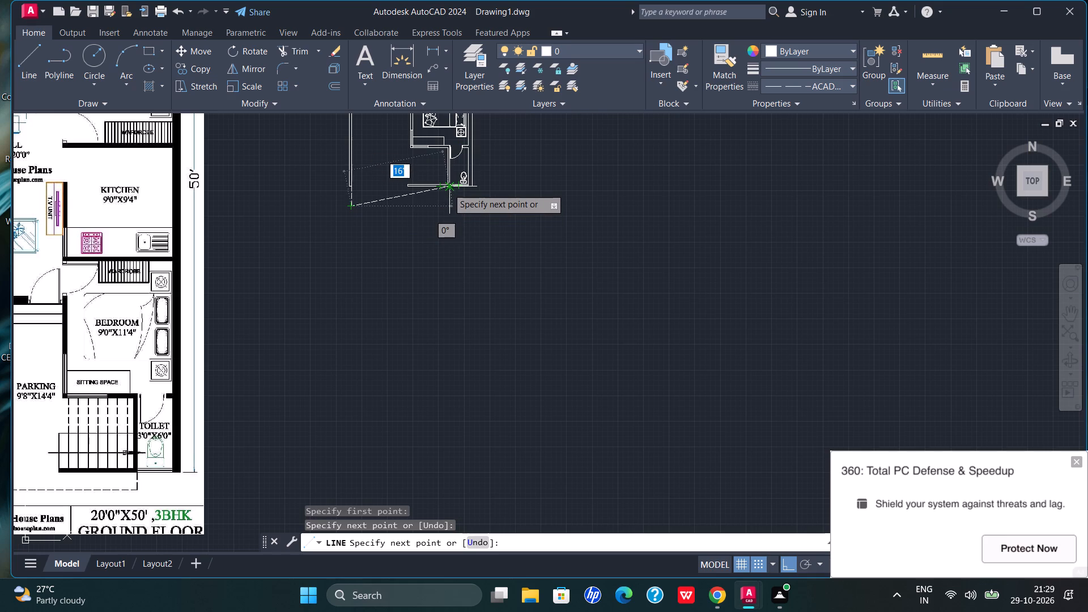
left_click(450, 207)
scroll(452, 185, "up", 3)
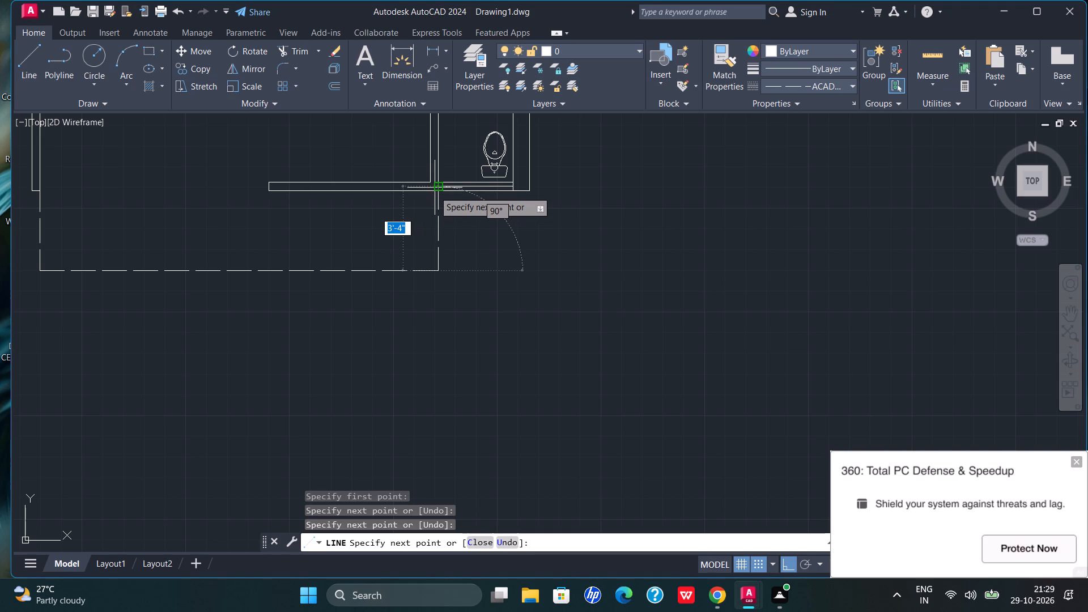
left_click(433, 191)
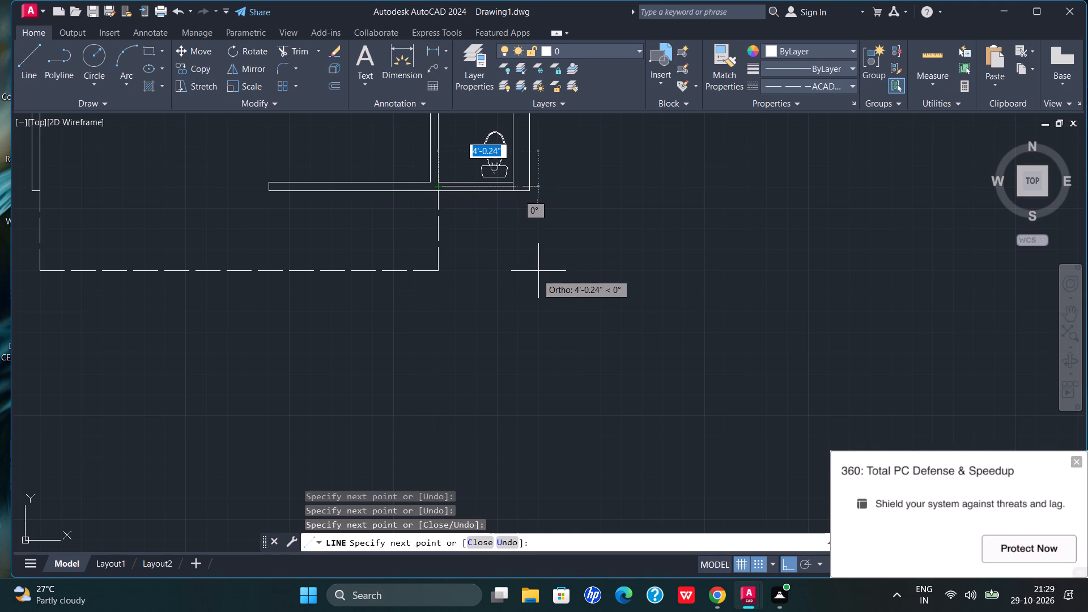
key("Escape")
Erase the leftover toilet block outside the house plan.
scroll(613, 225, "down", 1)
scroll(516, 178, "down", 2)
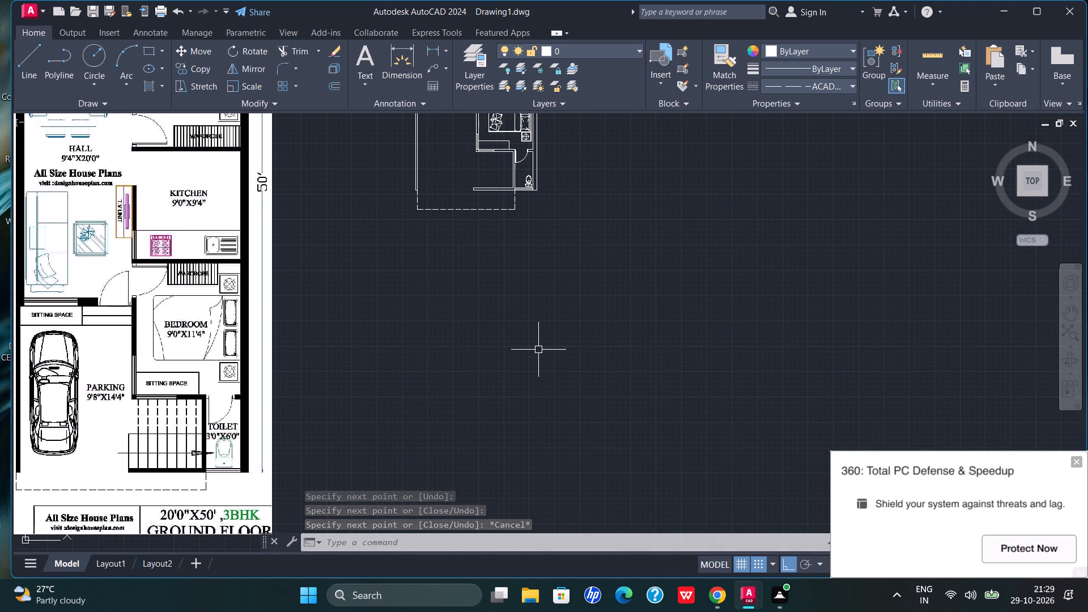
scroll(534, 362, "down", 2)
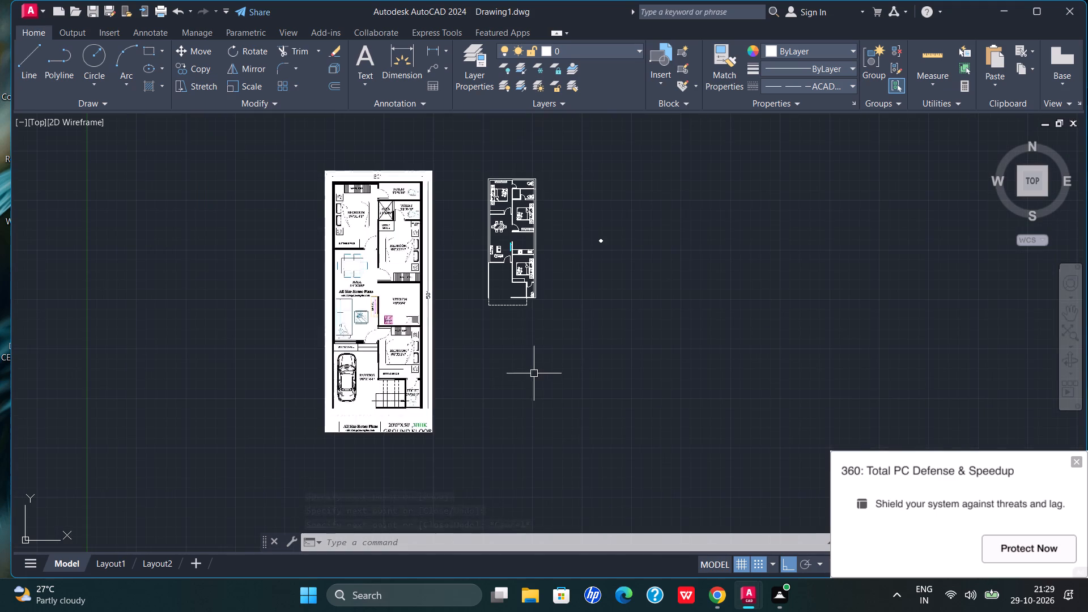
scroll(520, 261, "up", 1)
left_click_drag(696, 229, 640, 278)
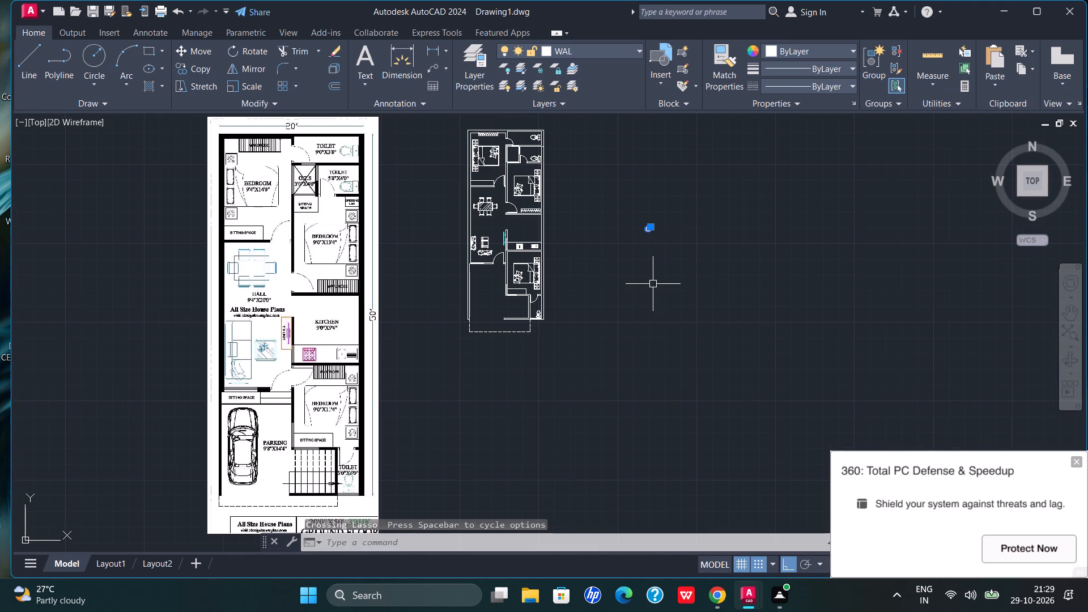
key("Delete")
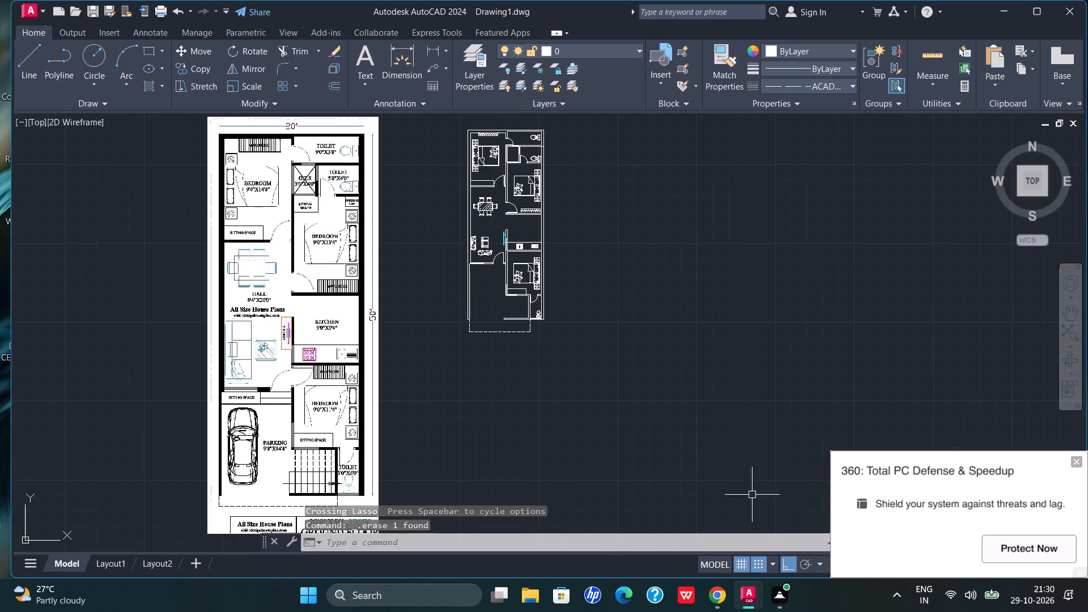
Switch to 10.Arch Cad Blocks.dwg and copy the rounded top-view car from the vehicle blocks.
left_click(759, 605)
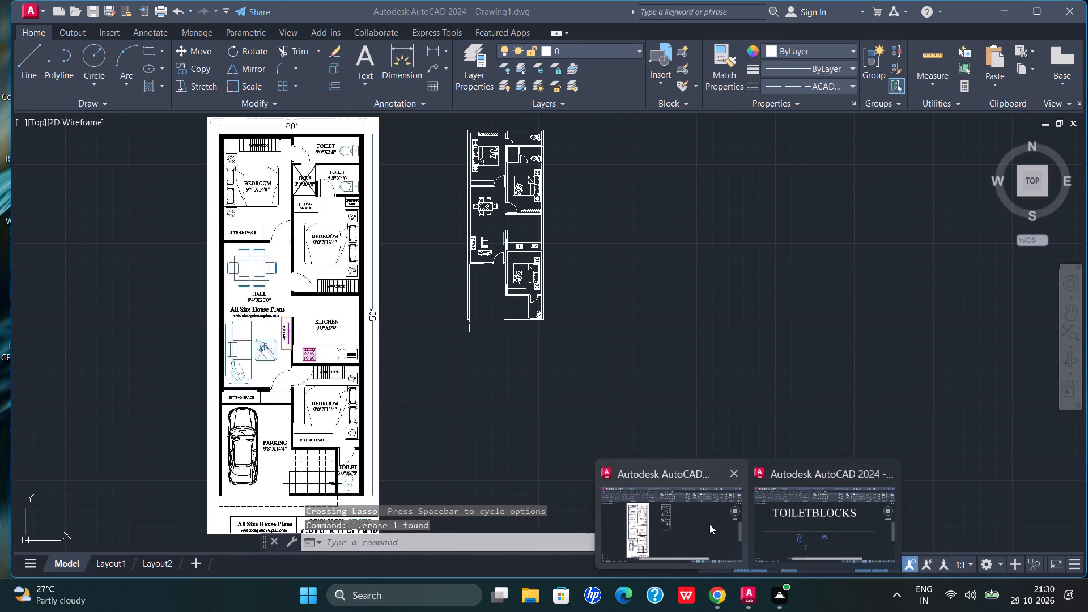
left_click(833, 517)
scroll(622, 406, "down", 4)
scroll(572, 393, "down", 3)
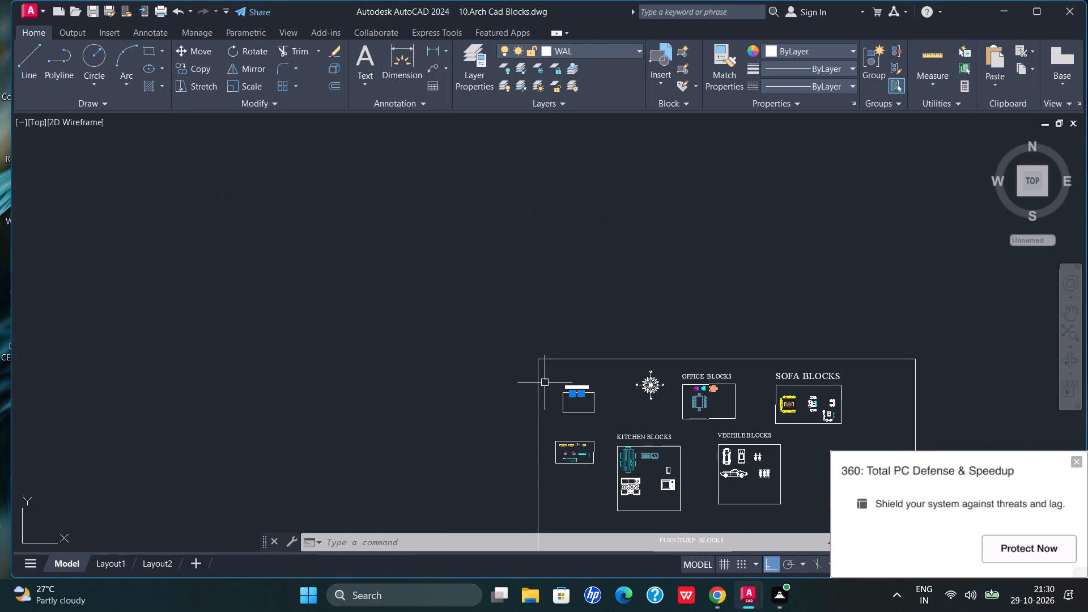
scroll(751, 480, "up", 4)
left_click_drag(745, 423, 720, 411)
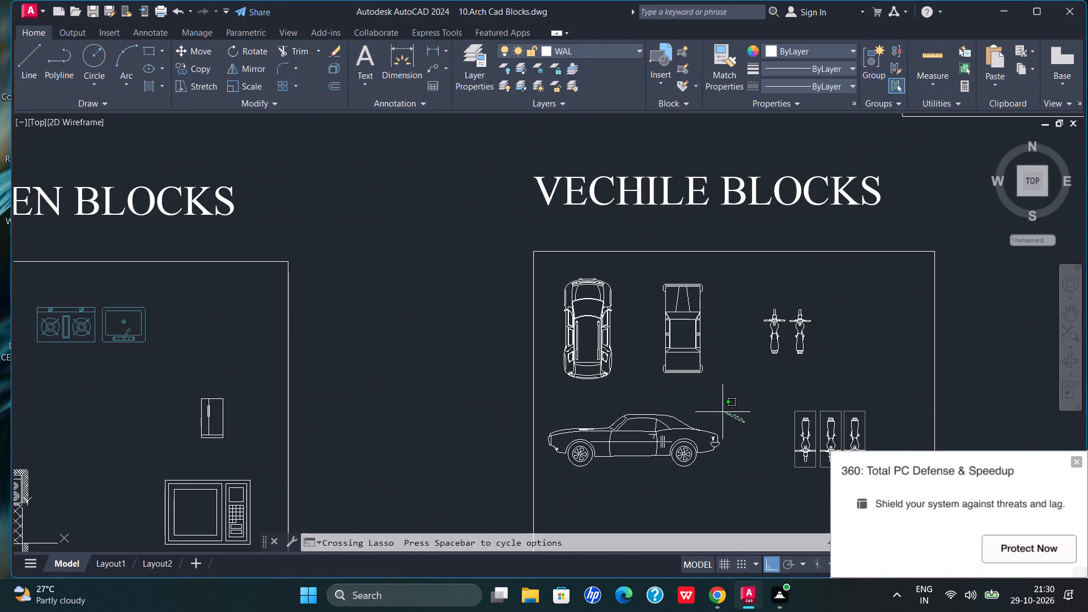
left_click_drag(720, 411, 707, 406)
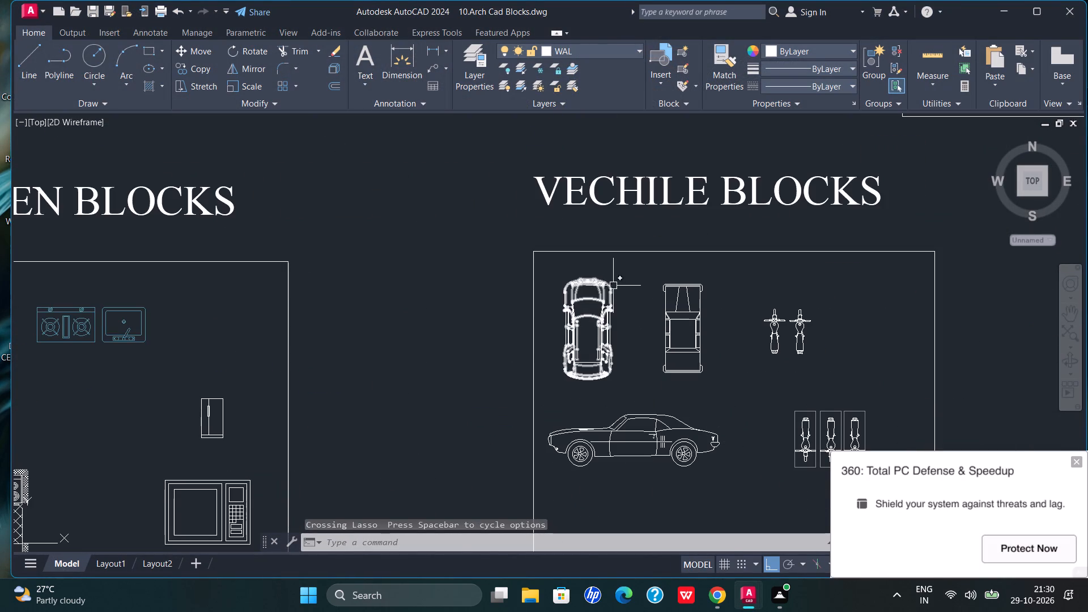
left_click_drag(632, 283, 599, 384)
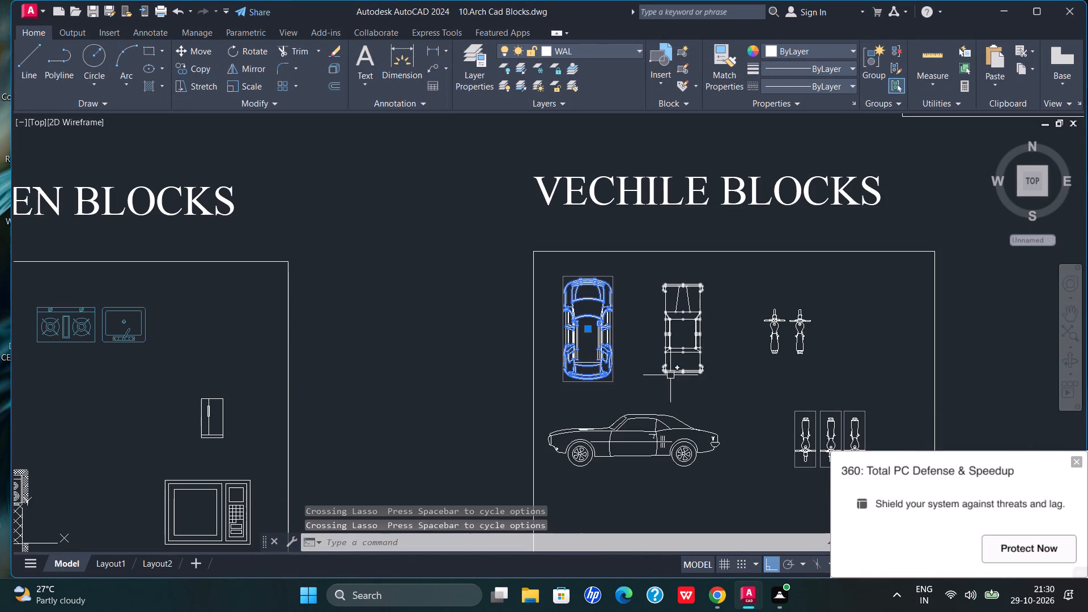
key("ctrl+c")
key("ctrl+c")
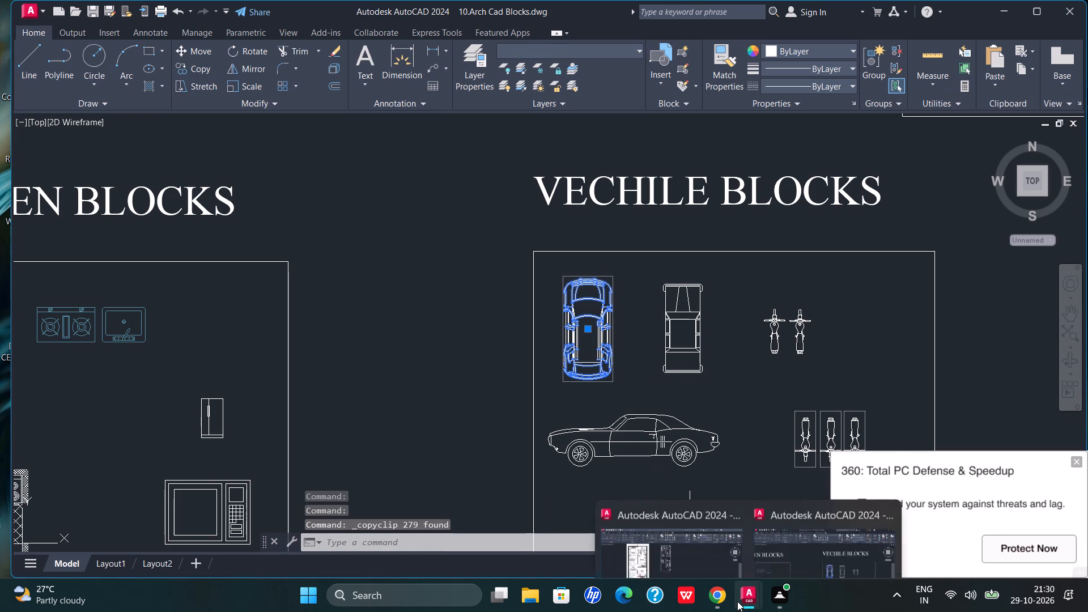
Switch back to Drawing1.dwg and paste the copied car between the reference image and the parking area.
left_click(683, 526)
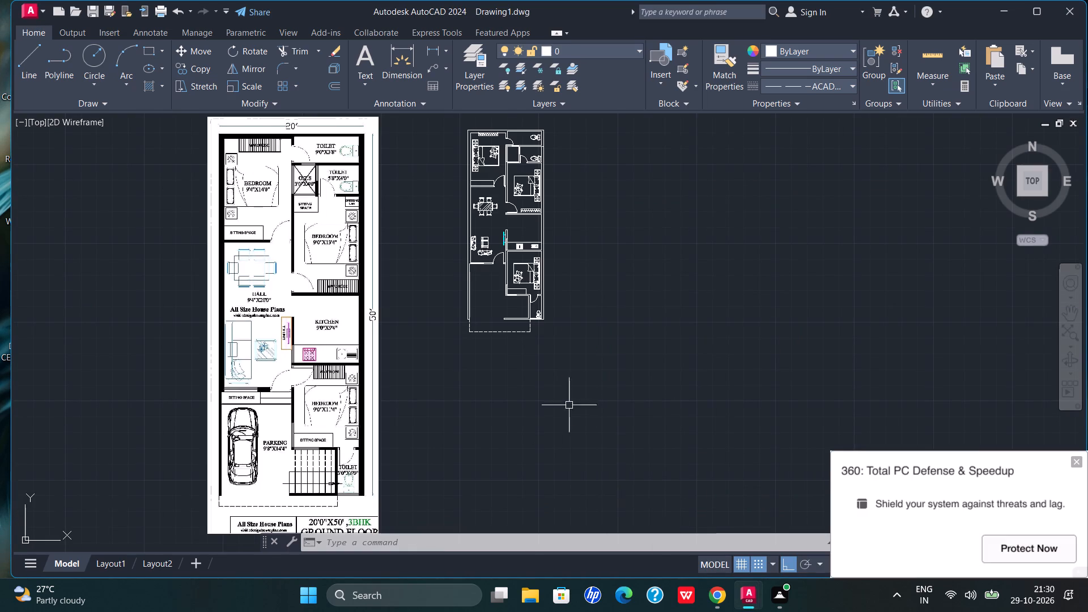
scroll(506, 294, "up", 2)
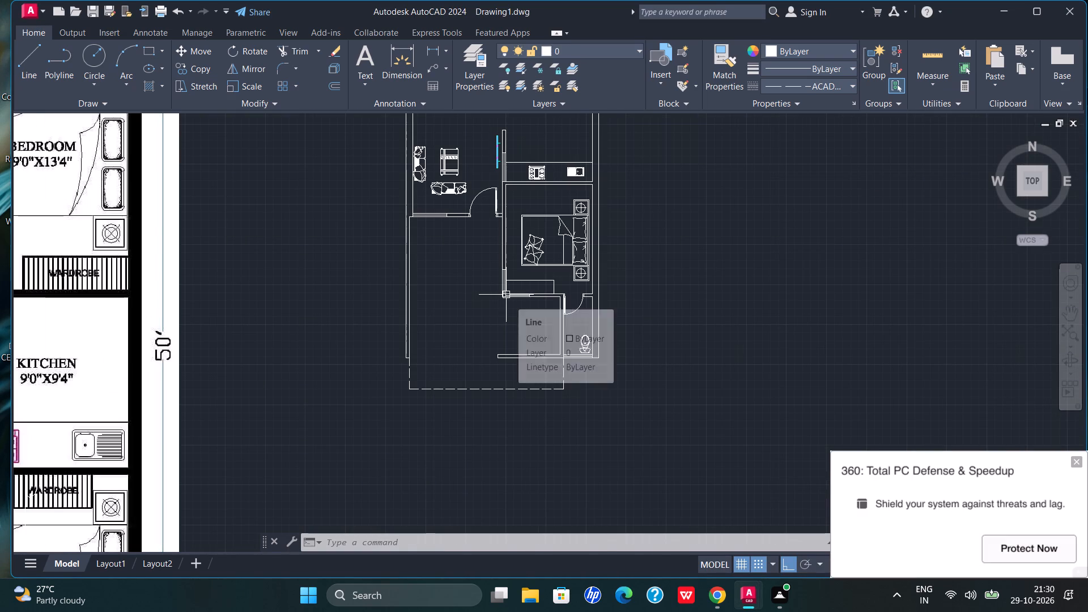
key("ctrl+v")
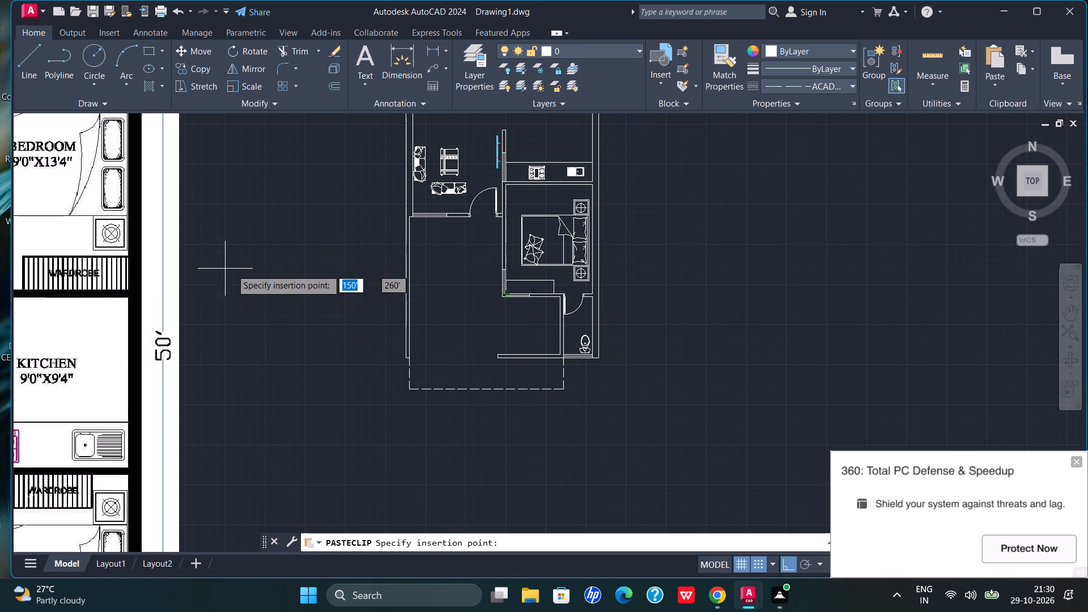
left_click(302, 314)
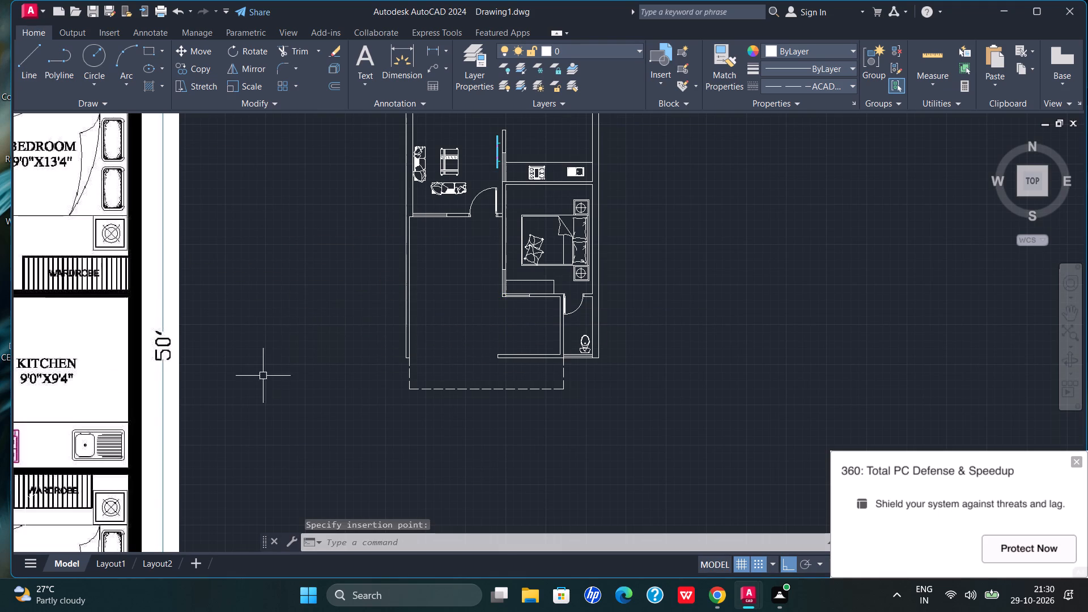
Move the pasted car about 142' horizontally so it sits between the reference image and the house plan.
scroll(257, 365, "down", 3)
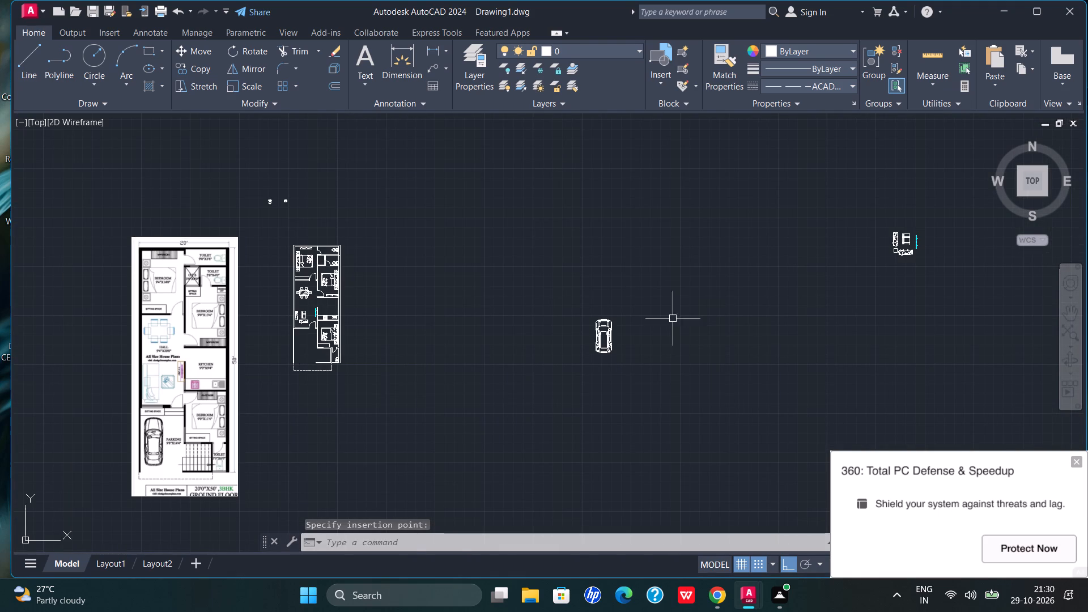
left_click_drag(671, 312, 655, 401)
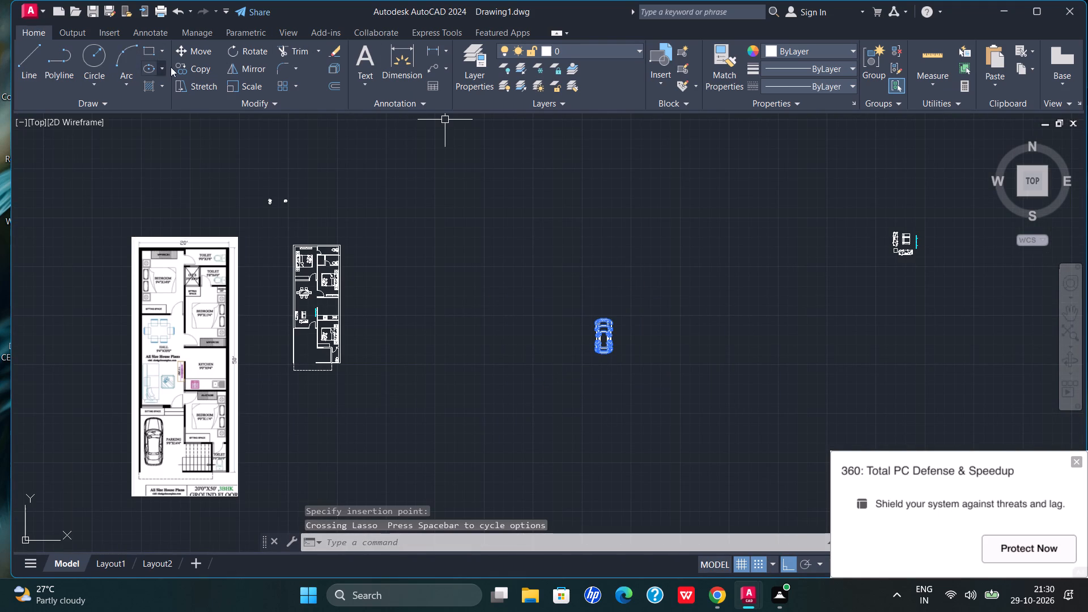
left_click(192, 54)
left_click(604, 346)
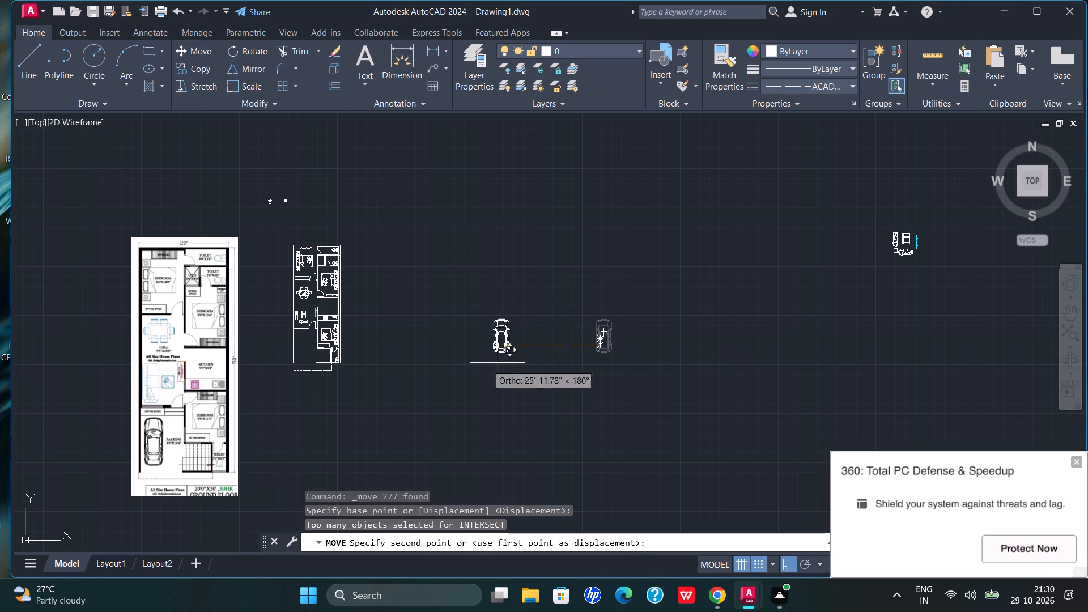
left_click(265, 463)
Scale the car down slightly beside the house plan, using its front corner as the base point.
scroll(289, 325, "up", 2)
left_click_drag(276, 308, 238, 447)
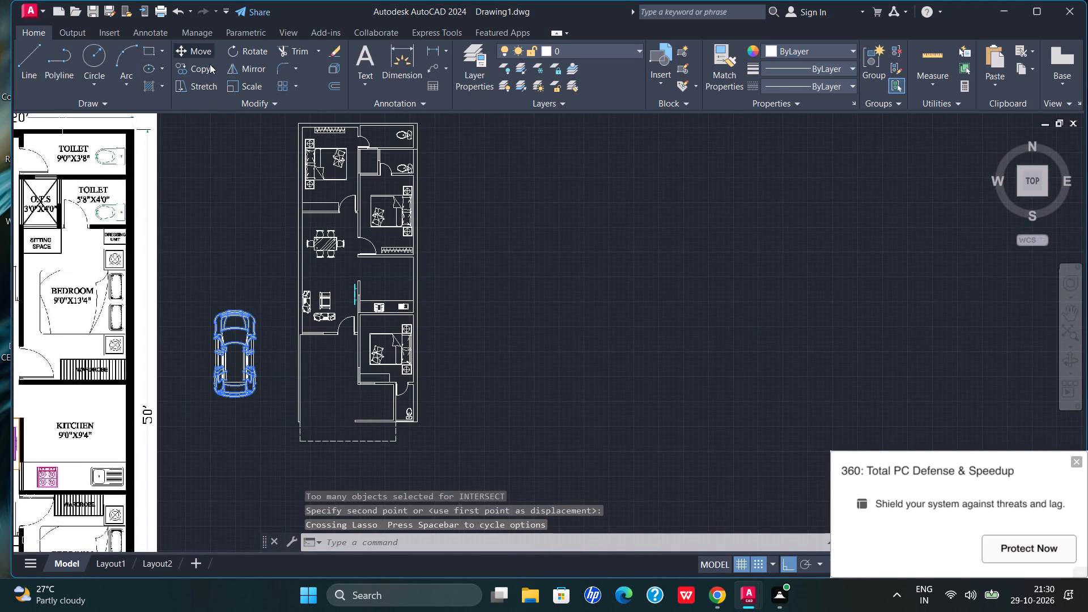
left_click(237, 88)
left_click(223, 314)
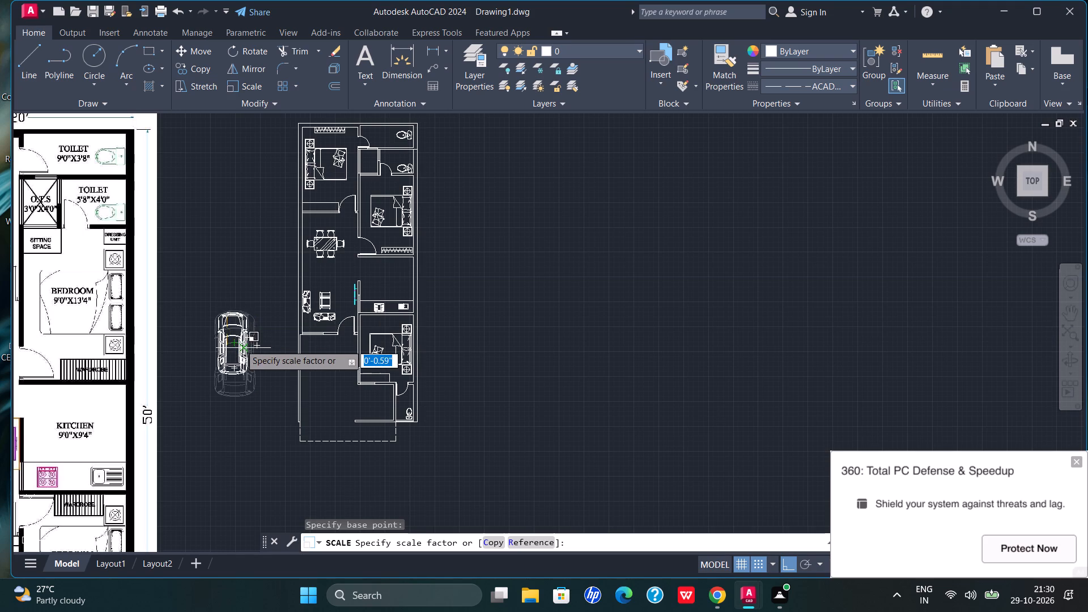
left_click(240, 345)
Move the reduced car into the parking area below the hall, with Ortho turned off.
left_click_drag(273, 307, 254, 424)
left_click(181, 49)
left_click(237, 351)
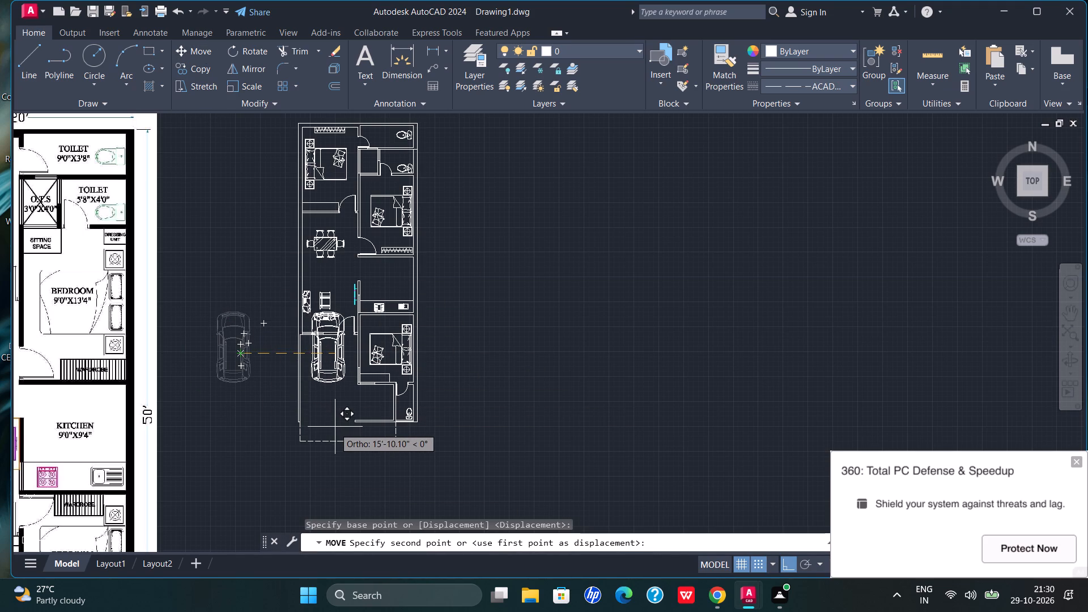
key("F8")
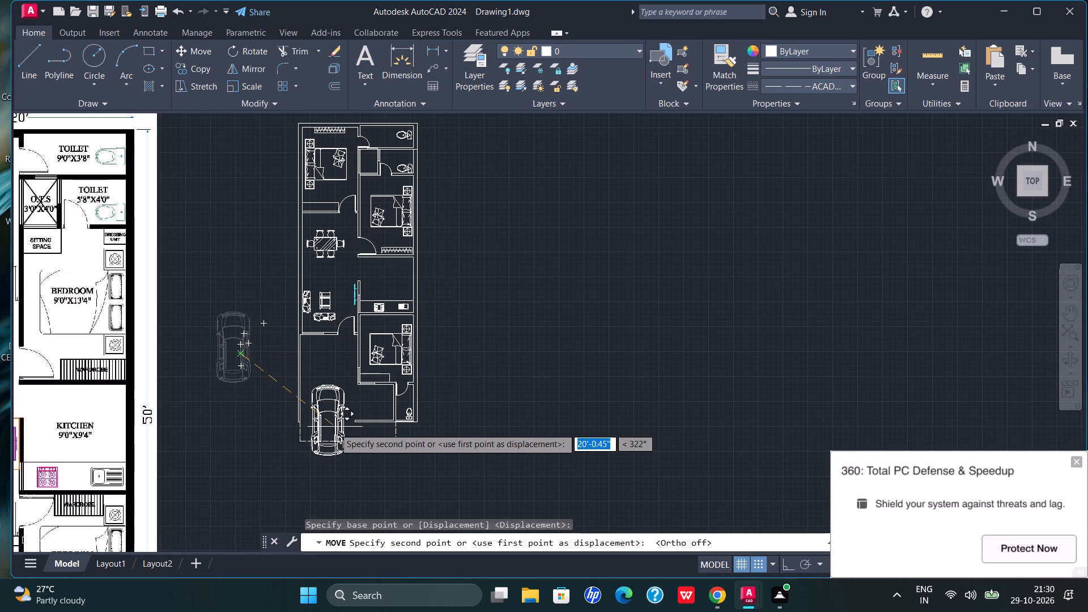
left_click(335, 385)
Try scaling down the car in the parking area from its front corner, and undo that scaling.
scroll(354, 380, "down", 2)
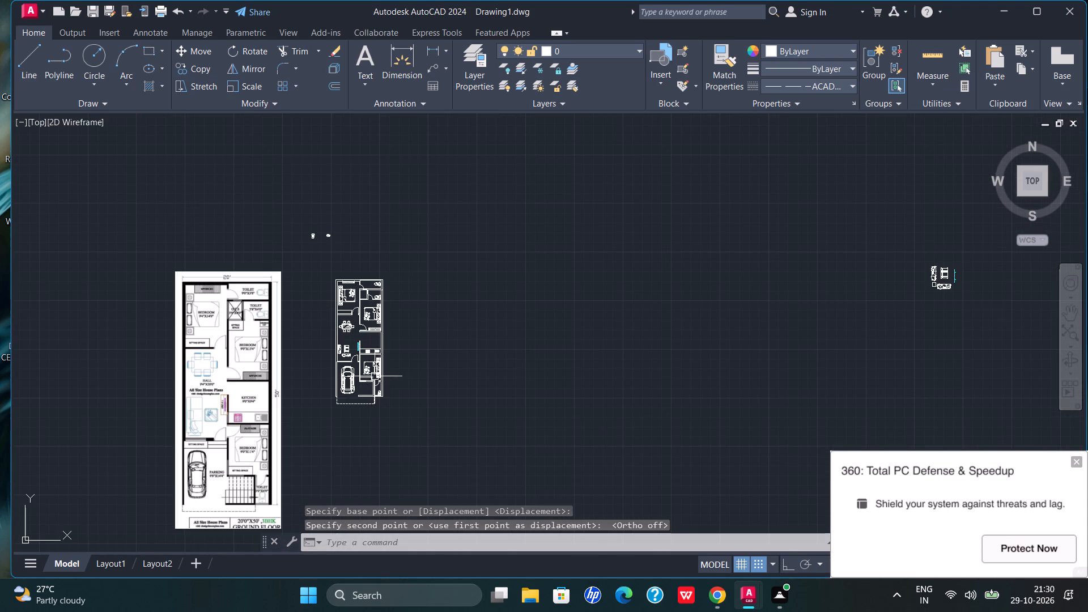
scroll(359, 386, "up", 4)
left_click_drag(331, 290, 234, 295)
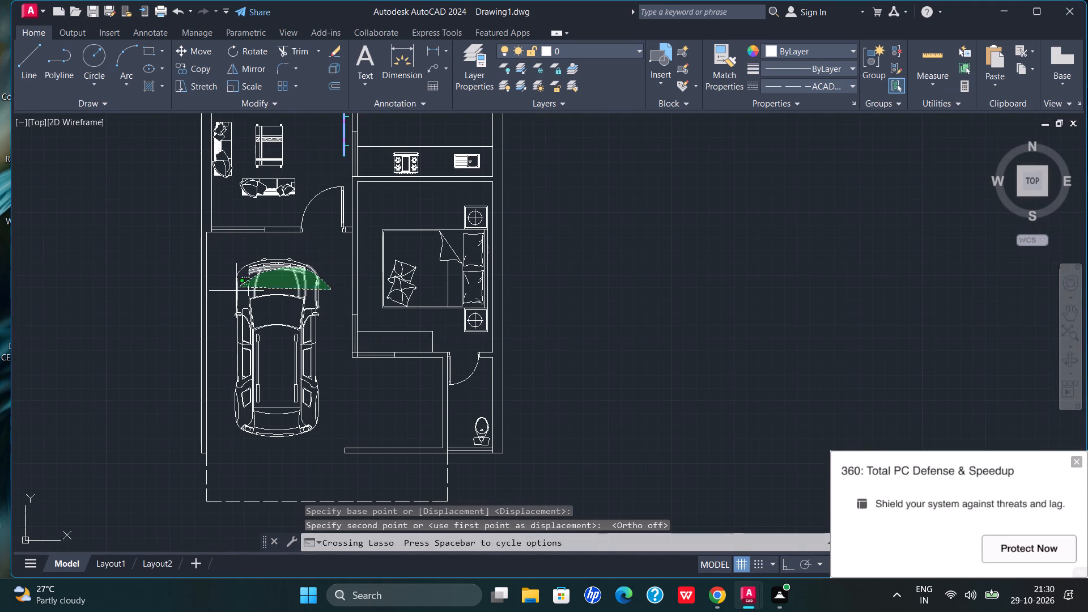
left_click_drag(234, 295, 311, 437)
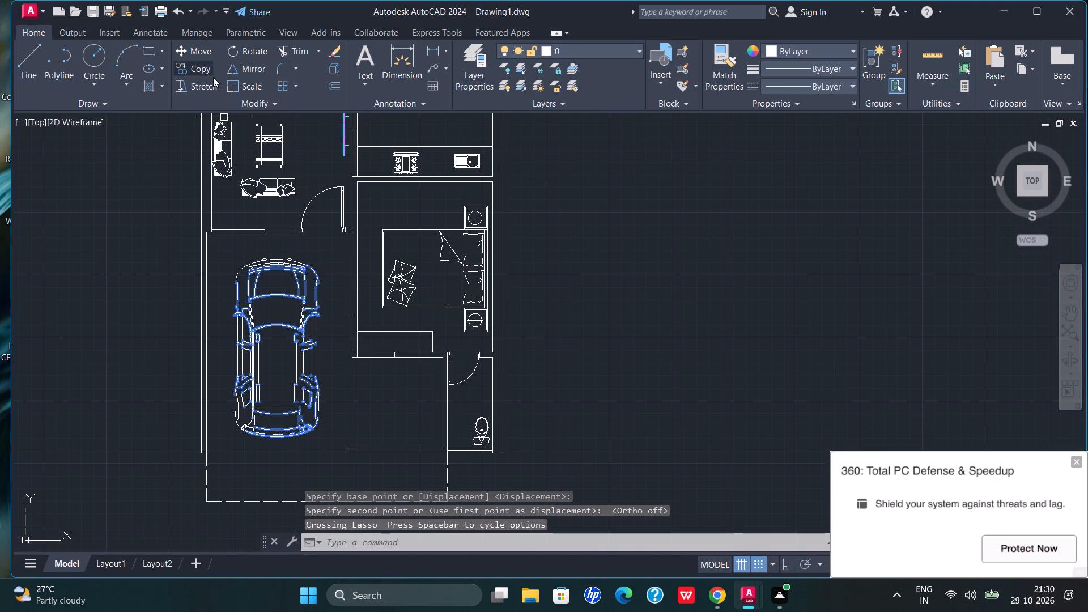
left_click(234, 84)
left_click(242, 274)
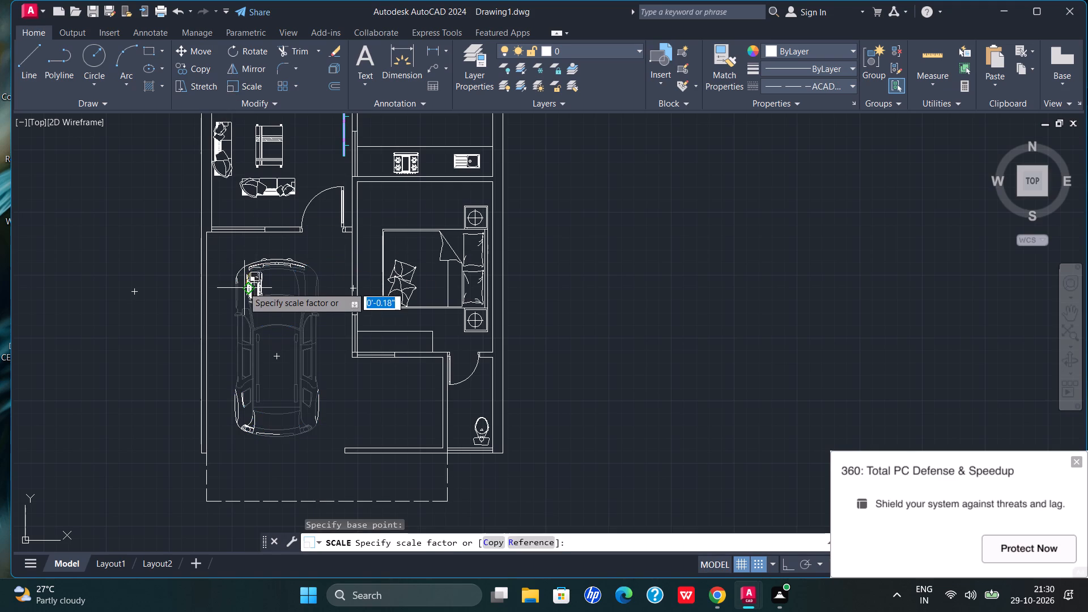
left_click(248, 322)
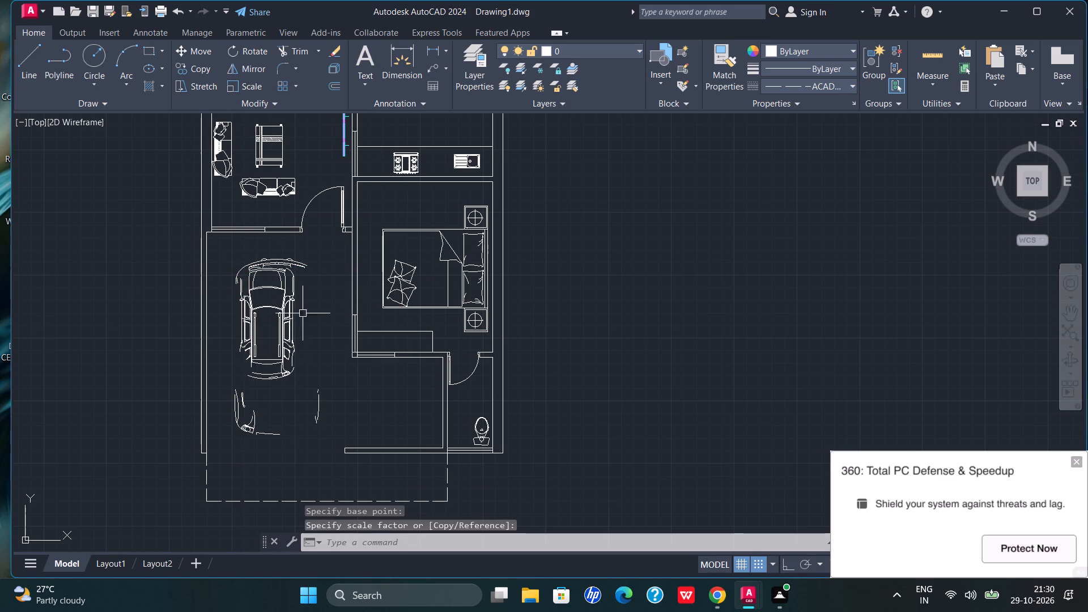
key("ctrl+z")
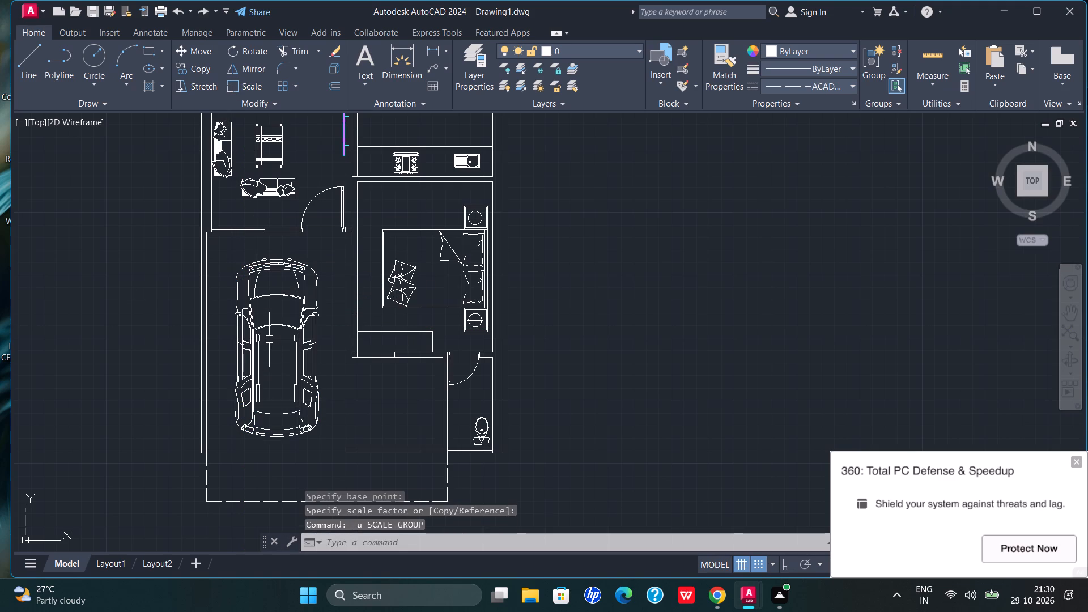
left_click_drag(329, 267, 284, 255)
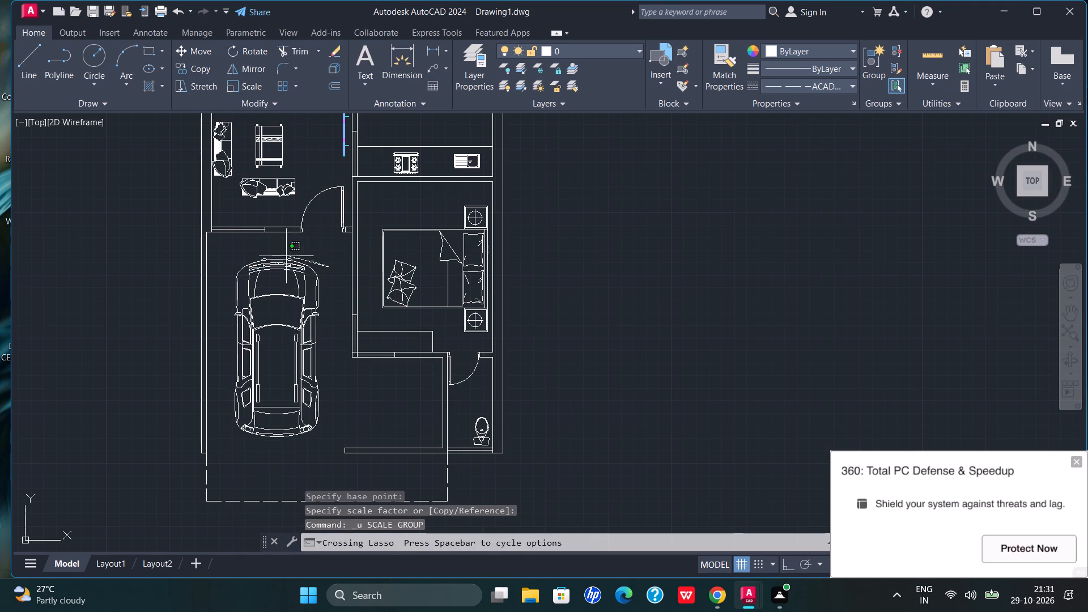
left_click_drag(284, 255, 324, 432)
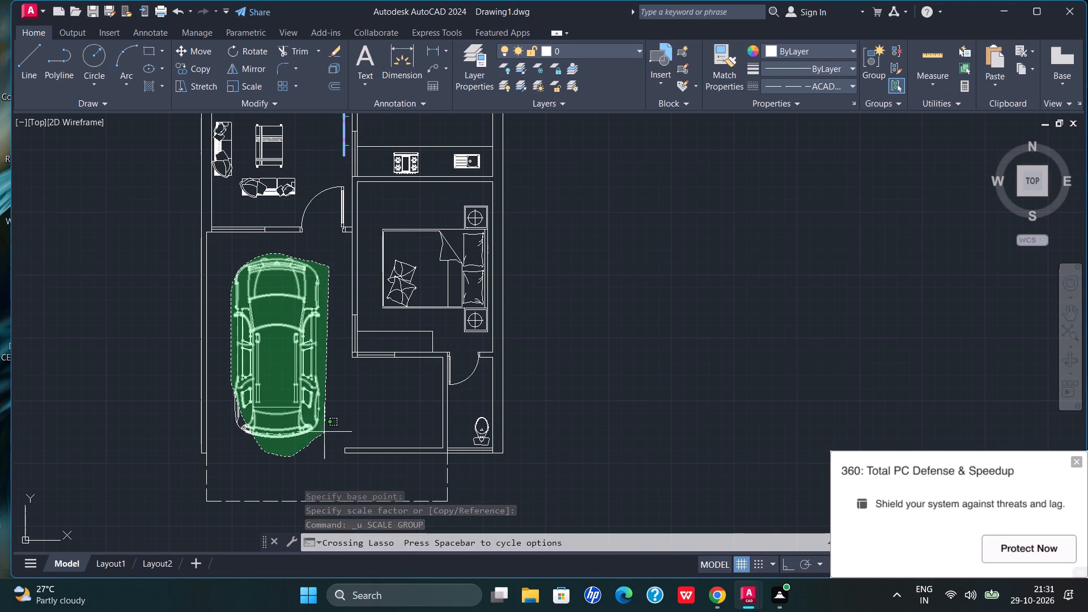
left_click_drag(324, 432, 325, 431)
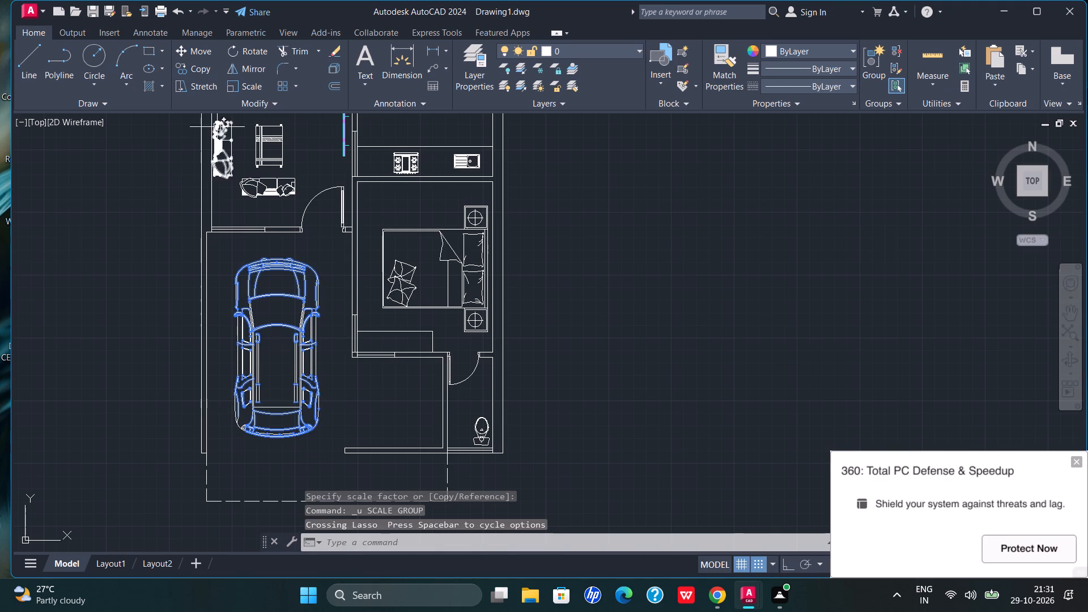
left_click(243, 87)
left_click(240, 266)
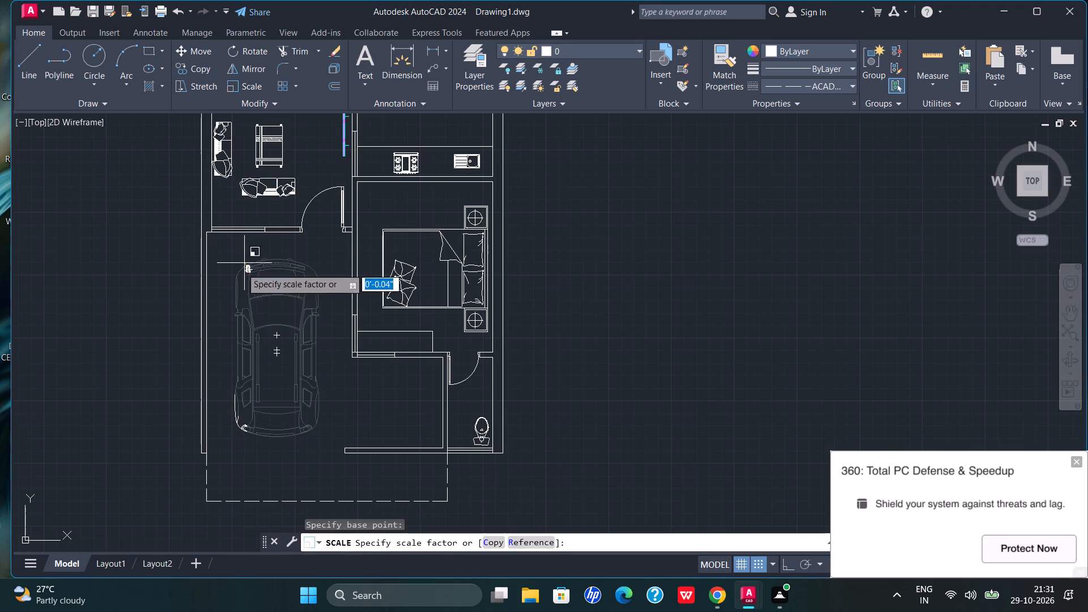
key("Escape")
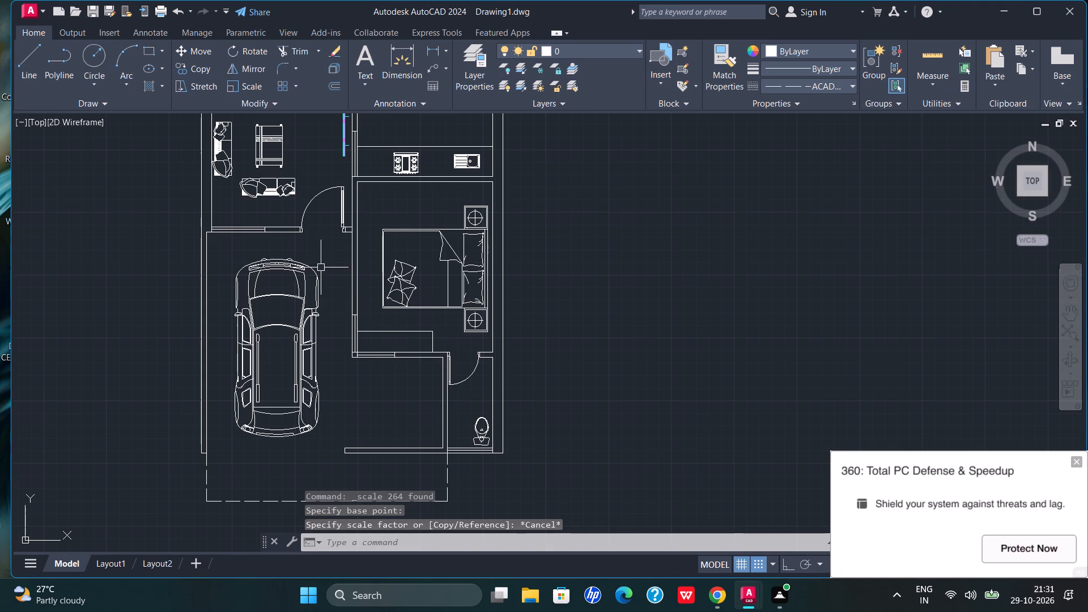
Scale the parked car down to roughly two-thirds of its size from its front corner nearest the outer wall.
left_click_drag(328, 262, 226, 375)
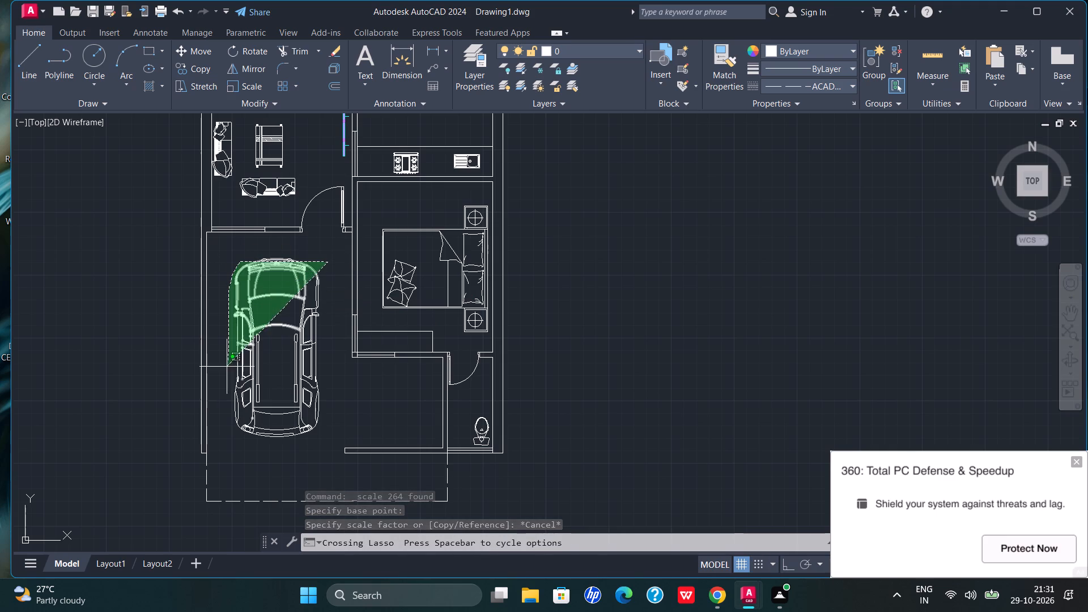
left_click_drag(226, 375, 325, 431)
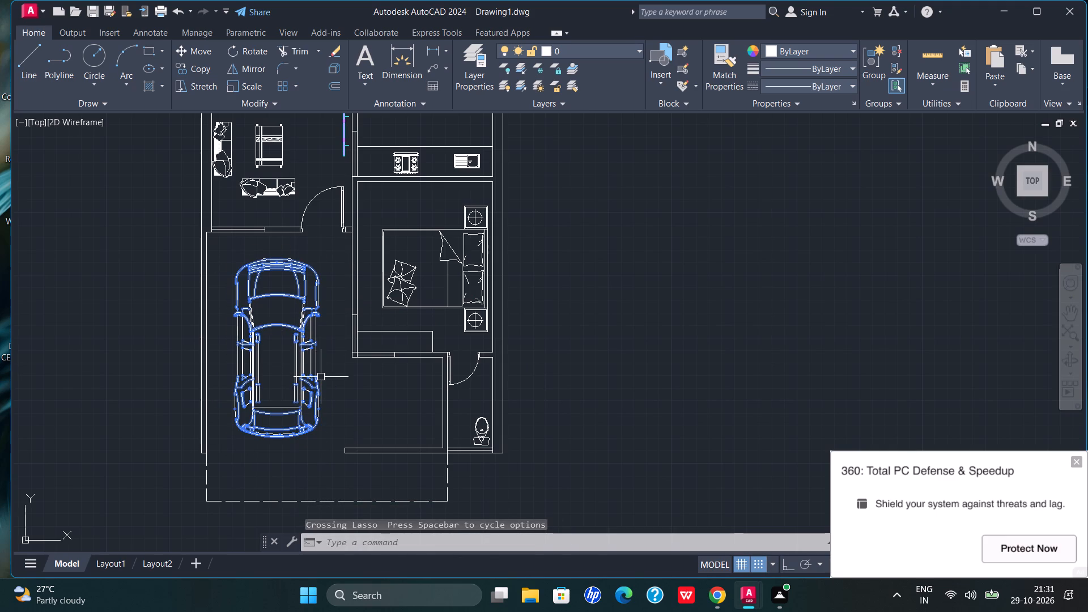
left_click(255, 82)
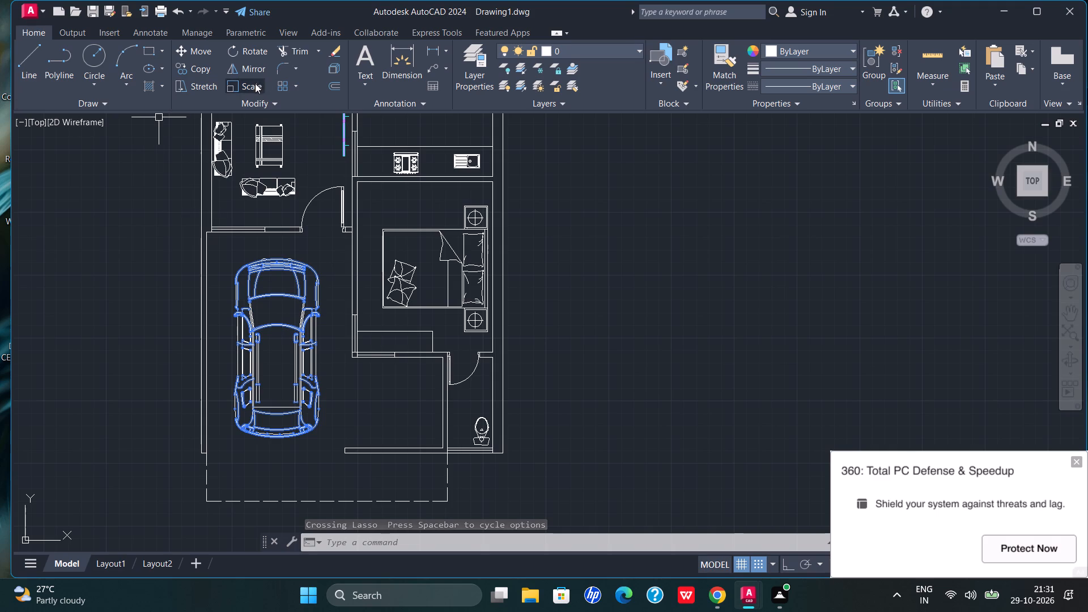
left_click(232, 280)
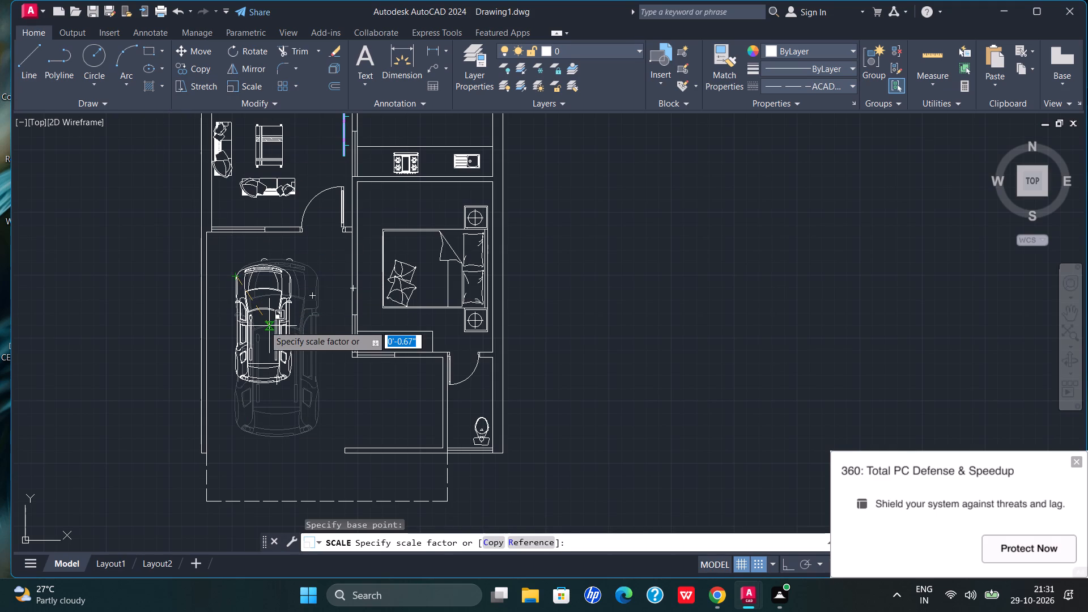
left_click(262, 326)
Erase the two stray arcs left in front of the car.
scroll(270, 263, "up", 2)
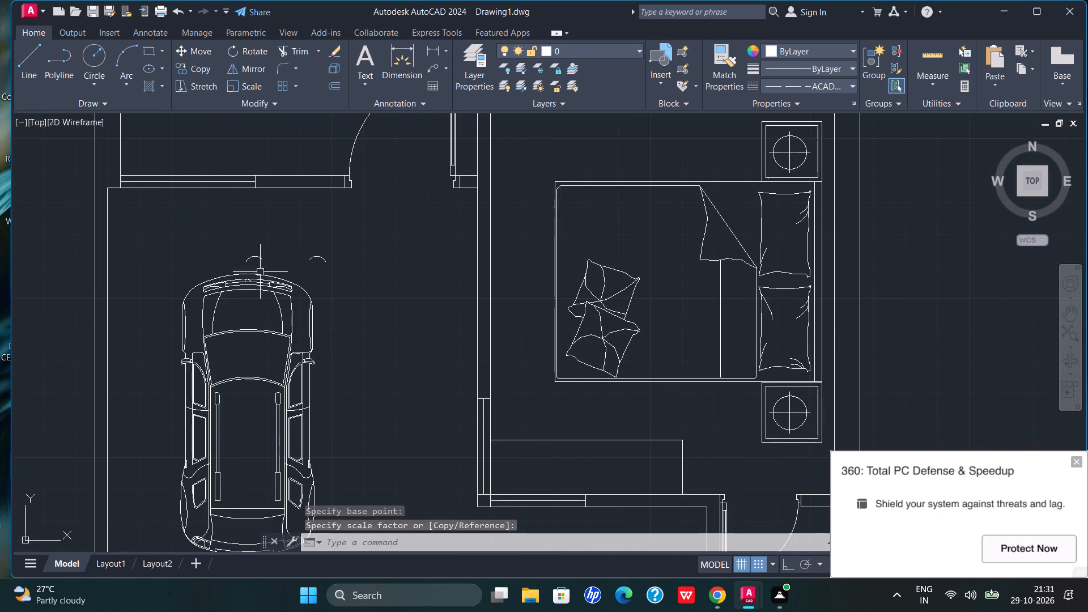
left_click_drag(358, 261, 256, 258)
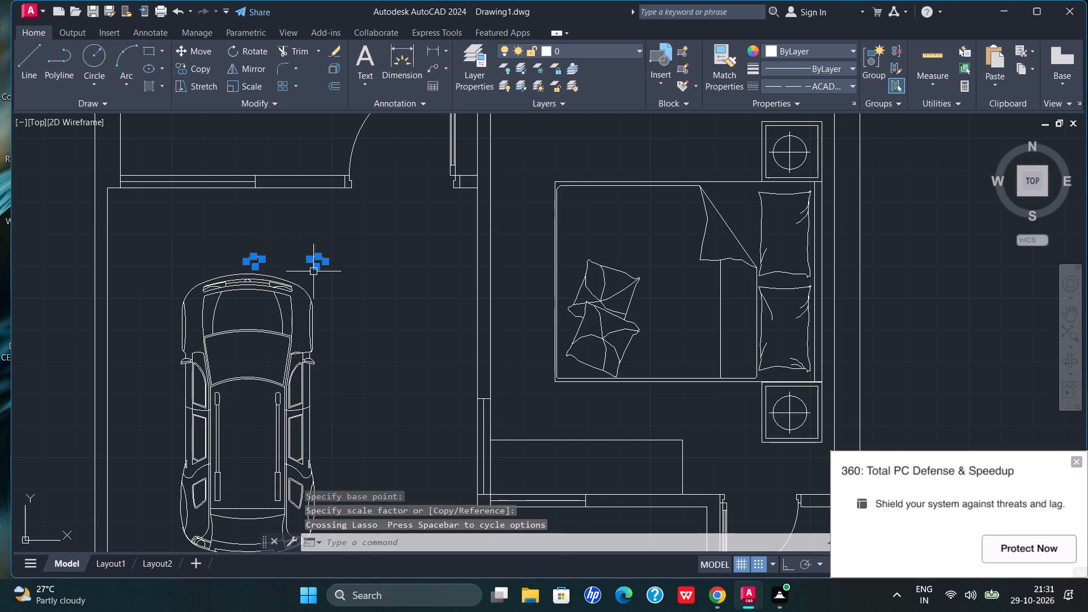
key("Delete")
Compare the car's size and position in the parking area with the reference plan.
scroll(327, 267, "down", 4)
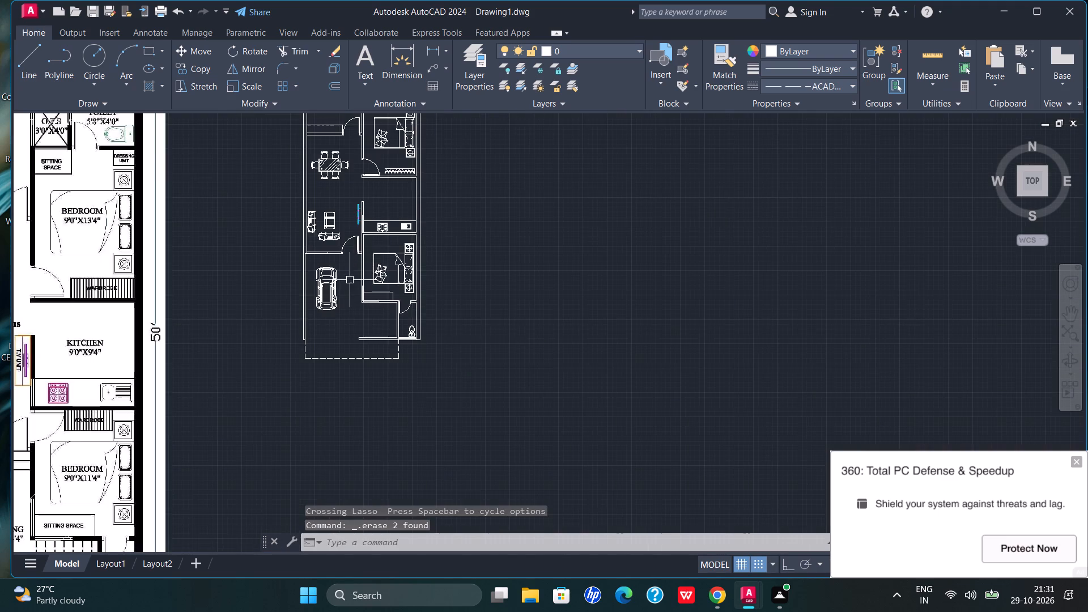
scroll(365, 313, "down", 2)
scroll(348, 291, "up", 3)
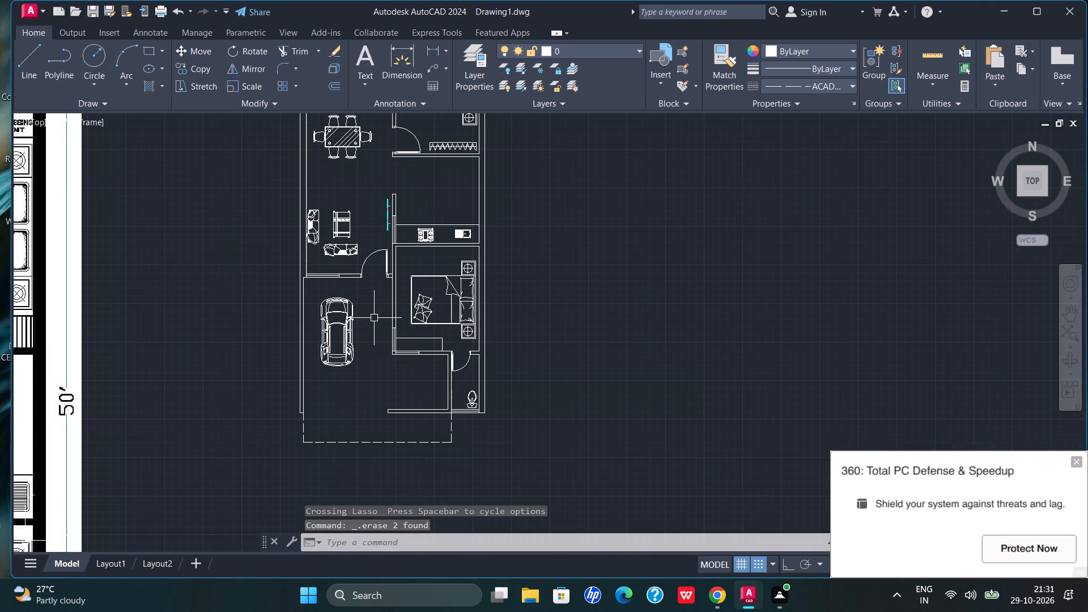
scroll(373, 319, "down", 2)
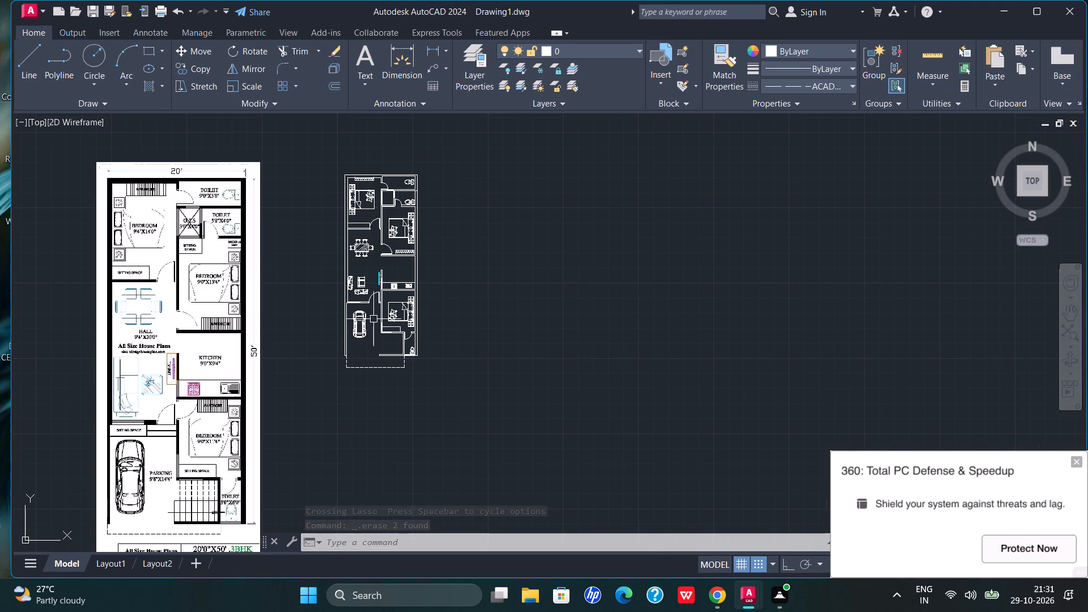
scroll(372, 317, "up", 1)
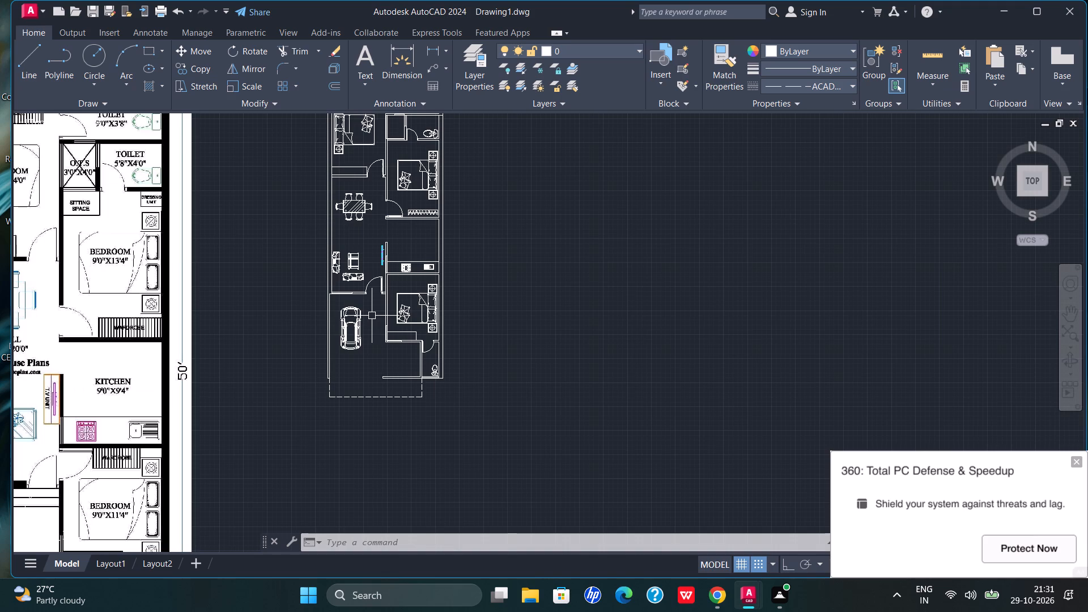
scroll(398, 305, "down", 1)
scroll(398, 305, "up", 3)
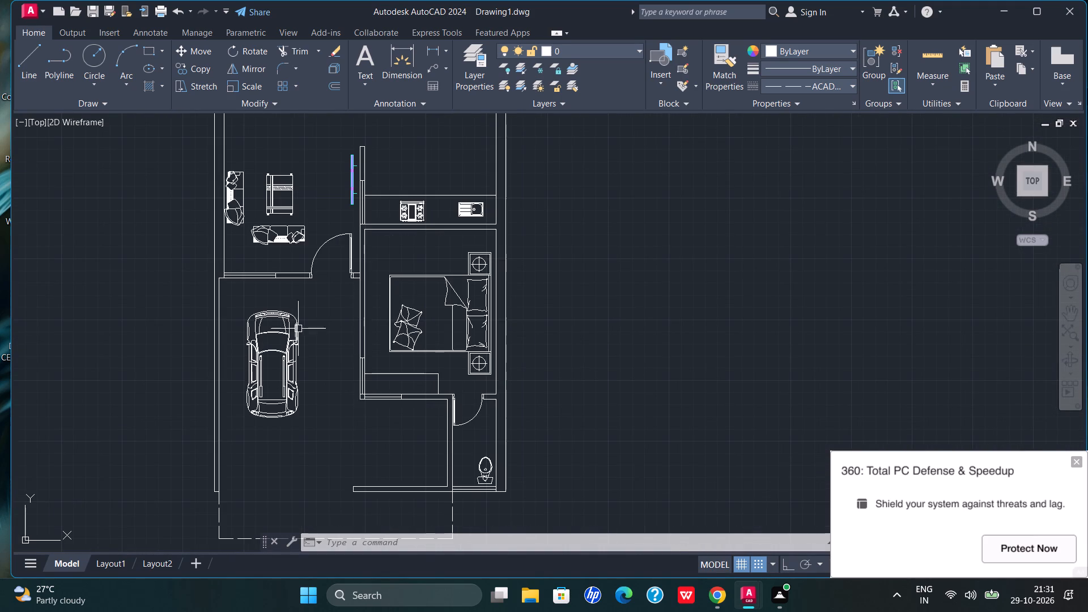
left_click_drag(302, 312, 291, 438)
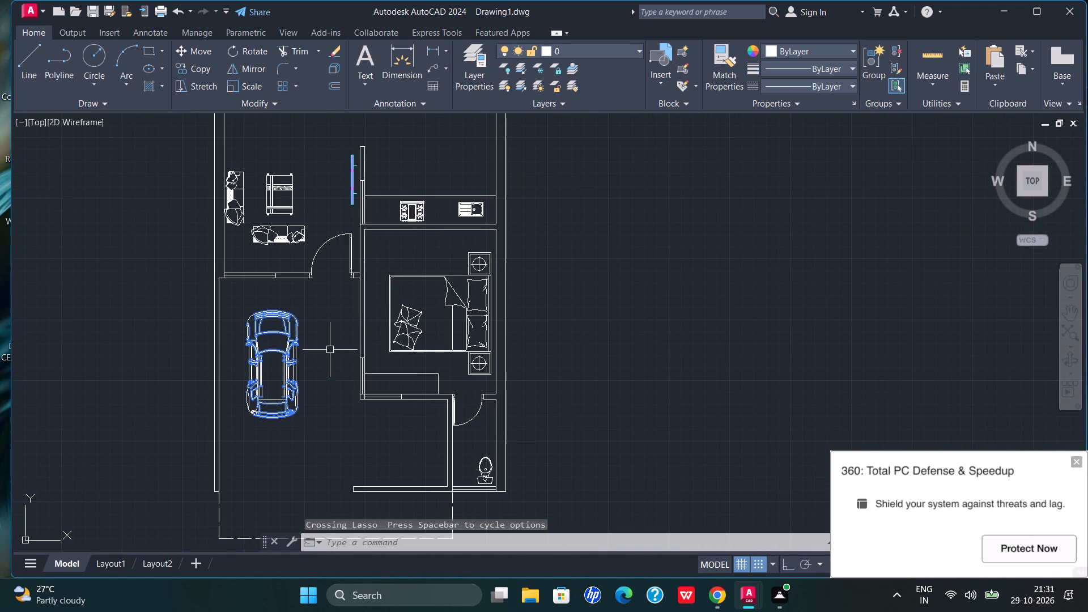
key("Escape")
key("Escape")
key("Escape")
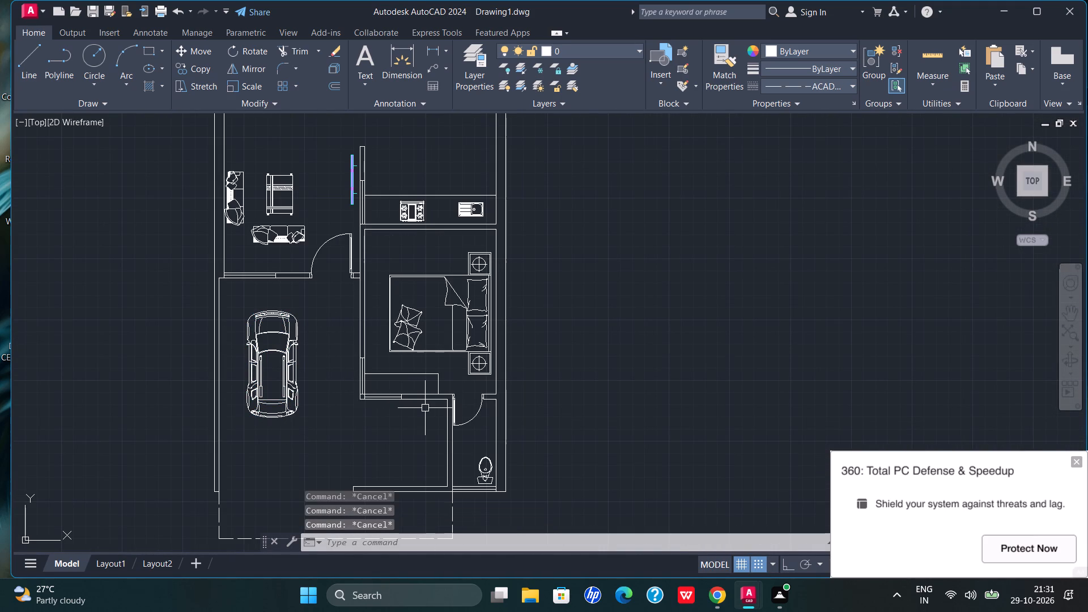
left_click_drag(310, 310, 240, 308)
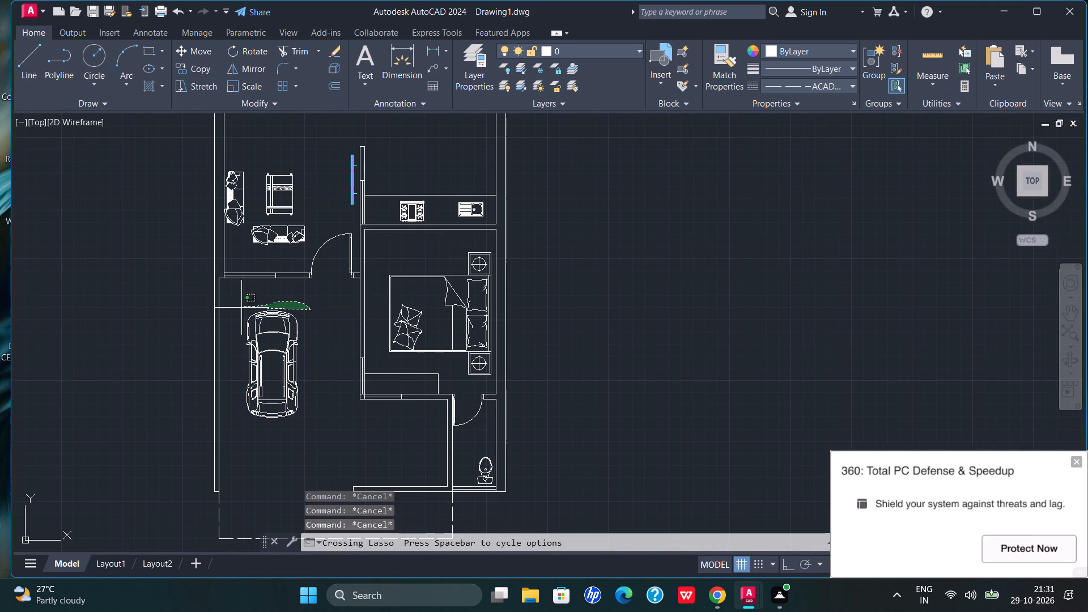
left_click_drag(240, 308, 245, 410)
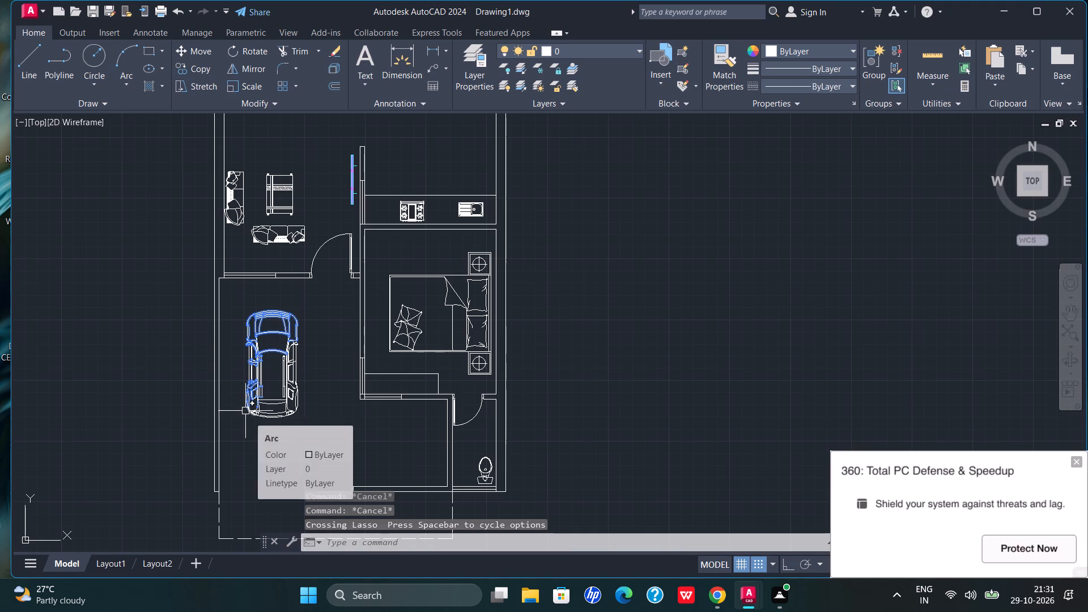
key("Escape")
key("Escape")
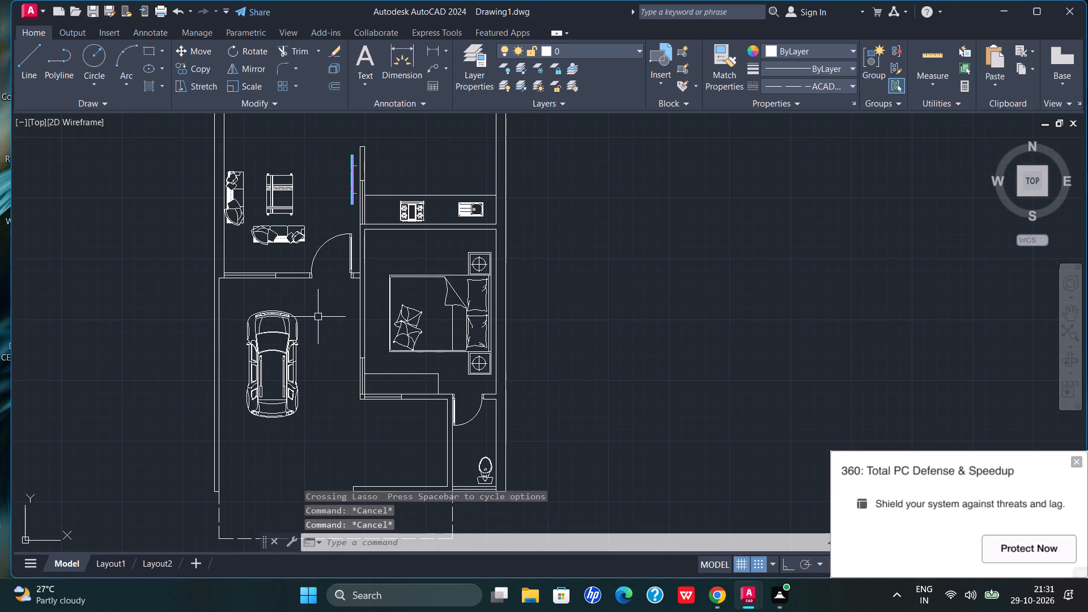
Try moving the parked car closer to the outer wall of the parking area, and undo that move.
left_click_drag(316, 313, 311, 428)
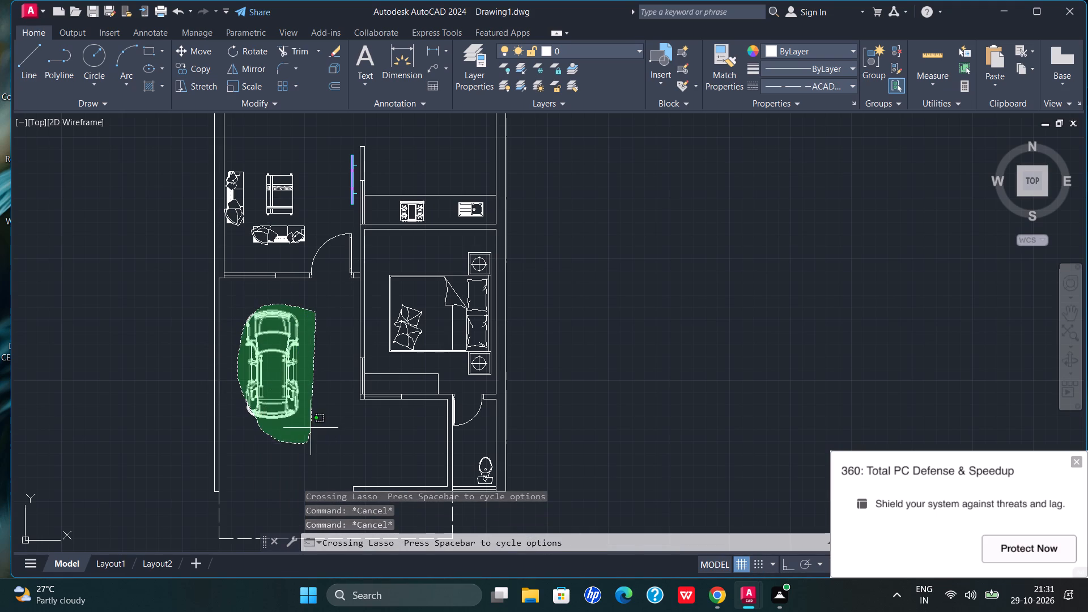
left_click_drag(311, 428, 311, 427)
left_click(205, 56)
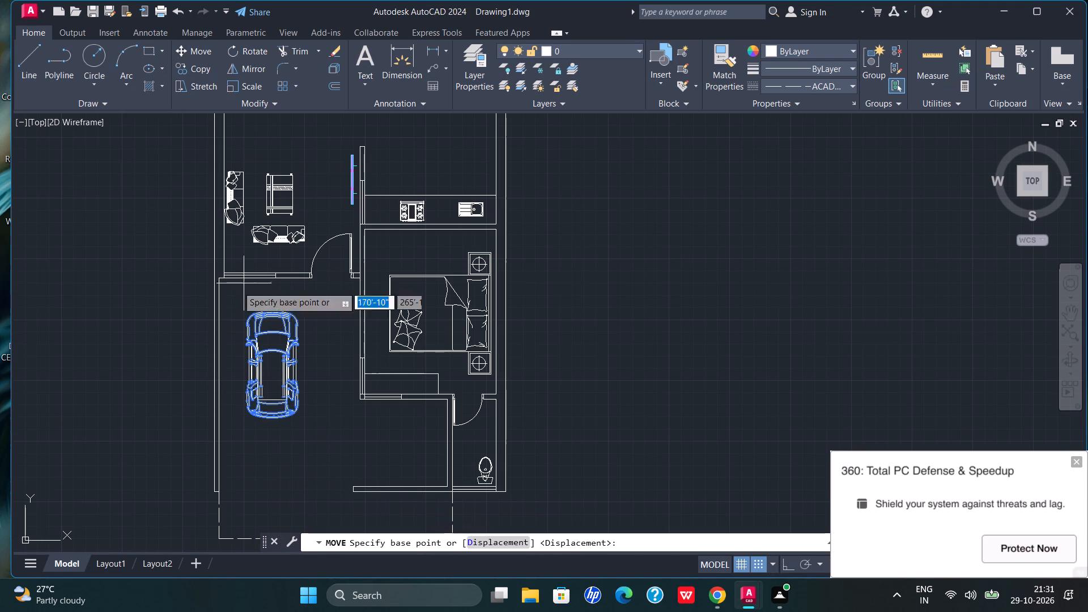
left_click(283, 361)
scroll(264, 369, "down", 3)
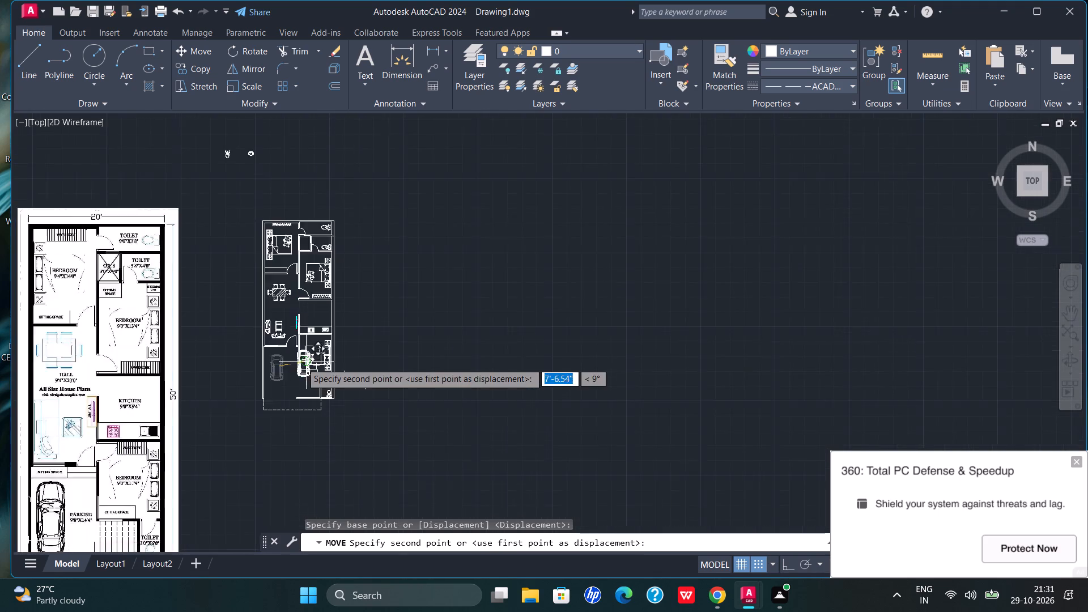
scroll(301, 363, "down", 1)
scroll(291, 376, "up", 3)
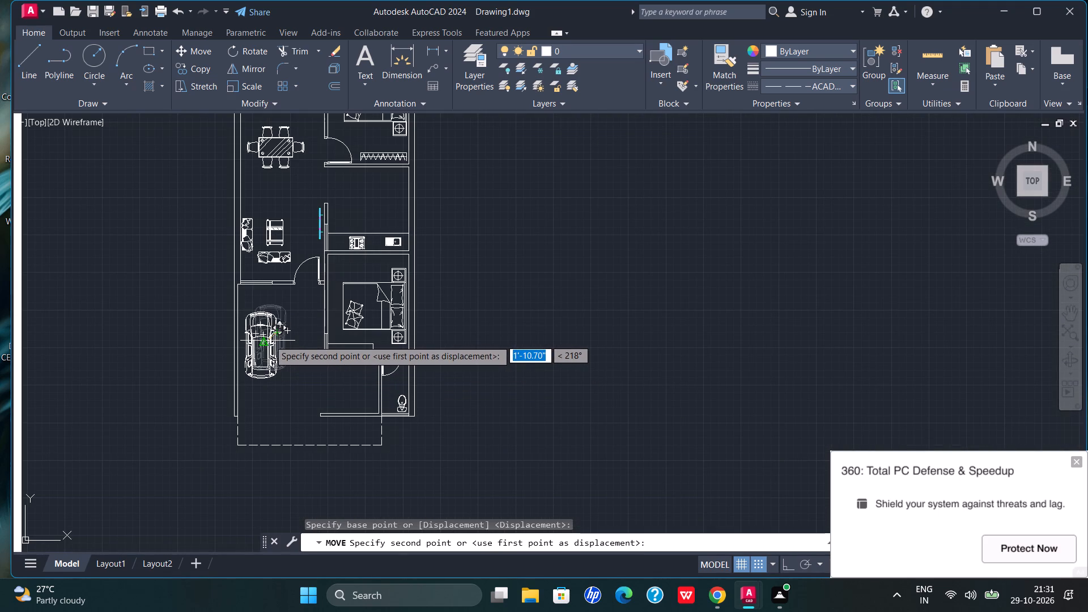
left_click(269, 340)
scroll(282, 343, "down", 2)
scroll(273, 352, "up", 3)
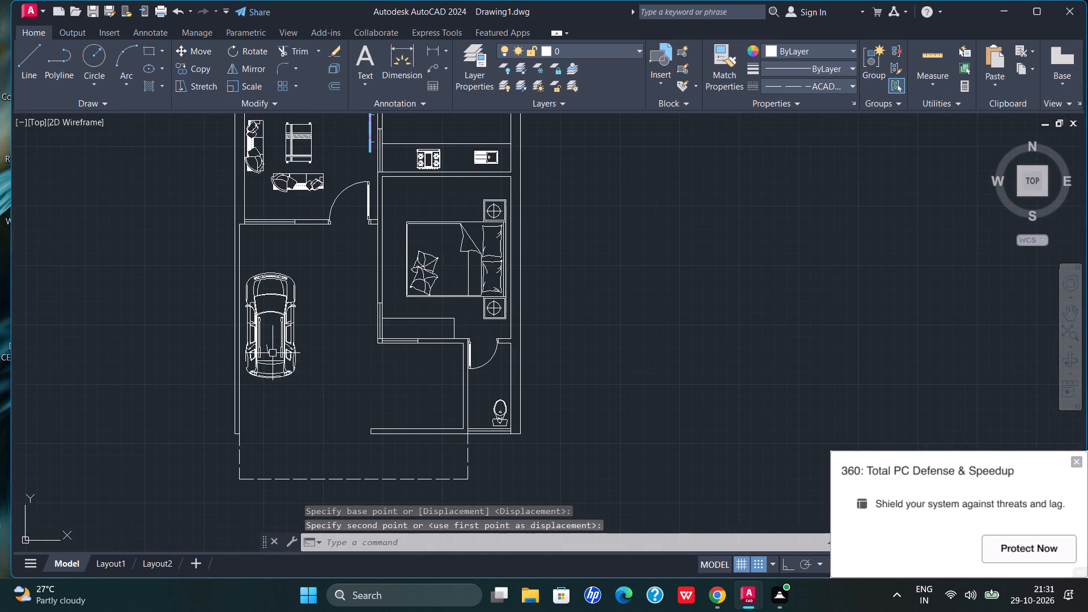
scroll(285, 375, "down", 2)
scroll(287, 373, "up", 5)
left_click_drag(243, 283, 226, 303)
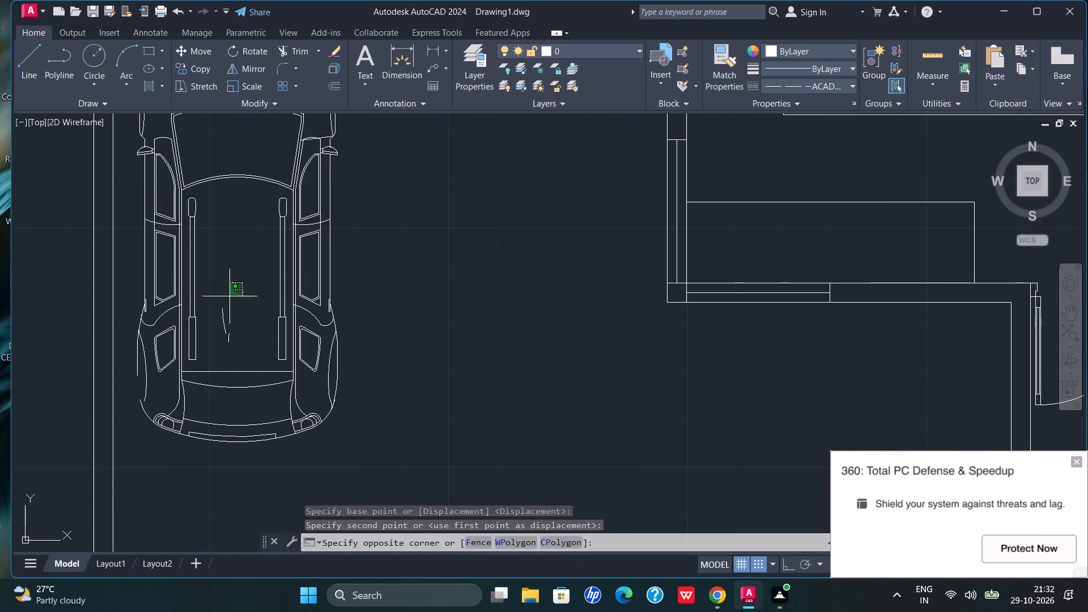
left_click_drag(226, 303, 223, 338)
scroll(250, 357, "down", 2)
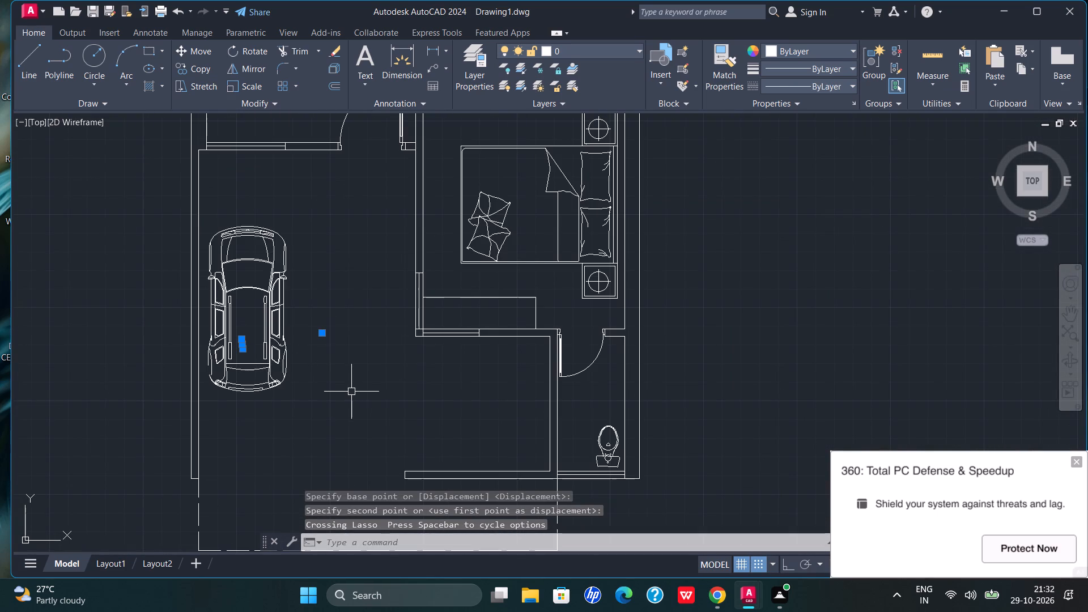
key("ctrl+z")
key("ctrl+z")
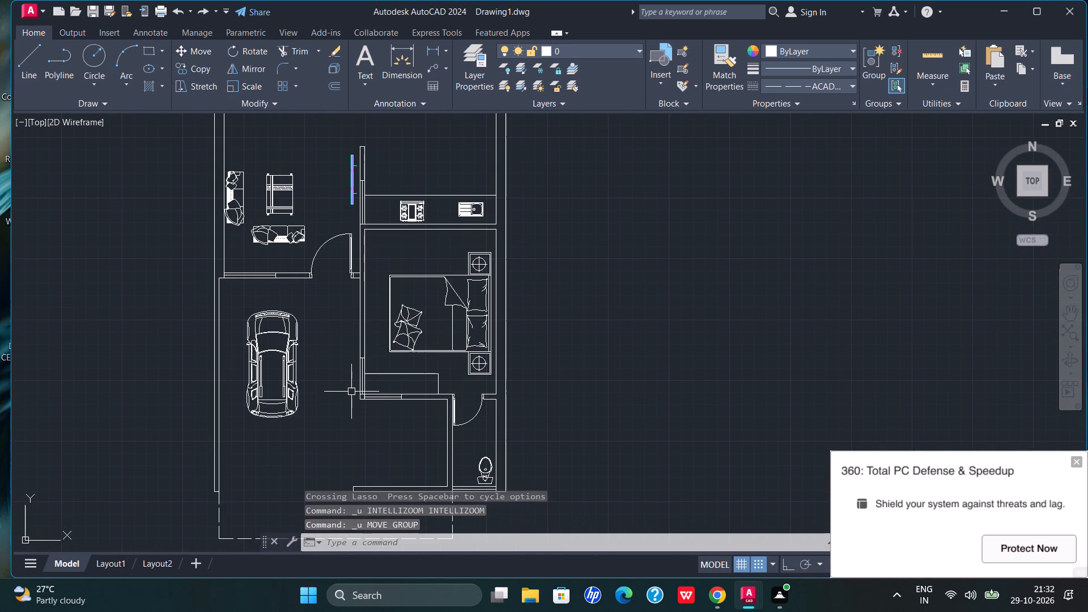
Examine the staircase beside the toilet in the reference plan and check the dimensions of the matching space in the drawing.
scroll(351, 392, "down", 4)
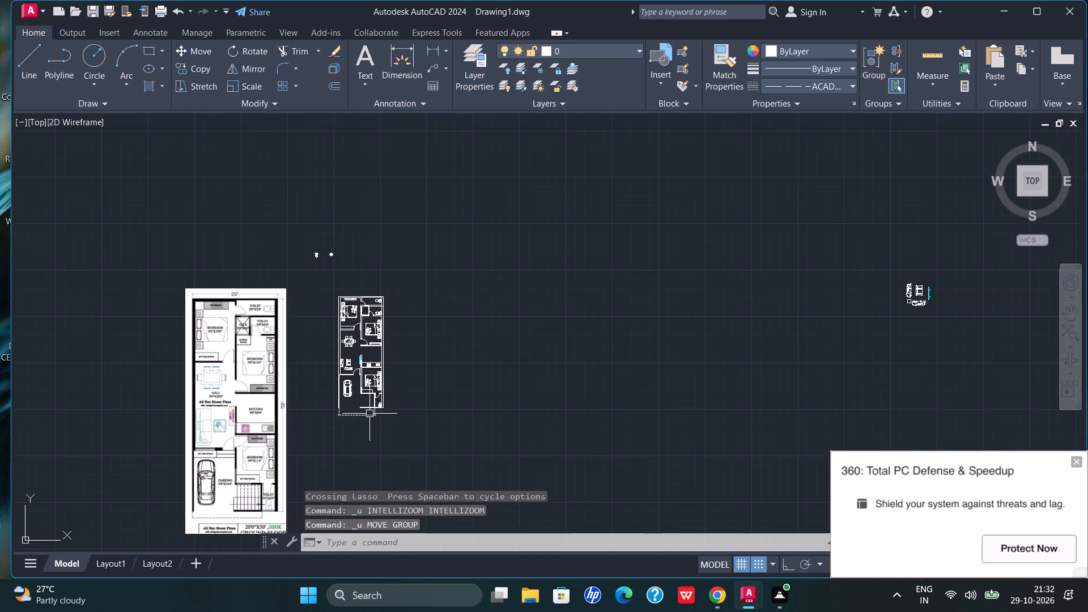
scroll(366, 418, "up", 2)
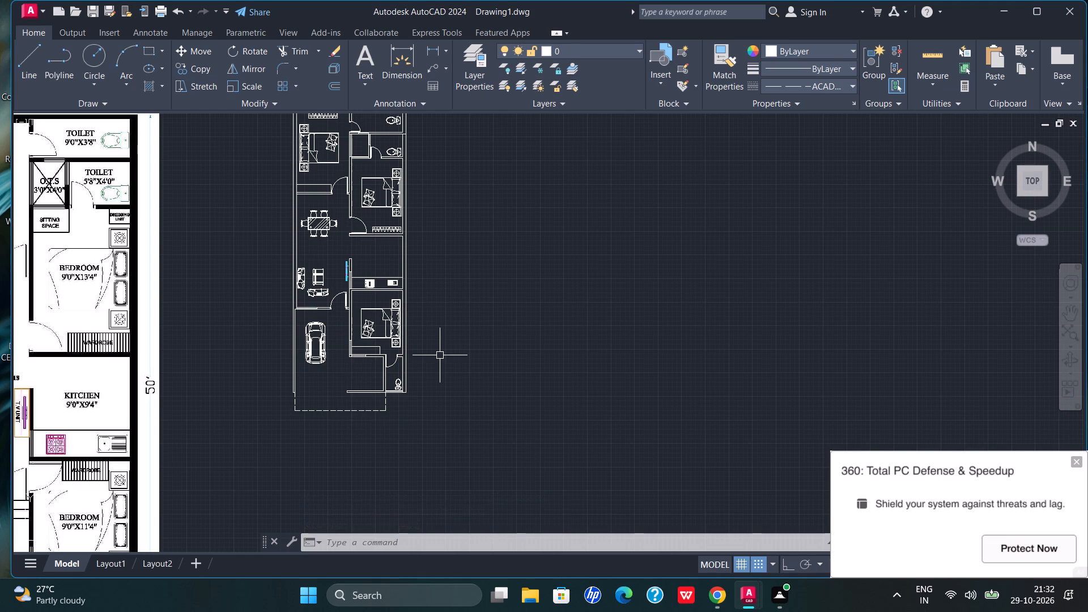
scroll(443, 355, "down", 1)
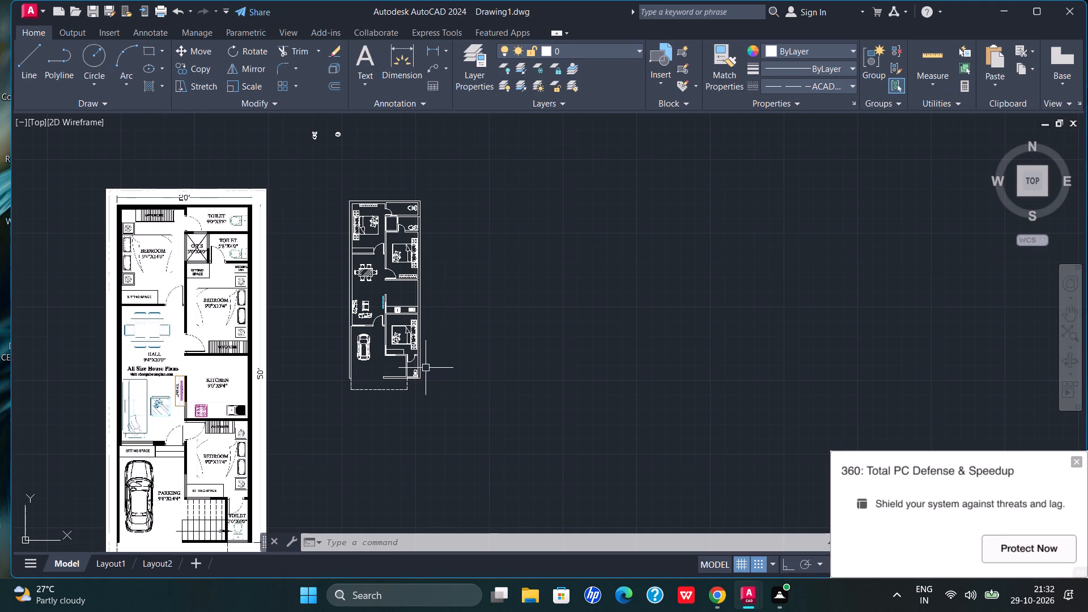
scroll(379, 413, "up", 2)
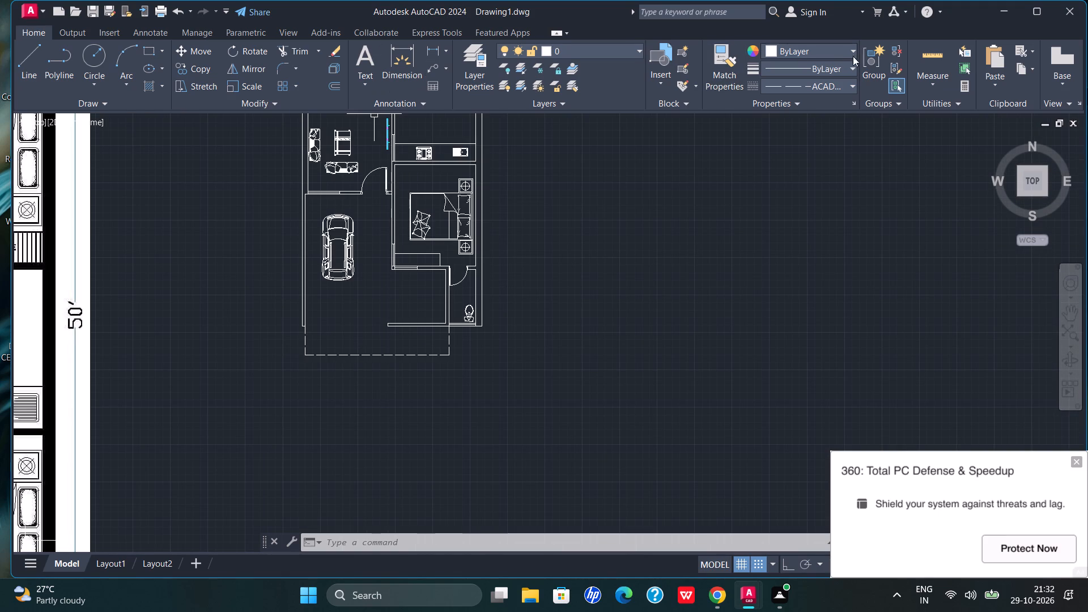
left_click(926, 55)
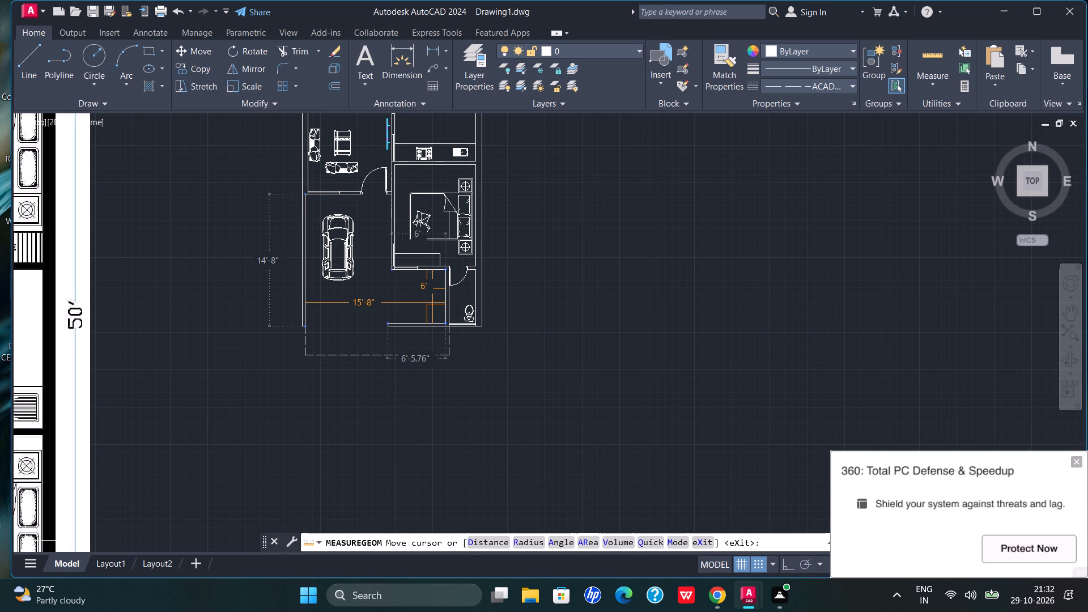
key("Escape")
scroll(448, 280, "down", 1)
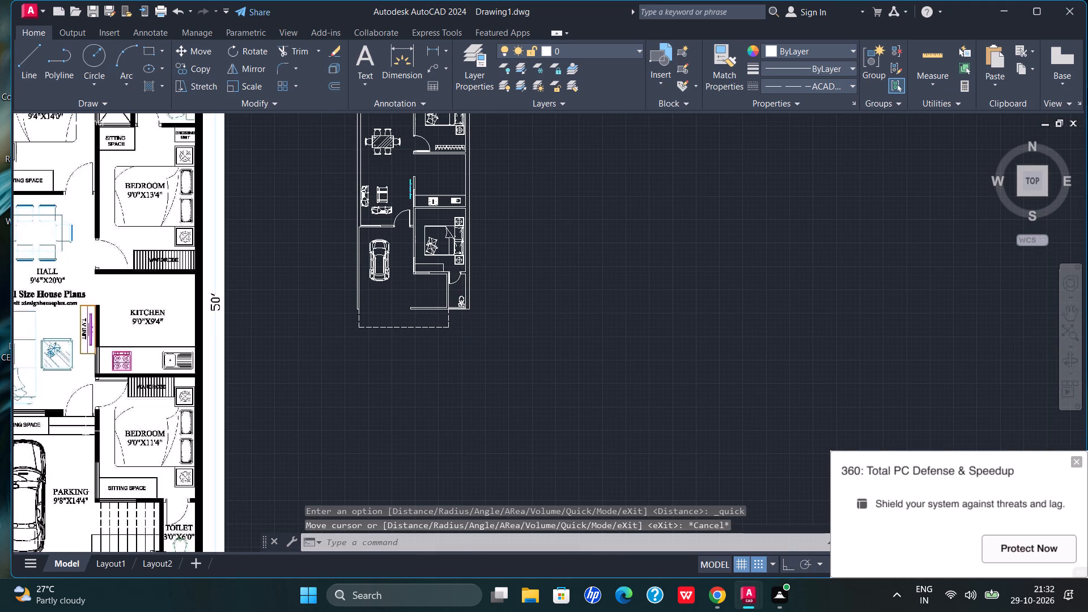
scroll(193, 369, "down", 2)
scroll(161, 444, "up", 3)
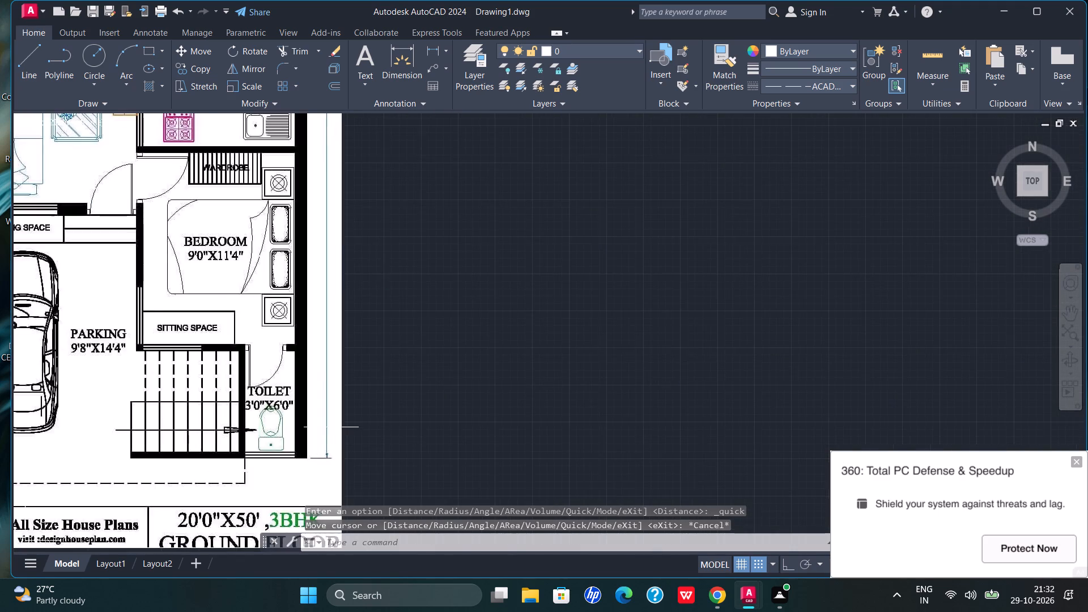
scroll(339, 445, "down", 2)
scroll(485, 268, "up", 2)
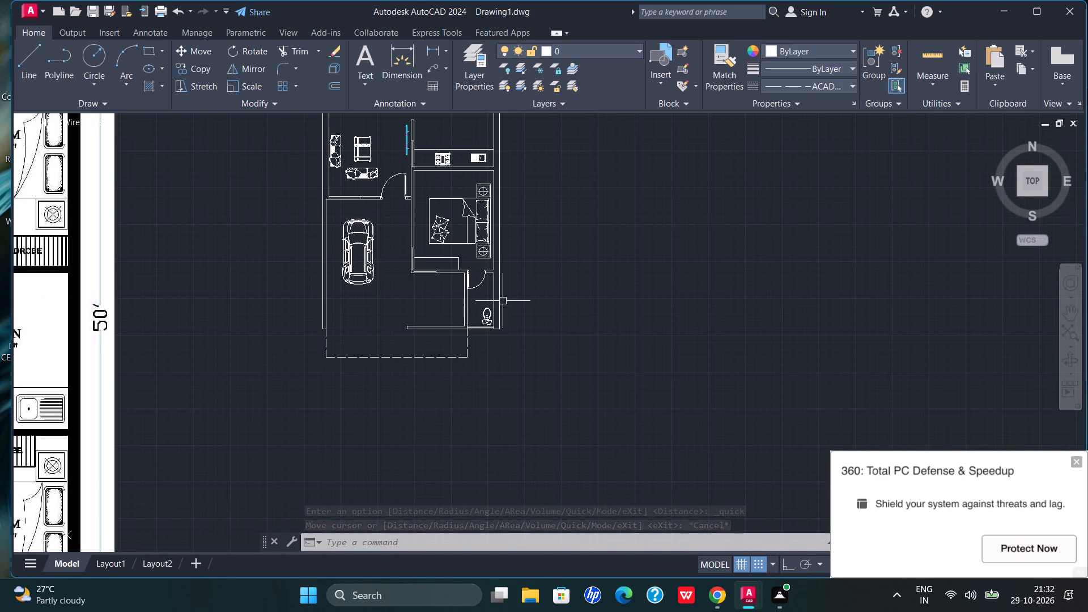
Offset the inner line of the short front wall beside the toilet by 3' toward the bedroom to form the stair edge.
type("of")
key("Return")
key("Return")
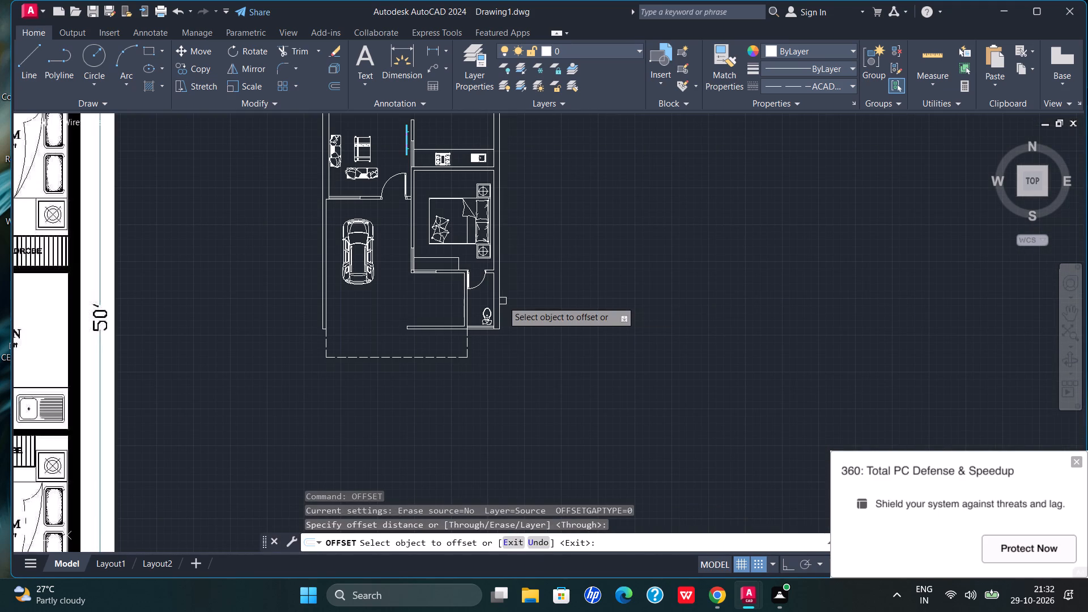
scroll(448, 320, "up", 2)
left_click(432, 333)
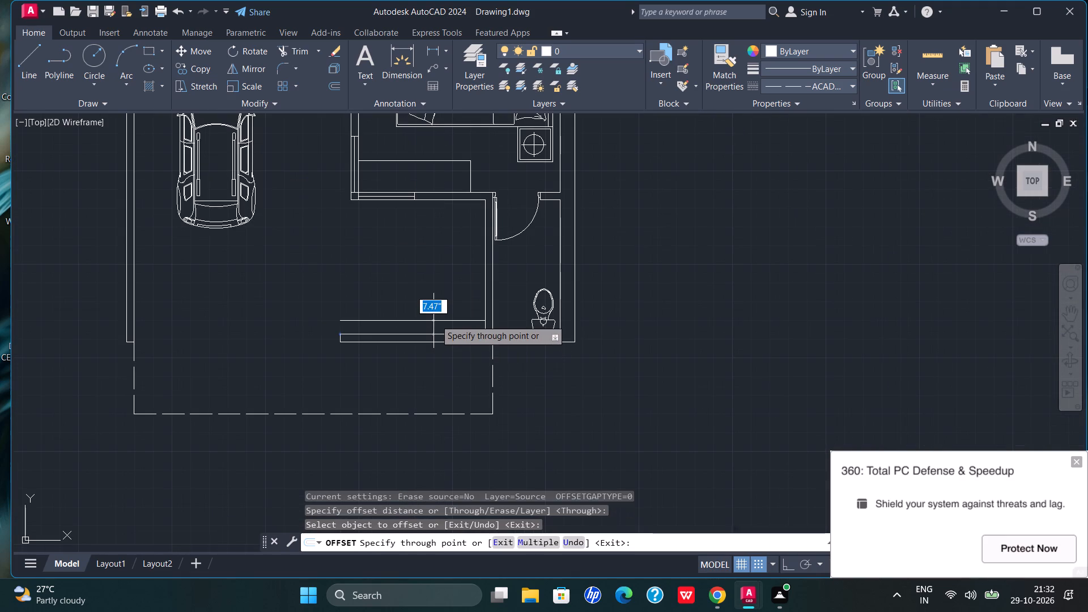
type("3'")
key("Return")
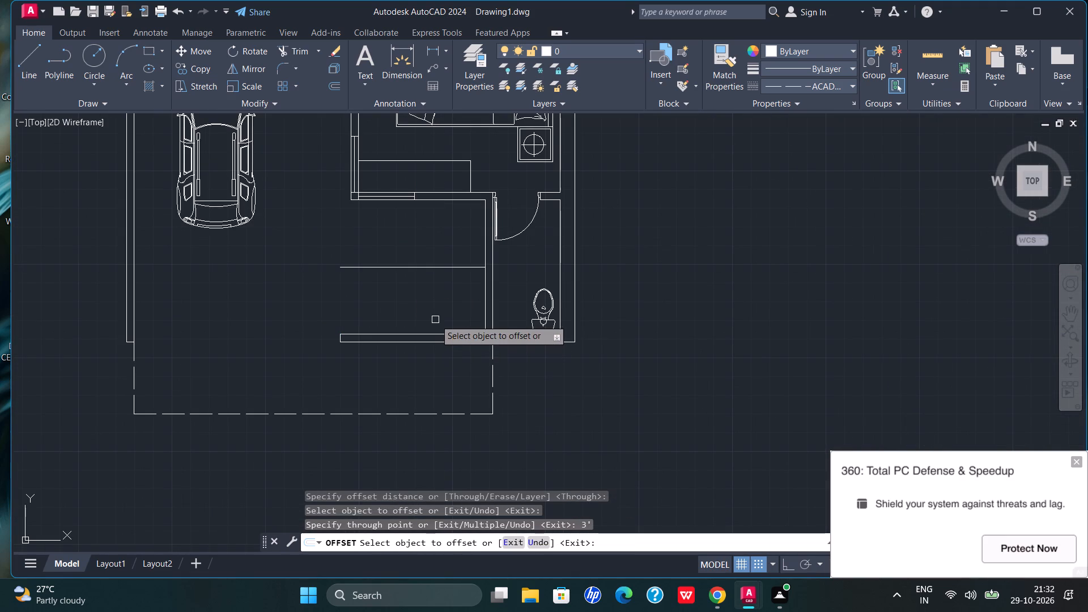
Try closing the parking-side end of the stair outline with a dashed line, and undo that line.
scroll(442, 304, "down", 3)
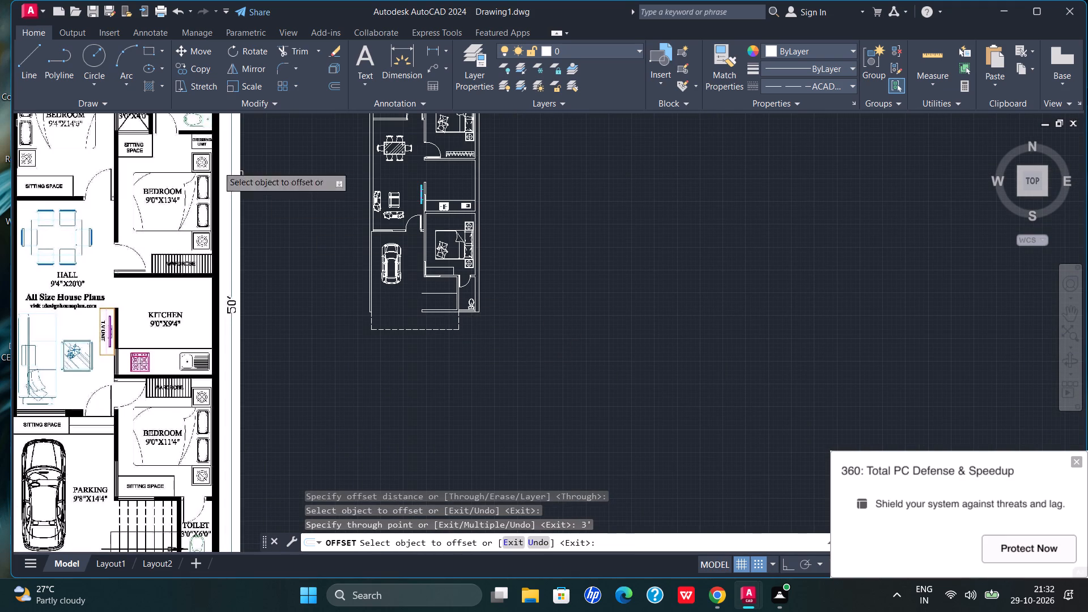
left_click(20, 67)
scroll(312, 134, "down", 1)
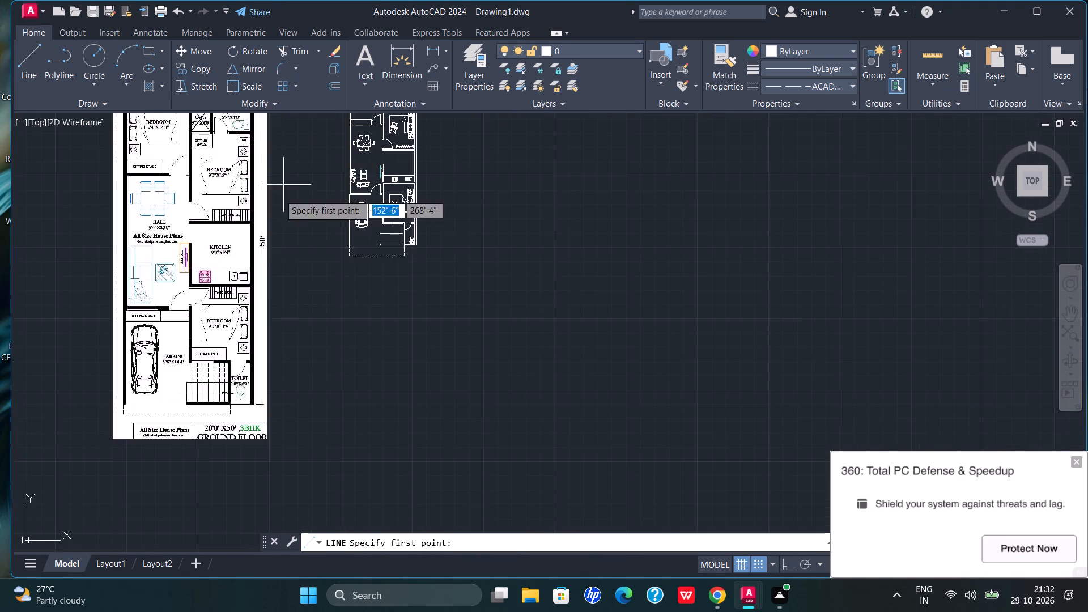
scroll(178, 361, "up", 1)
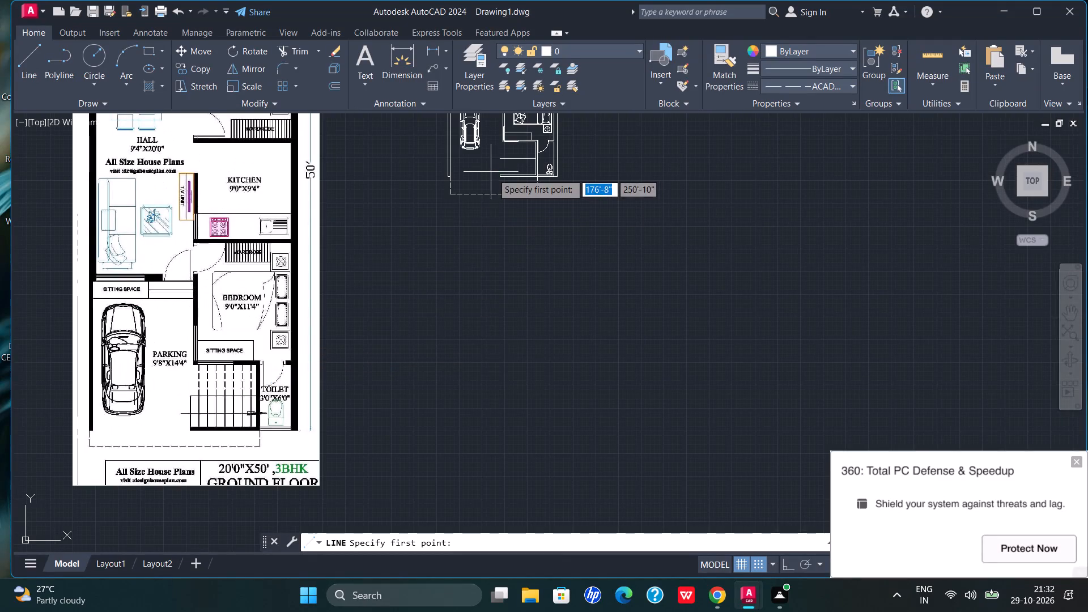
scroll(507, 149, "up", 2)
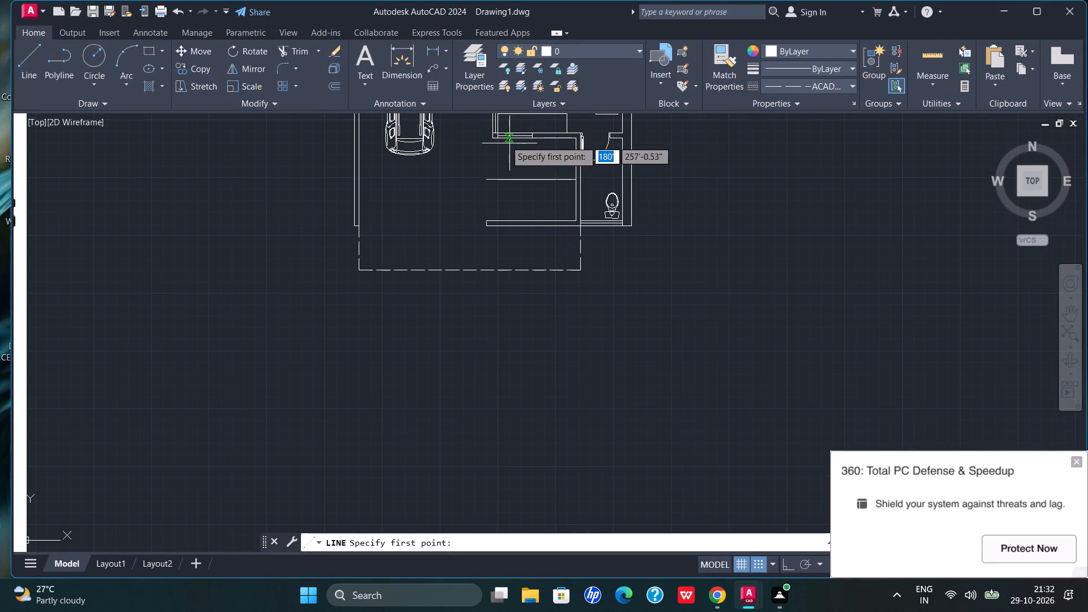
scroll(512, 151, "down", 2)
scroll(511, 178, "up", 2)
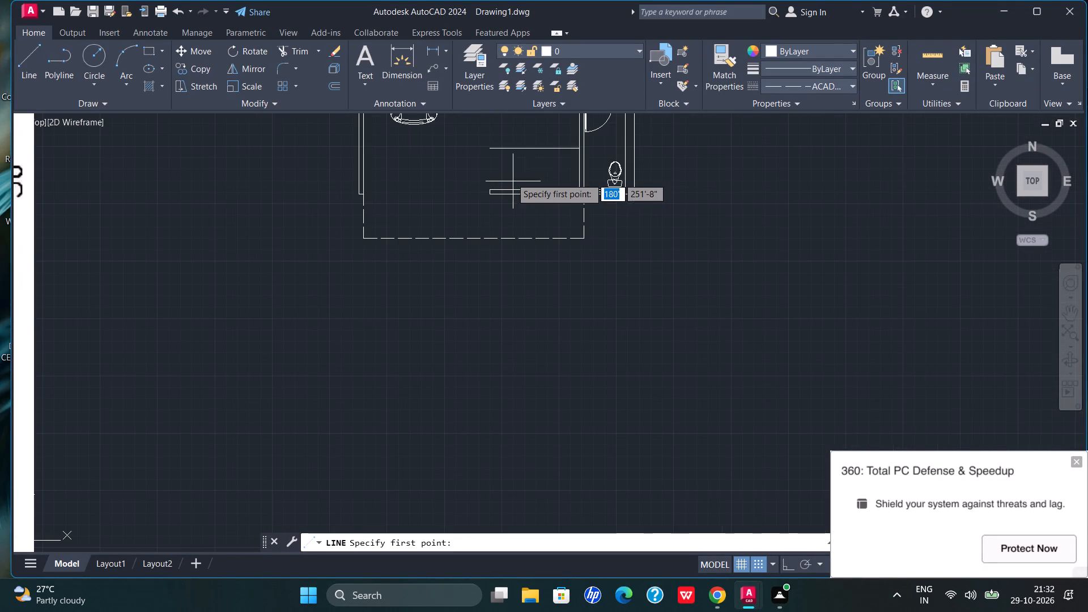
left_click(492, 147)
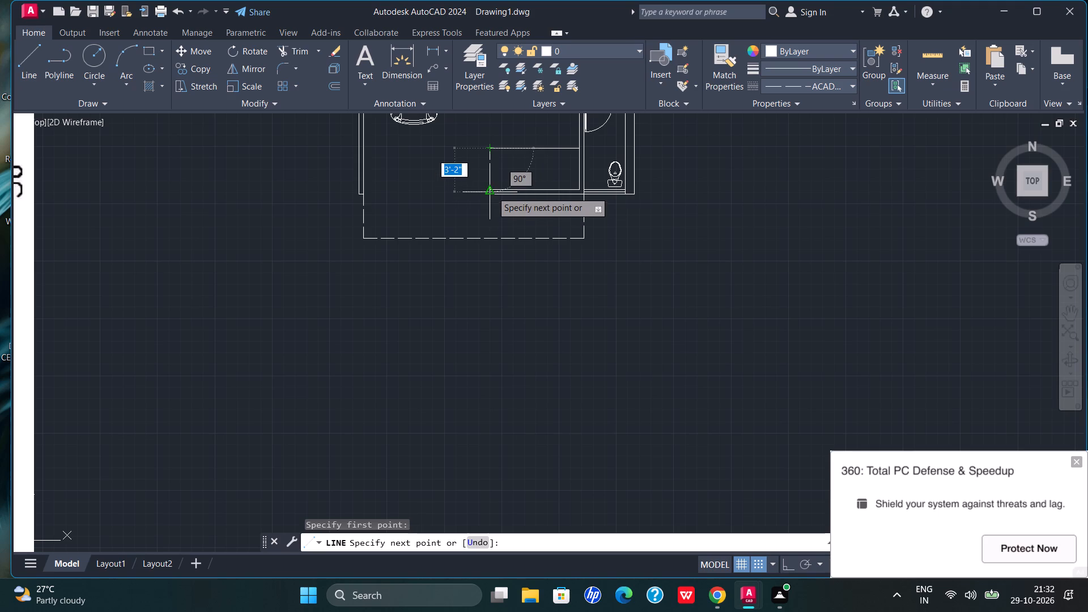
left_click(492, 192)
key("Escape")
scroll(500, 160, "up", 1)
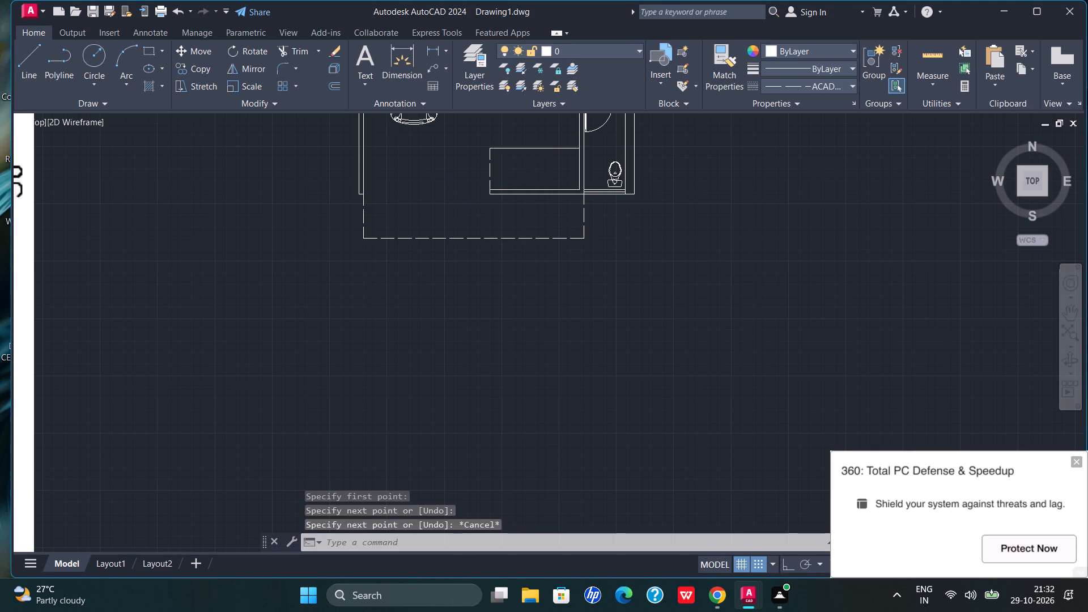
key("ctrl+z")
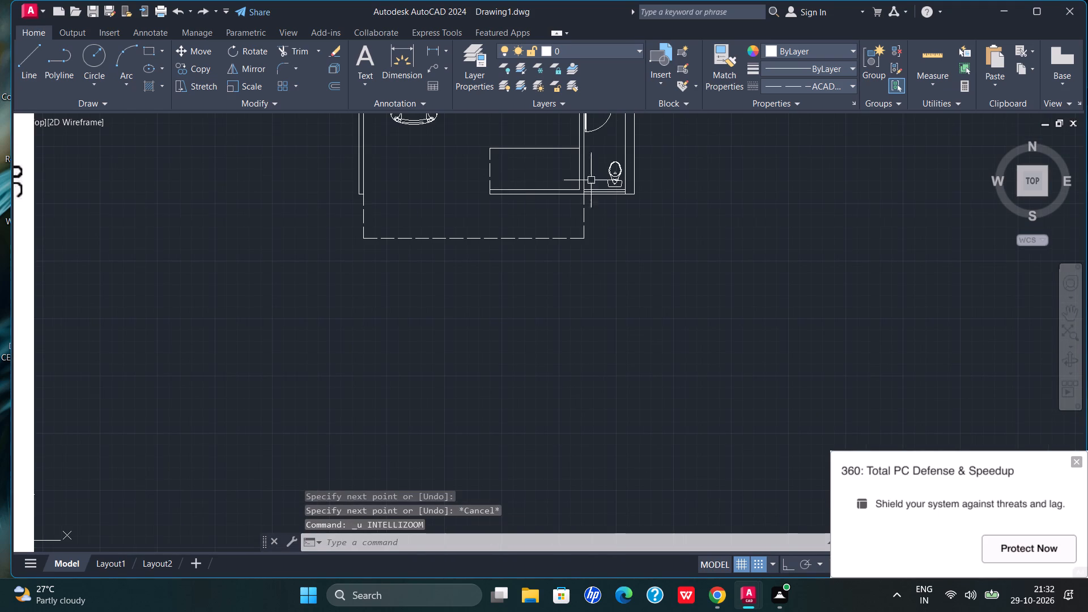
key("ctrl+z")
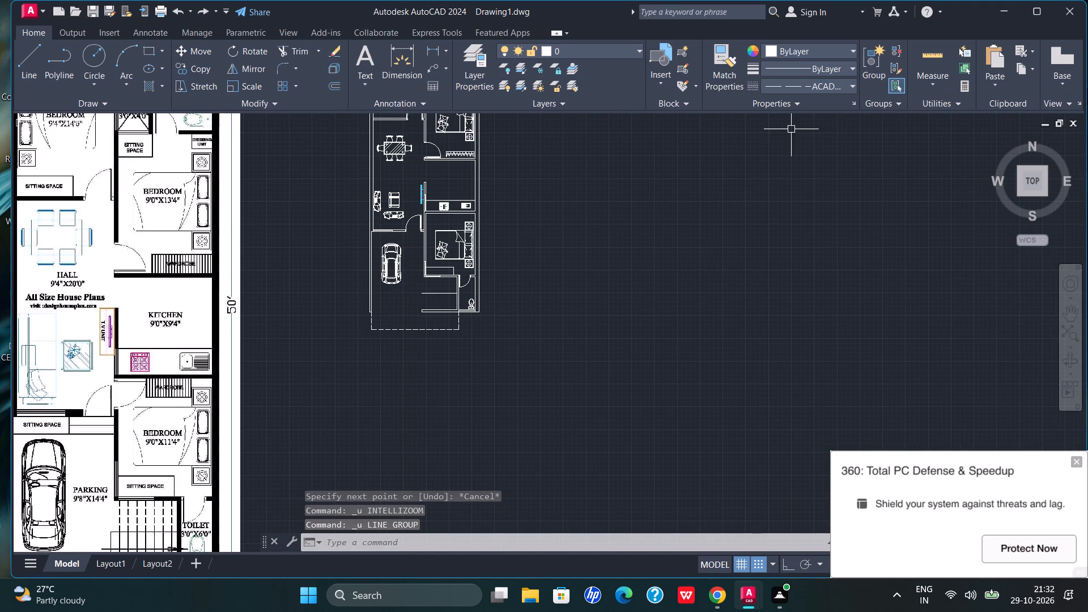
Close the parking-side end of the stair outline with a straight line down to the front wall, using the ByLayer linetype.
left_click(830, 86)
left_click(825, 99)
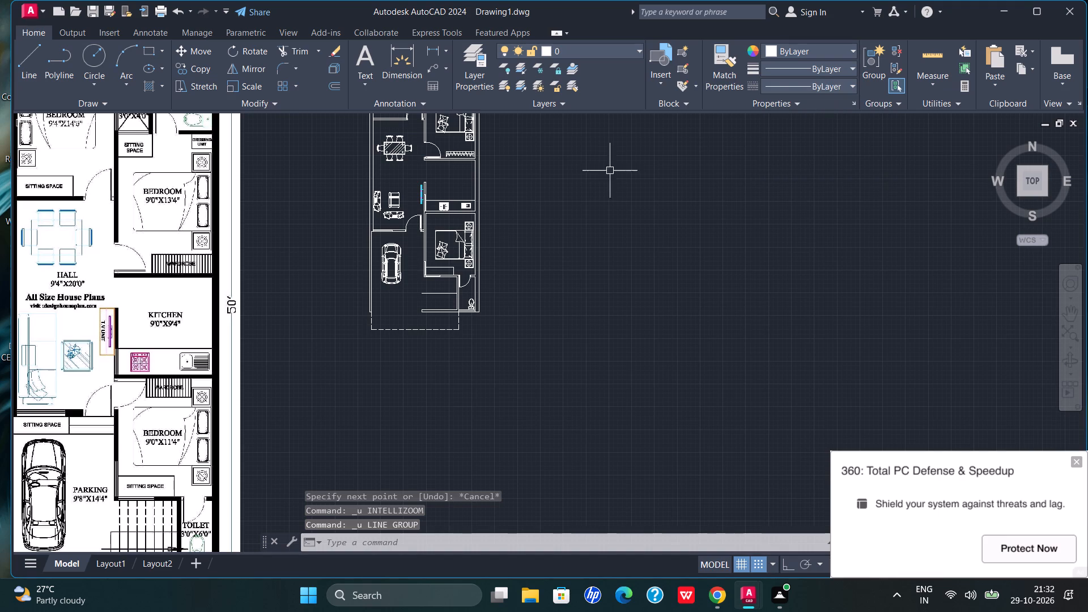
scroll(423, 296, "up", 2)
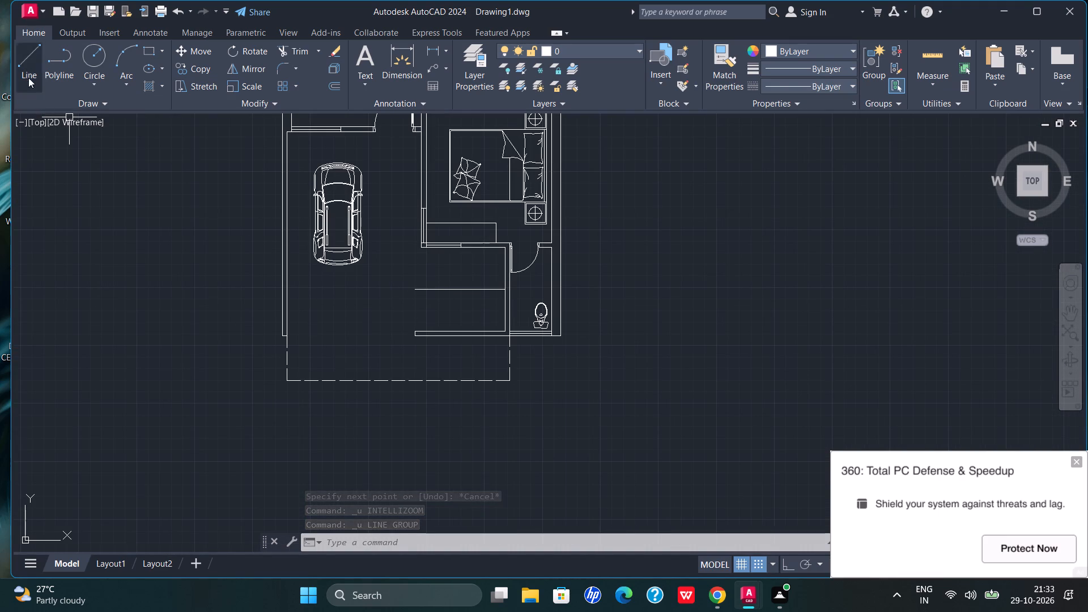
left_click(29, 75)
left_click(418, 287)
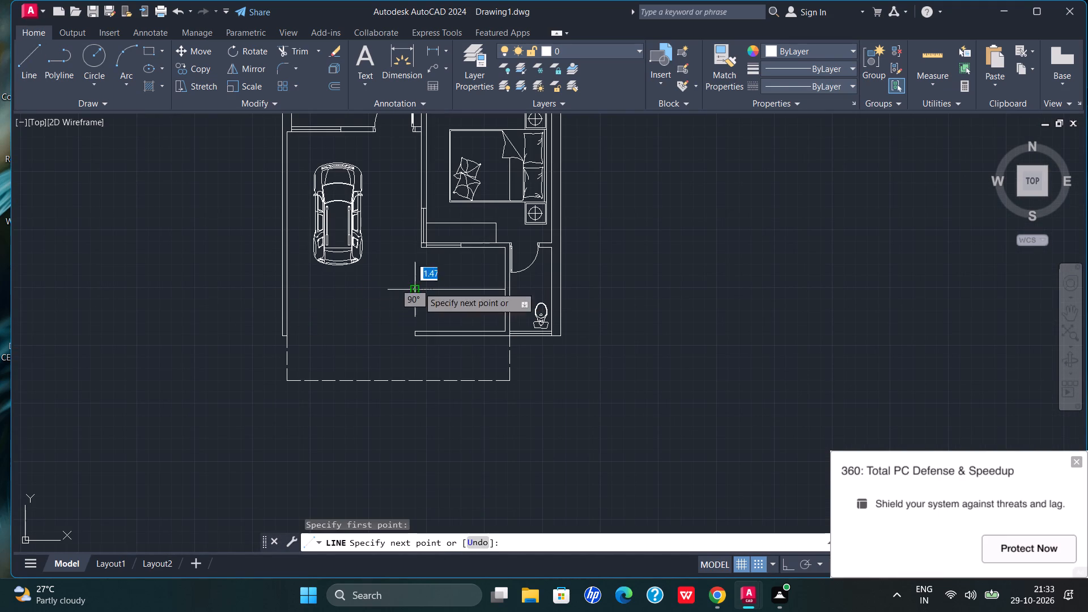
left_click(417, 337)
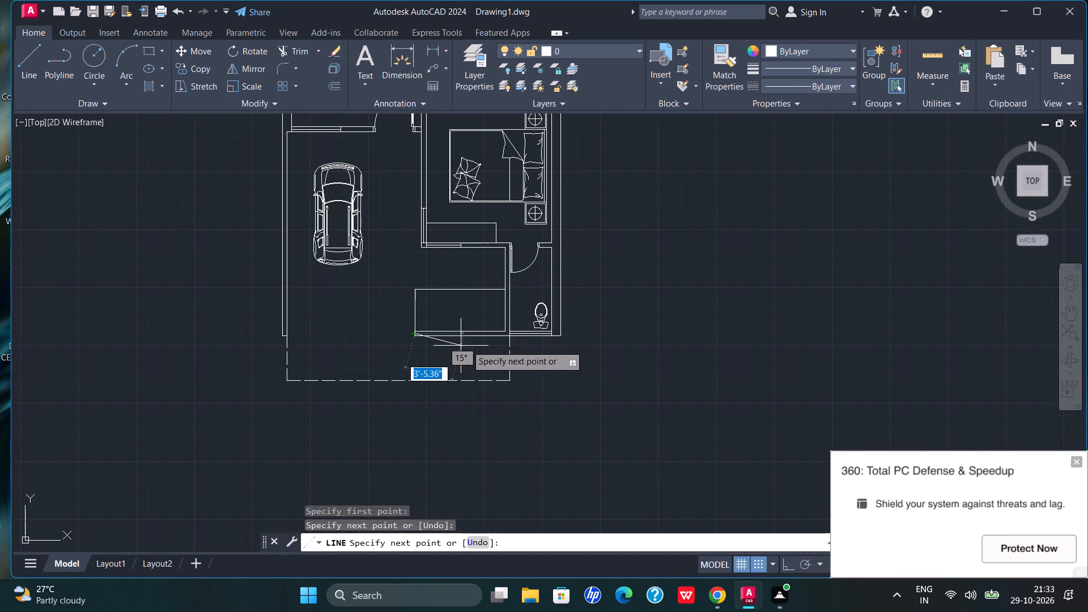
key("Escape")
Compare the stair treads in the reference plan with the stair outline drawn beside the toilet.
scroll(483, 313, "down", 2)
scroll(415, 303, "down", 2)
scroll(345, 395, "up", 3)
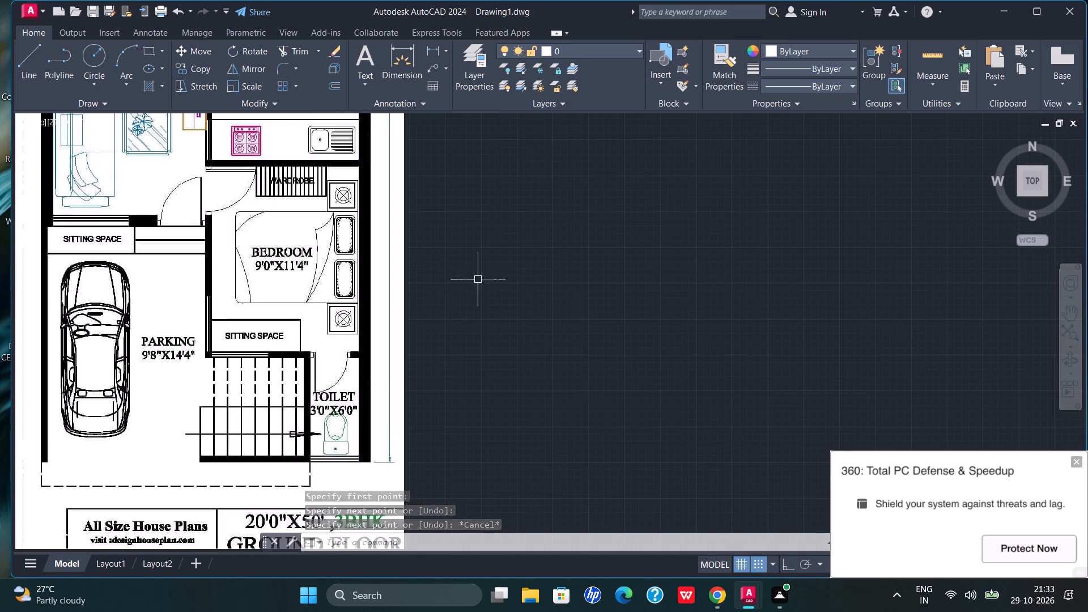
scroll(491, 283, "down", 1)
scroll(569, 274, "down", 1)
scroll(622, 189, "up", 3)
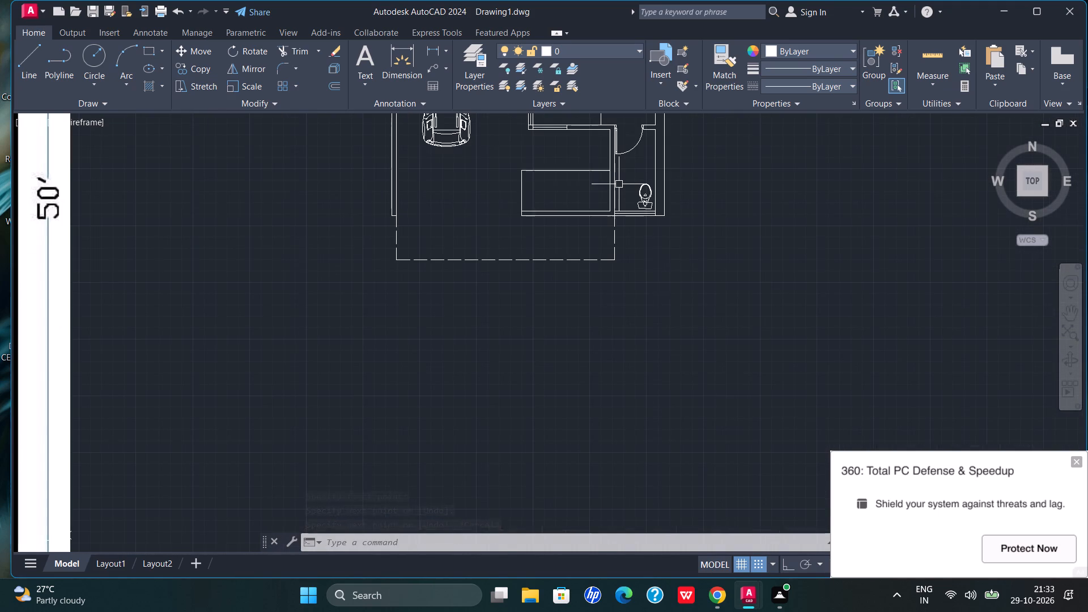
scroll(544, 142, "up", 1)
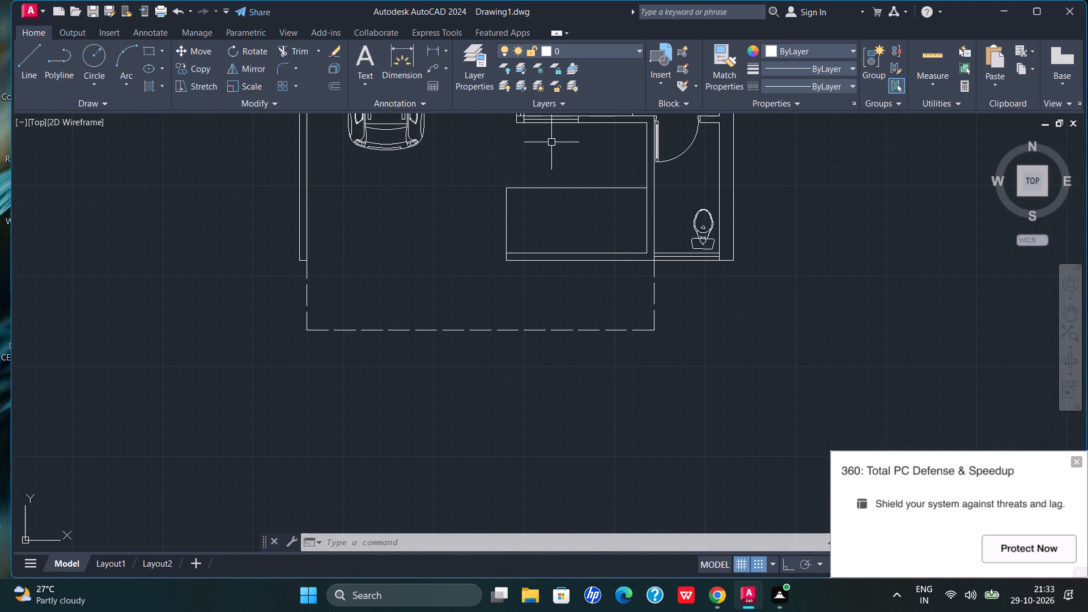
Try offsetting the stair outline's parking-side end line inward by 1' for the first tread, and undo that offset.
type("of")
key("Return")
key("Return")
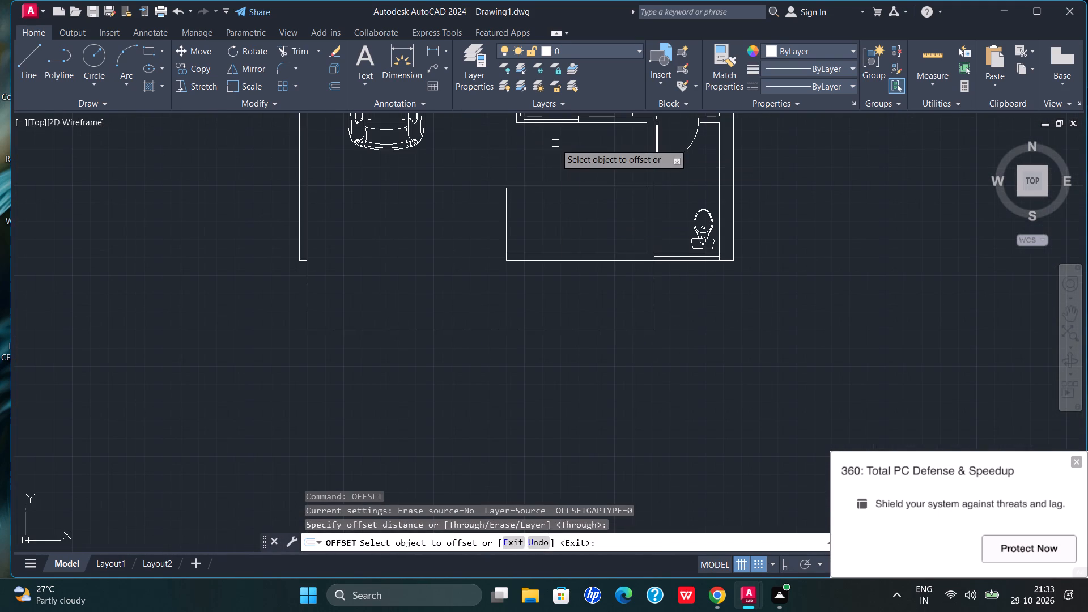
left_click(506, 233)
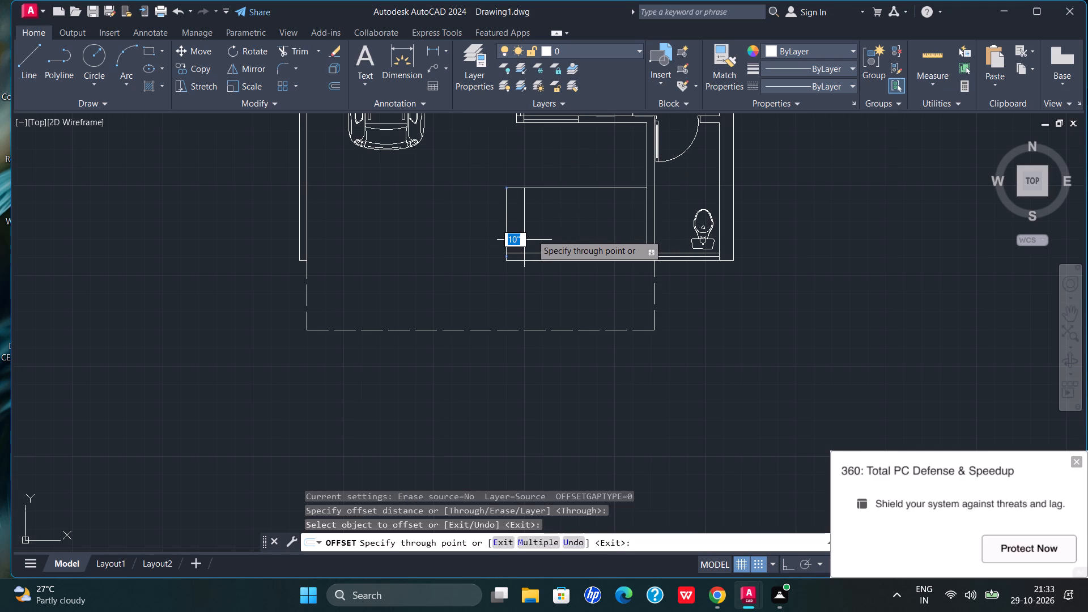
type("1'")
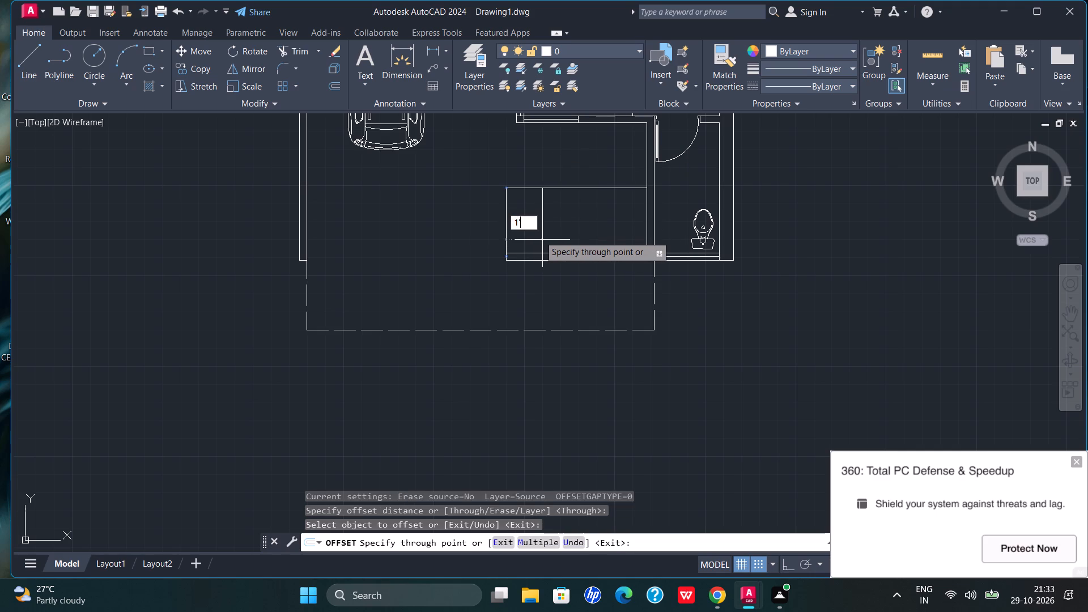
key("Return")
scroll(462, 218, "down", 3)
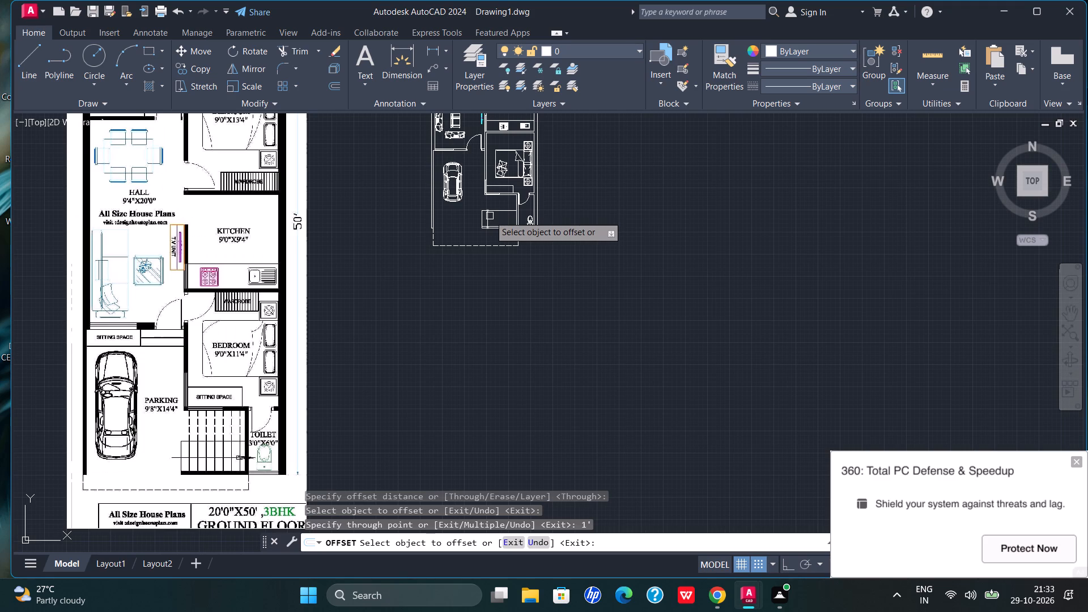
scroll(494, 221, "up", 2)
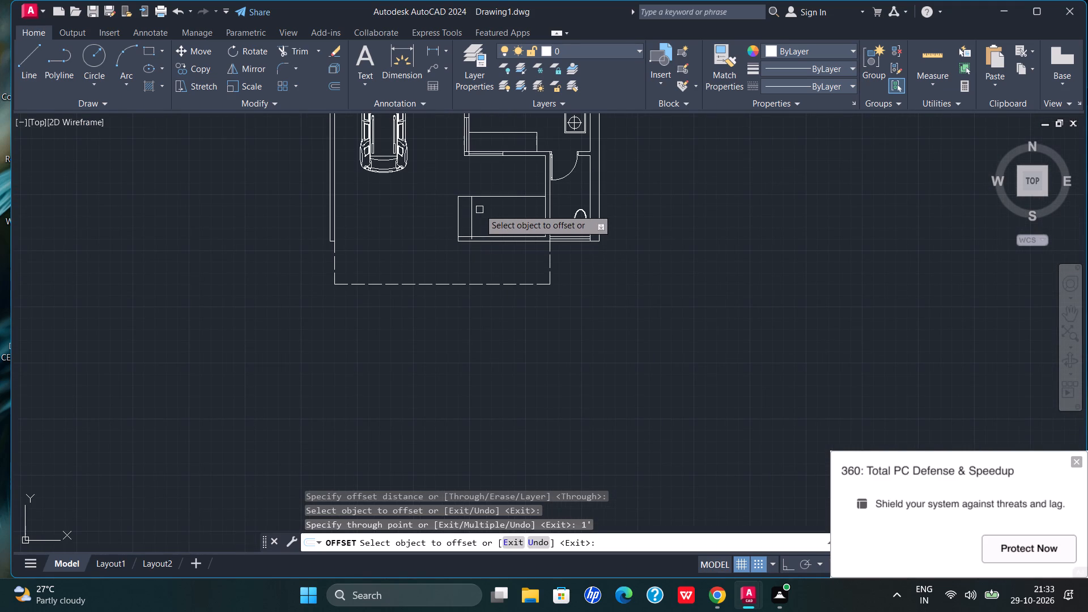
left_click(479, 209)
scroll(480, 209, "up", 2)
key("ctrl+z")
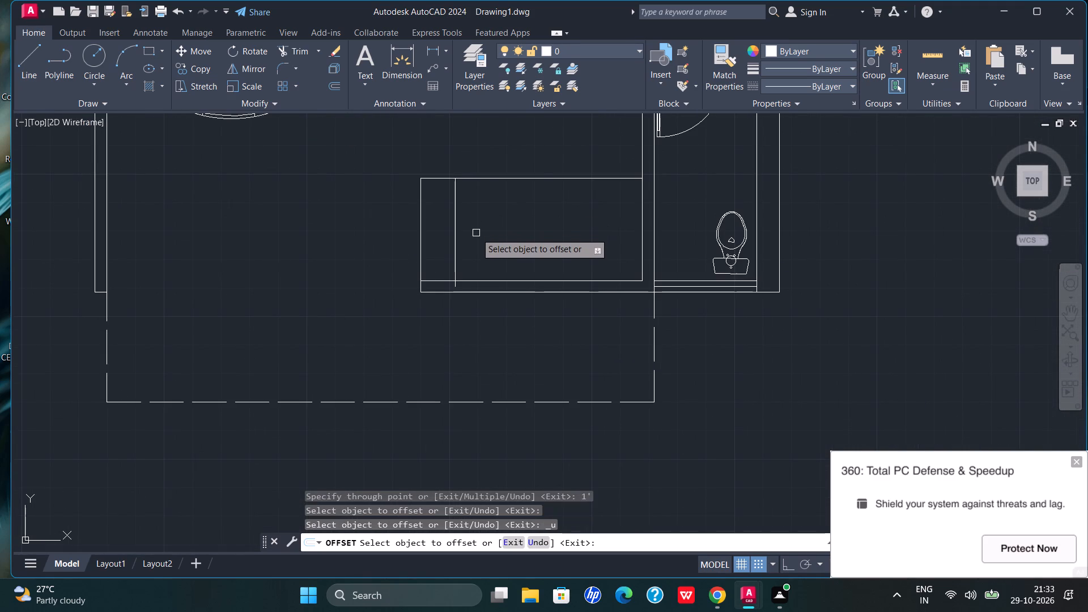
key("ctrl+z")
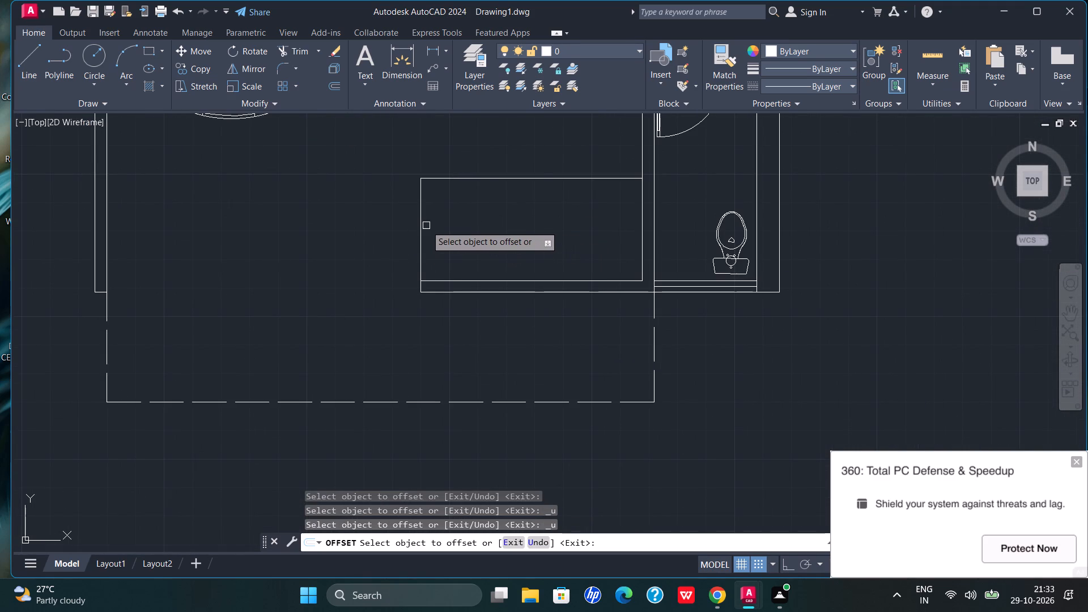
Offset the stair outline's parking-side end line 10" toward the toilet to form the first tread.
left_click(419, 214)
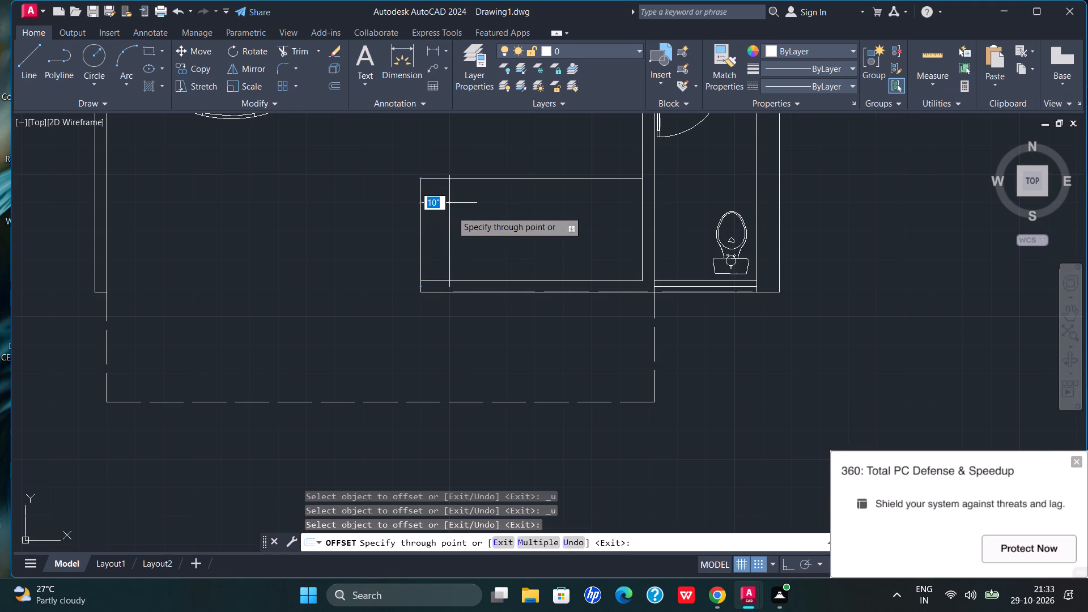
type("10")
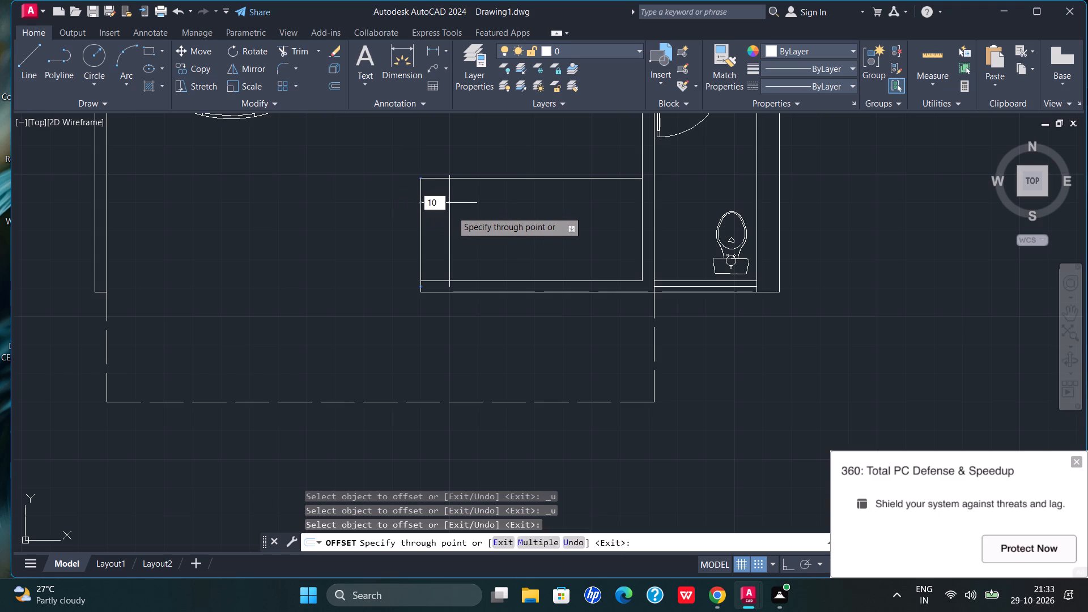
key("shift+quotedbl")
key("Return")
left_click(440, 207)
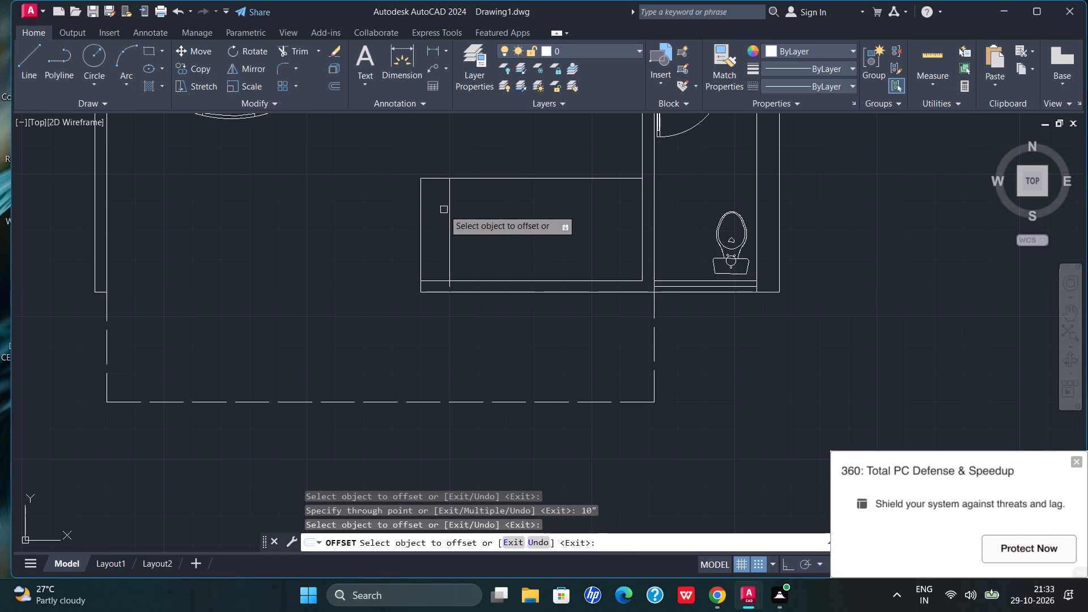
key("Escape")
key("Escape")
Add four more stair treads by offsetting each successive tread line 10" toward the toilet.
type("of")
key("Return")
type("10")
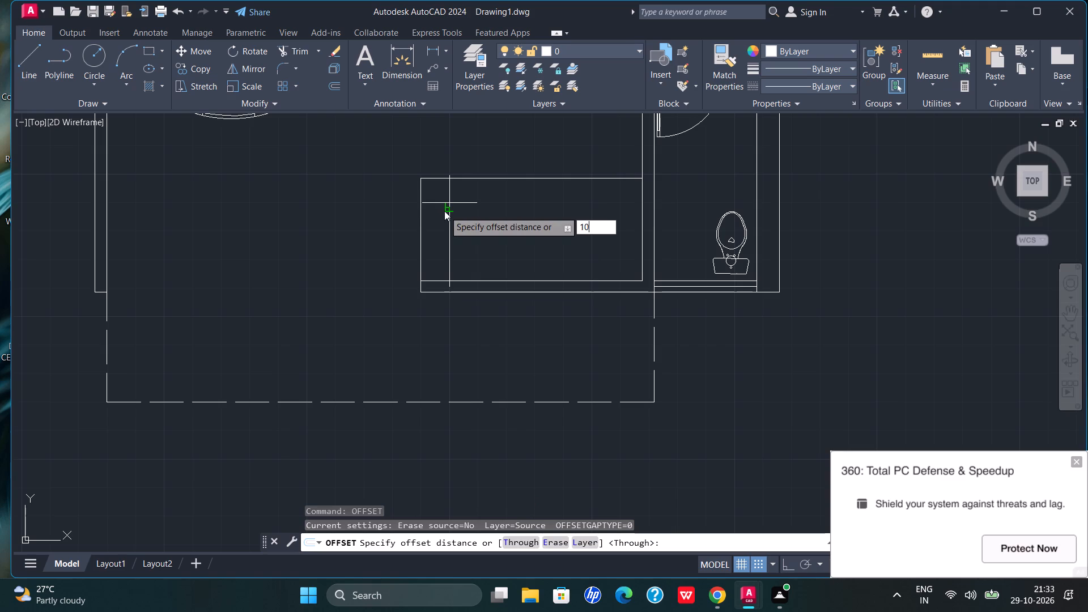
key("shift+quotedbl")
key("Return")
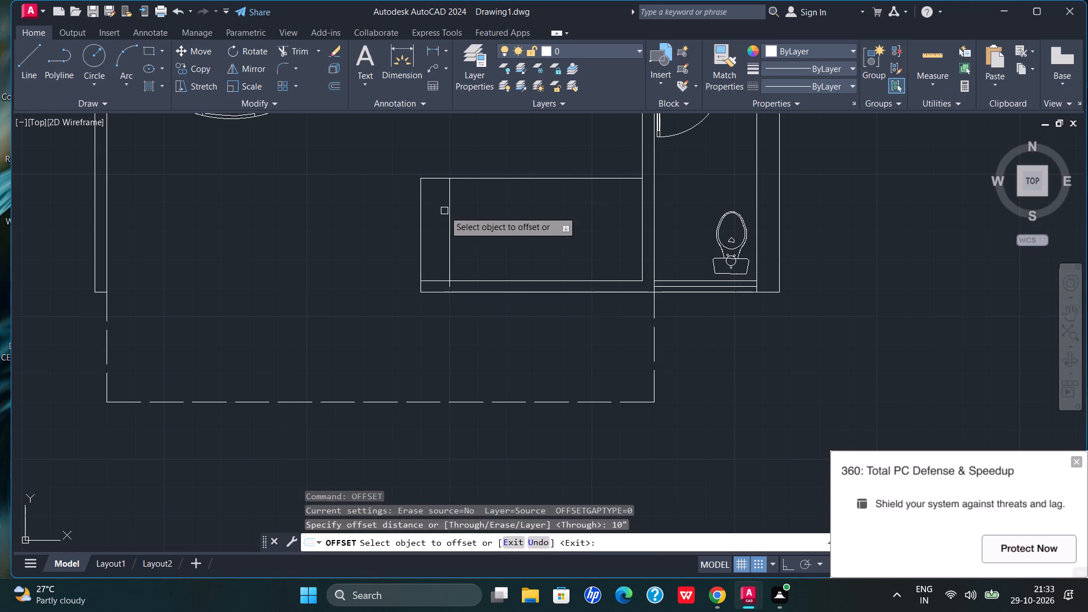
left_click(450, 215)
left_click(481, 222)
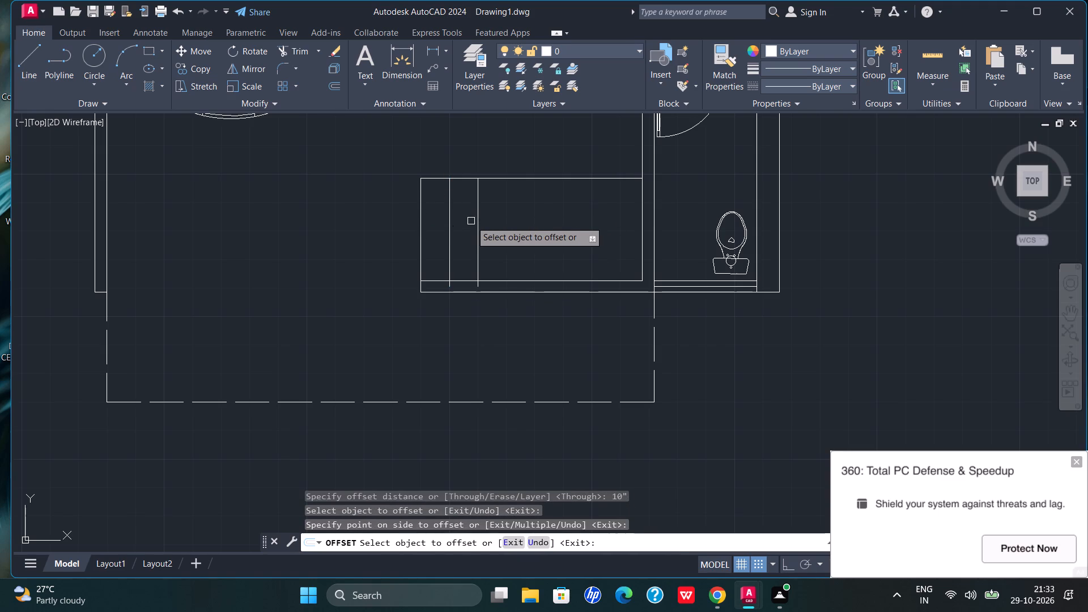
left_click(475, 215)
left_click(509, 216)
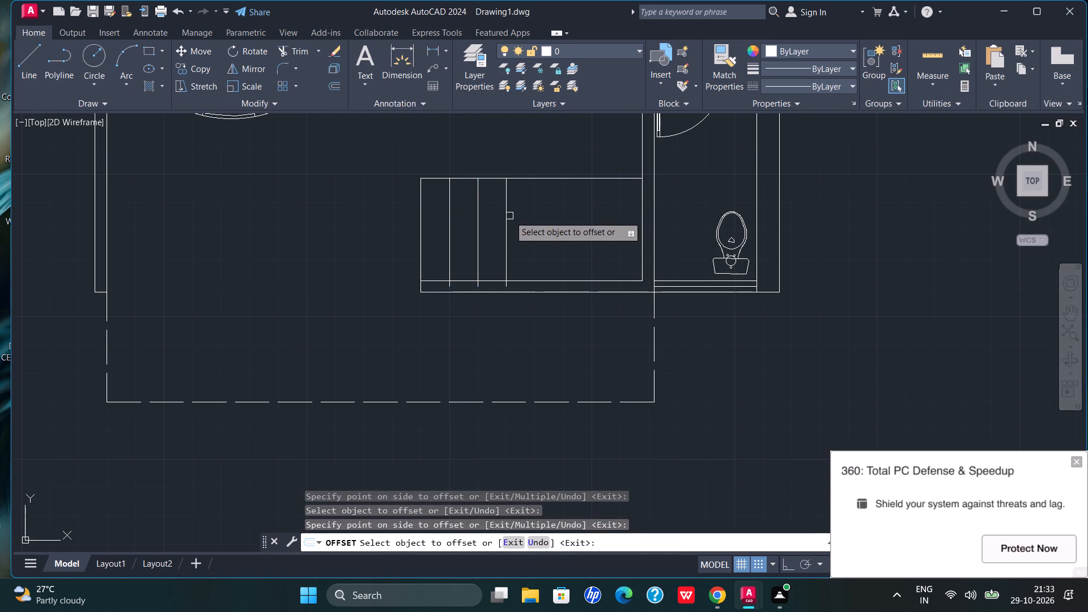
left_click(506, 212)
left_click(527, 219)
left_click(535, 207)
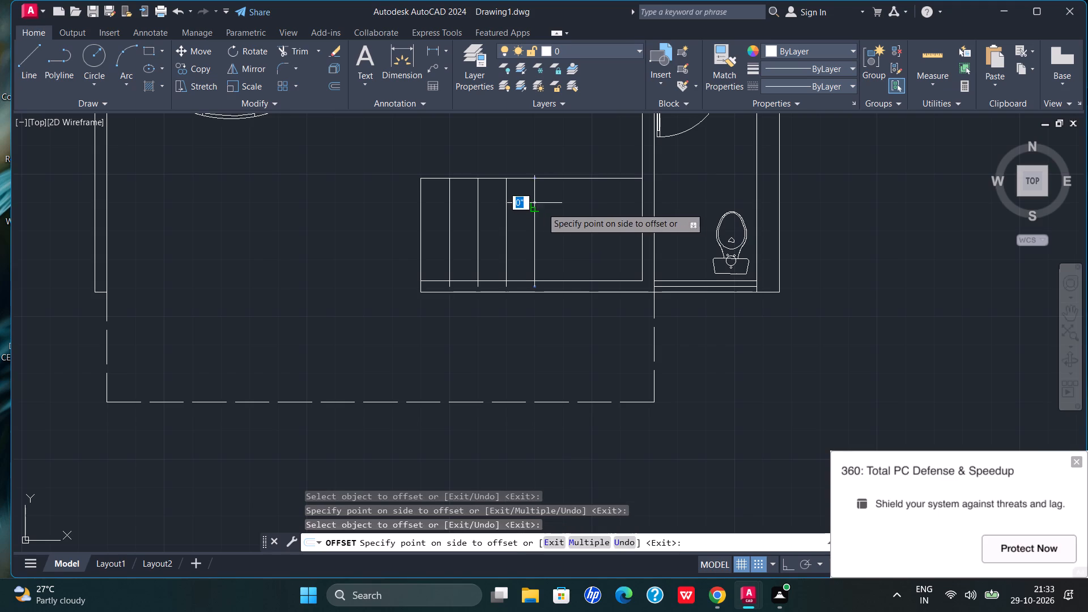
left_click(569, 211)
Offset two further tread lines at the same 10" spacing, filling the stair up to the toilet wall.
scroll(569, 211, "down", 4)
scroll(560, 210, "up", 2)
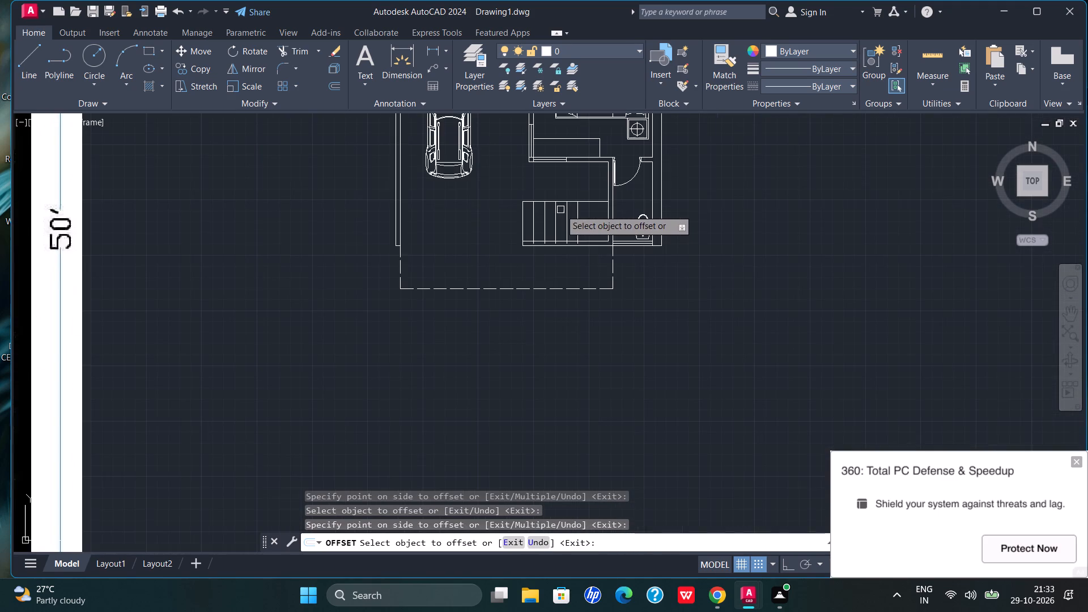
scroll(579, 212, "up", 3)
left_click(574, 246)
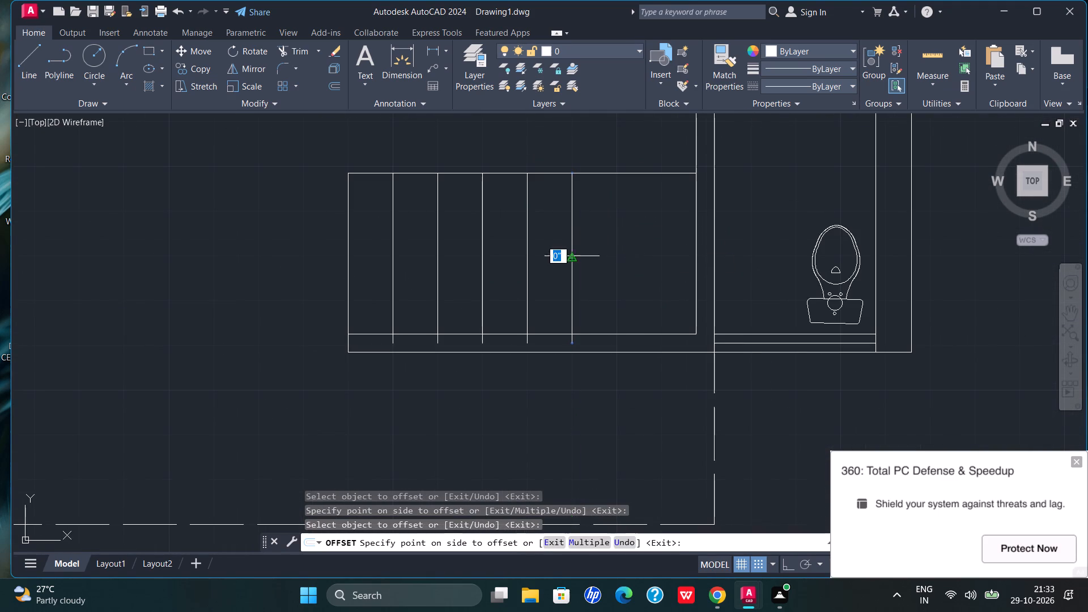
left_click(596, 253)
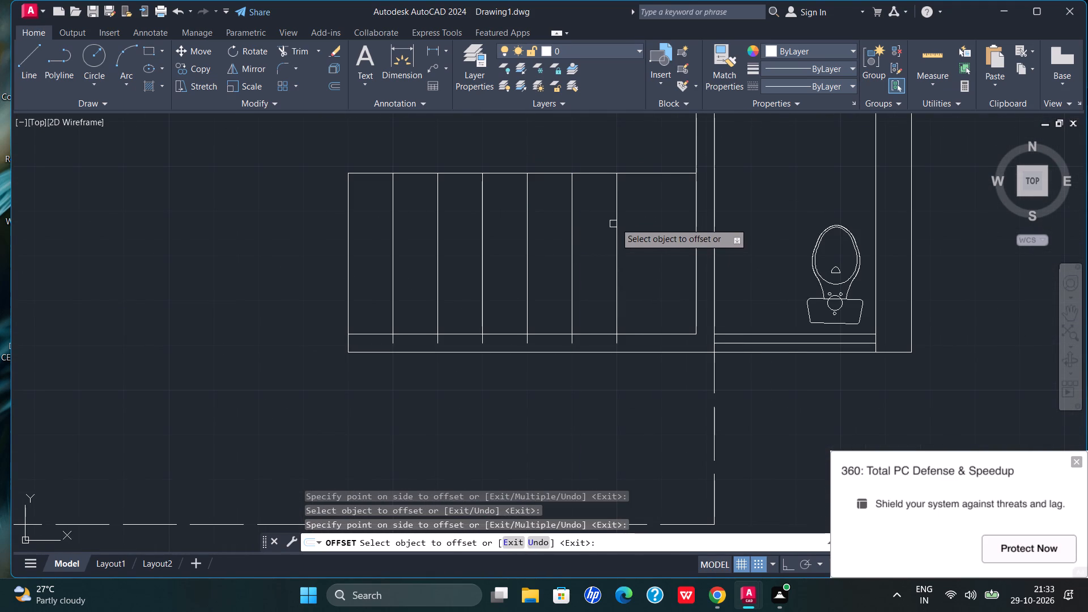
left_click(619, 218)
left_click(665, 206)
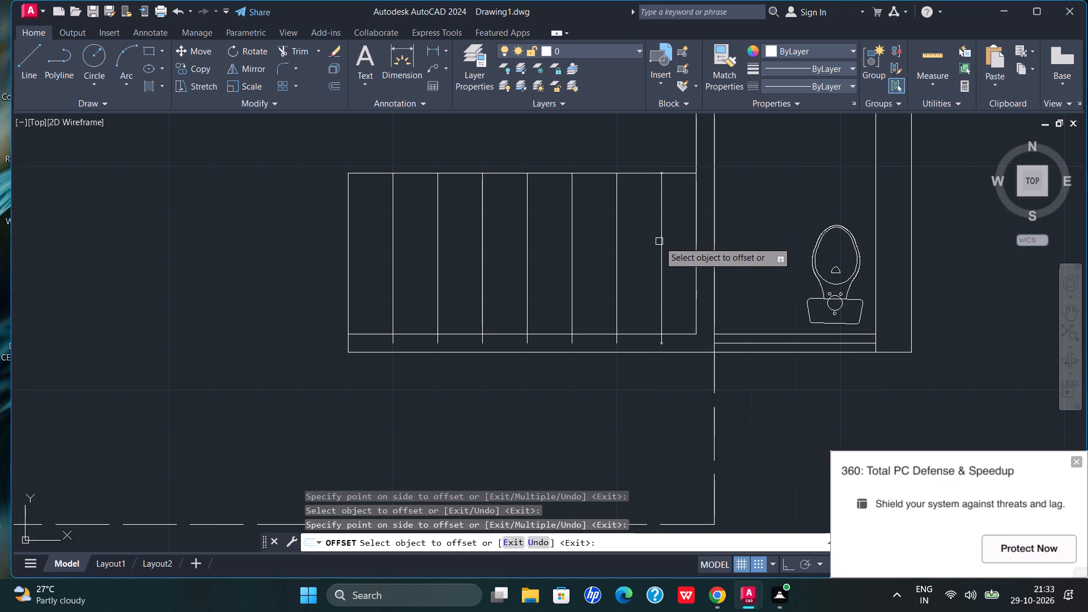
Trim all seven tread line ends that project into the front wall beyond its inner line.
left_click(290, 52)
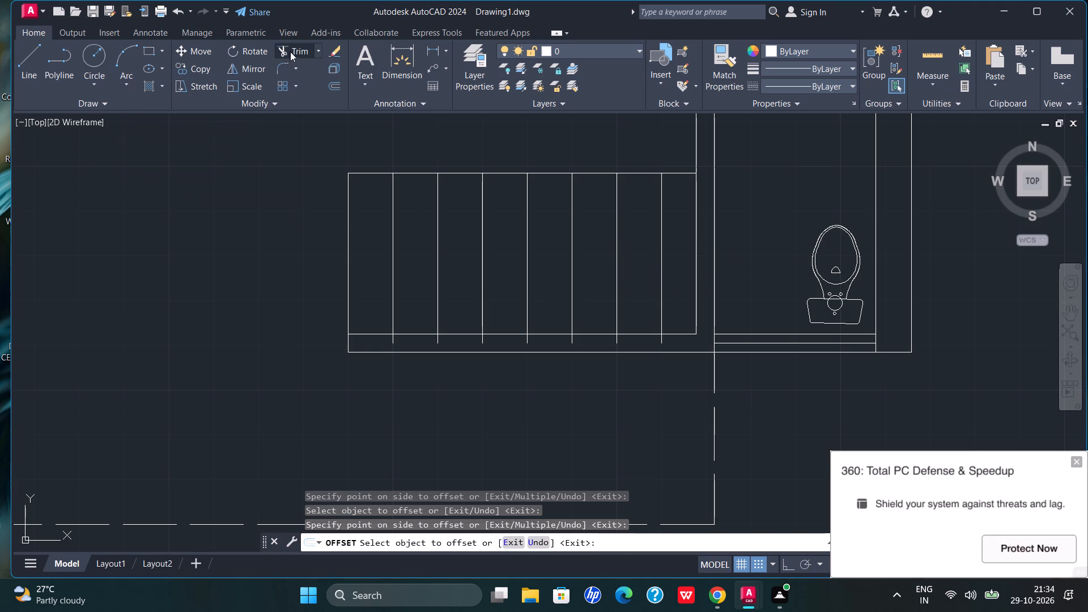
scroll(412, 336, "up", 2)
left_click_drag(389, 350, 348, 354)
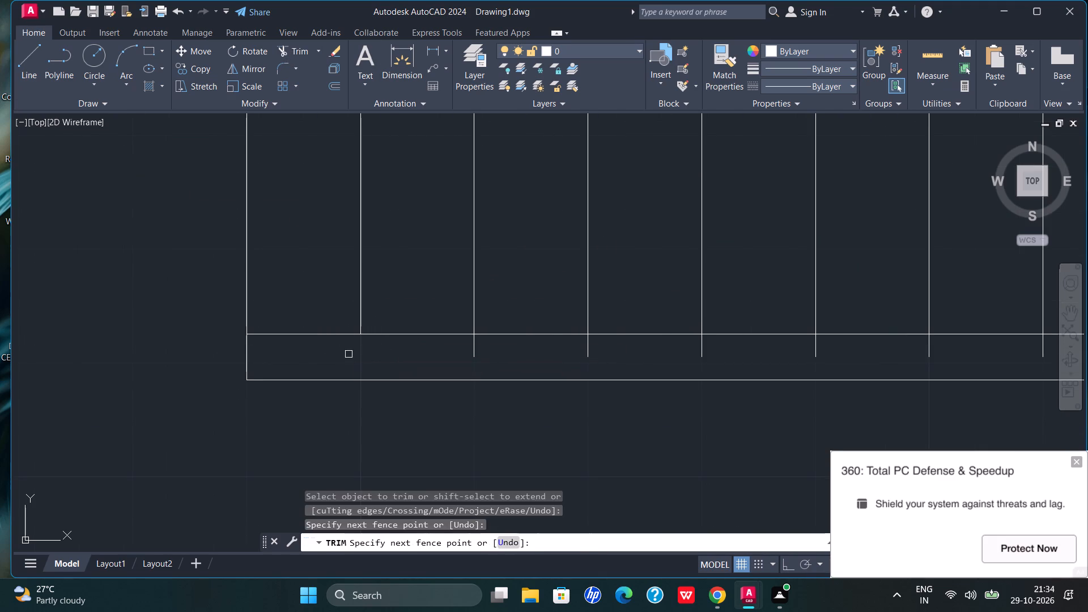
left_click_drag(495, 353, 449, 352)
left_click_drag(611, 350, 554, 364)
left_click_drag(721, 346, 672, 345)
left_click_drag(827, 350, 804, 347)
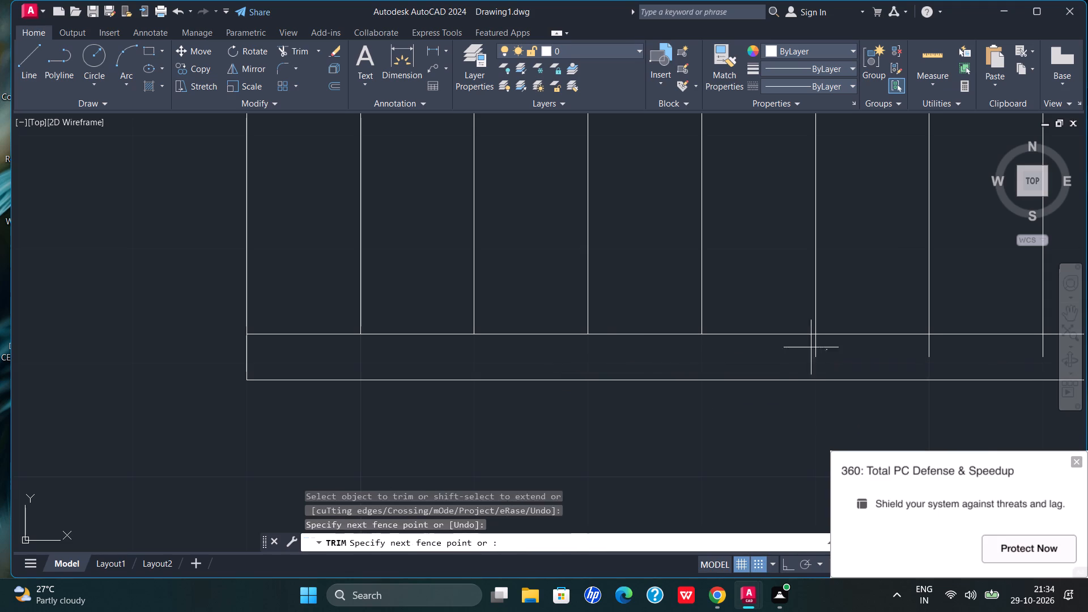
left_click_drag(804, 347, 772, 352)
scroll(713, 362, "down", 2)
scroll(831, 359, "up", 1)
left_click_drag(796, 357, 764, 357)
left_click_drag(862, 358, 815, 362)
scroll(815, 365, "down", 2)
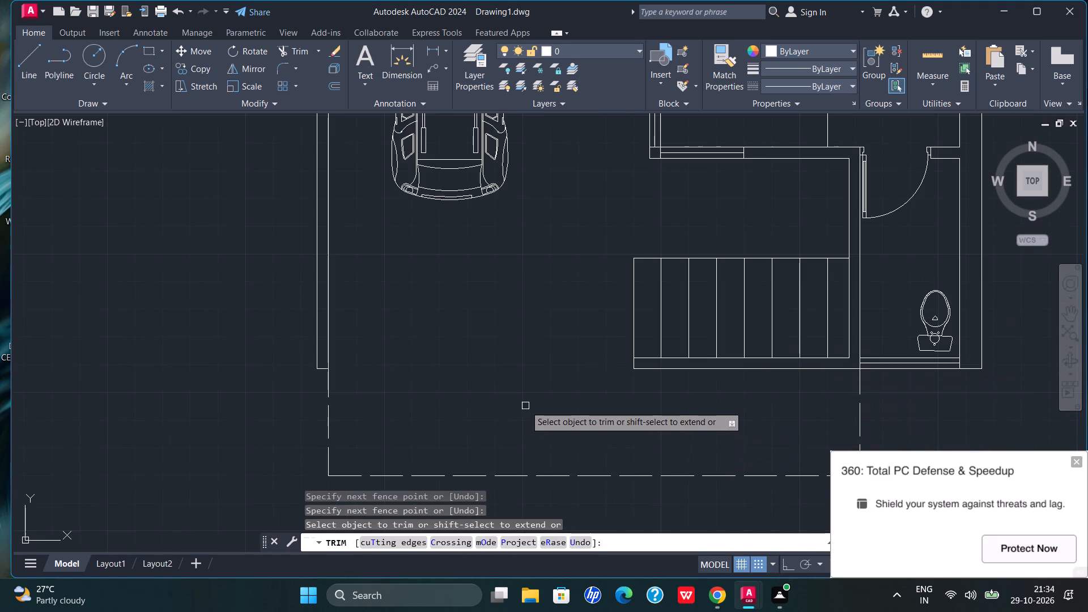
Set the current linetype for new objects to the dashed ACAD_ISO02W100.
scroll(526, 405, "down", 3)
scroll(518, 353, "down", 2)
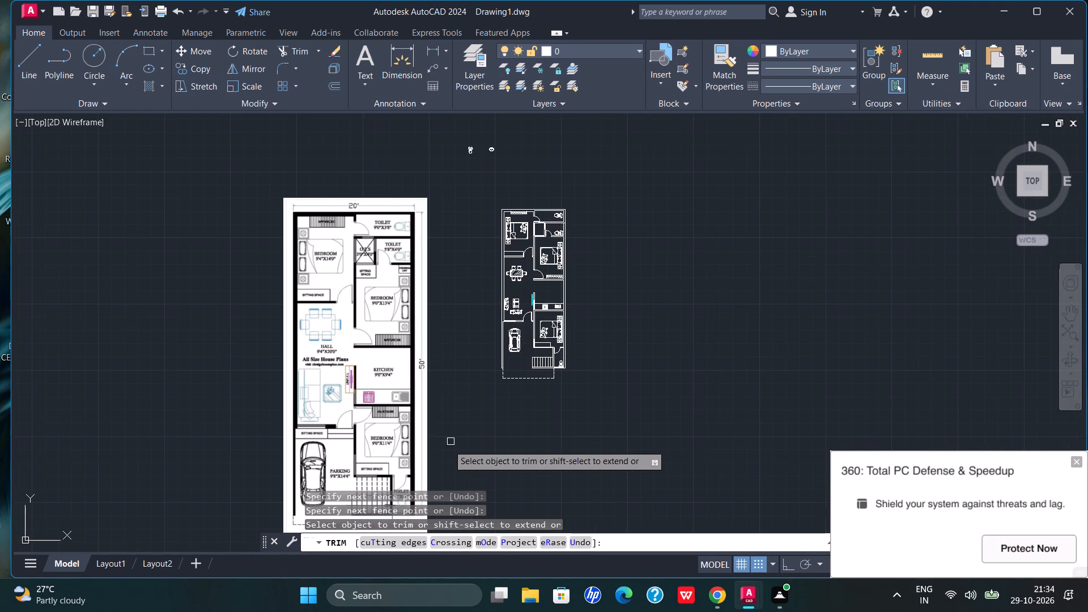
scroll(536, 342, "up", 3)
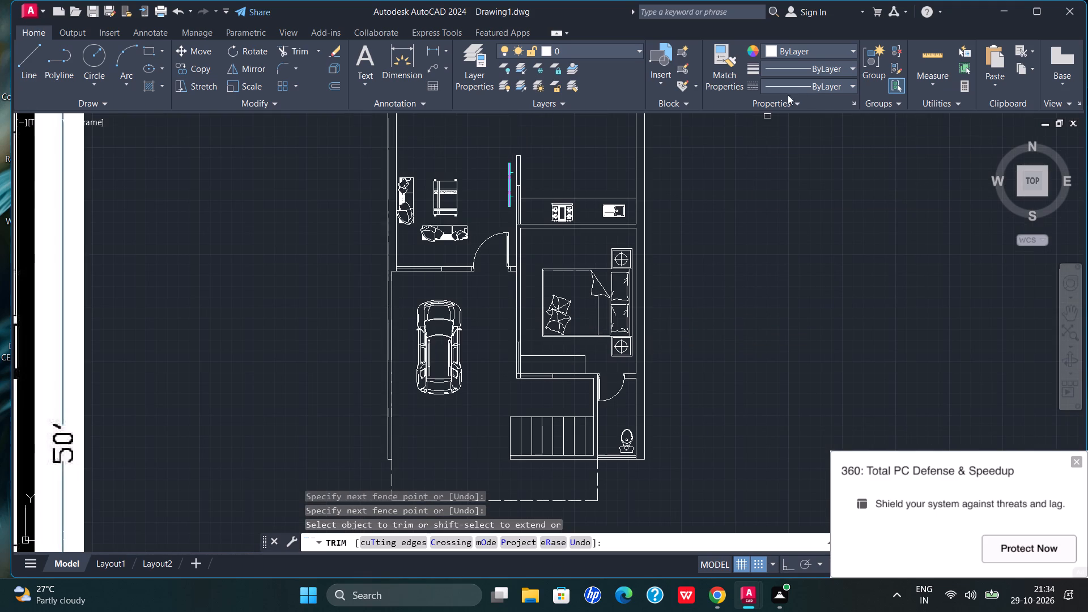
left_click(813, 82)
left_click(824, 129)
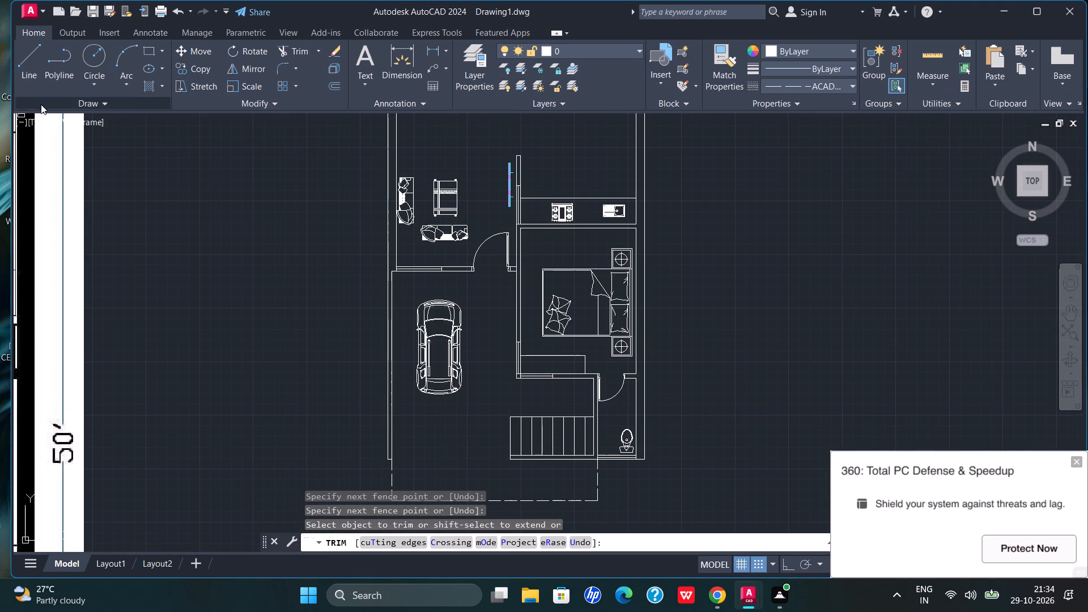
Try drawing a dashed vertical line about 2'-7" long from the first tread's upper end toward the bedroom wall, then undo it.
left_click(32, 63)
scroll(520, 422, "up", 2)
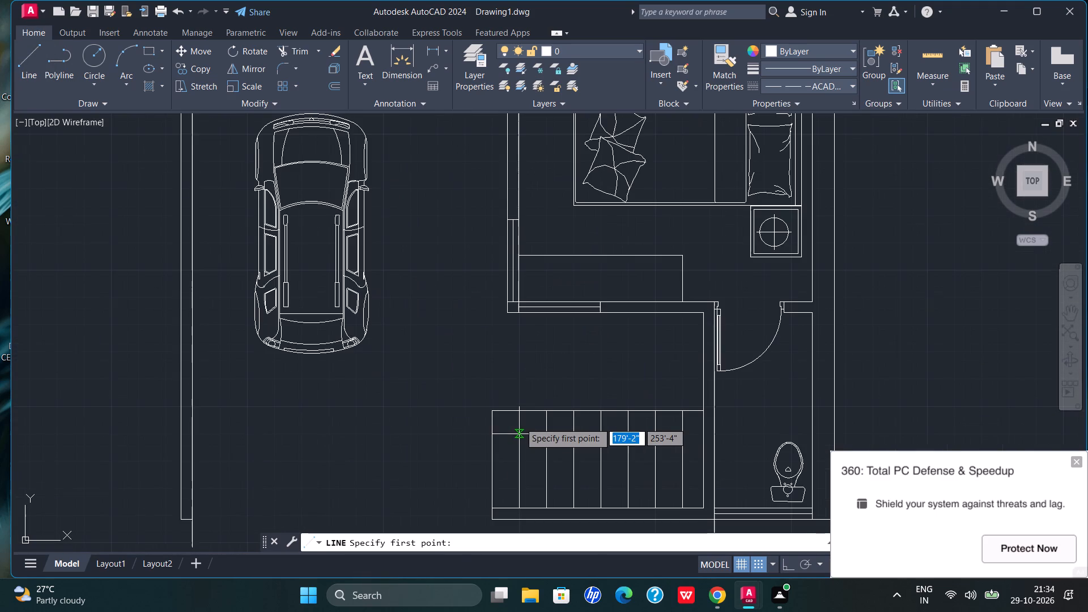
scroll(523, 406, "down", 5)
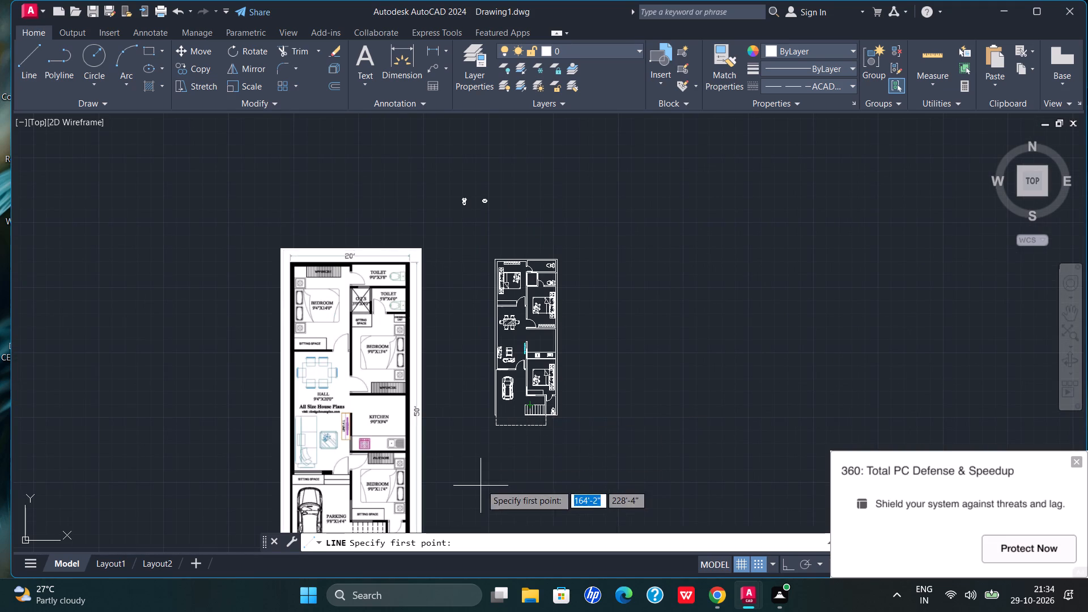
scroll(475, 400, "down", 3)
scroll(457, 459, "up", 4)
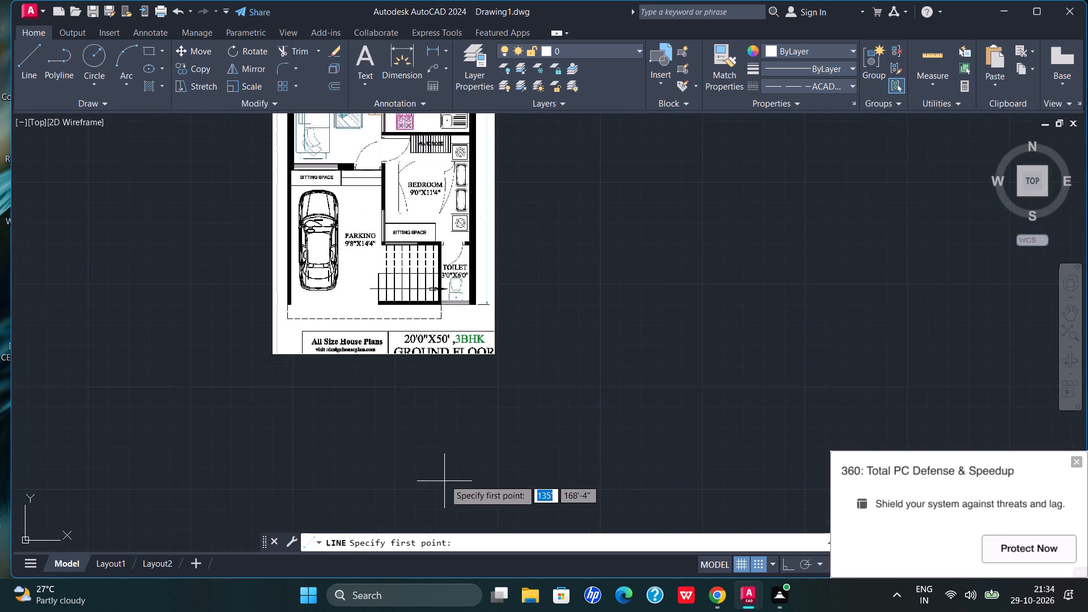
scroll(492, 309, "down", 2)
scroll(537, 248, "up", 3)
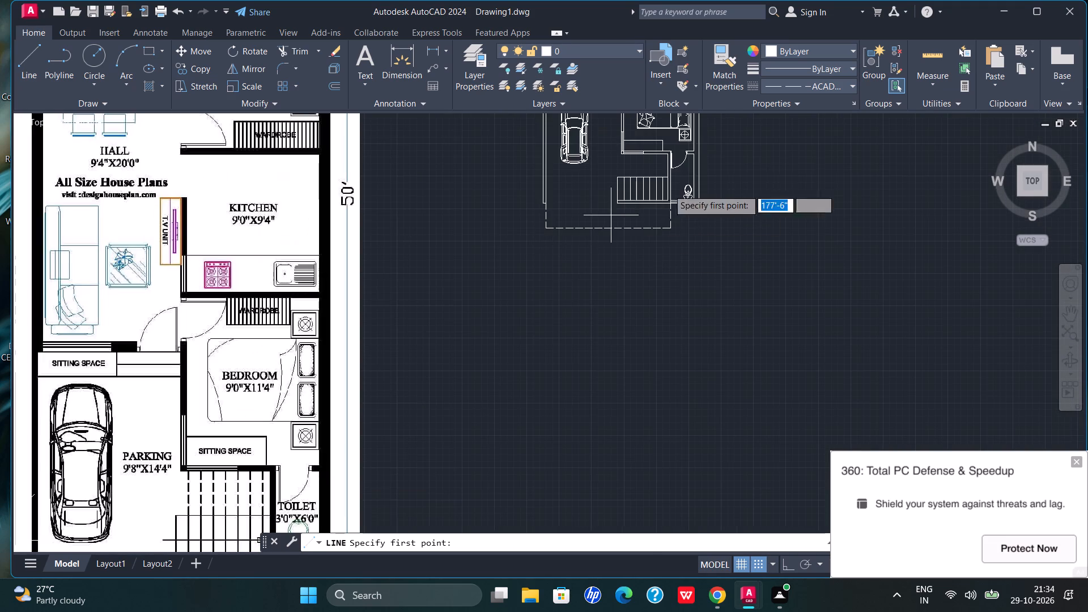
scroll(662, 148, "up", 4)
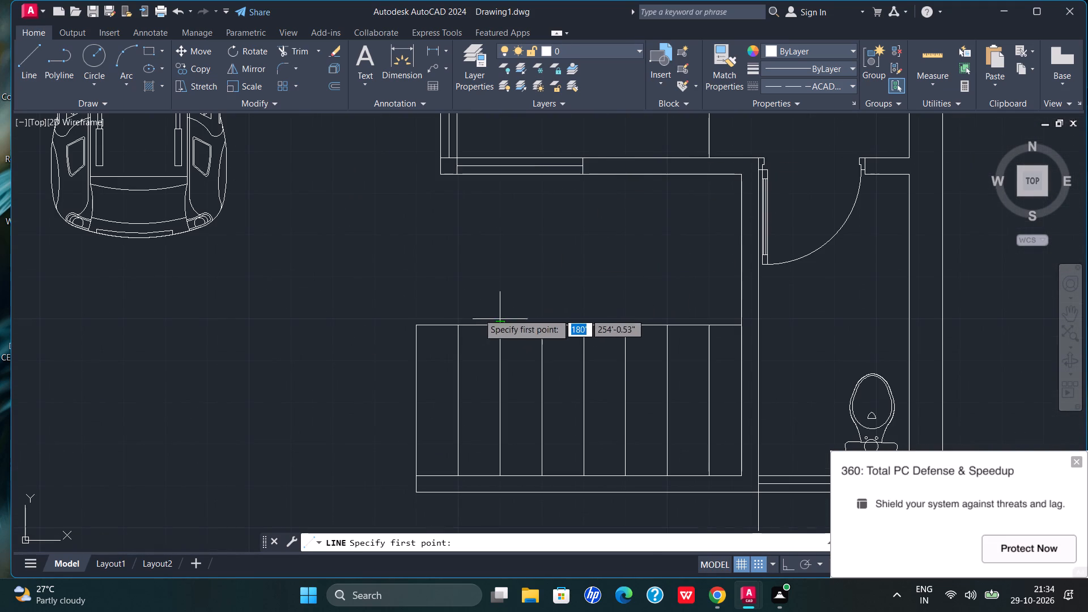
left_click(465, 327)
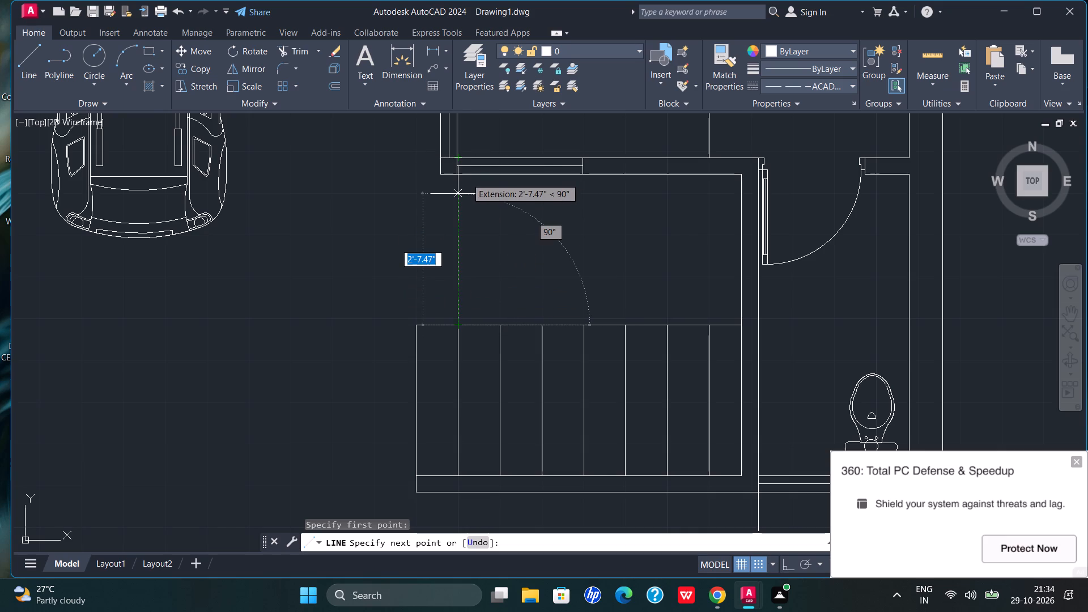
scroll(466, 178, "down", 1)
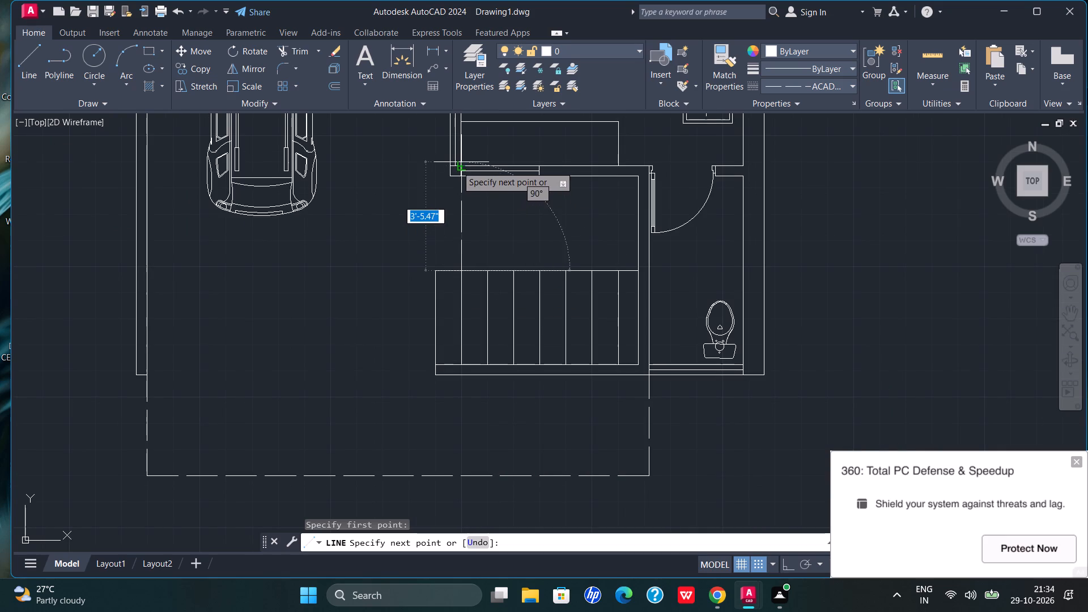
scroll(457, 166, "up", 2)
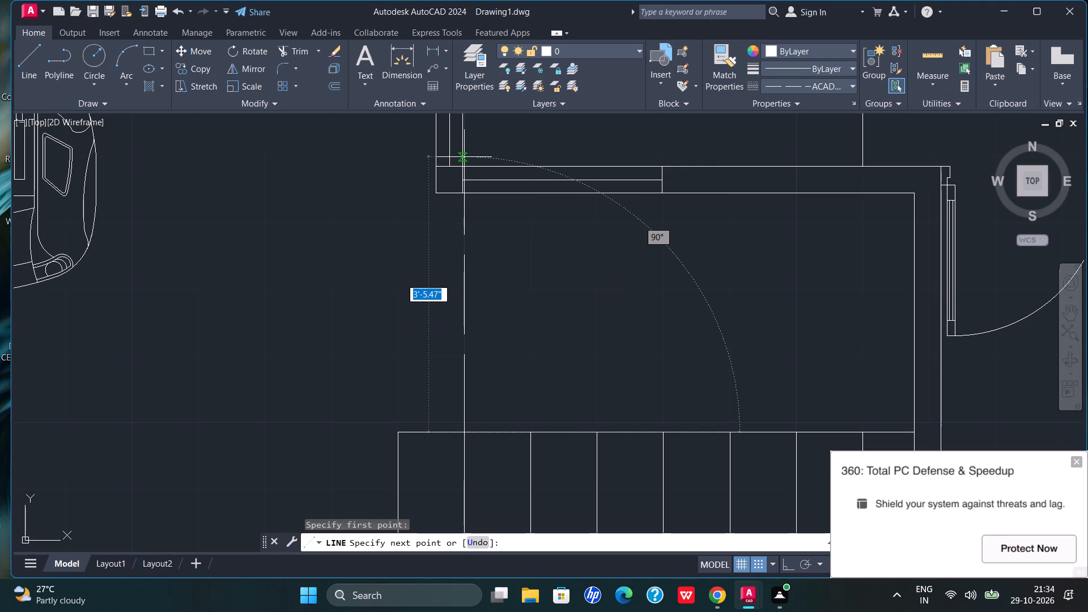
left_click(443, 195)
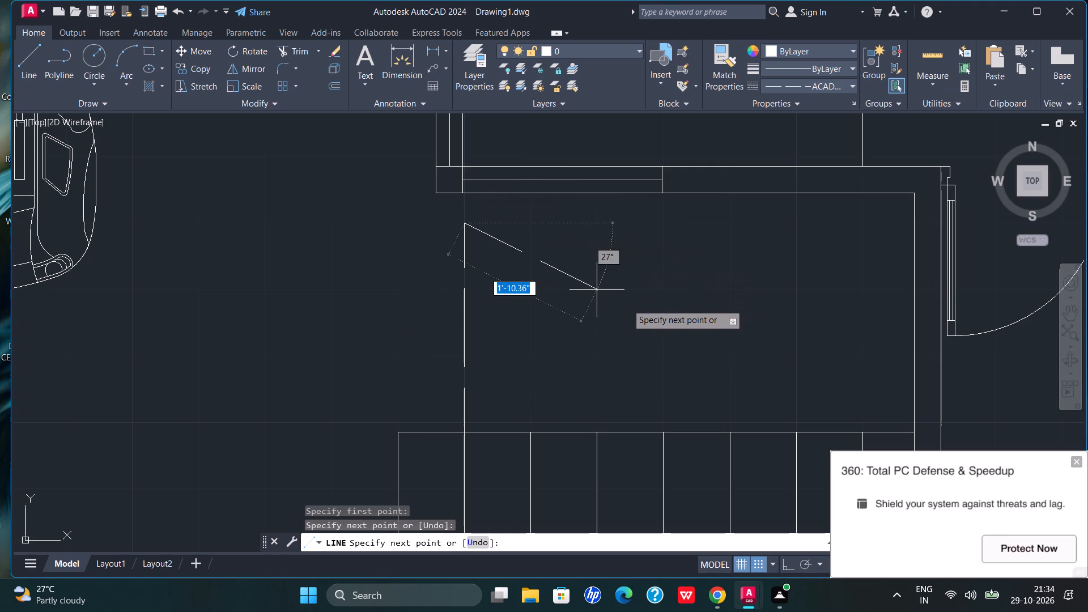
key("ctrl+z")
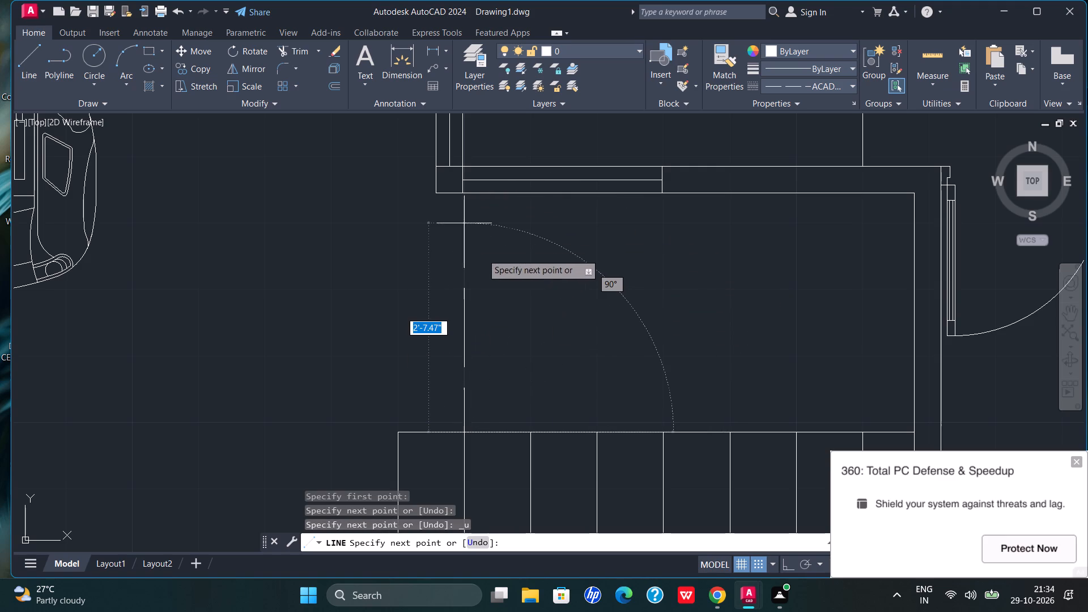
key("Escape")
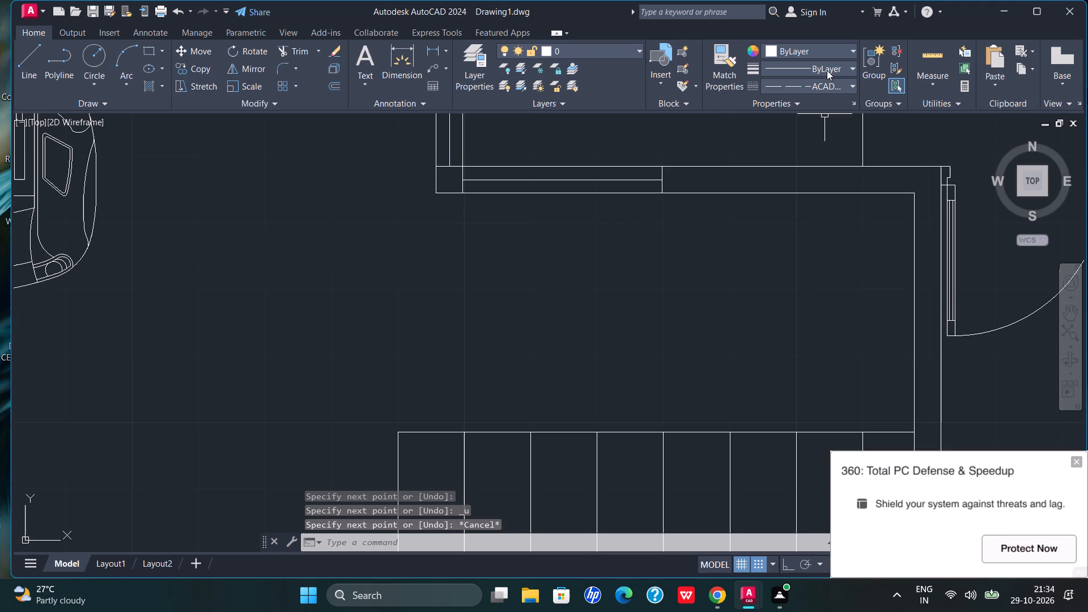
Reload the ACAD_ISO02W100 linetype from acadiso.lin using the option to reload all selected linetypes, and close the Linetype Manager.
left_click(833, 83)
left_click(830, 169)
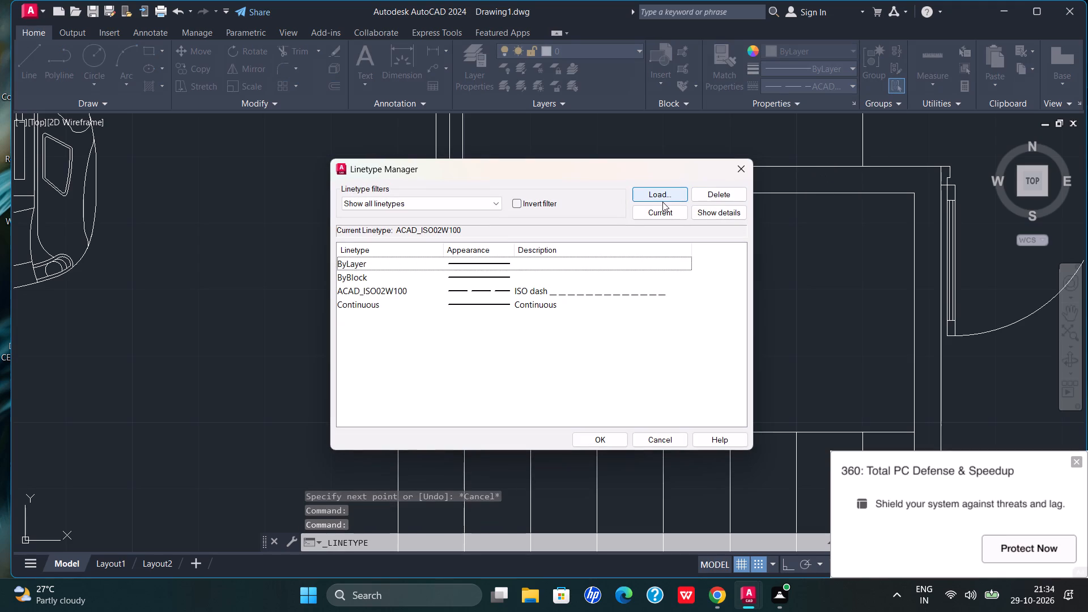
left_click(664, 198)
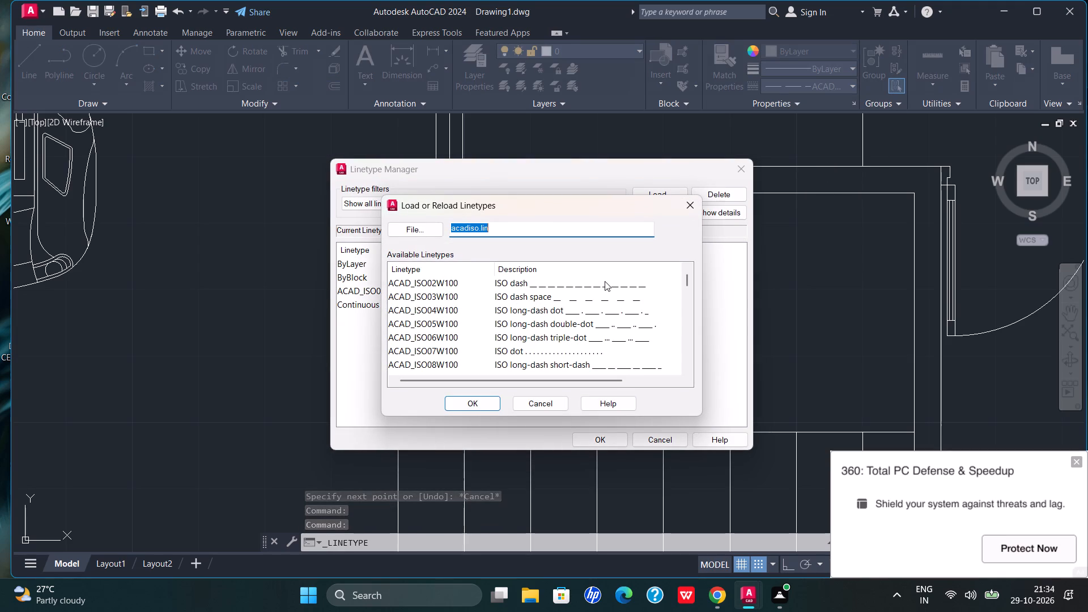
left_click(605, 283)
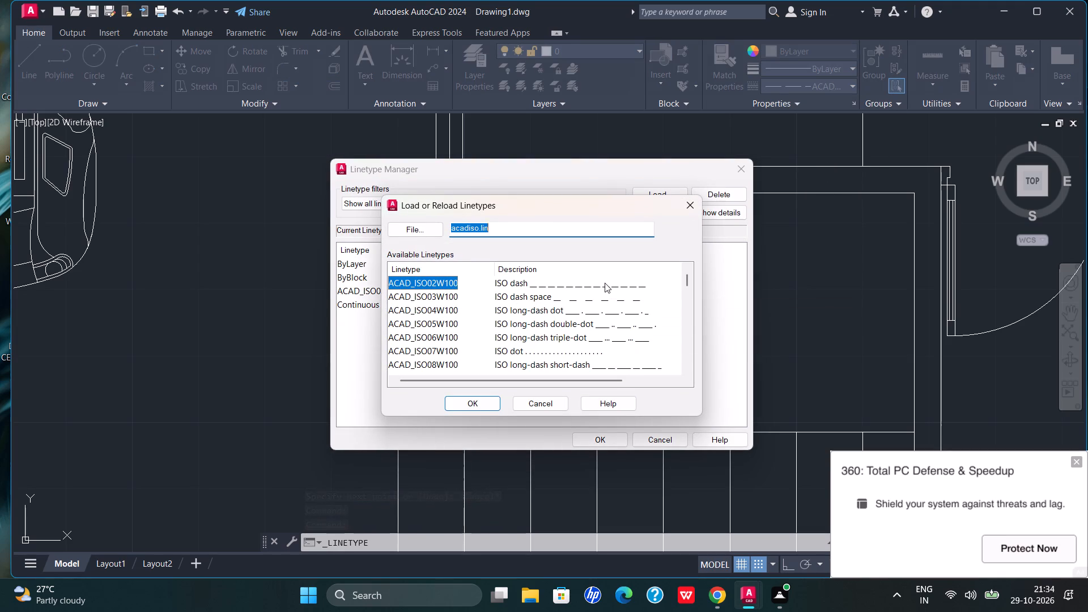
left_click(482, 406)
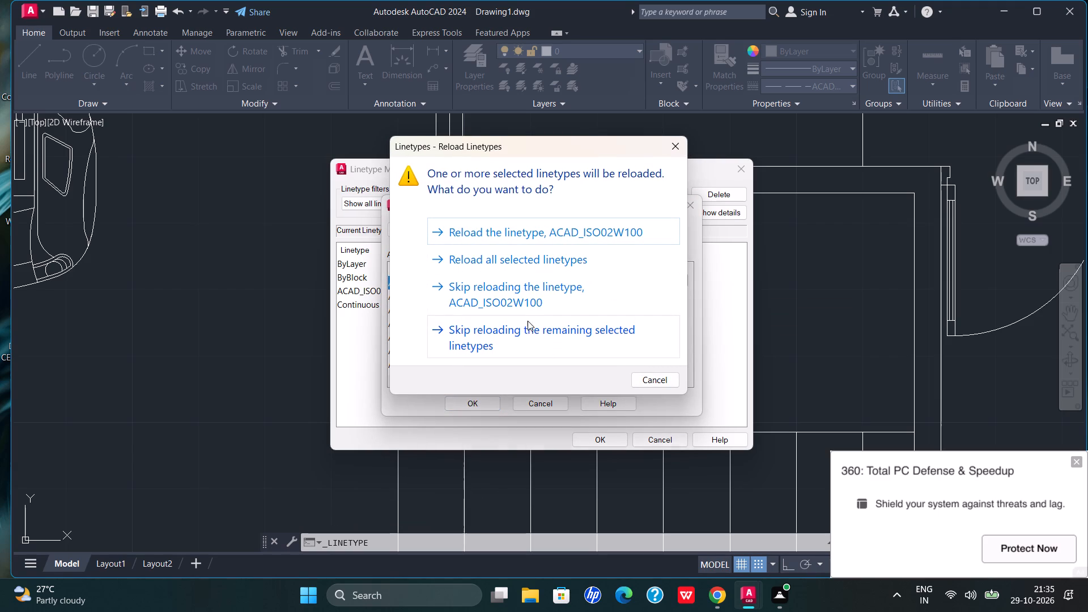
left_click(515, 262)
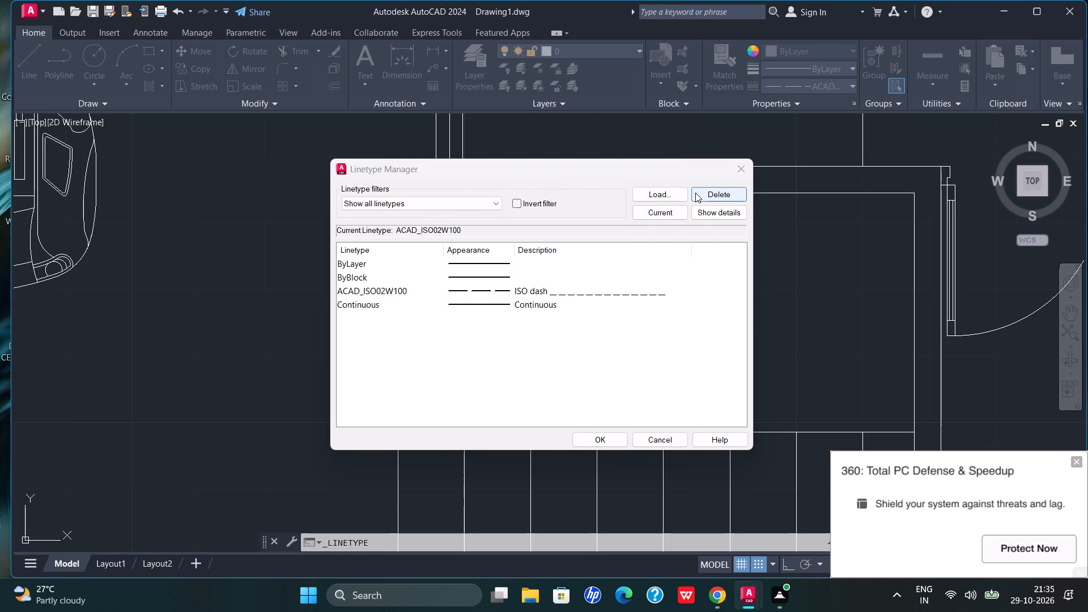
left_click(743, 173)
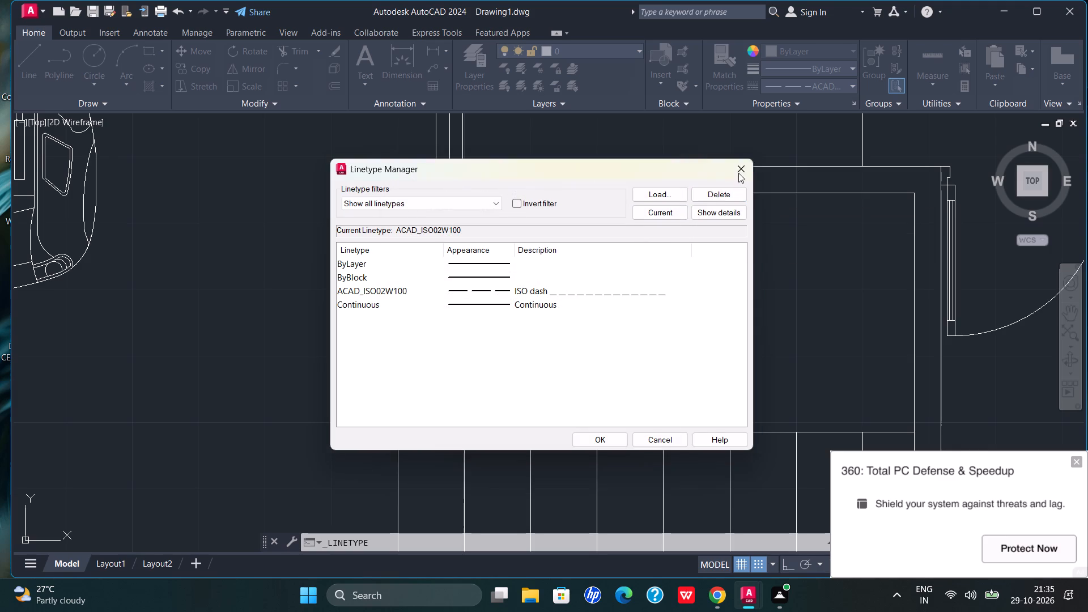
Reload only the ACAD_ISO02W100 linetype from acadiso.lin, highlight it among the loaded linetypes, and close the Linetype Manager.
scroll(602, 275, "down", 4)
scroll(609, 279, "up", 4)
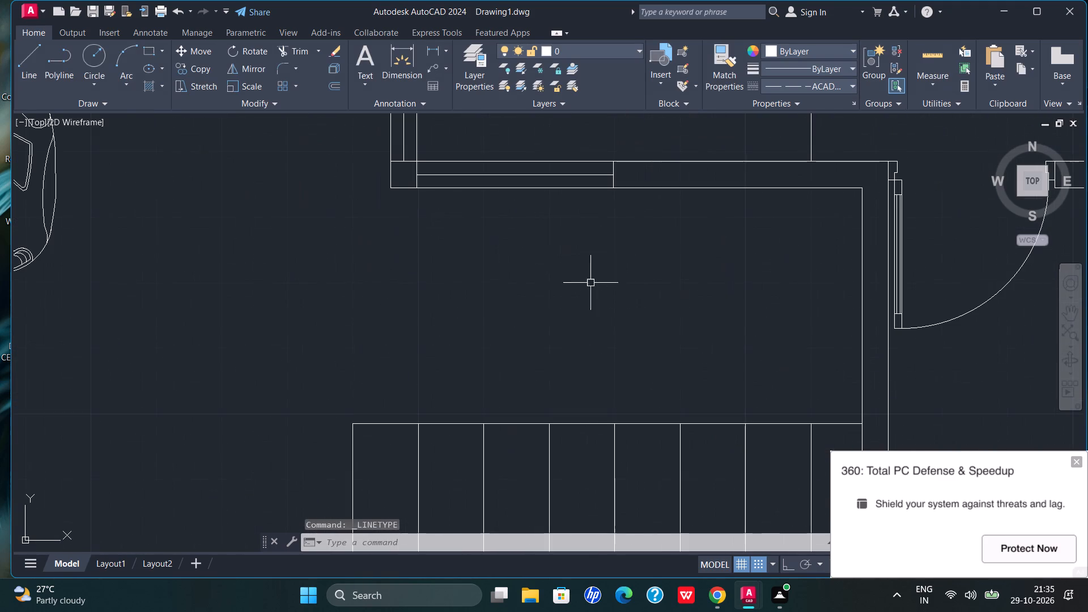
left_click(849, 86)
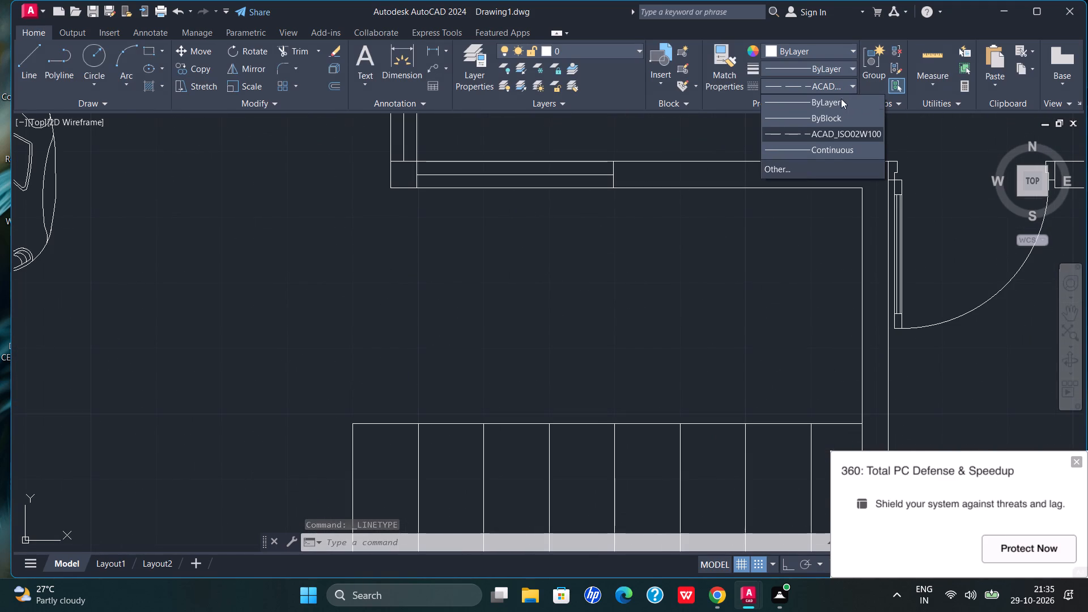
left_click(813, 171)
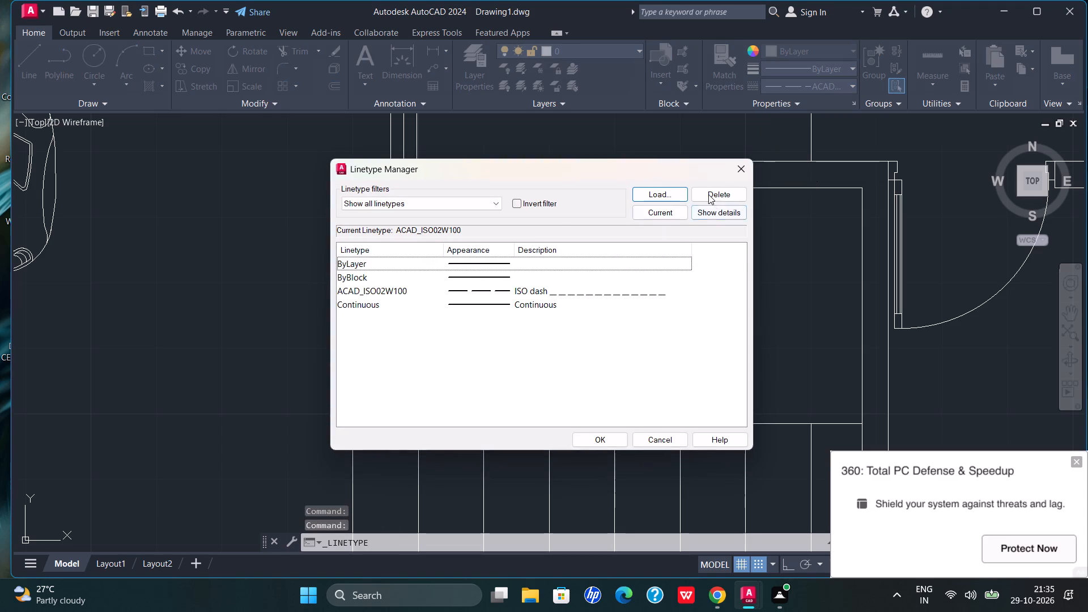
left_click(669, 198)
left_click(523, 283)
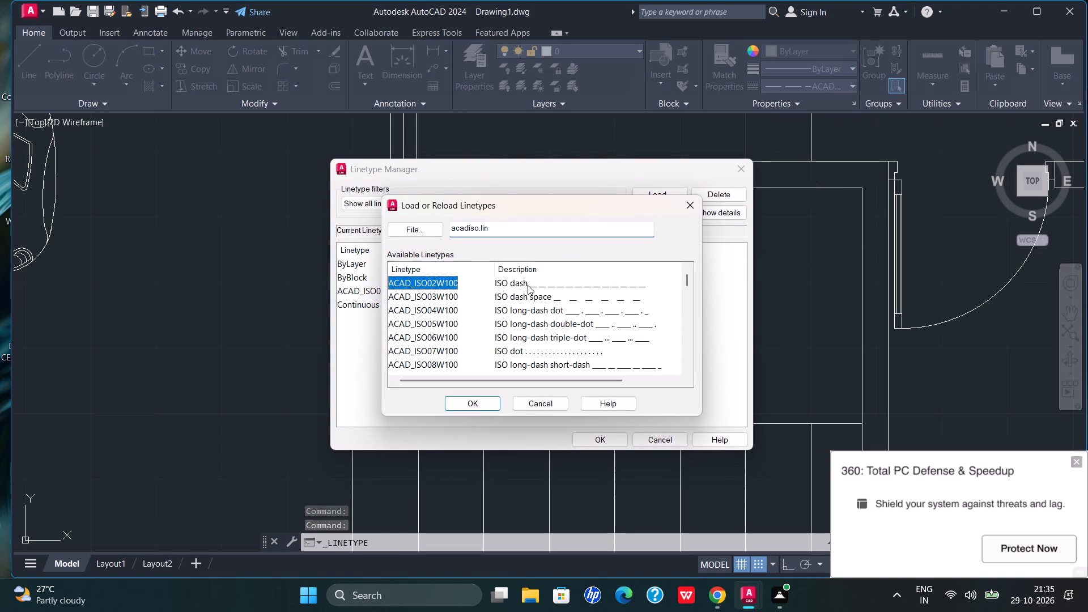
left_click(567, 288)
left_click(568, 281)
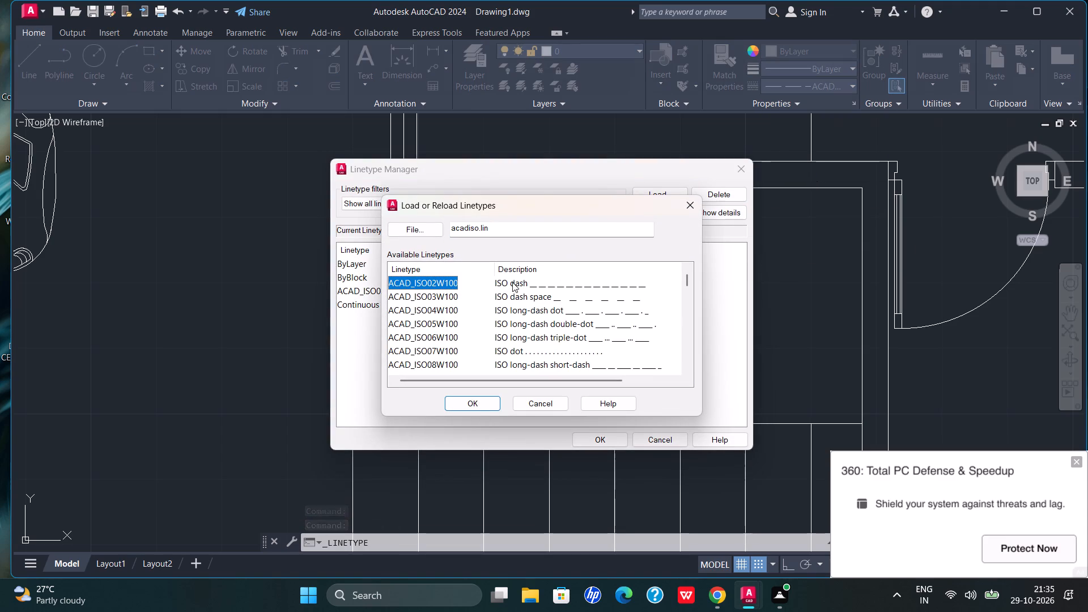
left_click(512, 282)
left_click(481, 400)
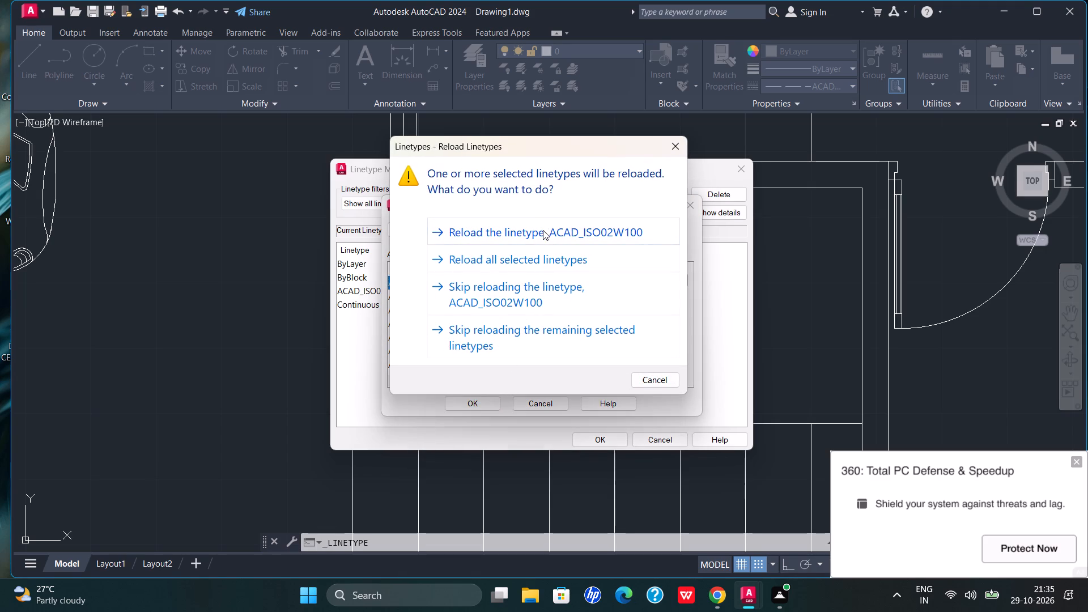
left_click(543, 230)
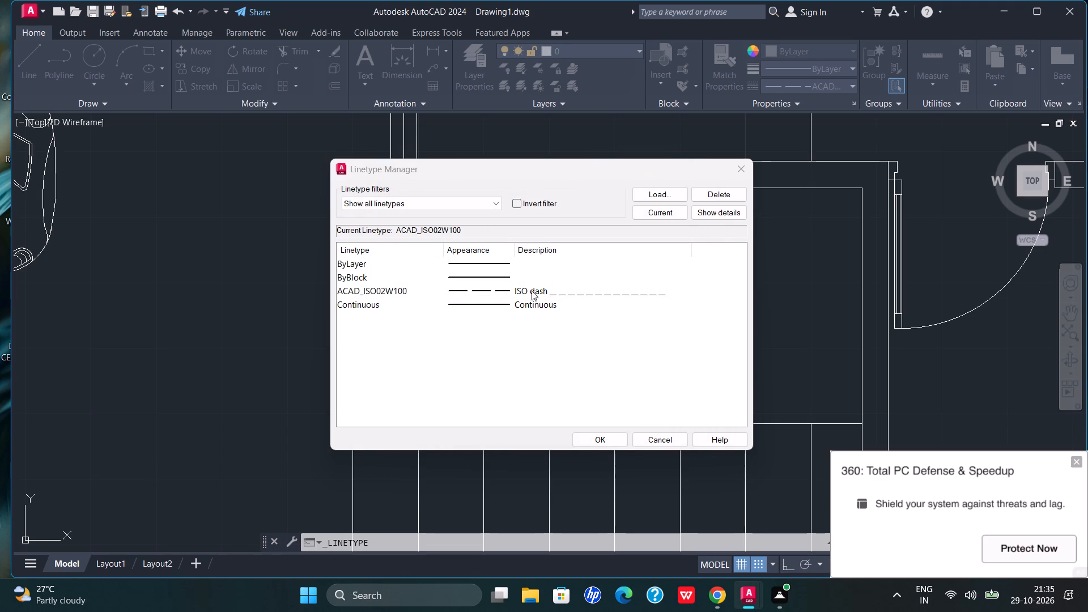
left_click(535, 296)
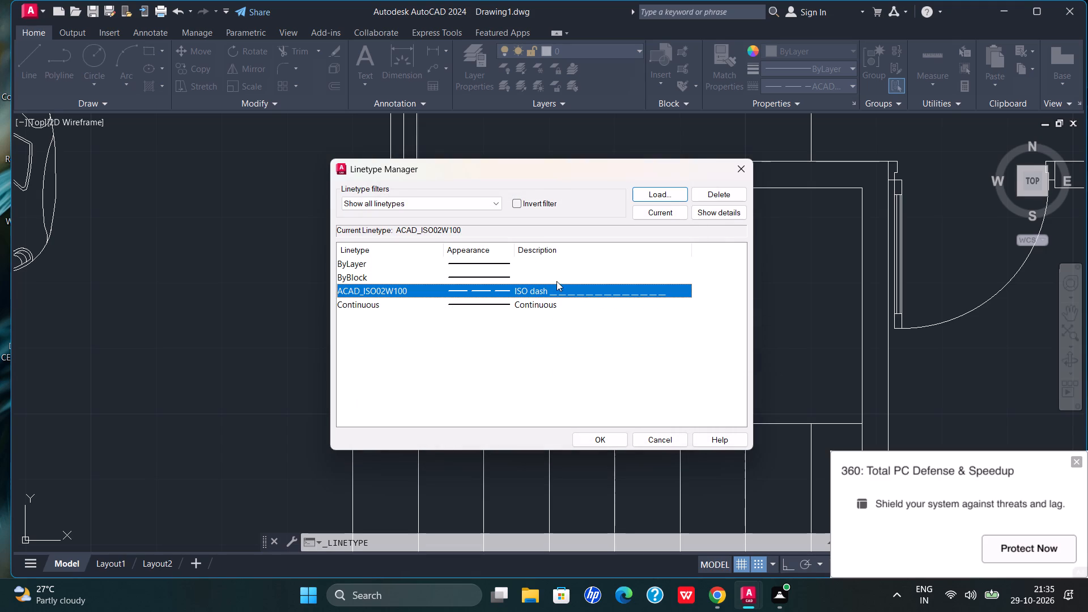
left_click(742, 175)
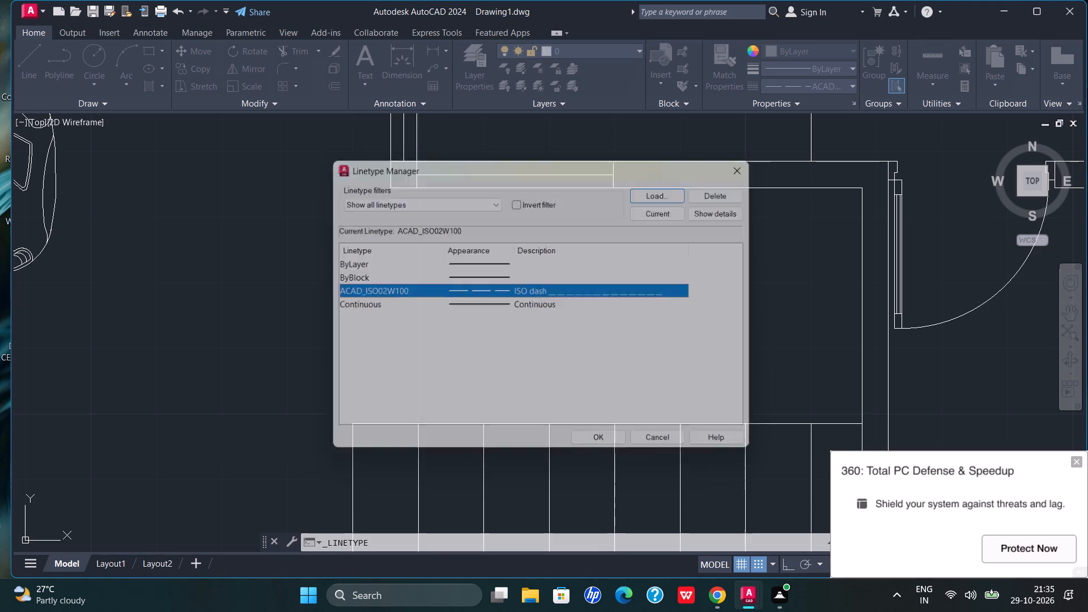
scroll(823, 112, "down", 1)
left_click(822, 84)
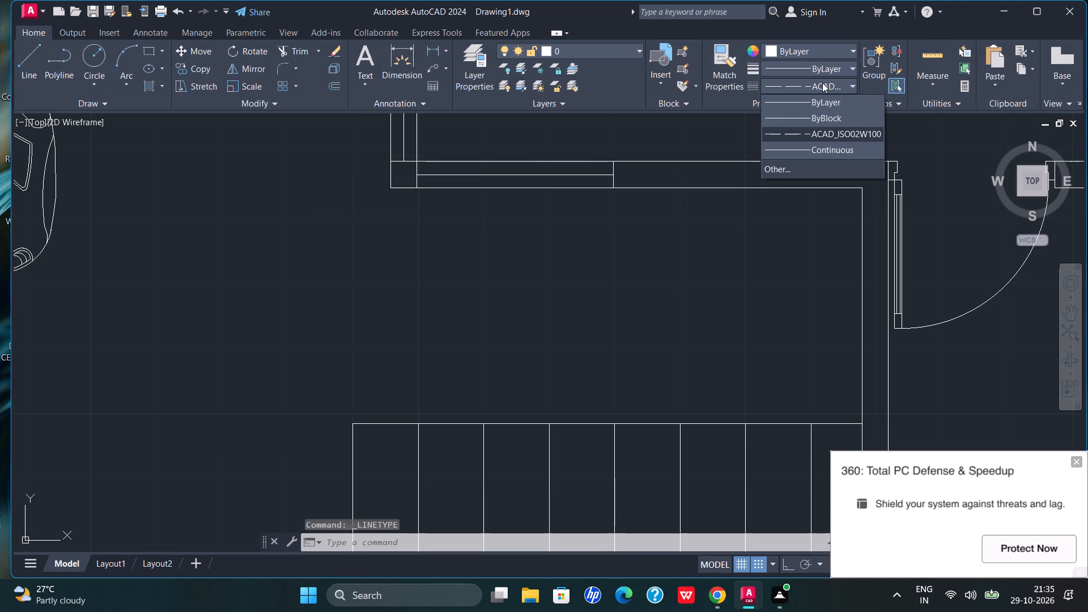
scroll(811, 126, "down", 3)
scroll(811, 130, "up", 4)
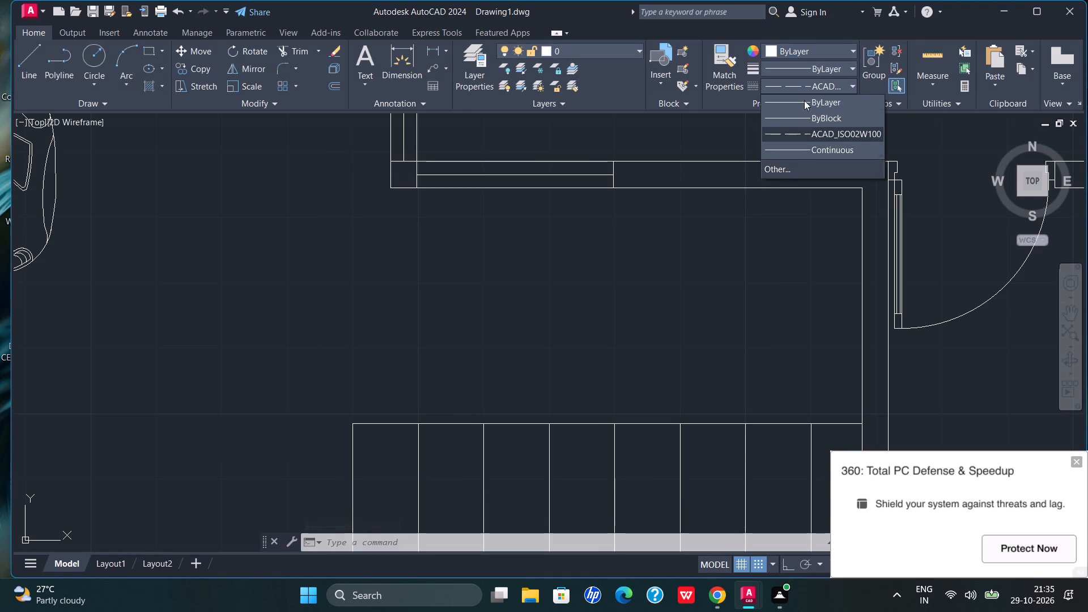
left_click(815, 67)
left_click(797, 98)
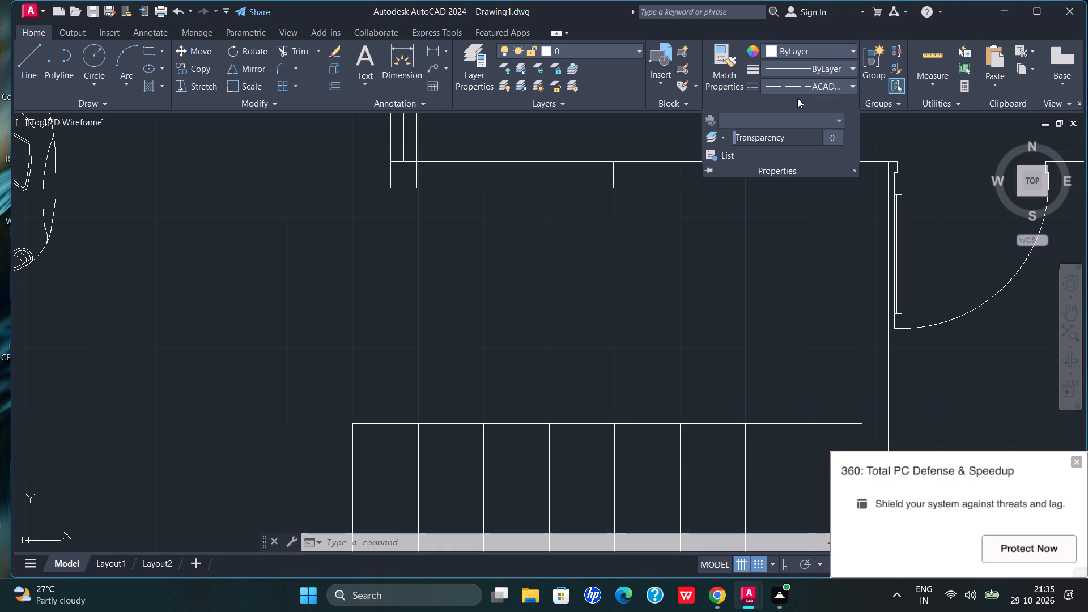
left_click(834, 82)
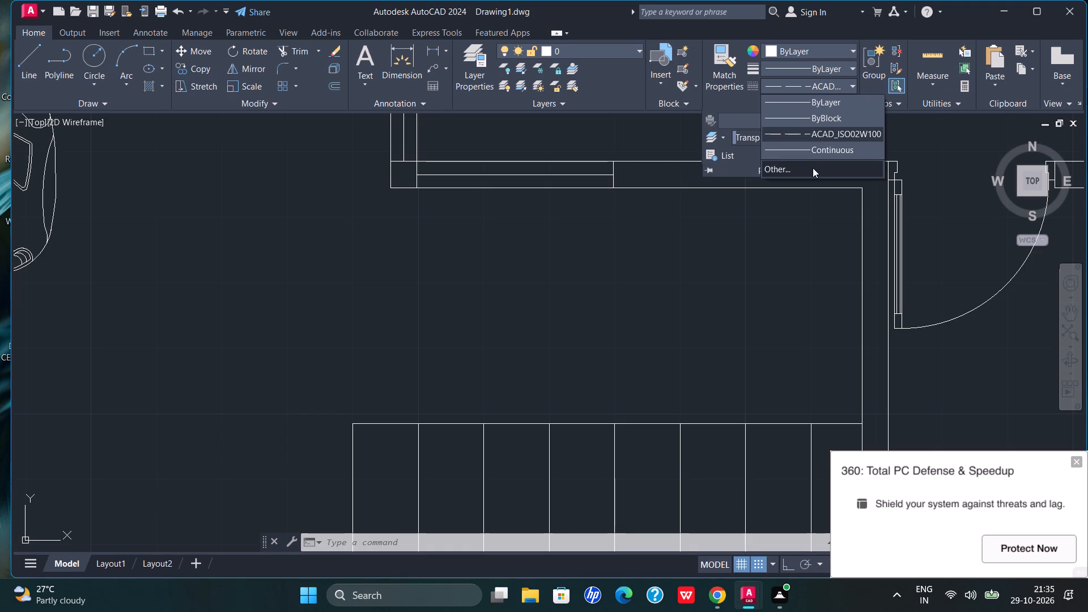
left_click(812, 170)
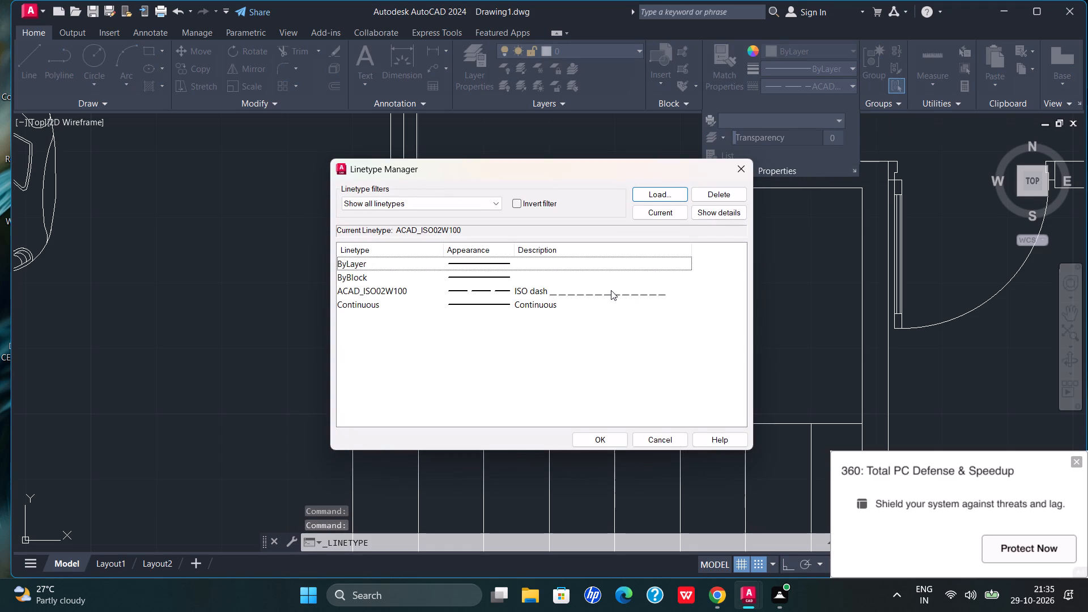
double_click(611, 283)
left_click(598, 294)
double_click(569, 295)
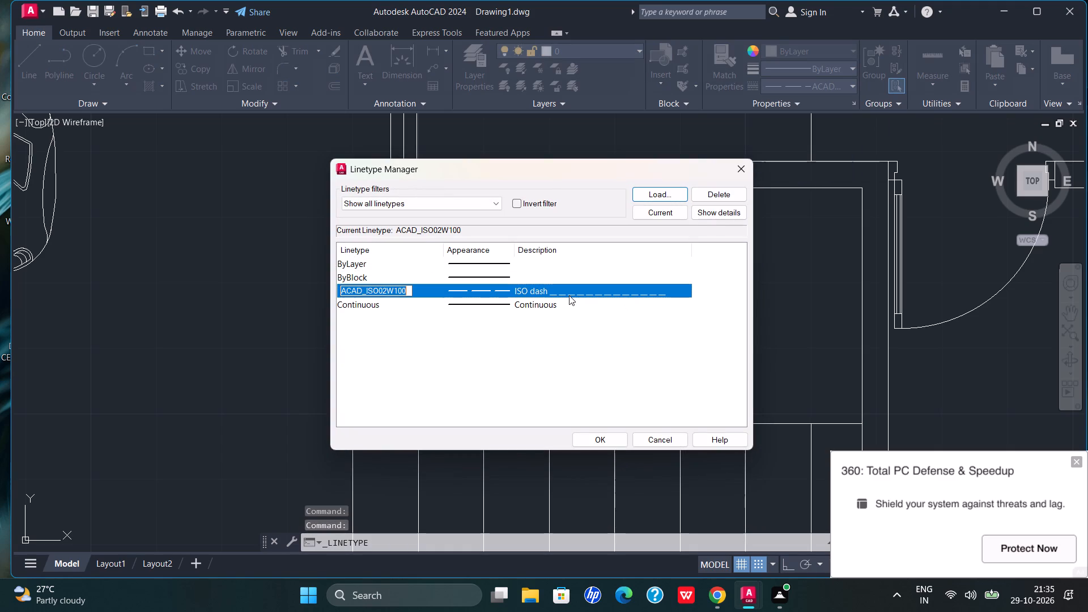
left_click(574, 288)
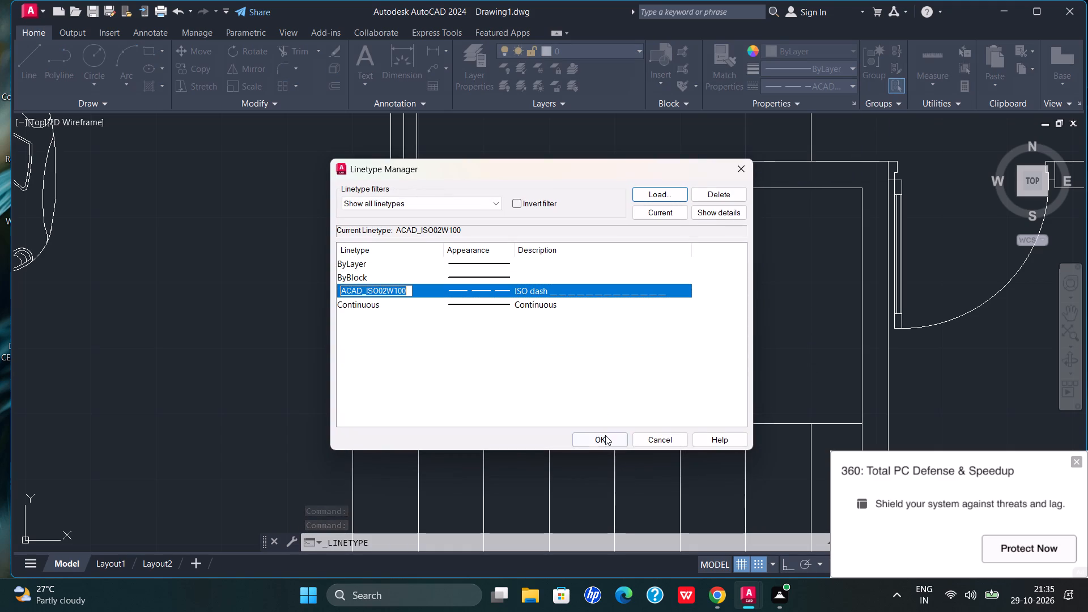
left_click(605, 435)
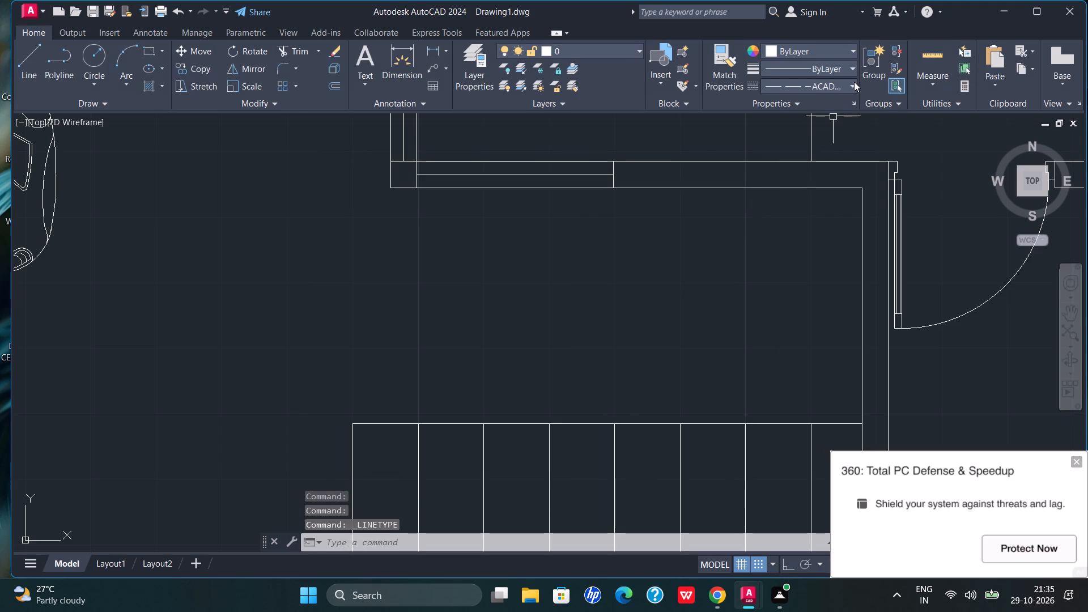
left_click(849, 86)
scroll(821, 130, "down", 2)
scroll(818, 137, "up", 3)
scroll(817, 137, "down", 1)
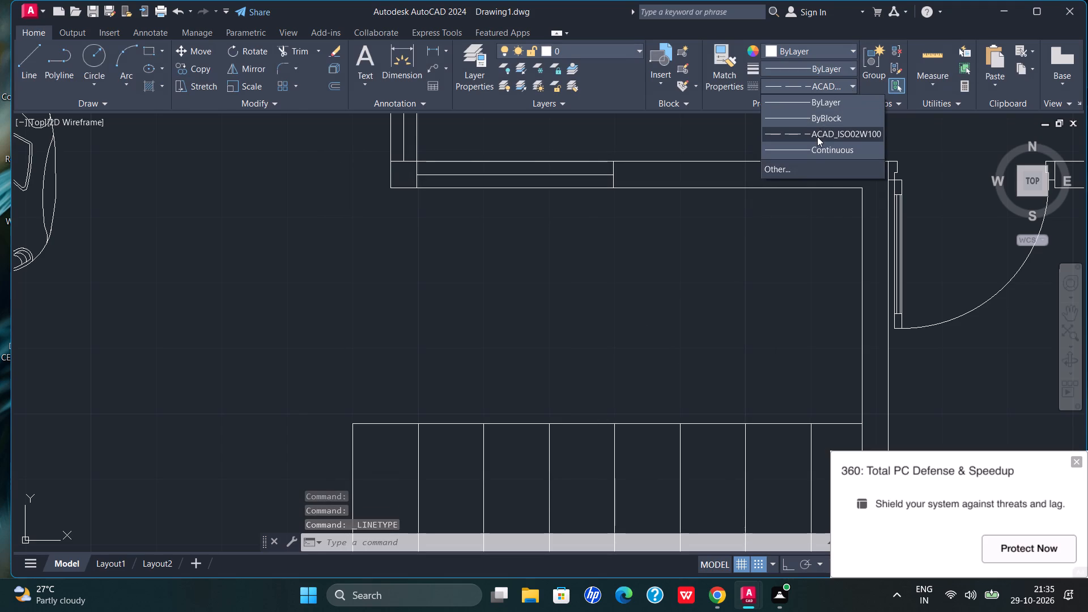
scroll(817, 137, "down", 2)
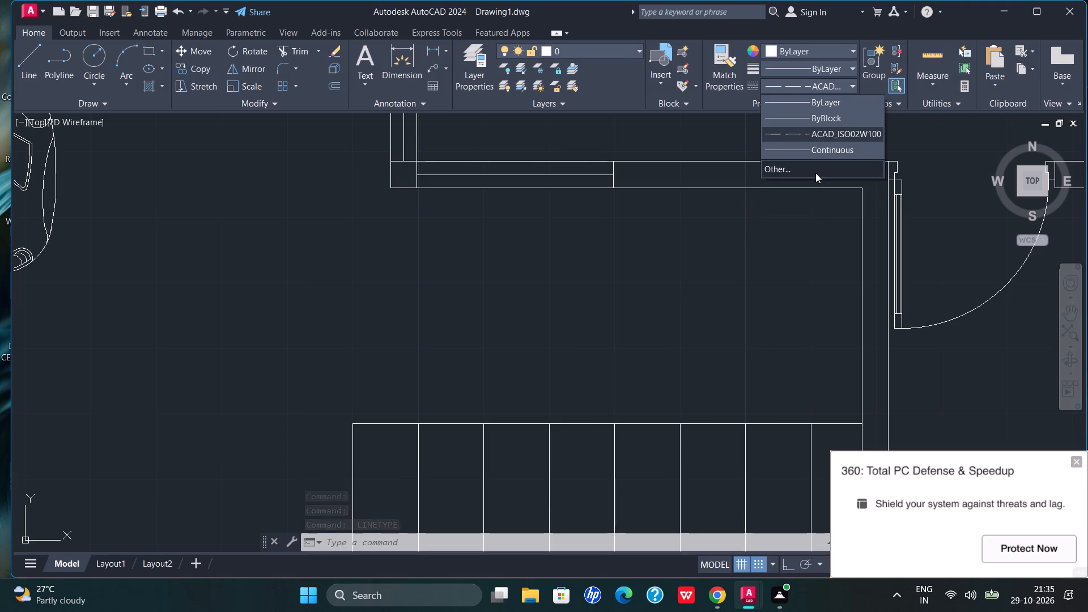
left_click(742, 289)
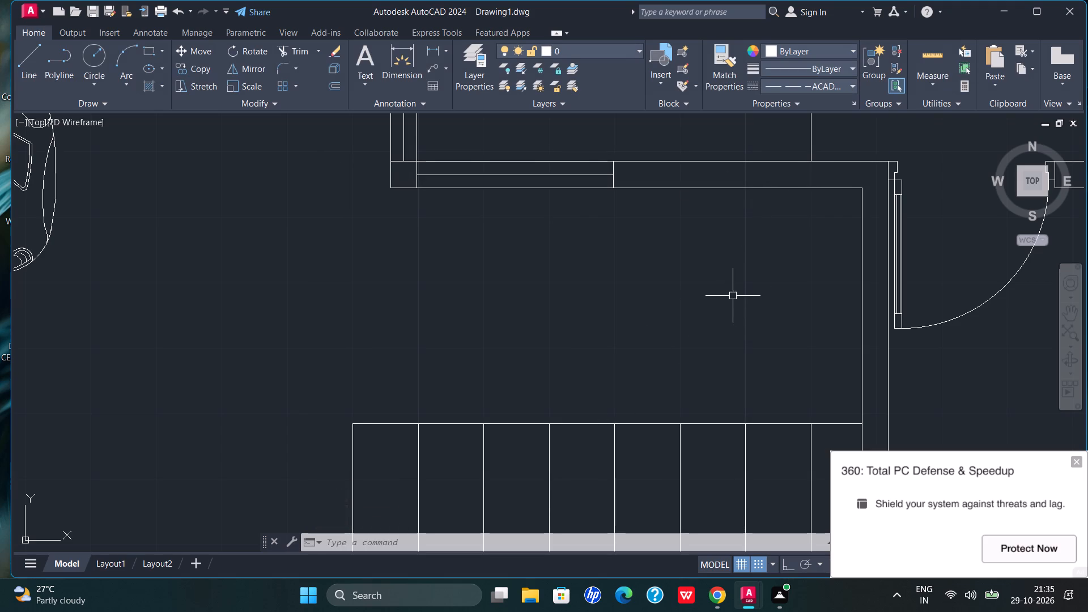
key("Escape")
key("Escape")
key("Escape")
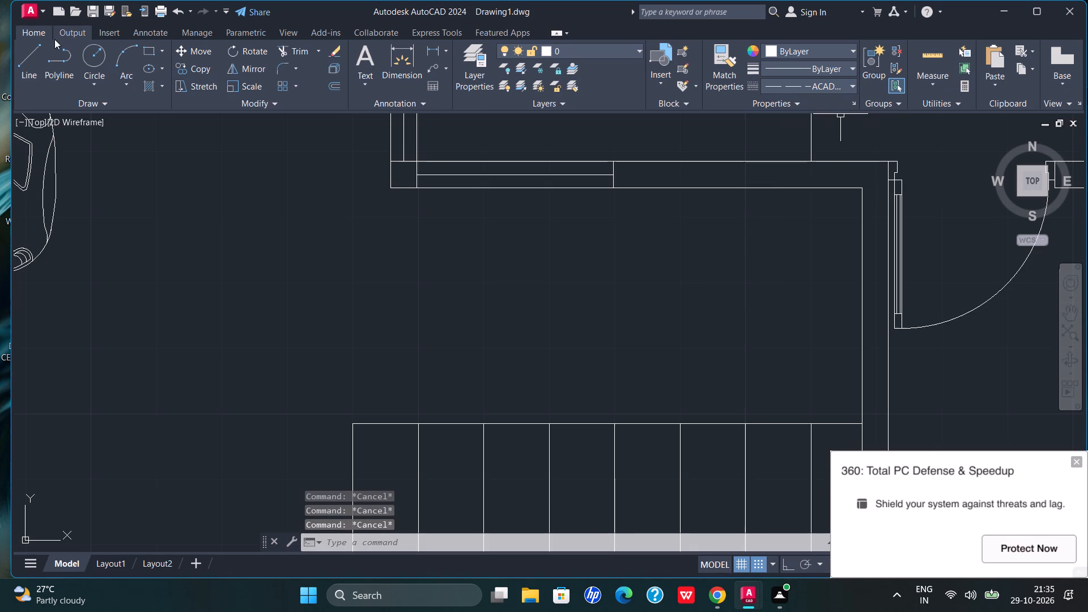
Draw a vertical ACAD_ISO02W100 dashed line from the first tread's upper end, perpendicular to the bedroom wall's inner edge.
left_click(39, 67)
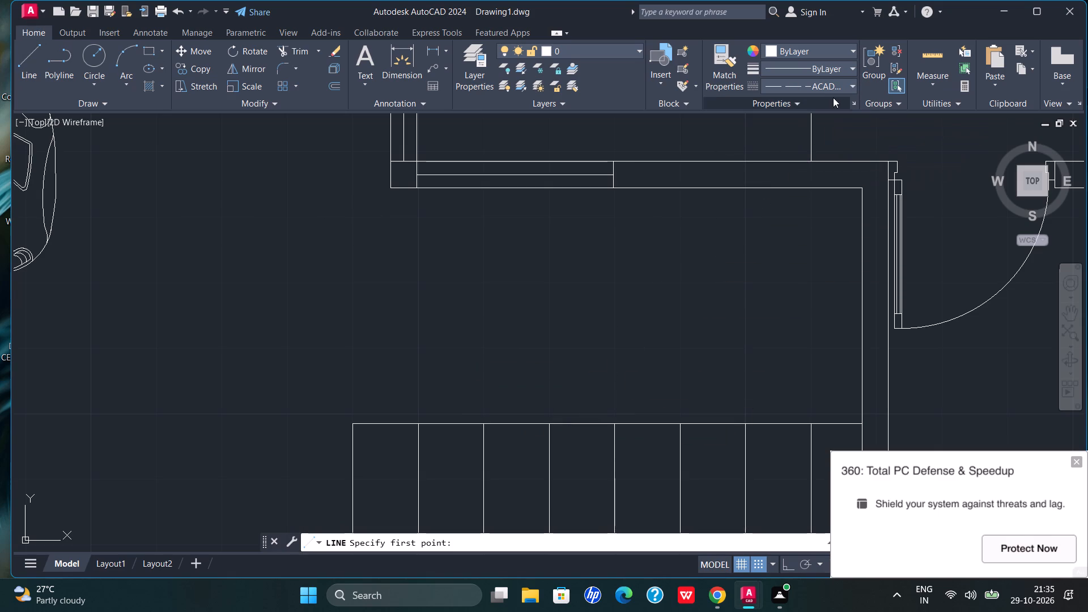
left_click(834, 88)
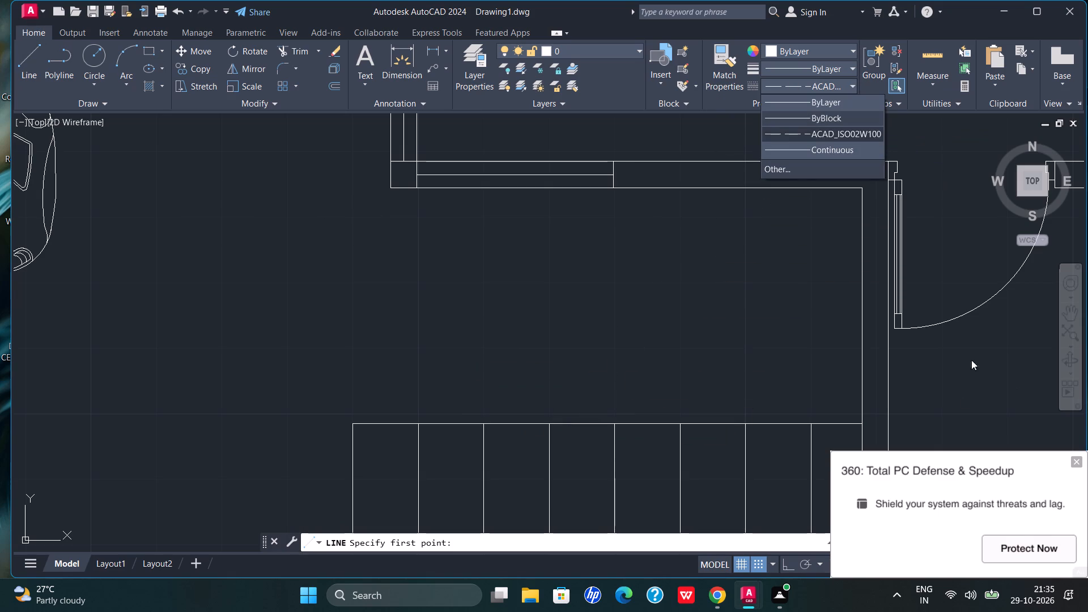
scroll(851, 154, "down", 1)
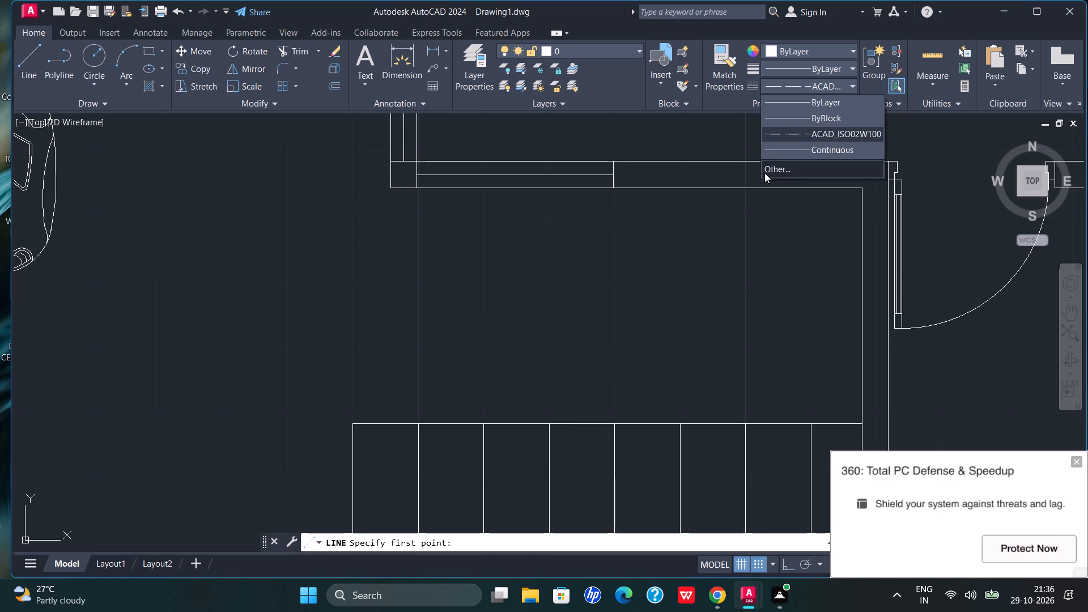
left_click(800, 131)
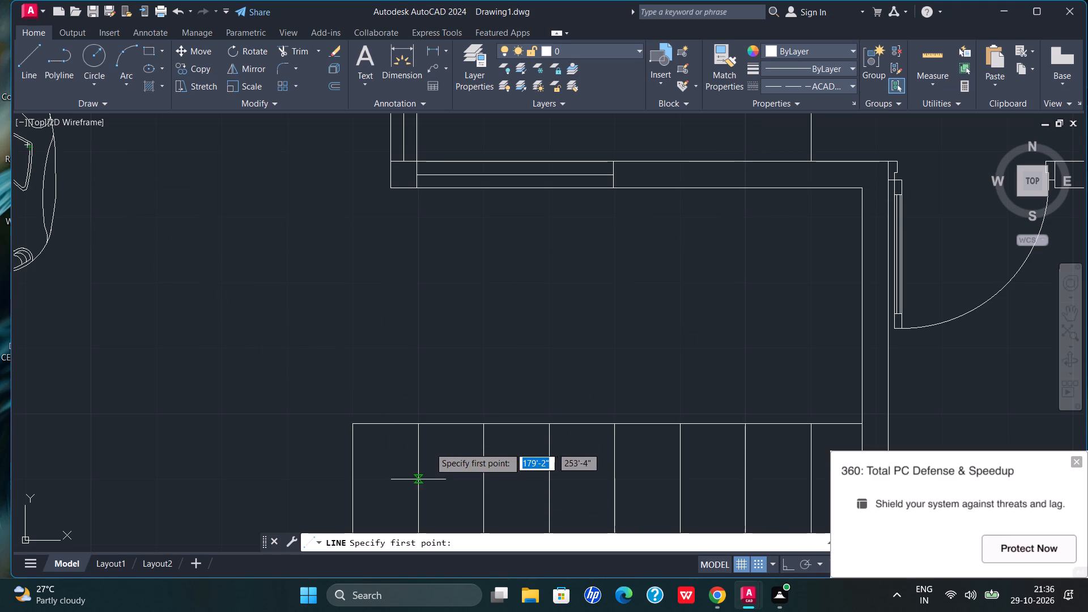
scroll(437, 439, "down", 3)
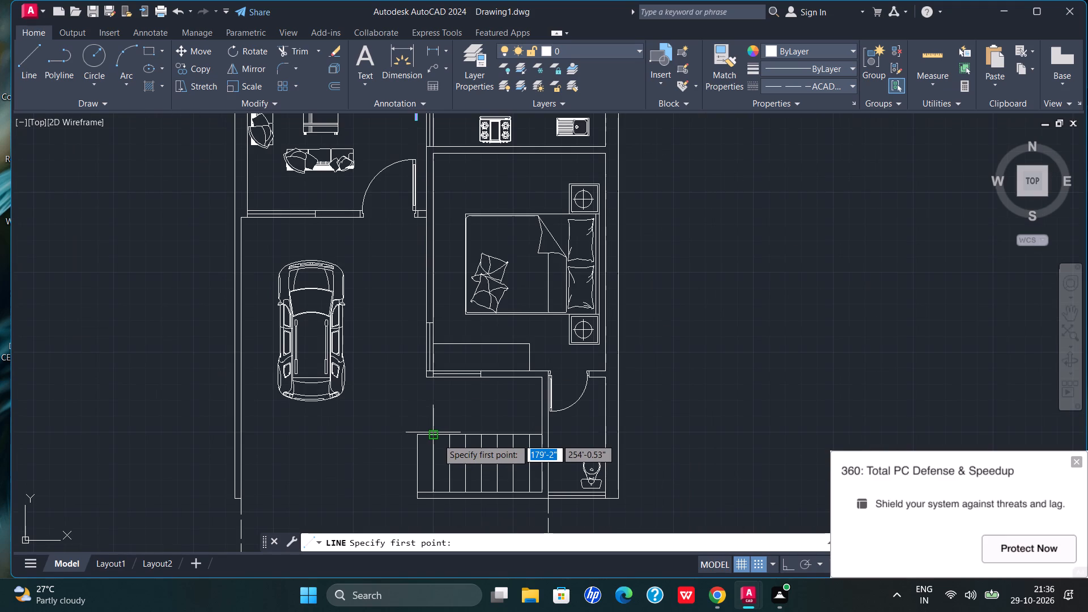
left_click(437, 439)
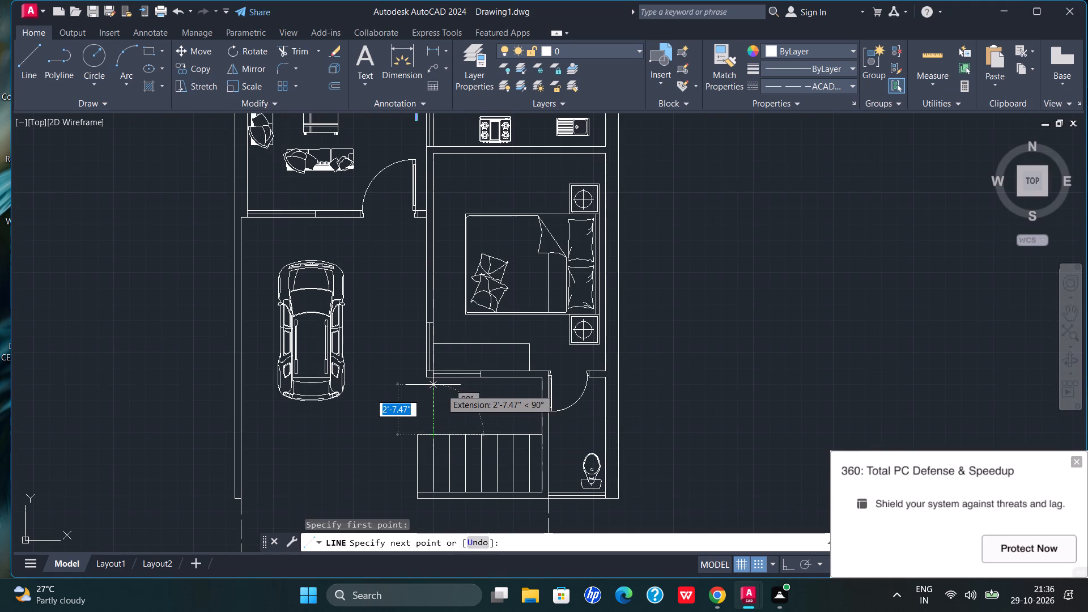
scroll(441, 379, "up", 1)
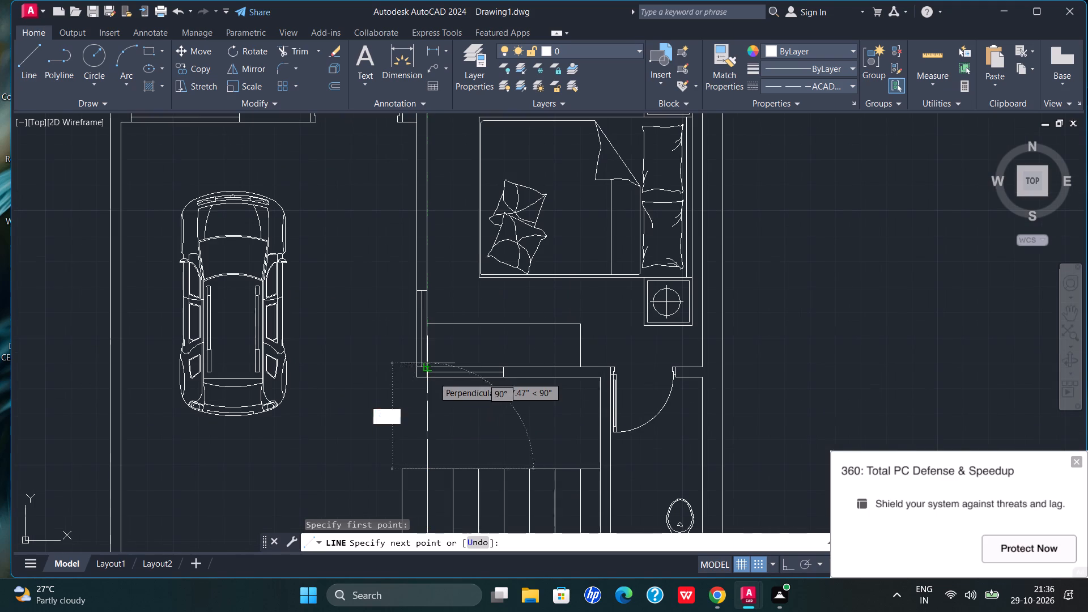
left_click(434, 375)
key("Escape")
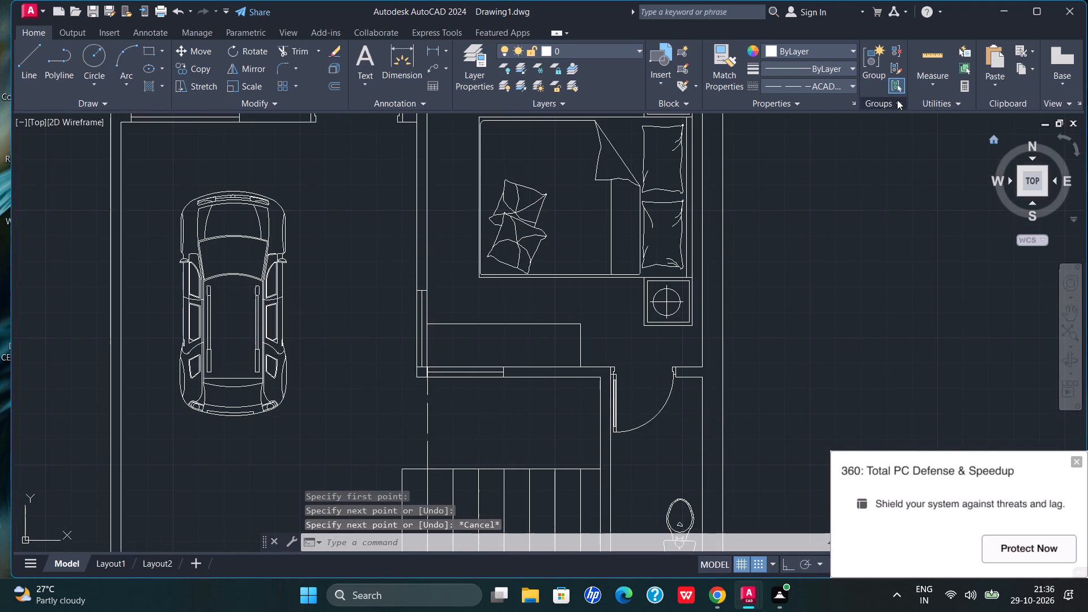
Load the DASHED2 linetype from acadiso.lin and close the Linetype Manager.
left_click(825, 82)
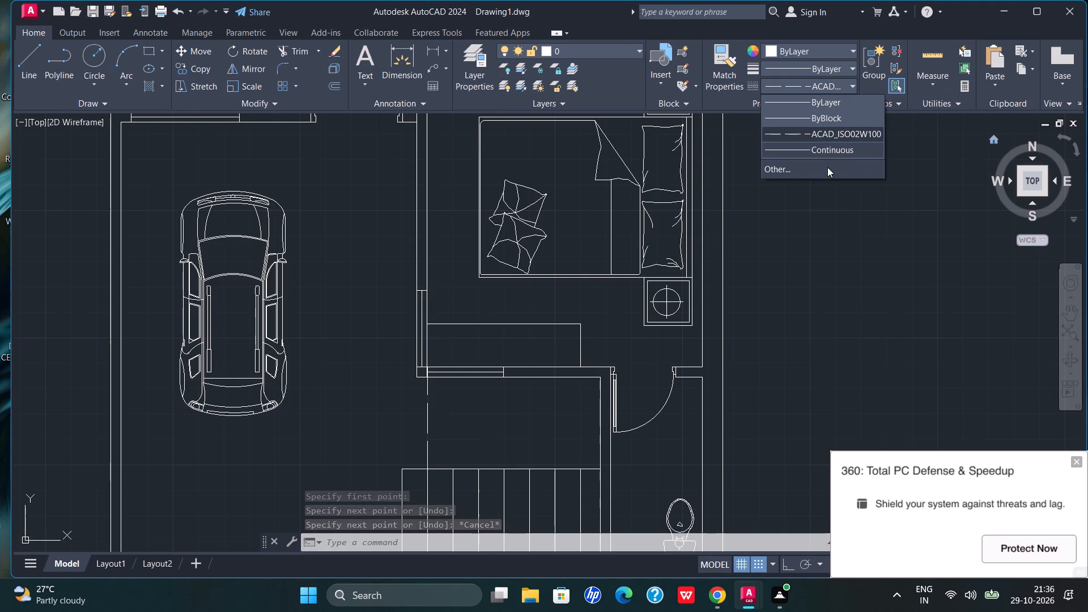
scroll(832, 148, "down", 2)
left_click(825, 168)
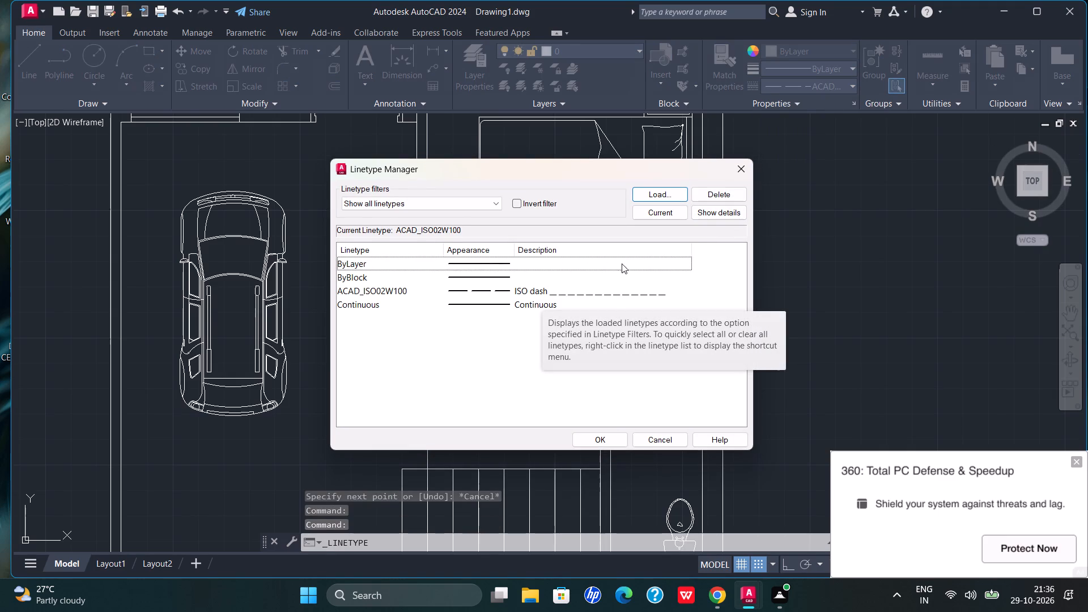
left_click(674, 197)
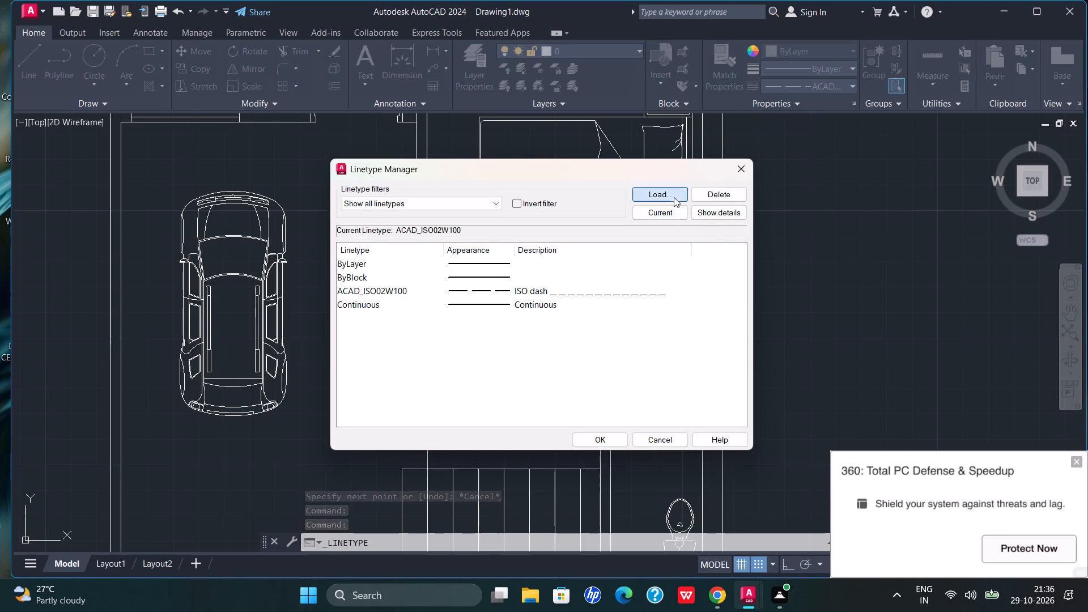
scroll(568, 298, "down", 2)
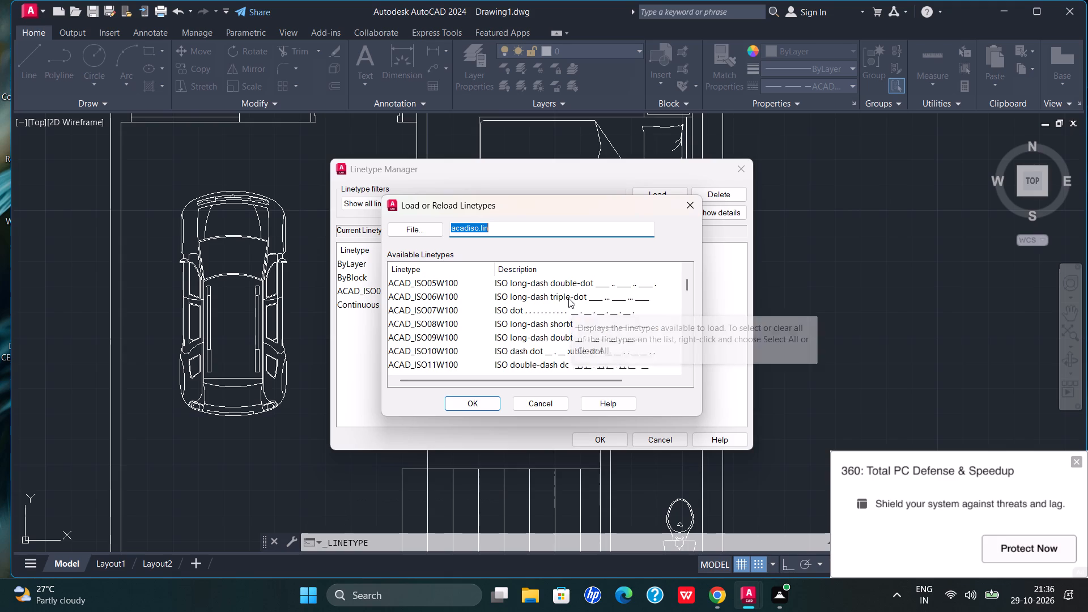
scroll(568, 298, "down", 1)
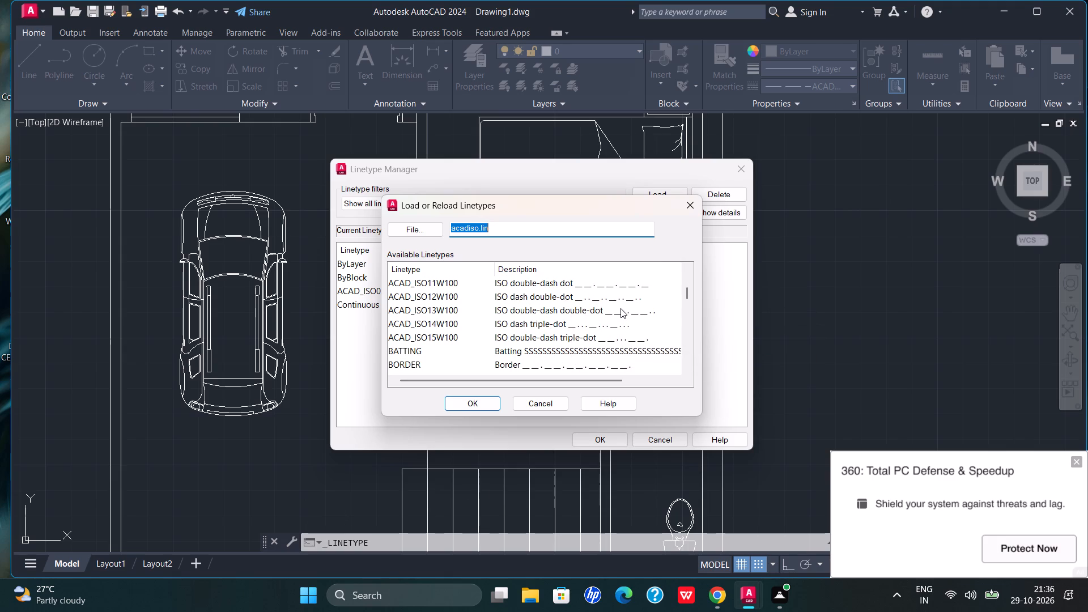
scroll(619, 310, "down", 2)
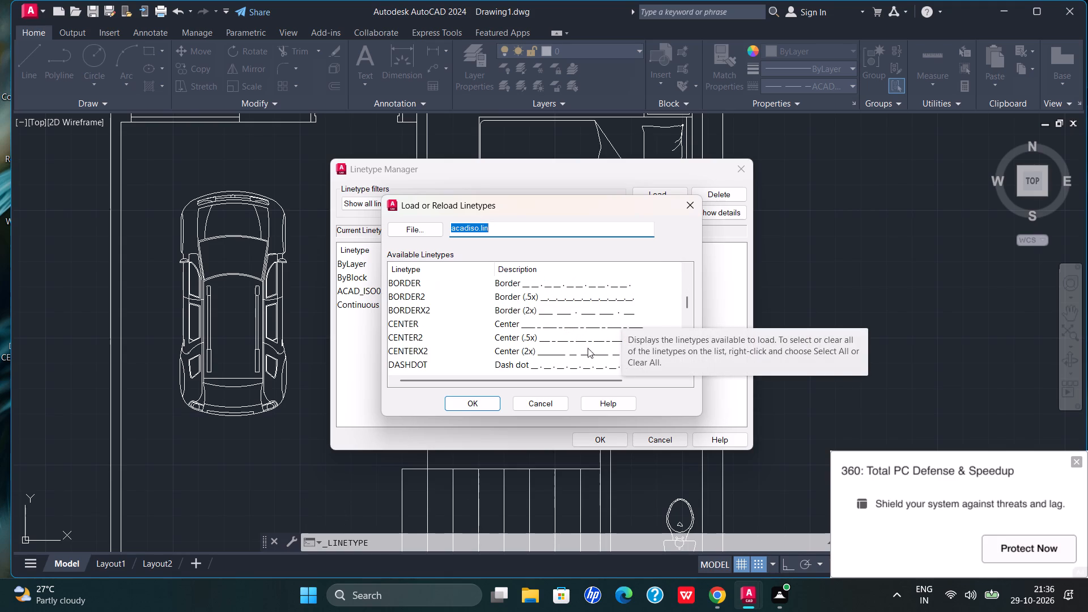
scroll(583, 337, "down", 2)
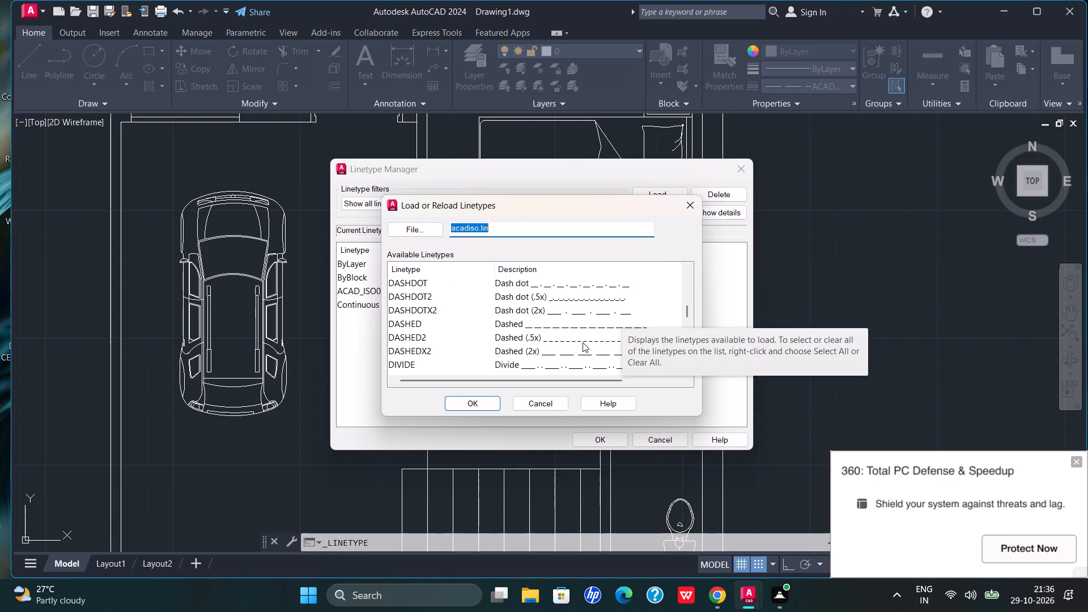
left_click(583, 342)
left_click(583, 342)
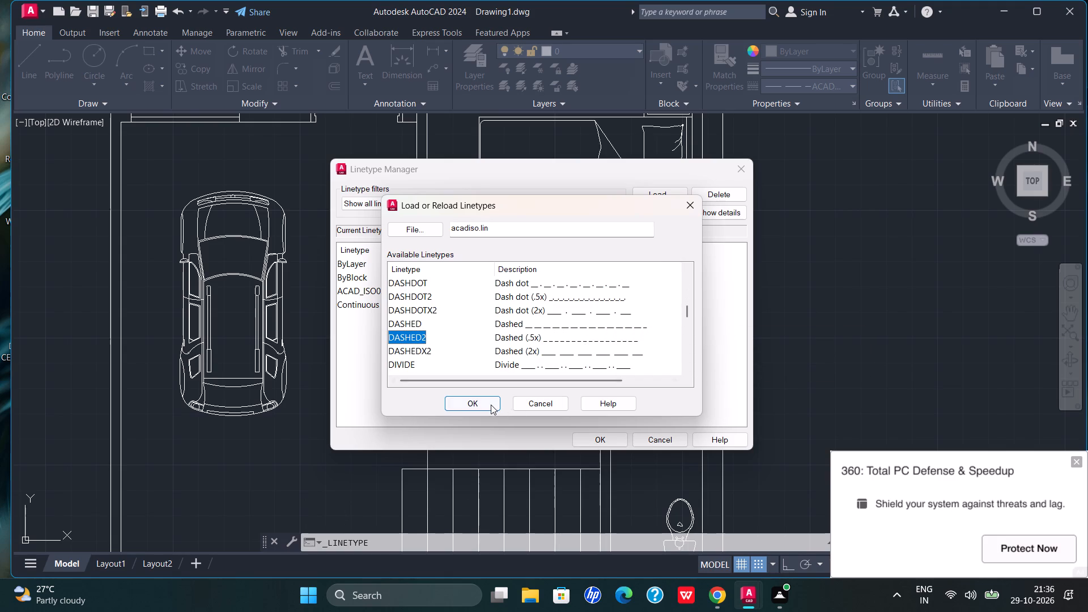
left_click(488, 404)
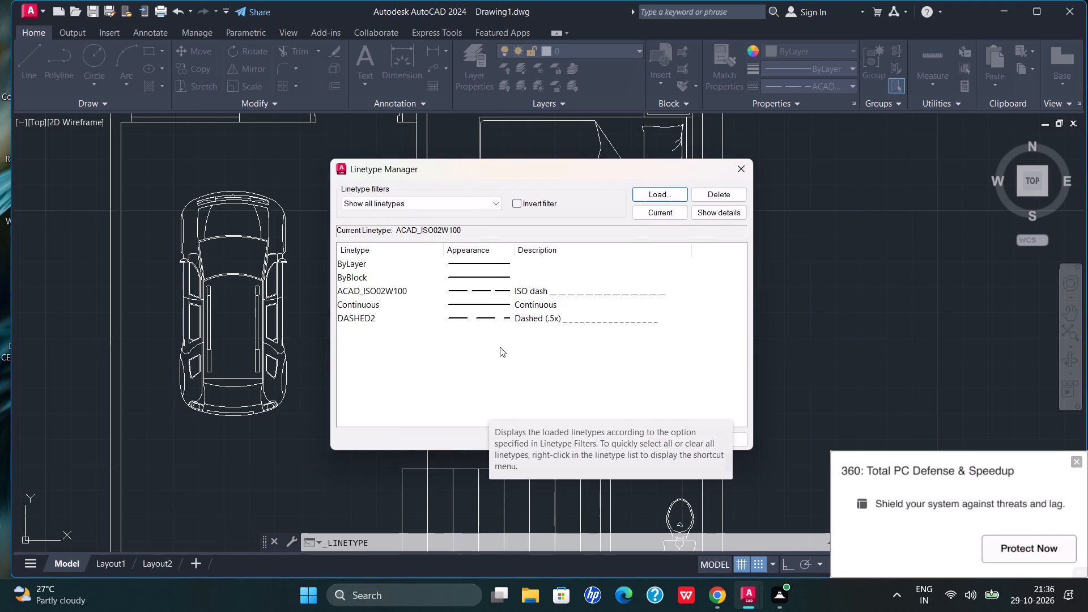
left_click(520, 317)
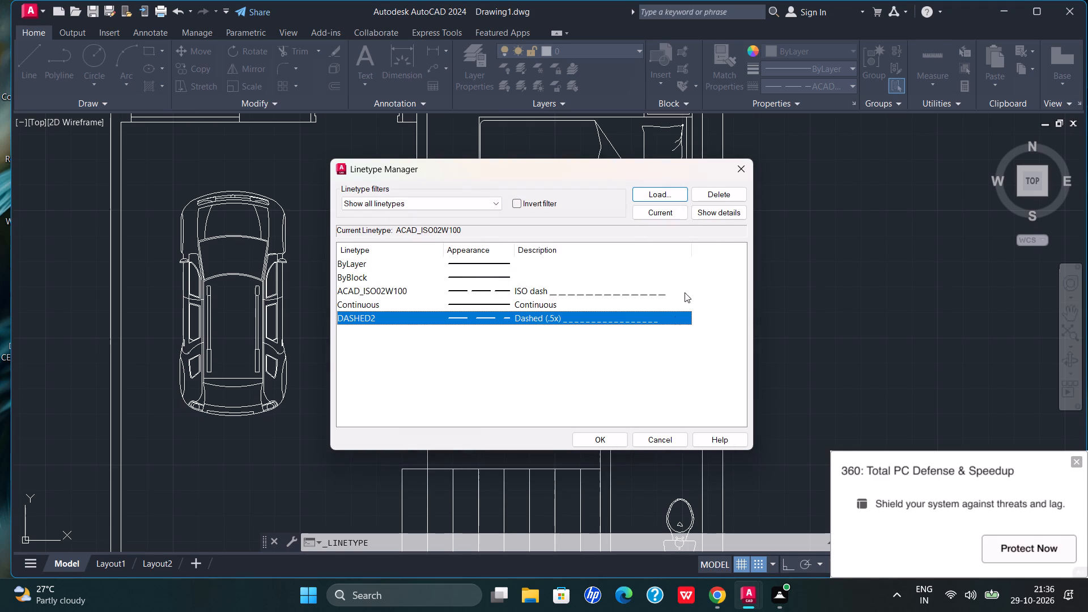
left_click(609, 436)
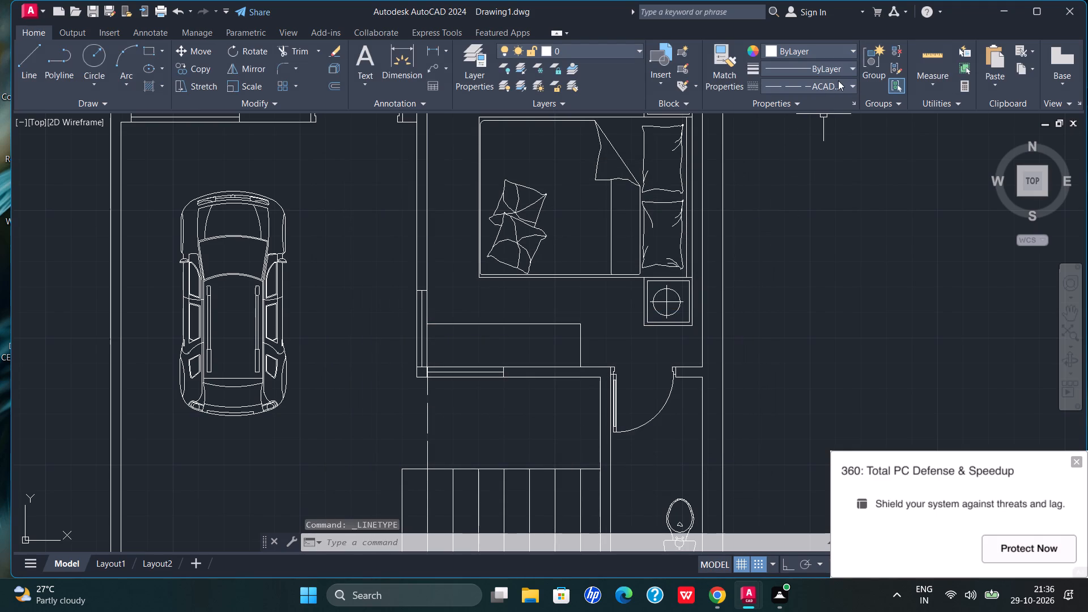
Set the current linetype for new objects to DASHED2.
left_click(836, 83)
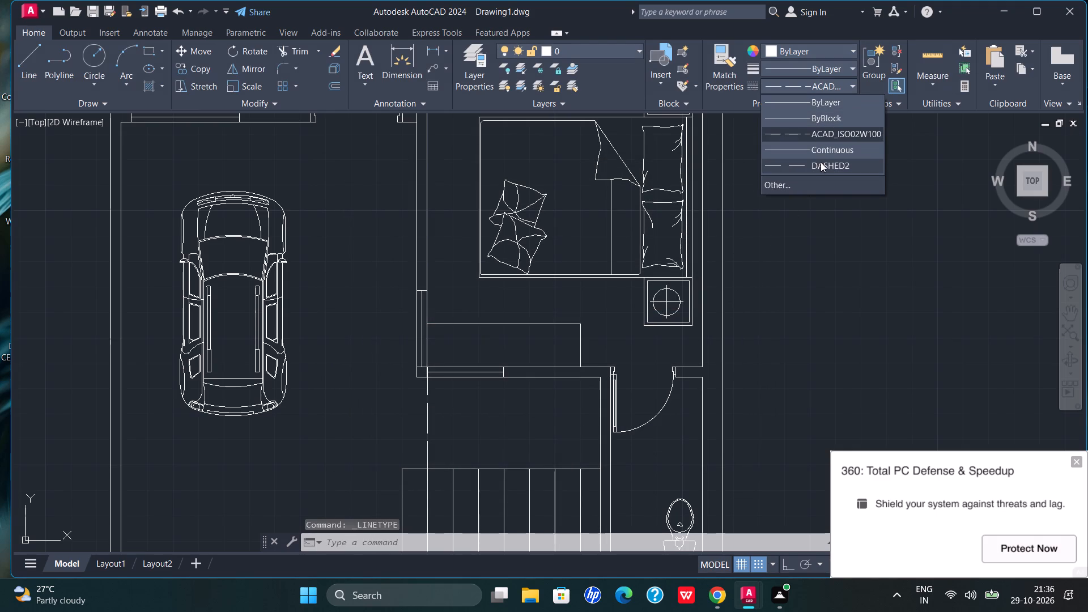
left_click(821, 162)
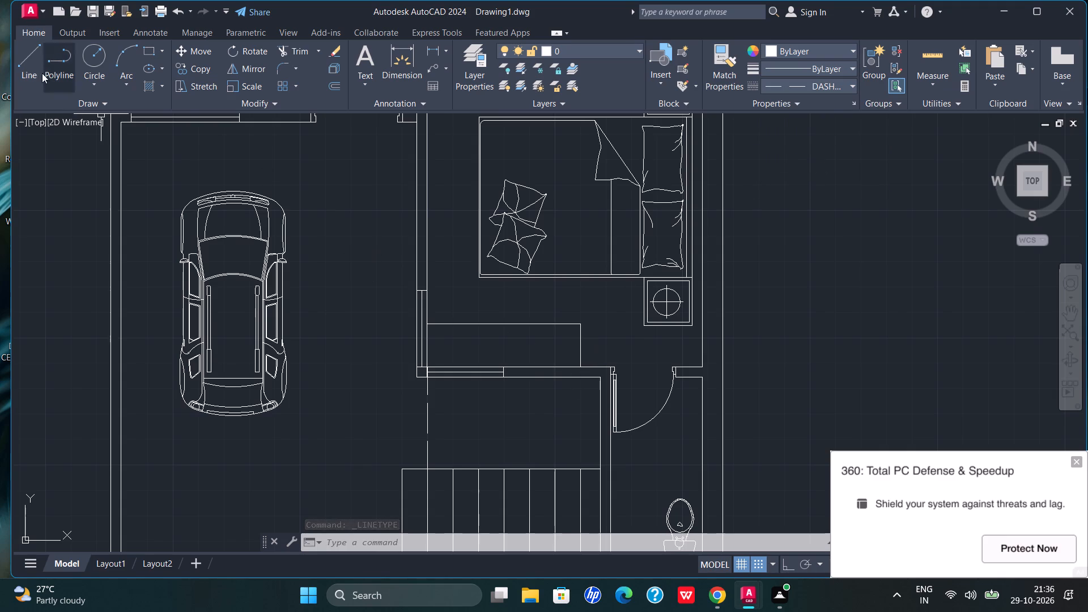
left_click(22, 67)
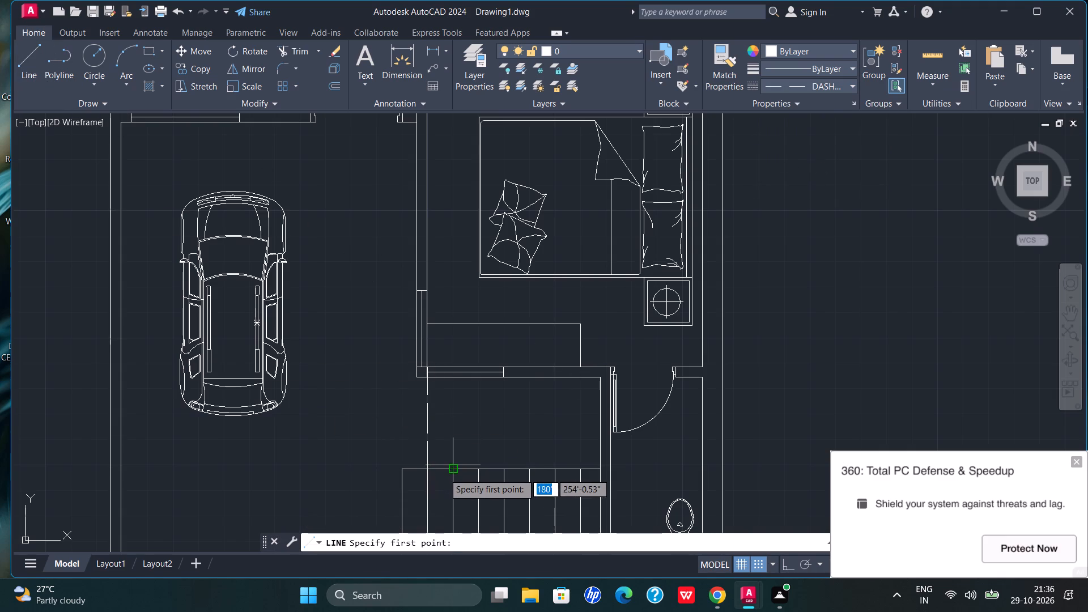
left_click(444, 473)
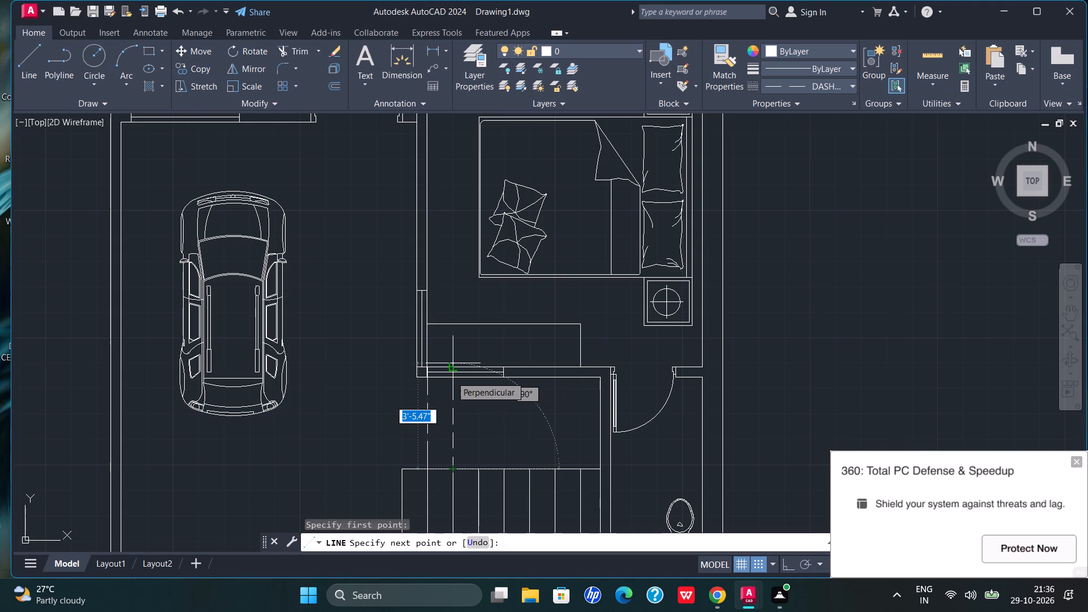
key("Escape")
Trim away the dashed line above the first stair tread, including its leftover pieces inside the bedroom wall.
scroll(419, 423, "up", 1)
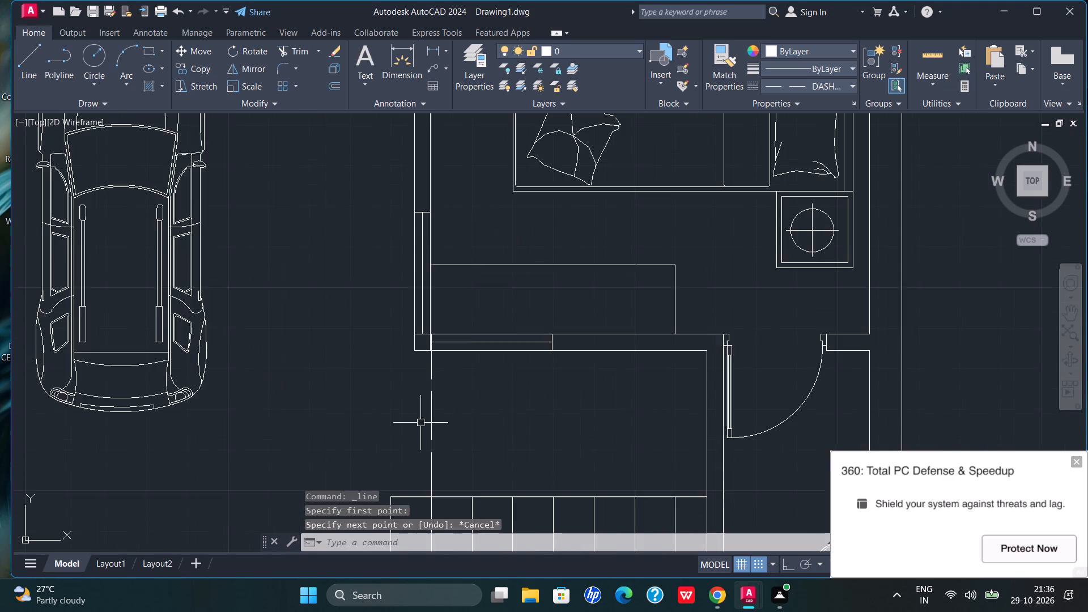
scroll(461, 408, "up", 1)
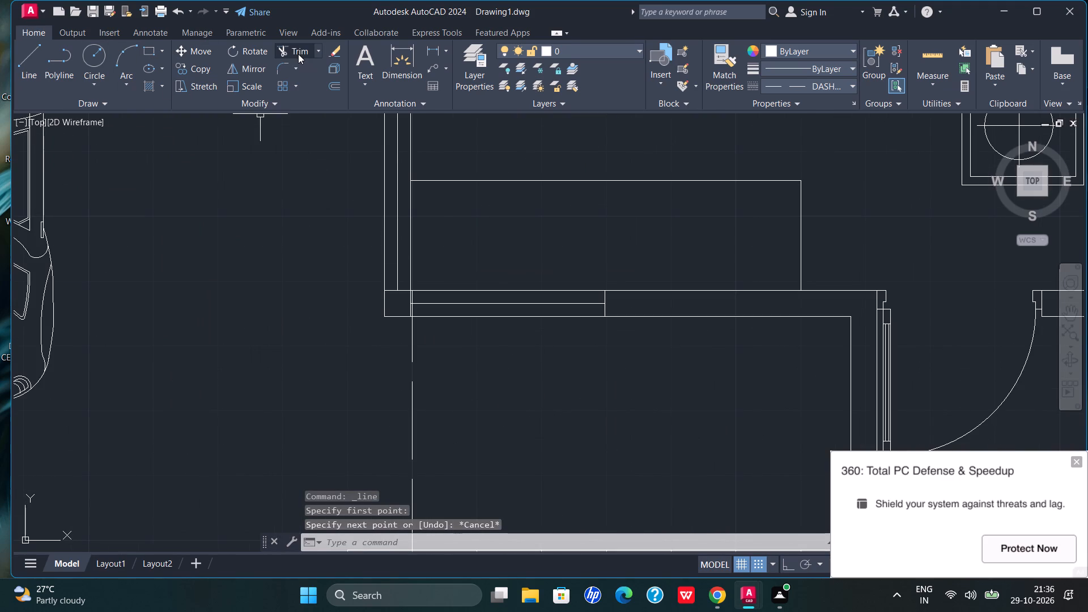
left_click(298, 54)
left_click_drag(523, 393, 369, 414)
scroll(424, 291, "up", 3)
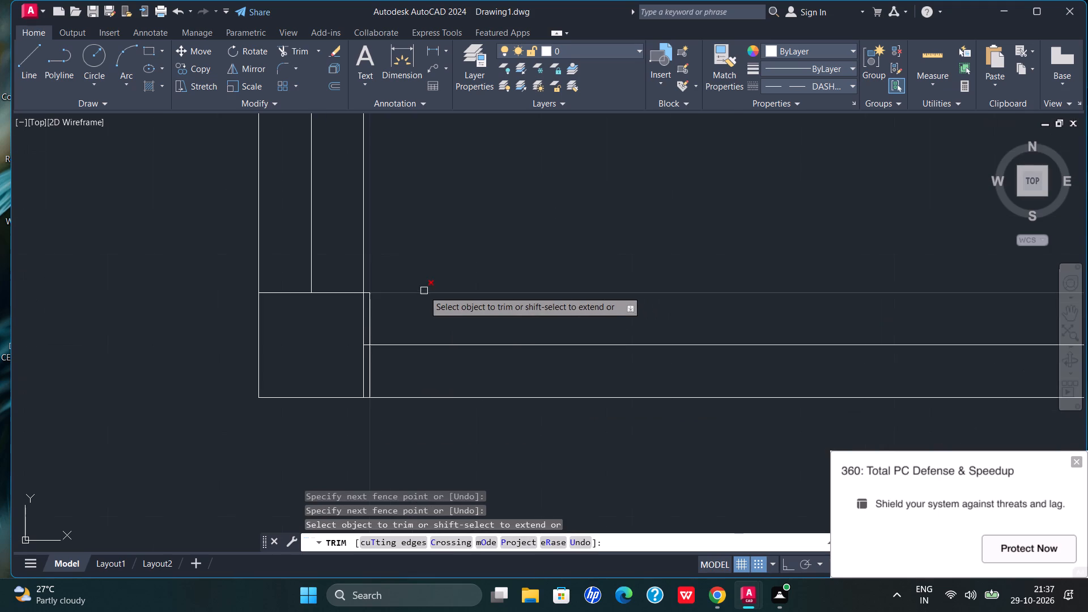
left_click(372, 320)
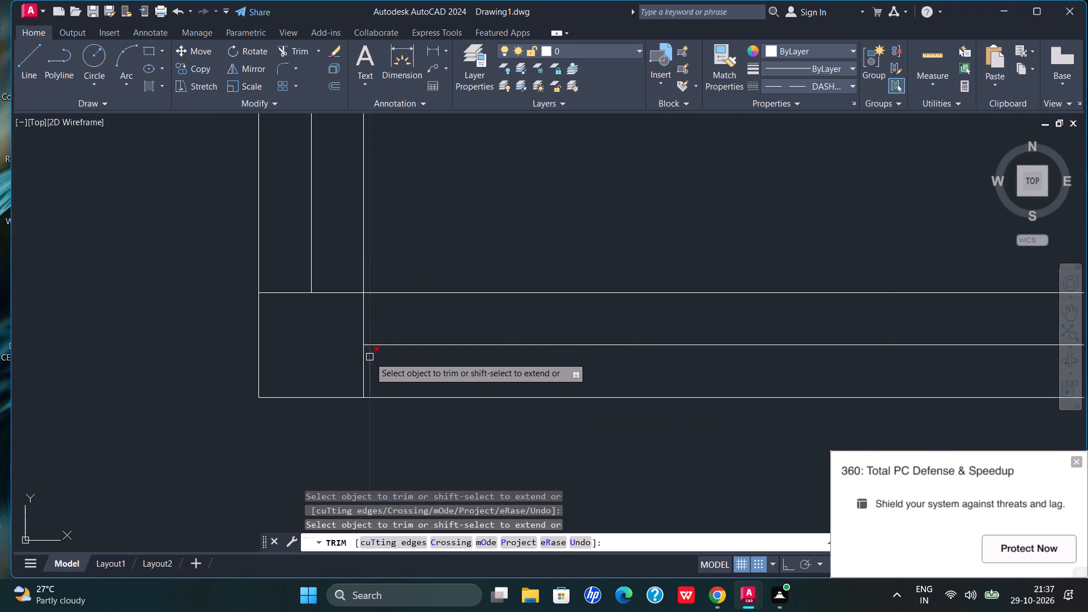
left_click(368, 364)
scroll(468, 252, "down", 5)
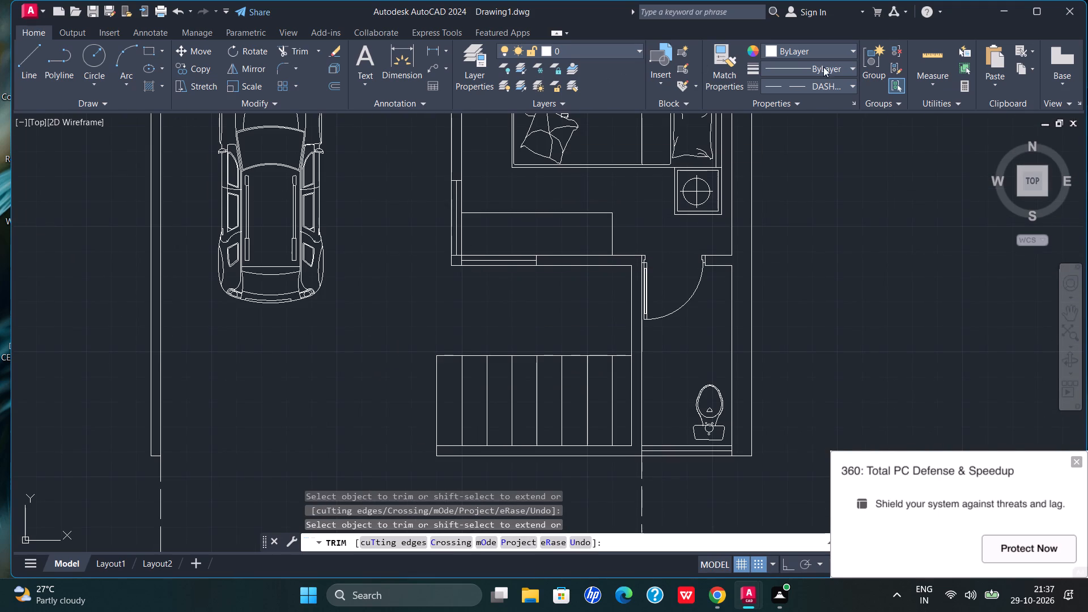
Measure the clear distance between the staircase's upper edge and the bedroom wall.
left_click(936, 68)
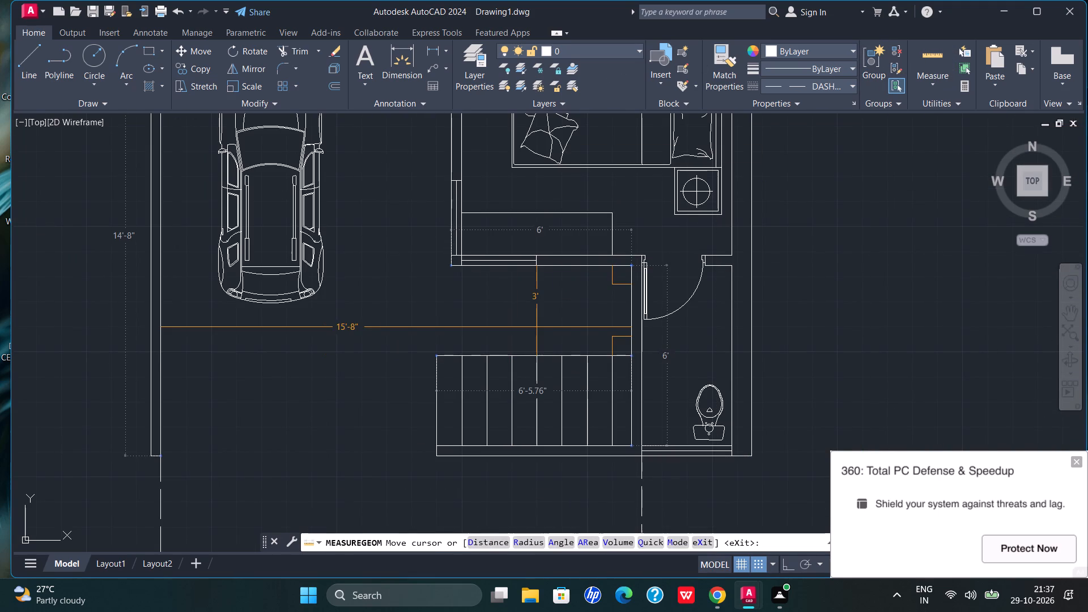
key("Escape")
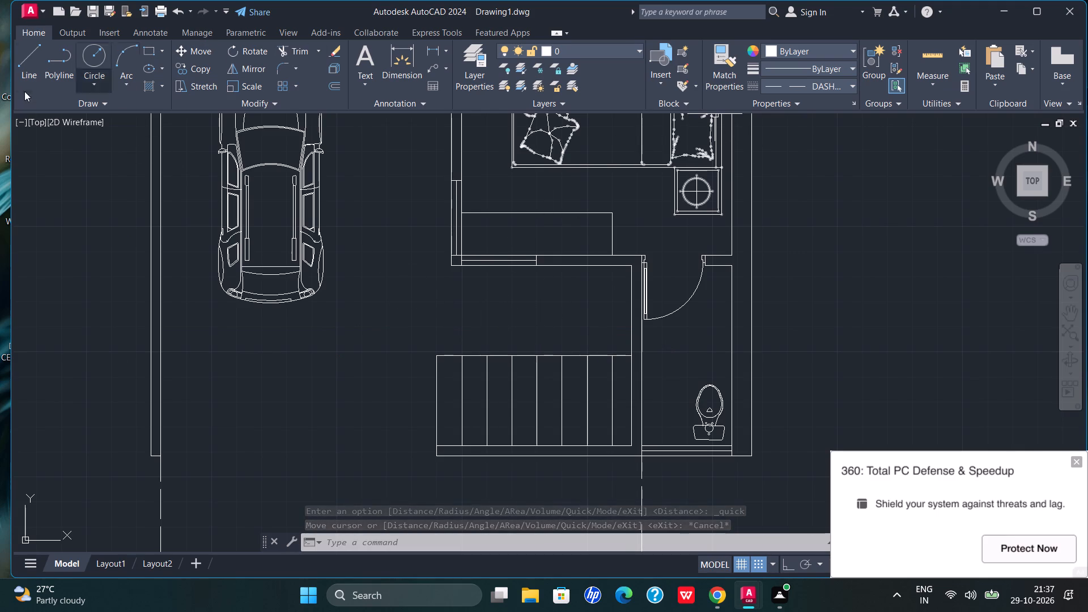
Draw a 3' vertical DASHED2 line from the first tread line's upper end towards the bedroom wall.
left_click(33, 69)
scroll(456, 359, "up", 1)
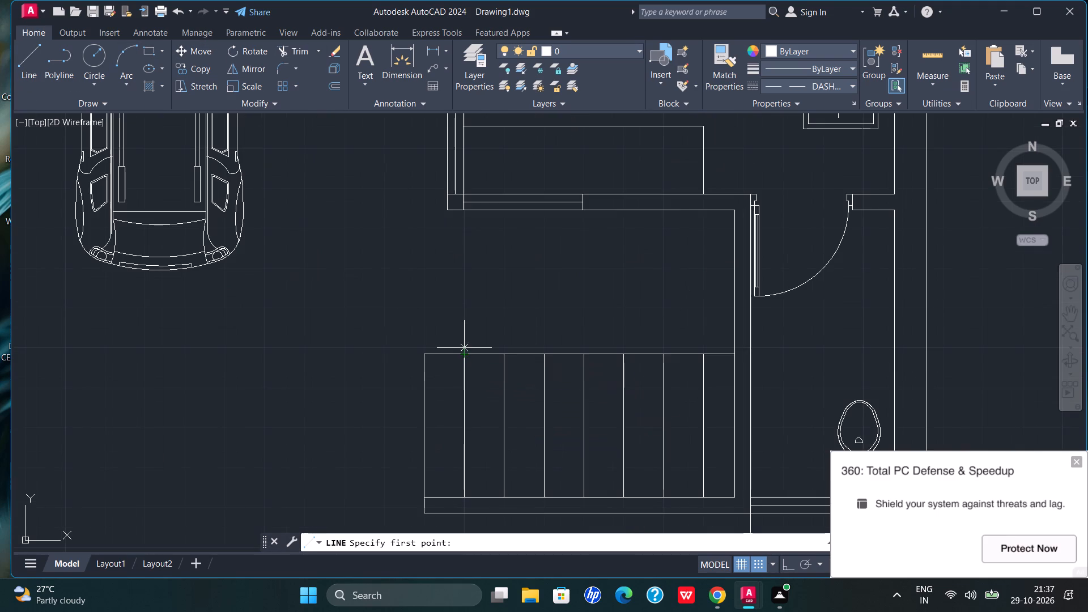
scroll(461, 371, "down", 3)
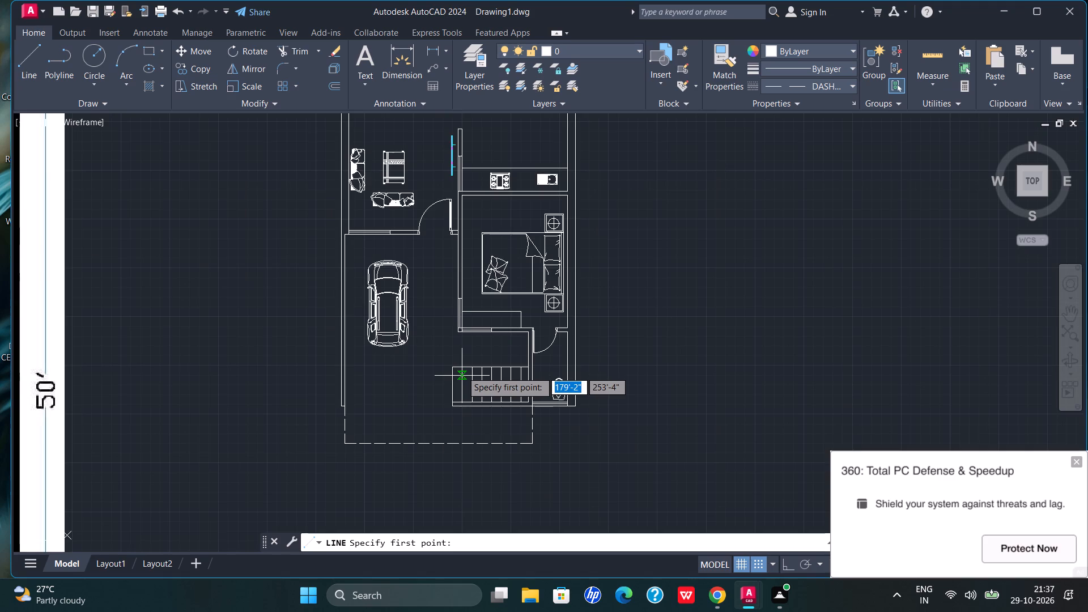
scroll(462, 371, "down", 5)
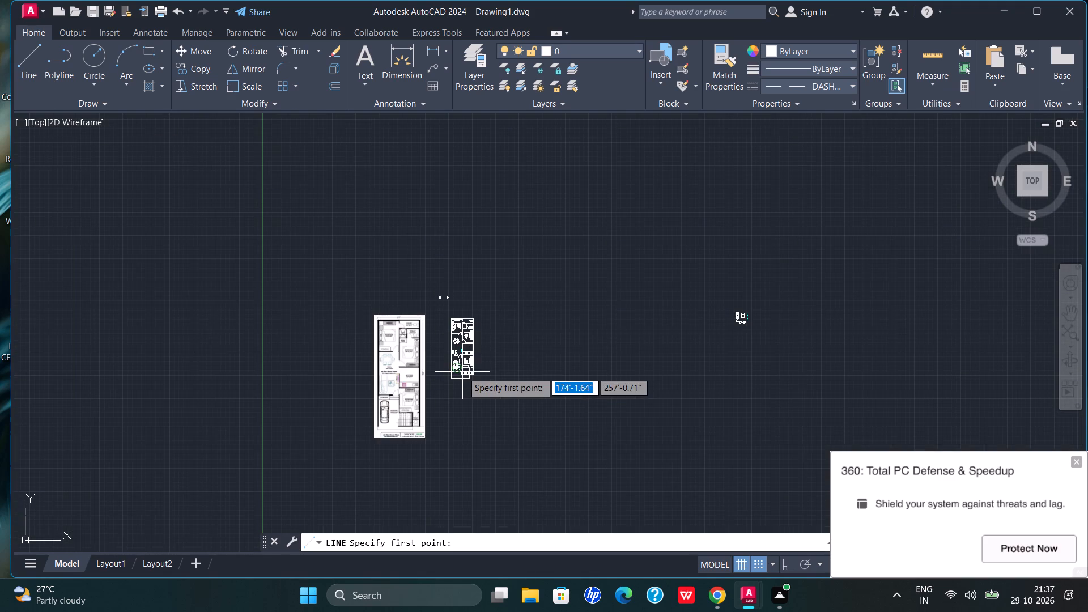
scroll(462, 372, "up", 8)
left_click(387, 498)
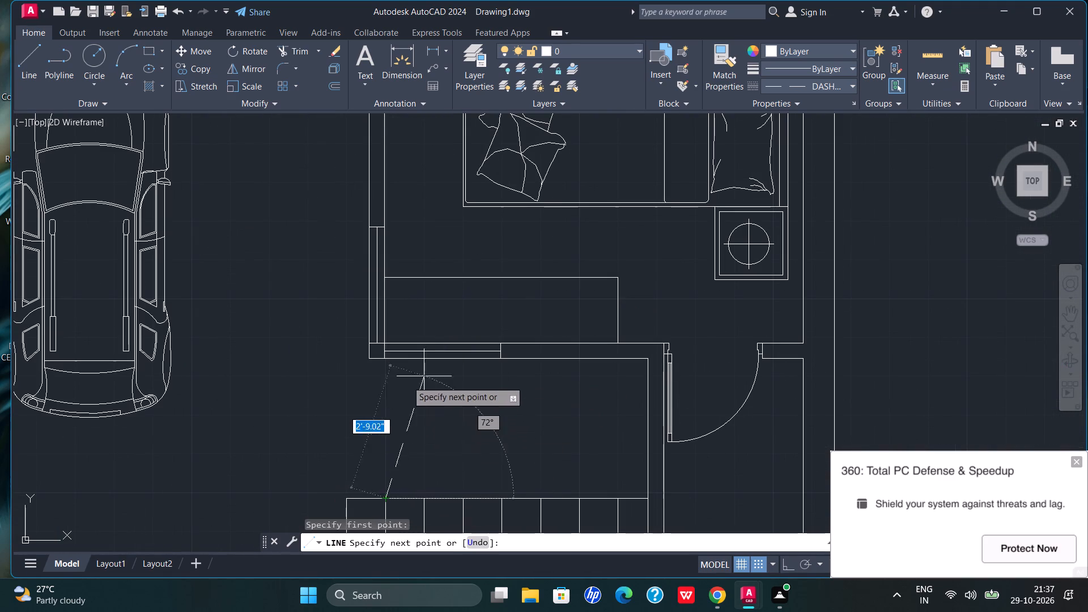
type("3'")
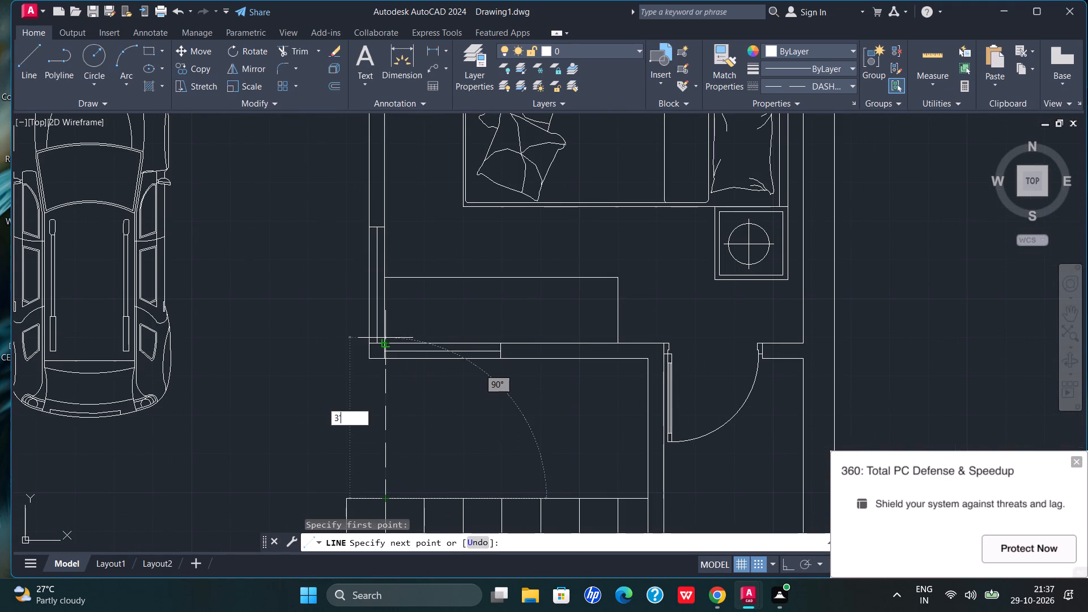
key("Return")
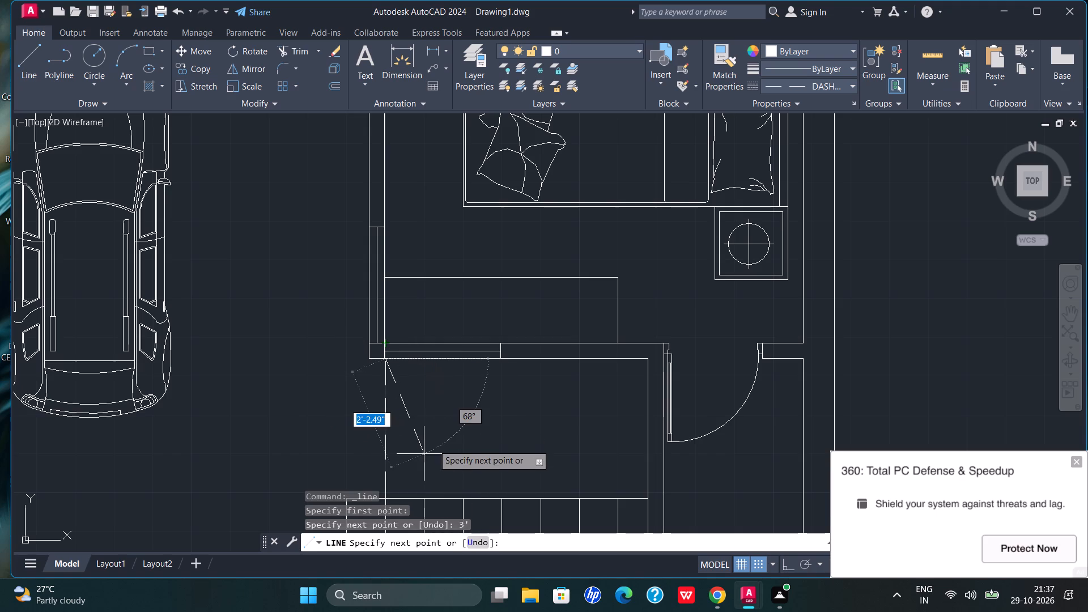
key("Escape")
Draw a 3' vertical DASHED2 line from the second tread line's upper end towards the bedroom wall.
scroll(451, 371, "down", 1)
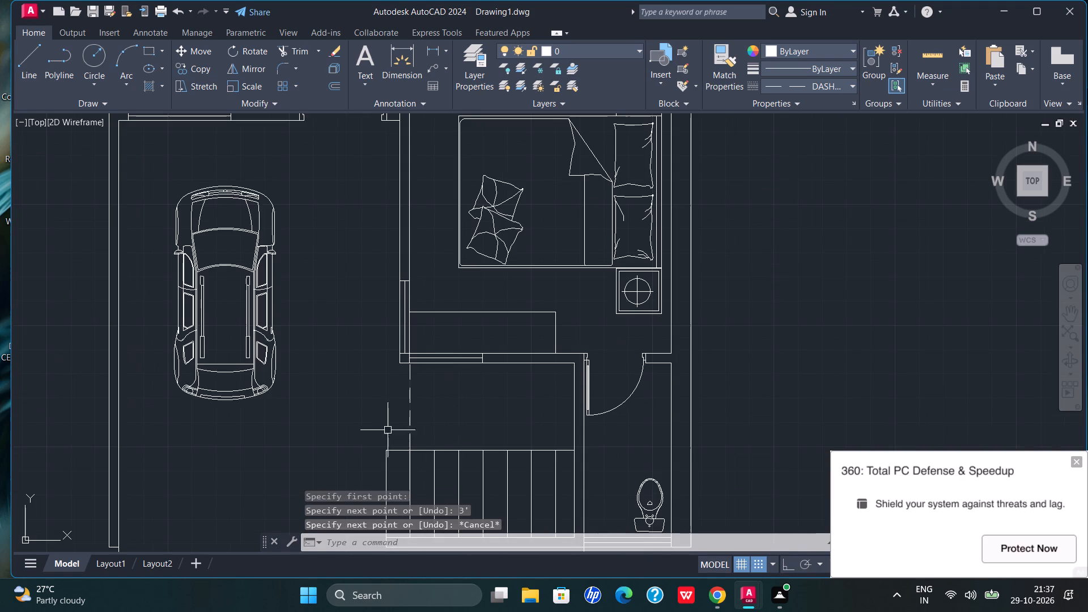
left_click(27, 61)
scroll(273, 192, "down", 1)
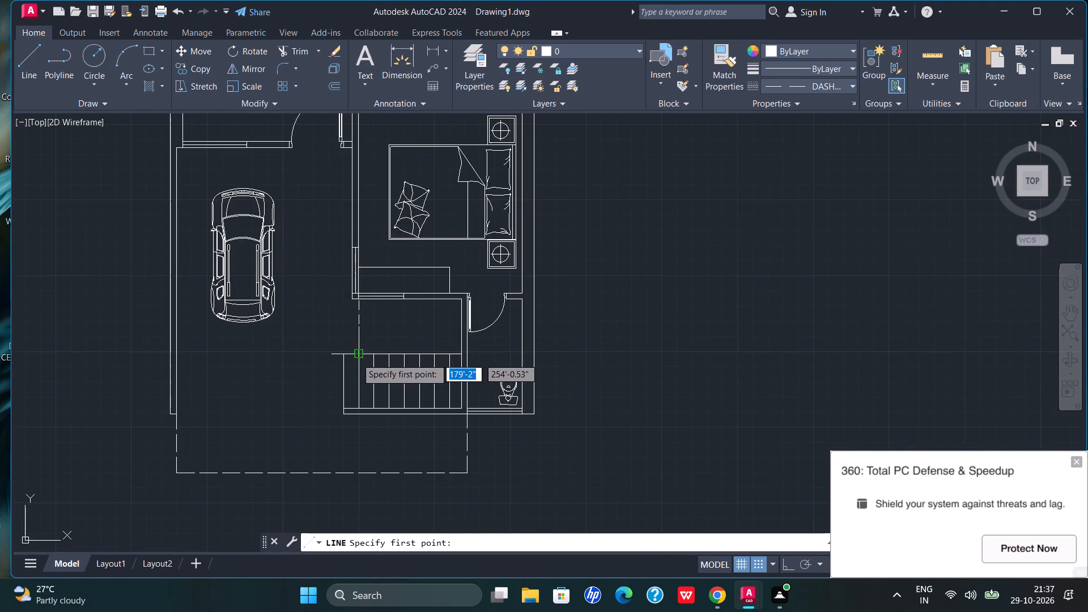
scroll(356, 358, "up", 2)
left_click(393, 351)
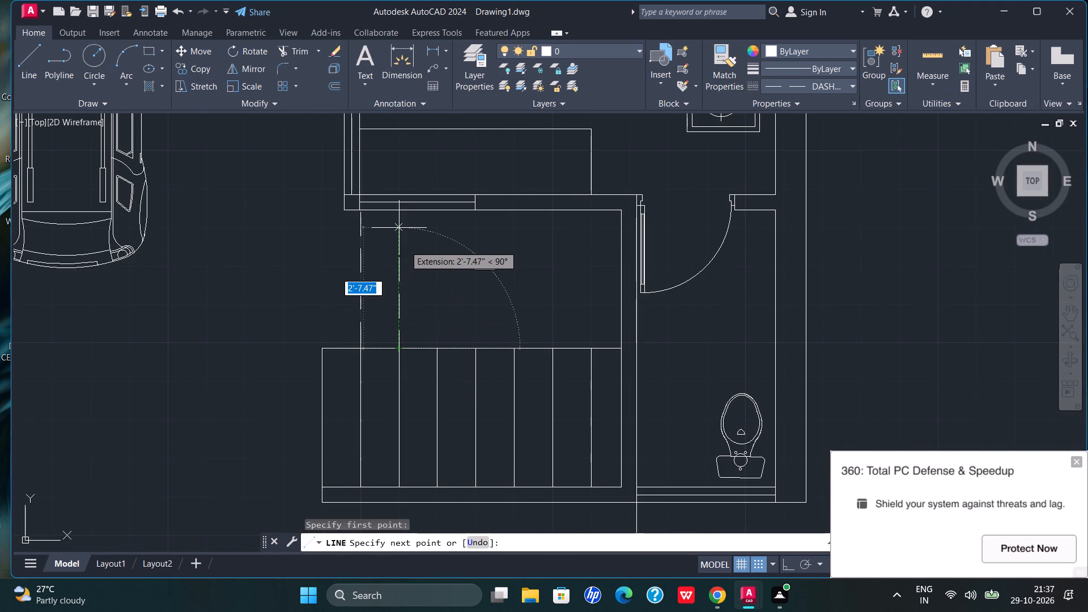
type("3'")
key("Return")
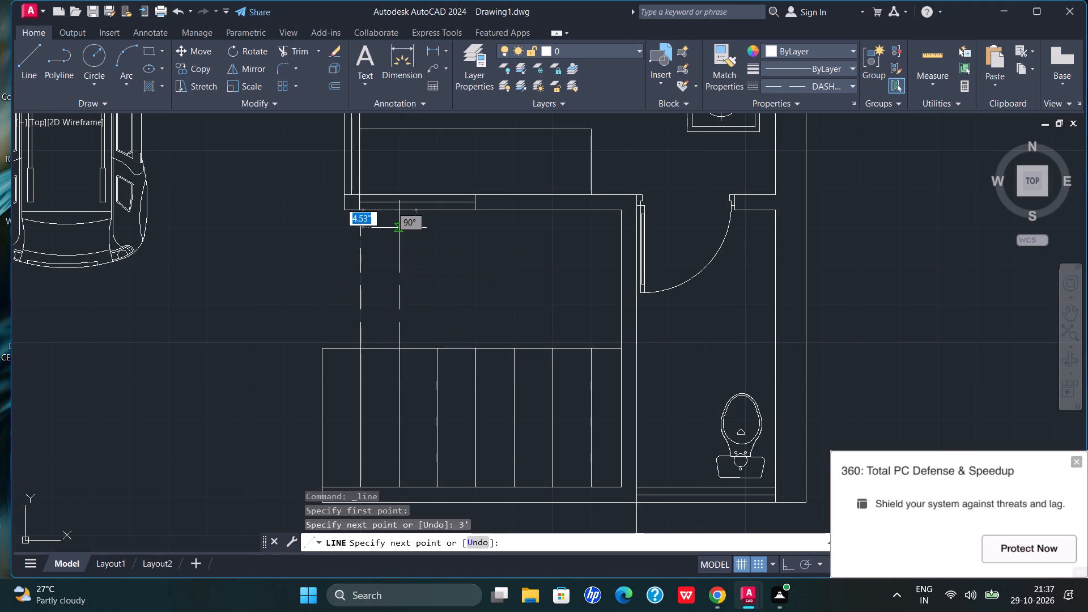
key("Escape")
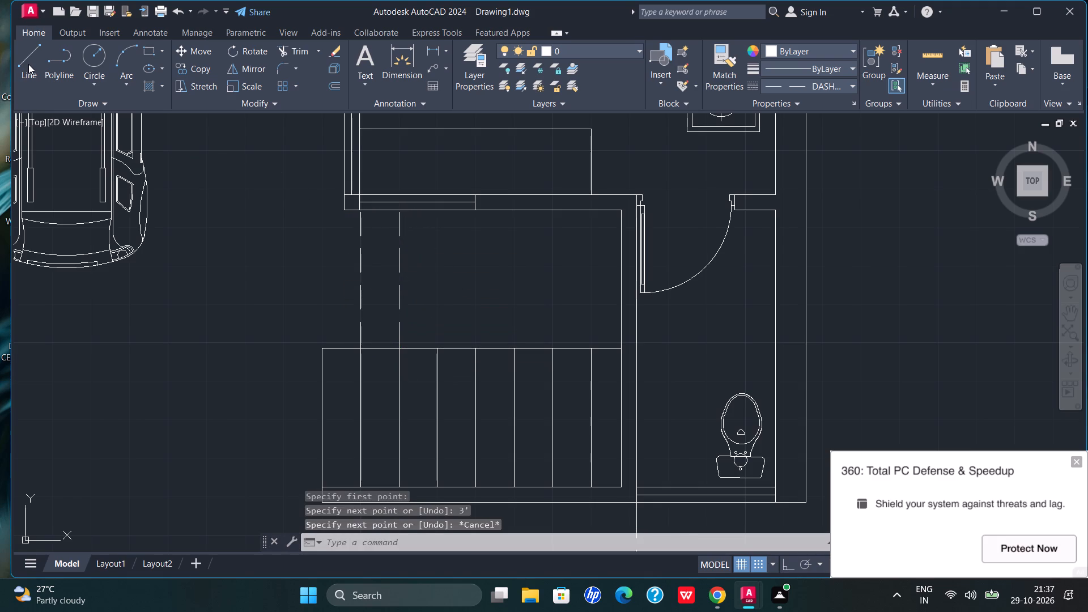
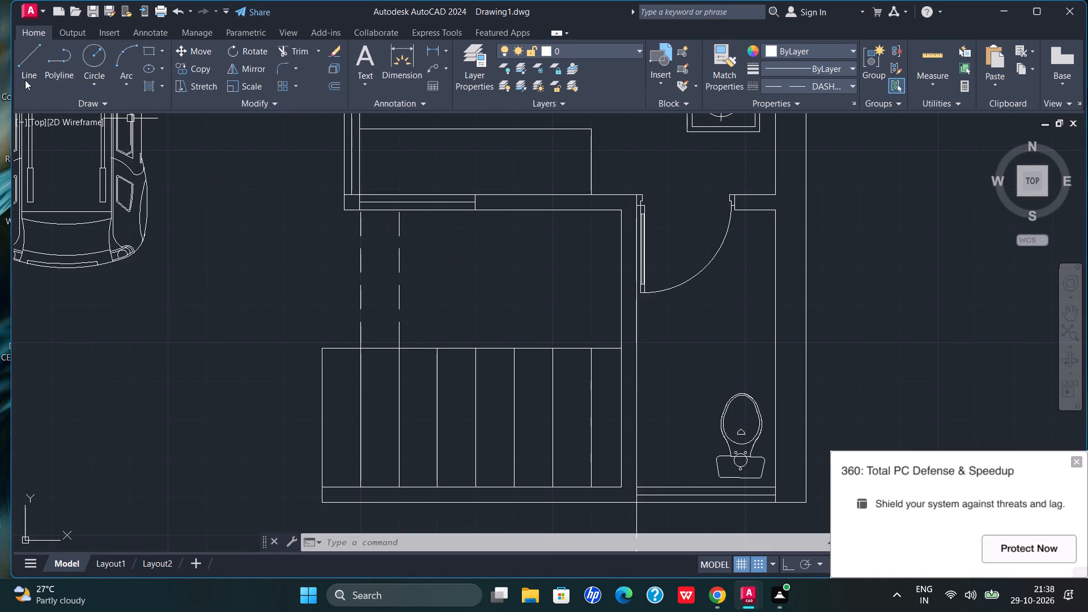
Draw a 3' dashed line upward from the top end of the staircase's third tread line, counting from the stair's open end.
left_click(16, 67)
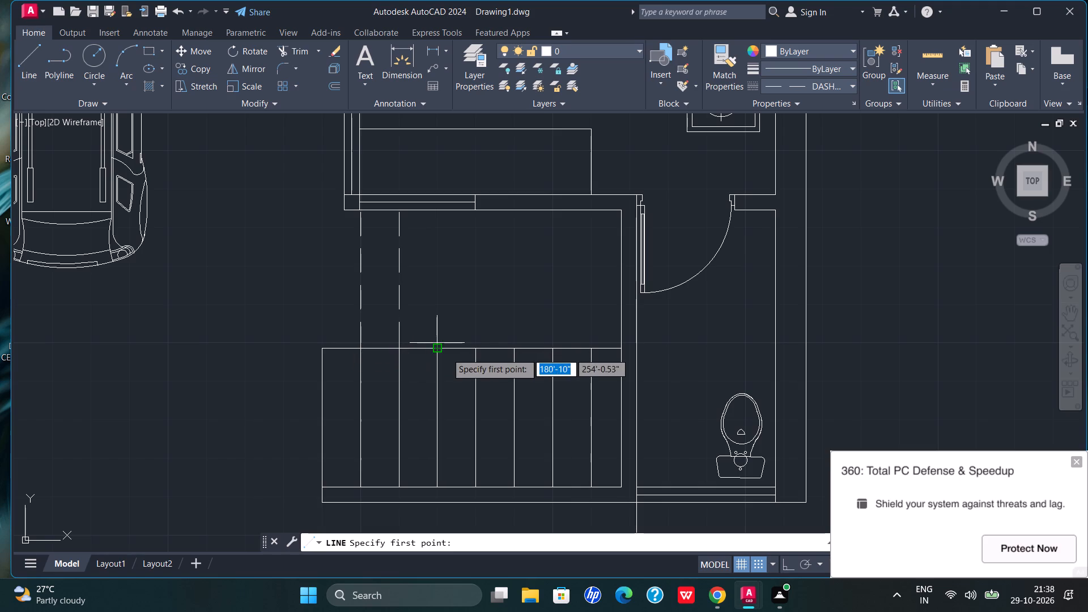
left_click_drag(445, 357, 445, 364)
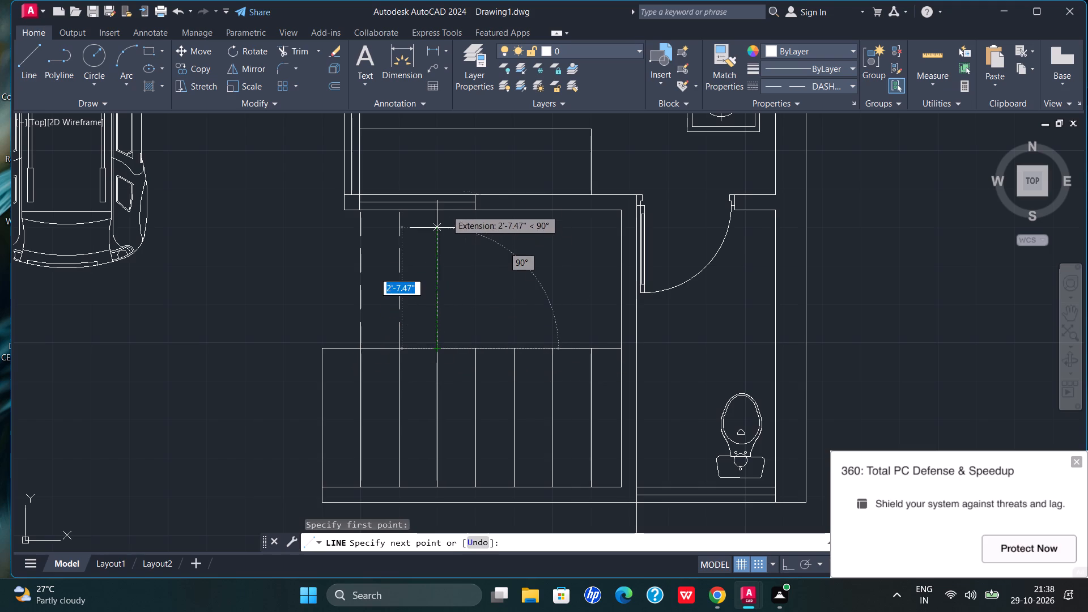
type("3'")
key("Return")
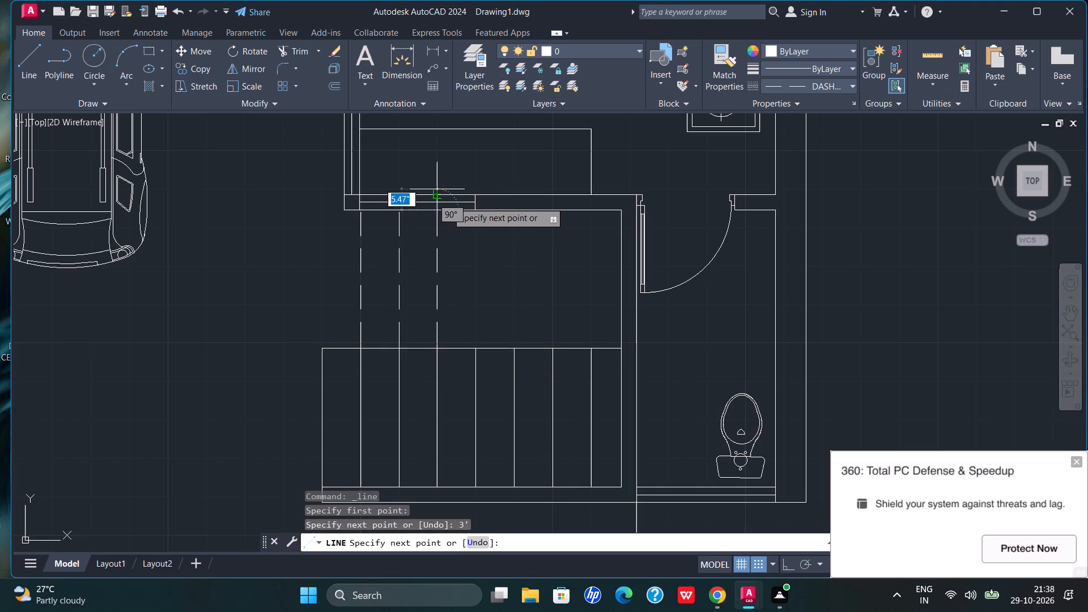
key("Escape")
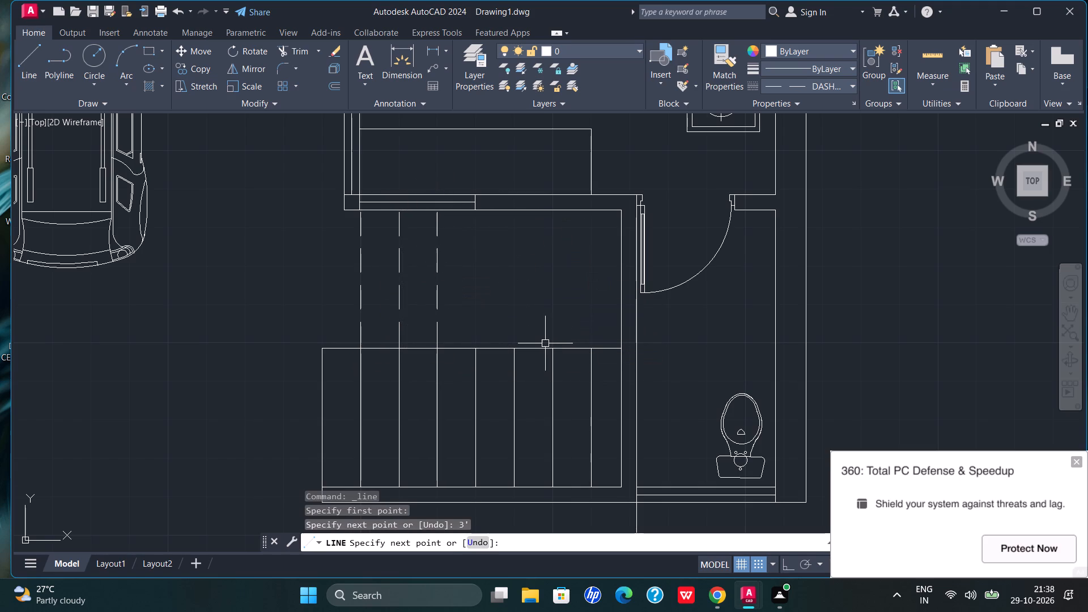
Draw a 3' dashed line upward from the top end of the staircase's fourth tread line.
left_click(33, 58)
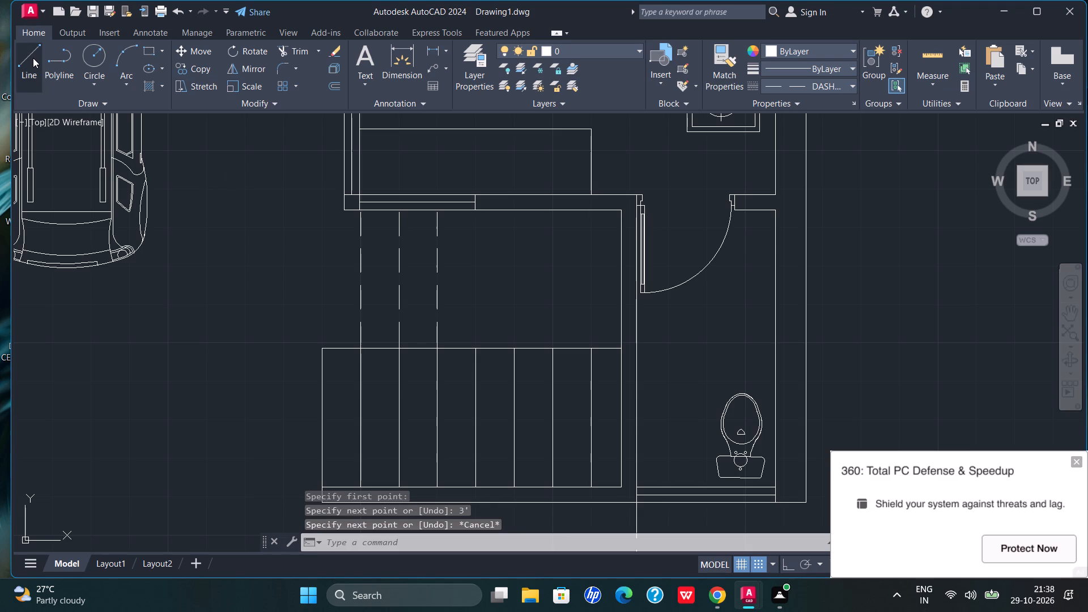
left_click(477, 360)
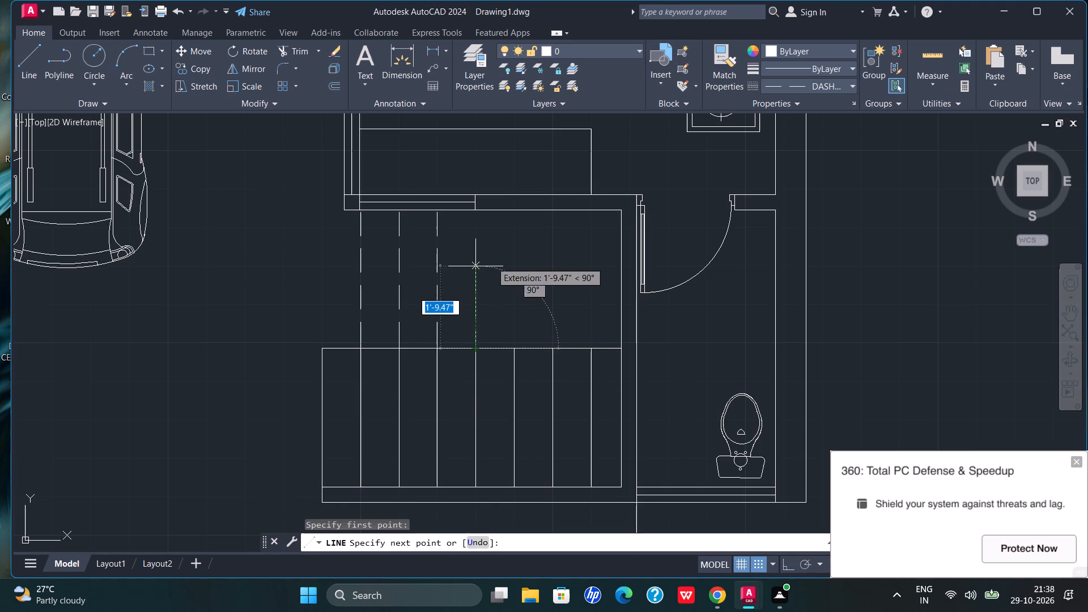
type("3'")
key("Return")
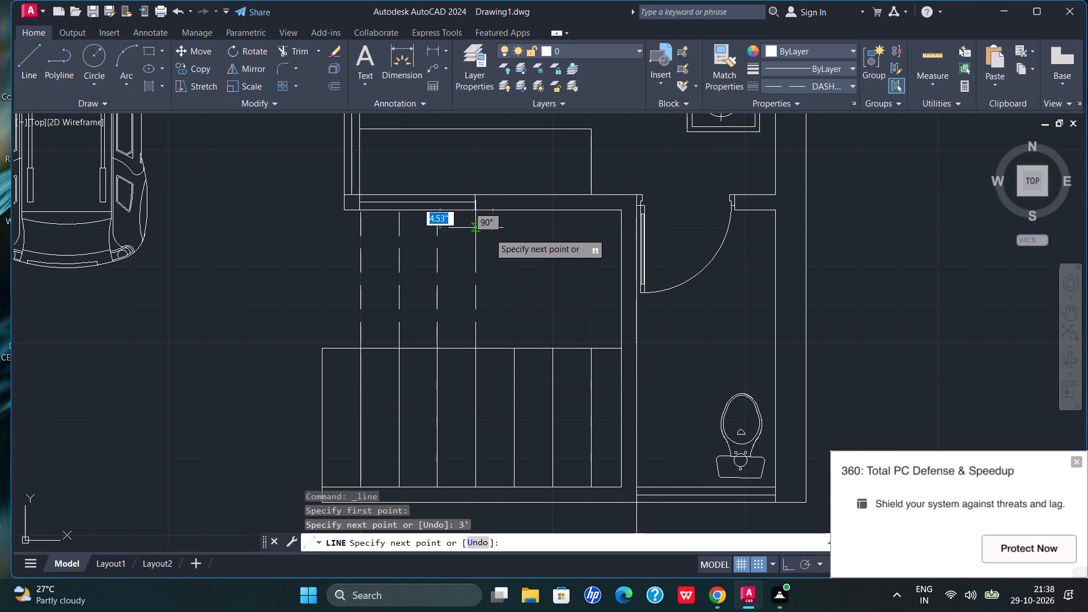
key("space")
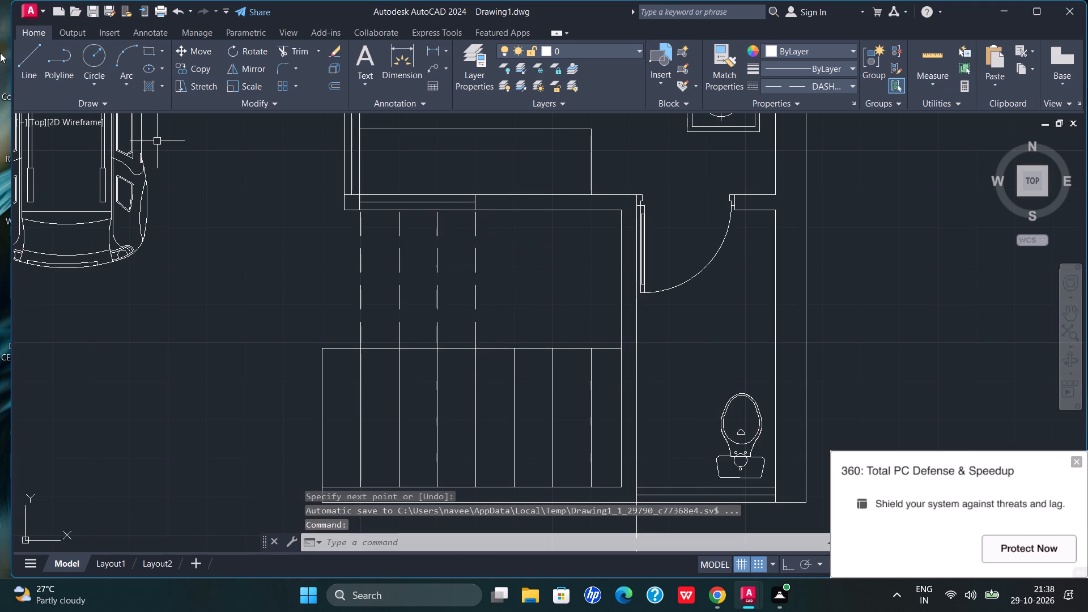
Draw a 3' dashed line upward from the top end of the staircase's fifth tread line.
left_click(35, 62)
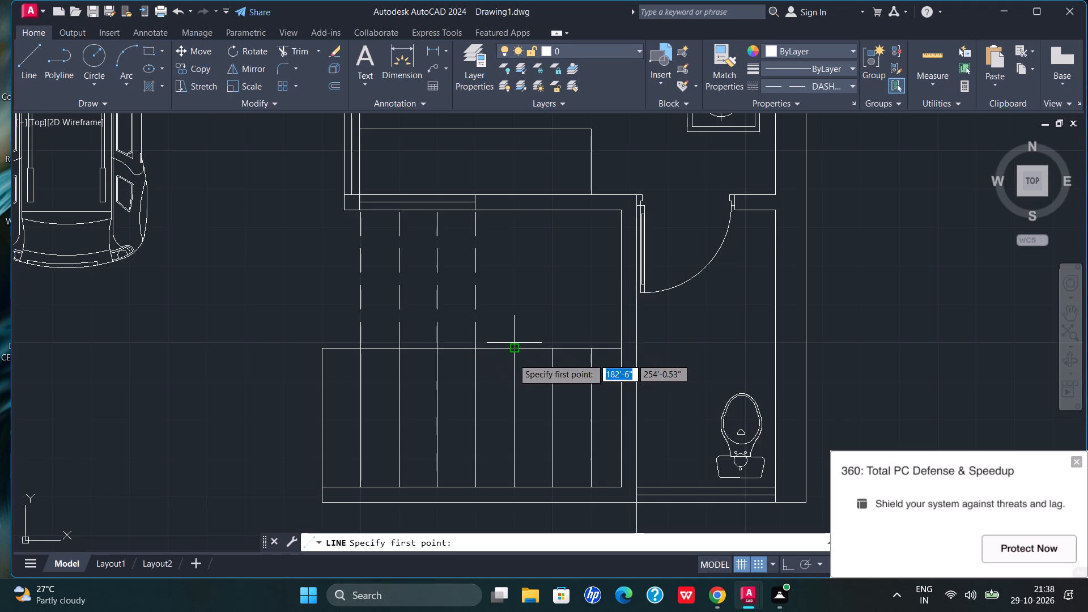
left_click(513, 358)
type("3'")
key("Return")
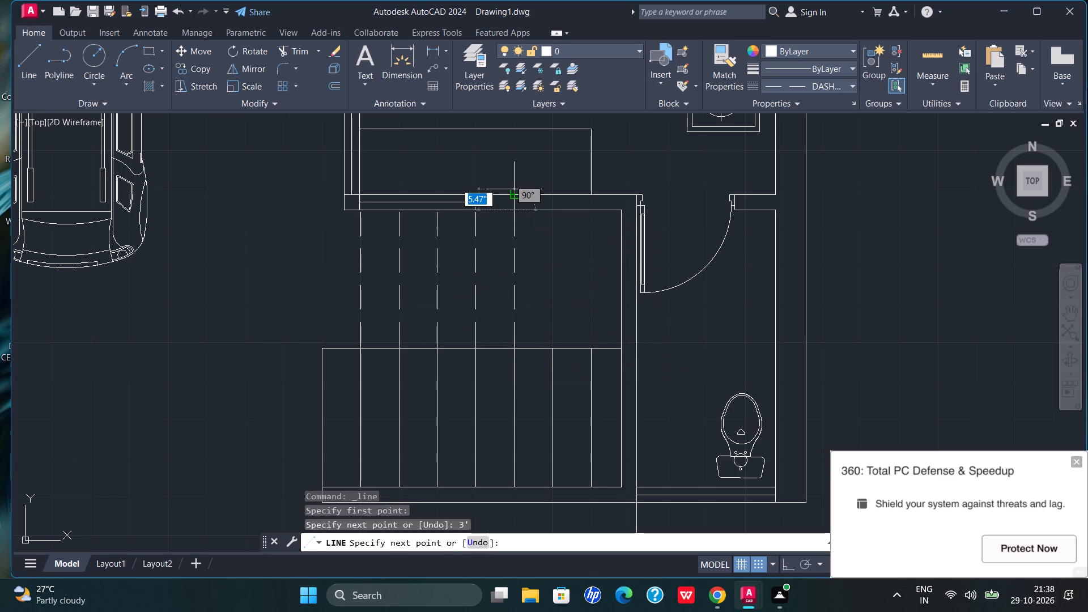
key("Escape")
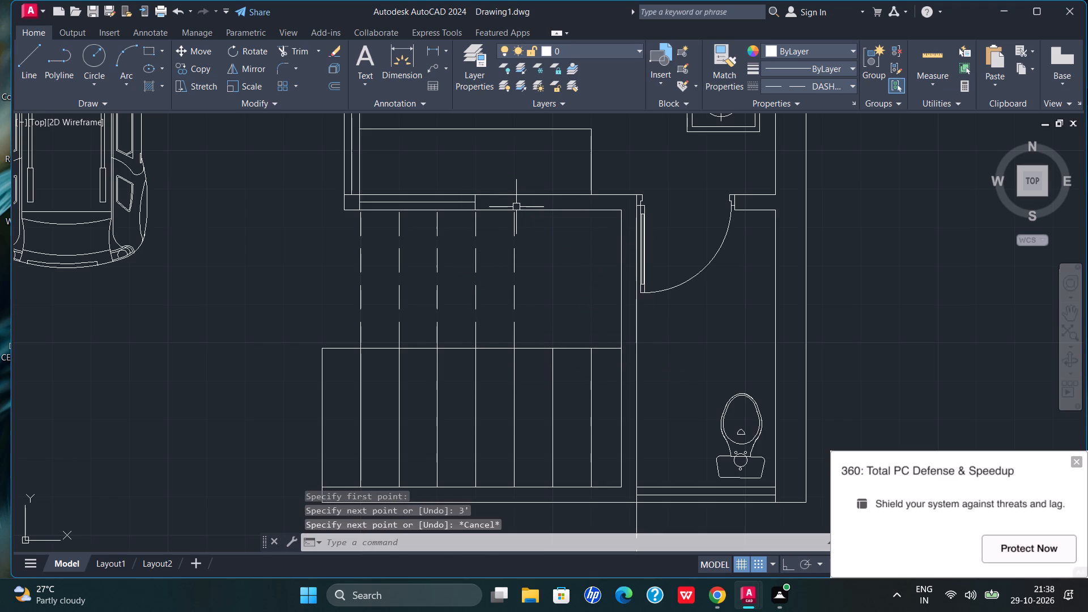
Draw a 3' dashed line upward from the top end of the staircase's sixth tread line.
scroll(405, 222, "down", 3)
scroll(362, 256, "down", 3)
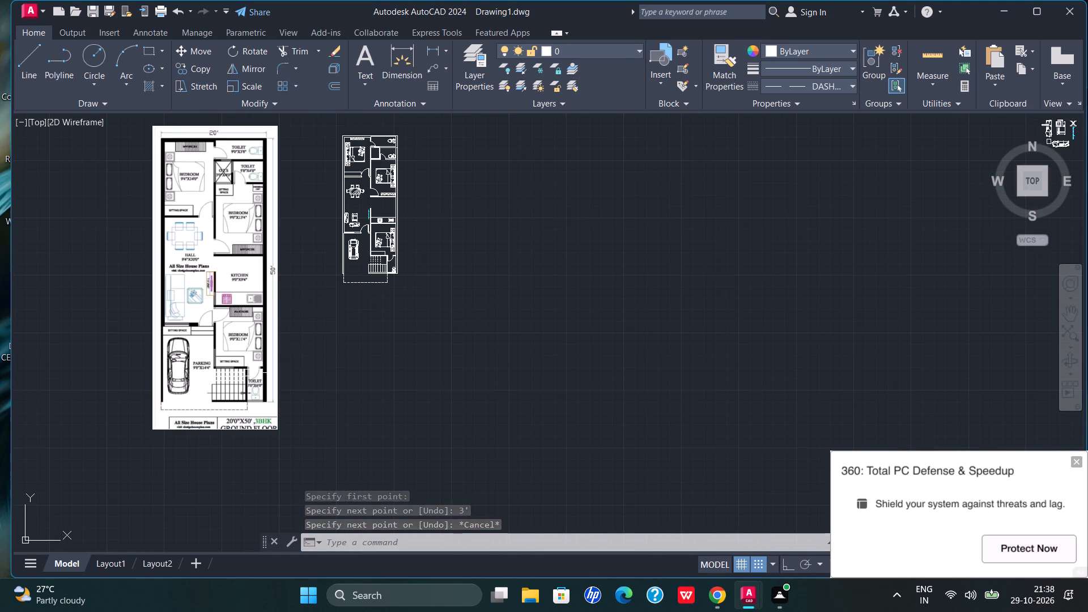
scroll(248, 373, "up", 1)
scroll(478, 174, "up", 3)
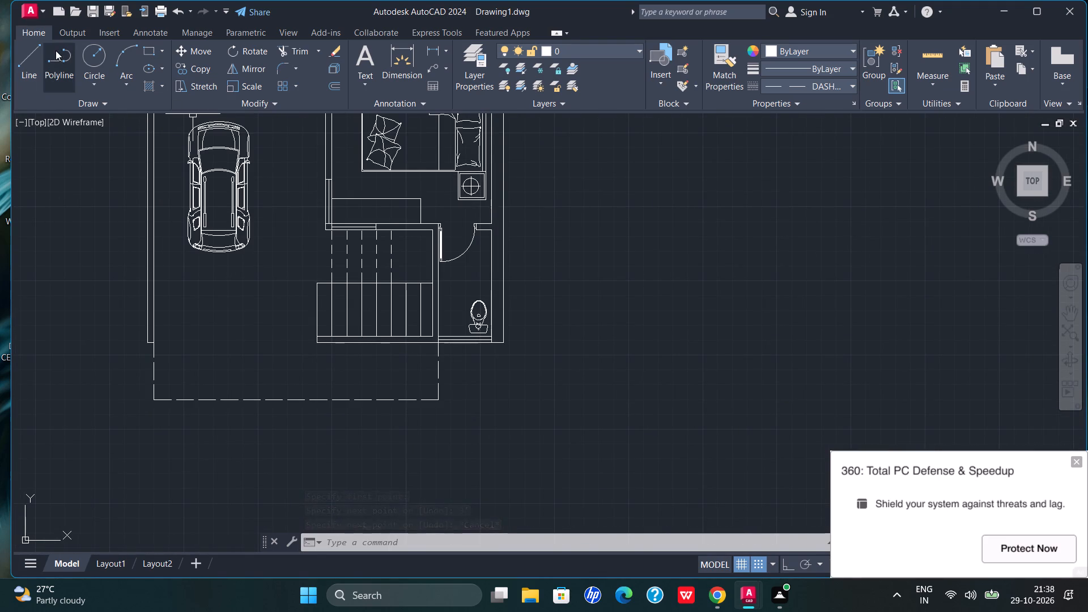
left_click(23, 70)
scroll(429, 257, "up", 2)
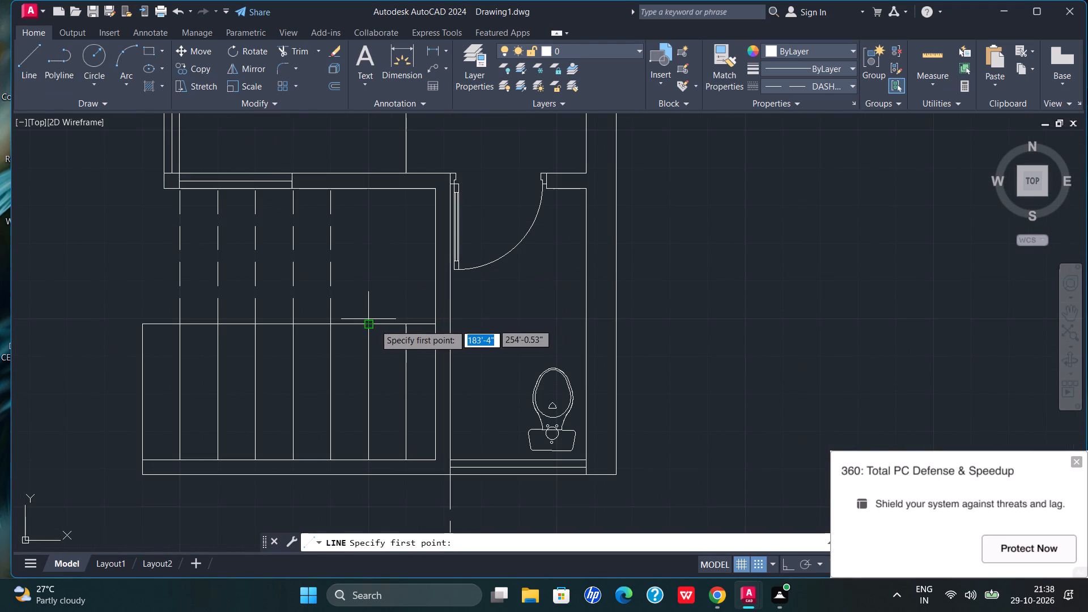
left_click(379, 322)
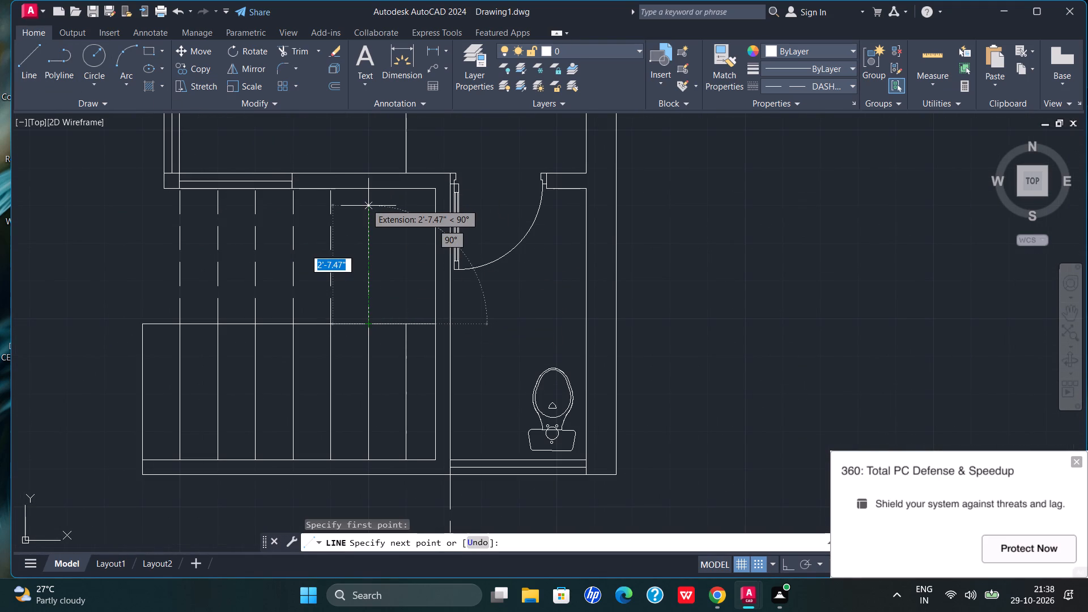
type("3'")
key("Return")
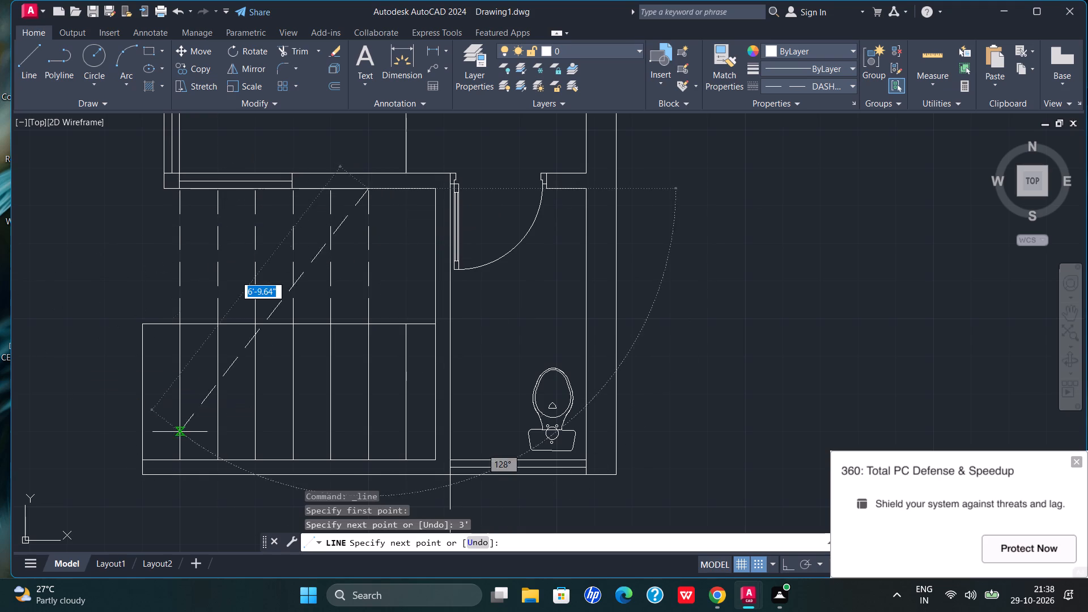
key("Escape")
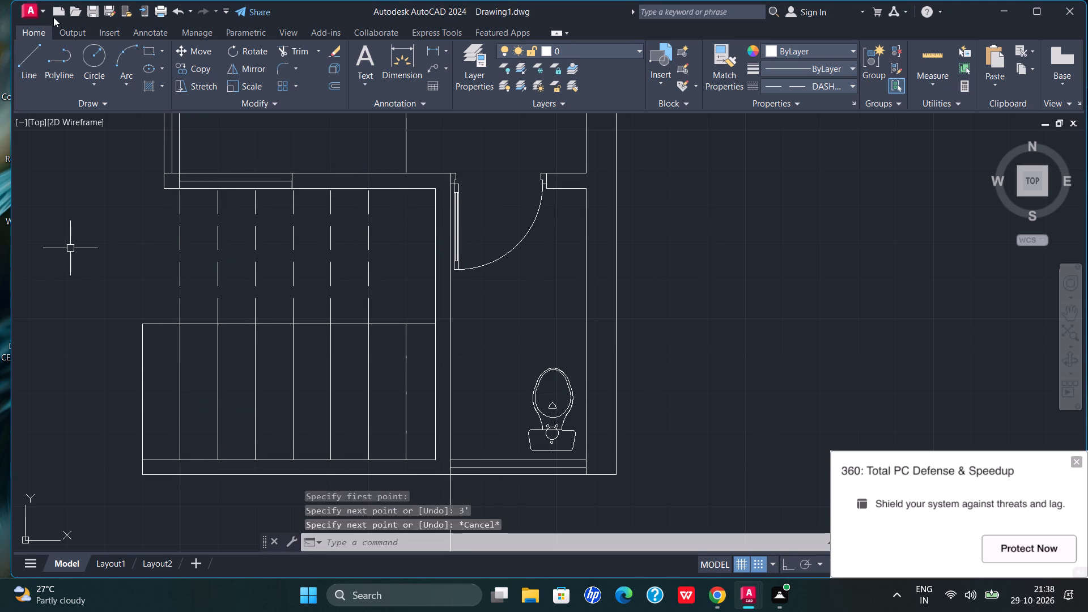
Draw a 3' dashed line upward from the top end of the seventh tread line, nearest the toilet wall.
left_click(41, 61)
left_click(407, 334)
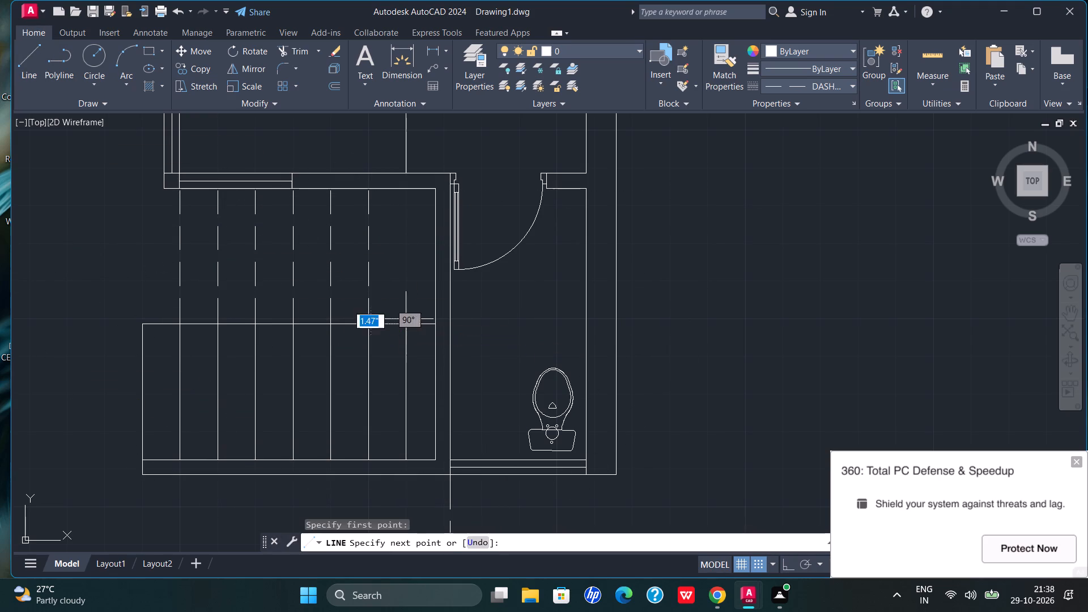
type("3'")
key("Return")
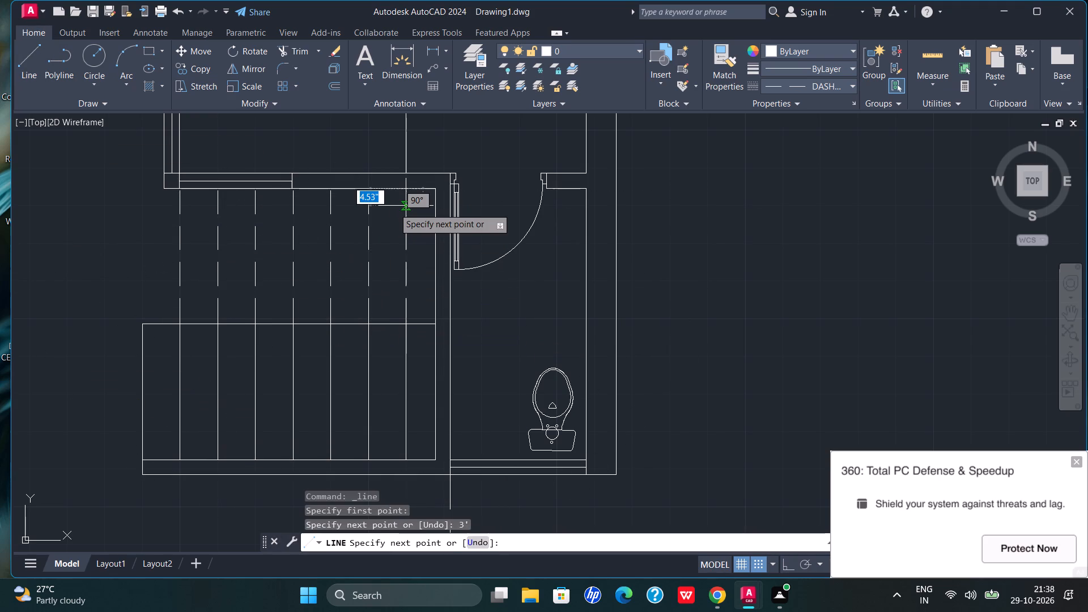
key("Escape")
scroll(435, 248, "down", 2)
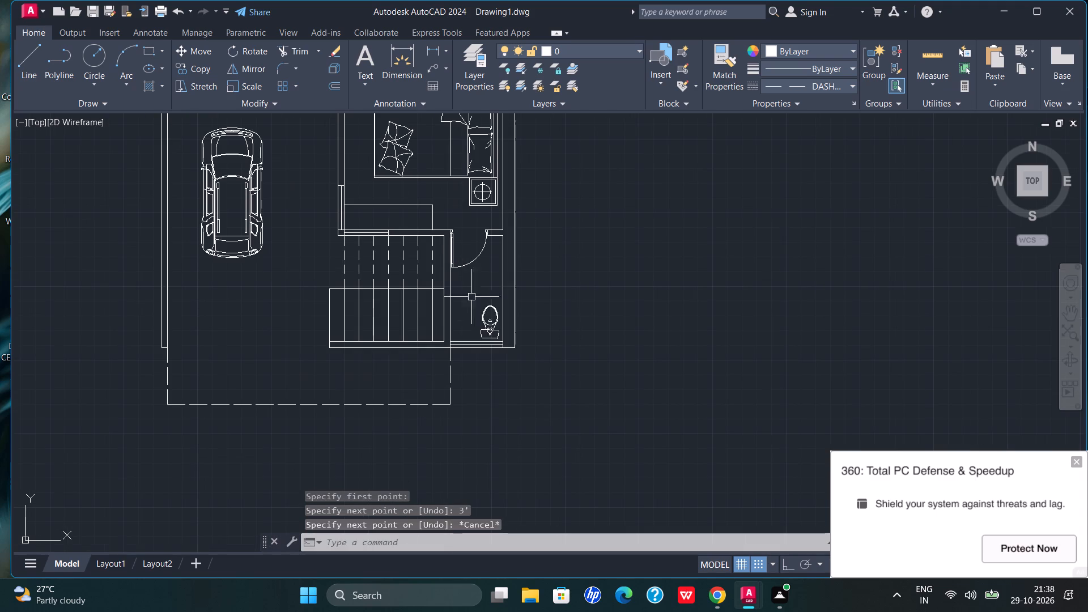
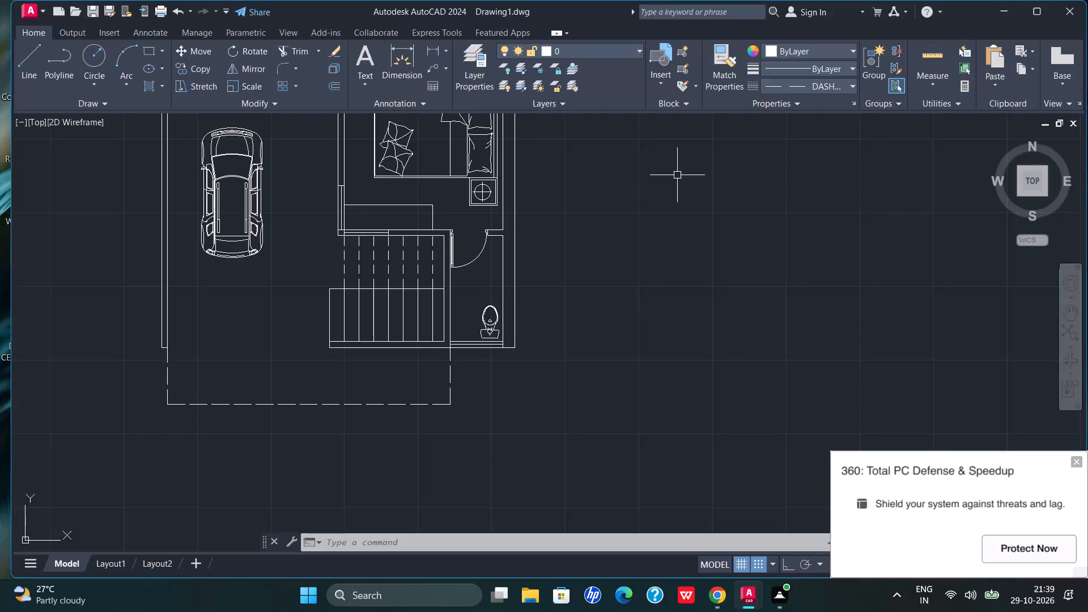
Delete the two small leftover objects lying above the redrawn house plan.
scroll(575, 316, "down", 2)
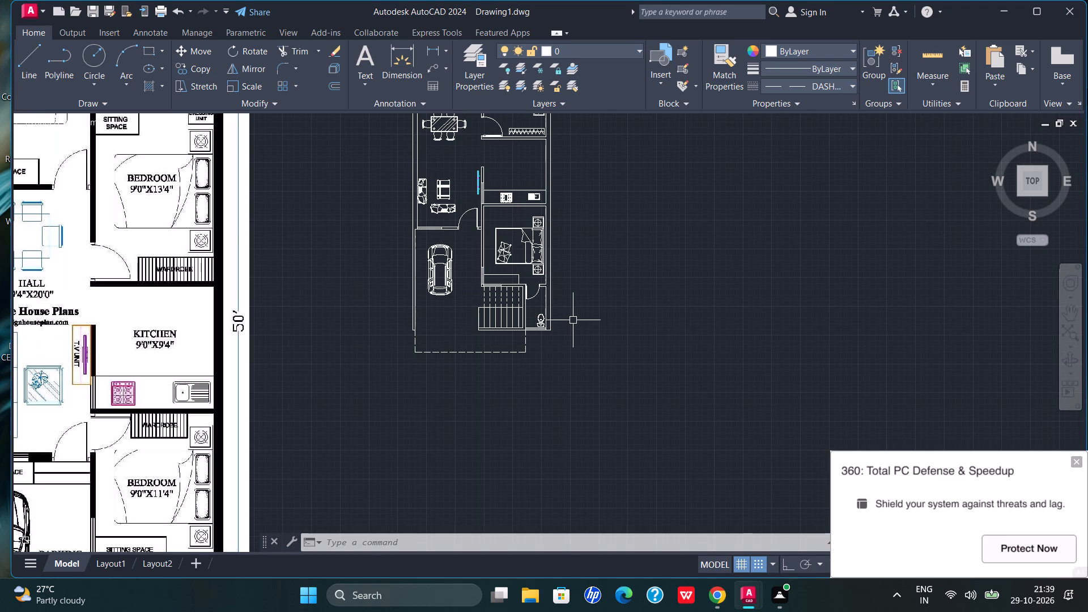
scroll(573, 320, "down", 2)
scroll(515, 155, "up", 2)
scroll(516, 153, "down", 2)
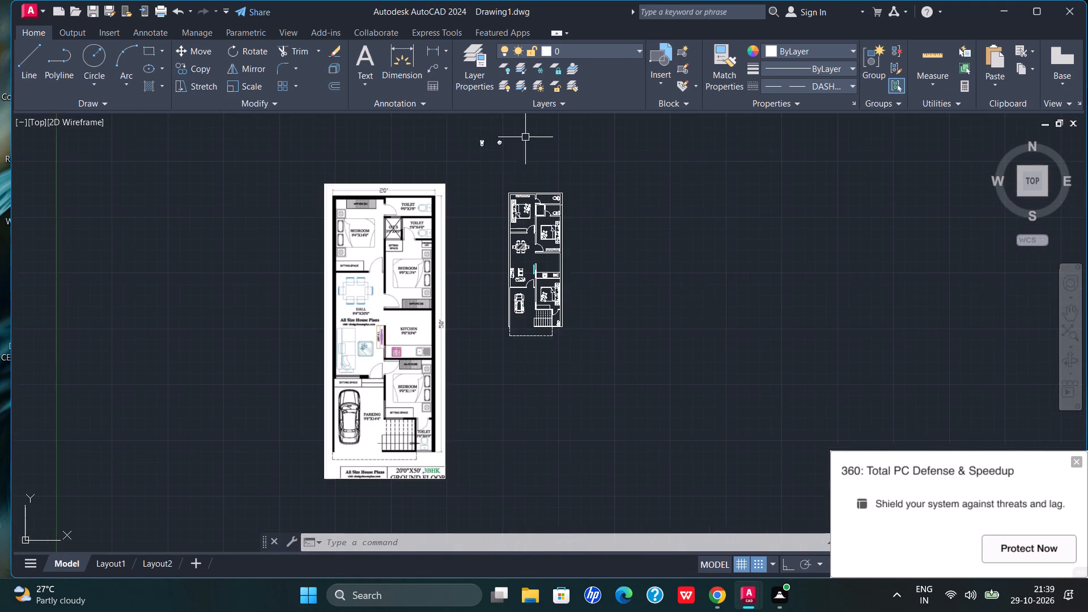
scroll(521, 122, "up", 2)
left_click_drag(514, 132, 539, 201)
key("Delete")
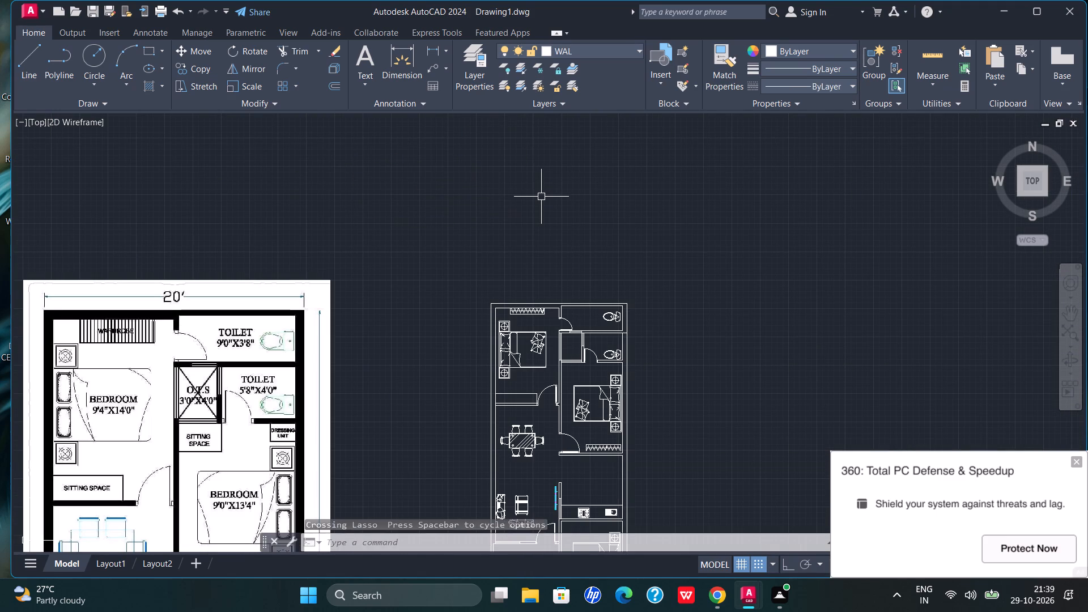
Delete the reference floor plan image beside the redrawn plan.
scroll(546, 195, "down", 3)
scroll(484, 236, "up", 2)
left_click_drag(469, 182, 467, 182)
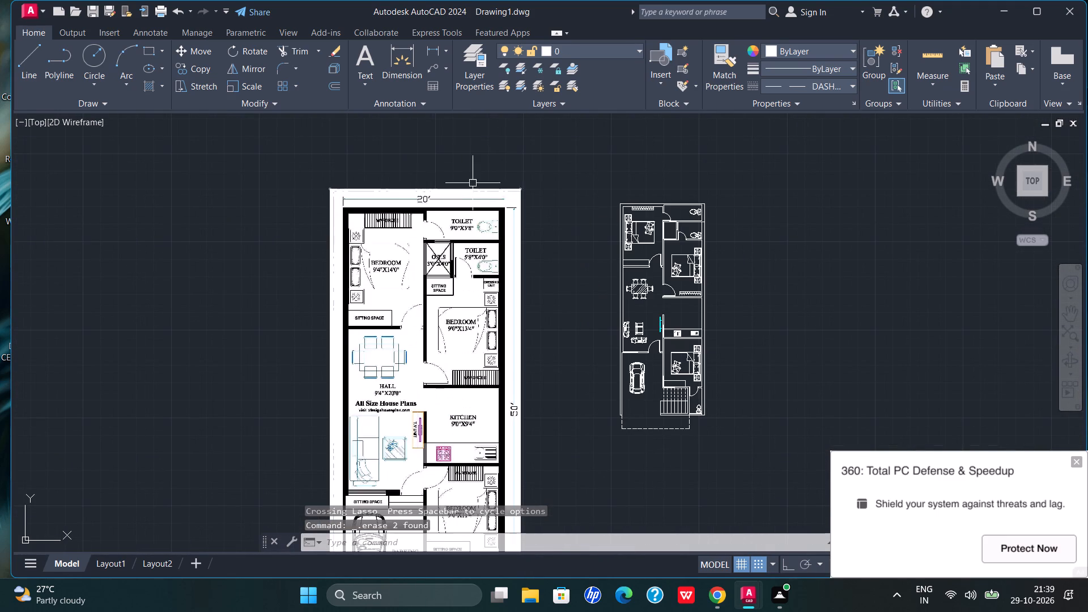
left_click_drag(467, 182, 371, 282)
key("Delete")
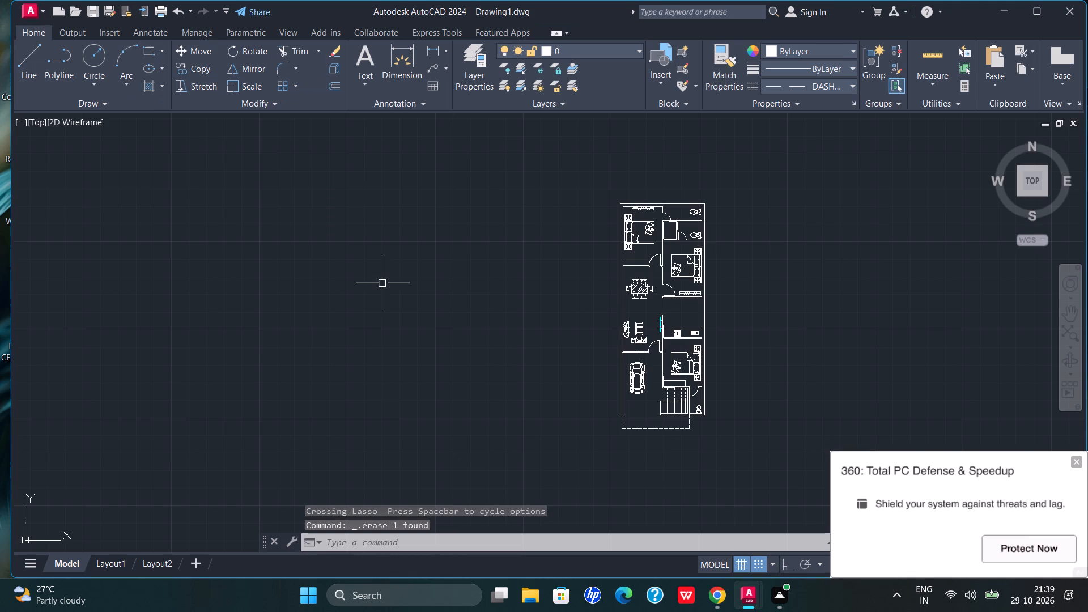
Add single-line text reading BEDROOM, with 9'4" X 14' on the line below, starting beneath the bed in the upper-left bedroom.
scroll(693, 224, "up", 2)
scroll(621, 194, "up", 1)
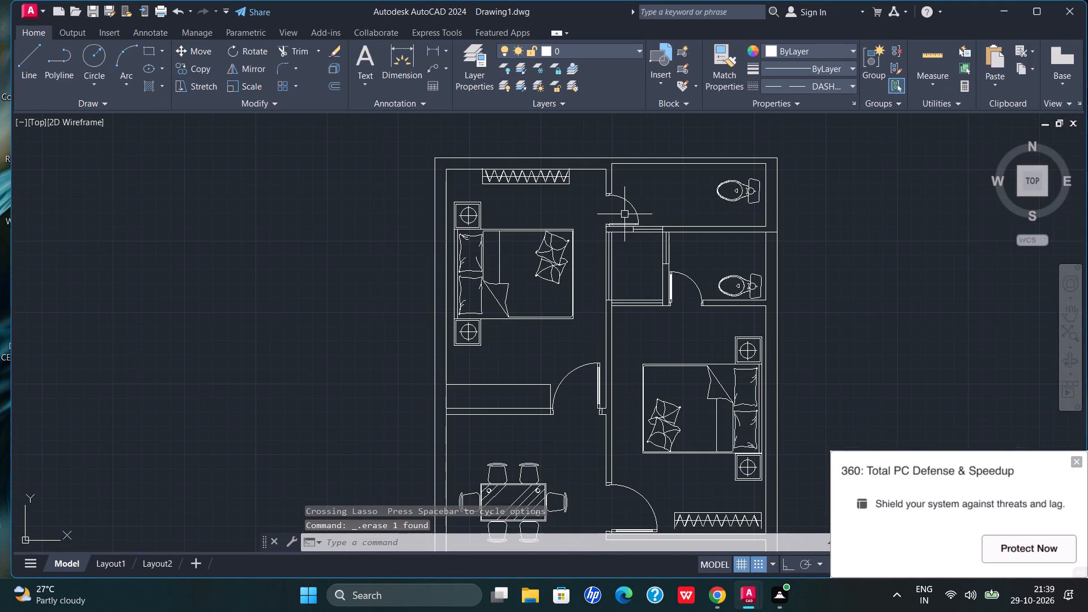
key("Escape")
key("Escape")
key("Escape")
key("Escape")
key("Escape")
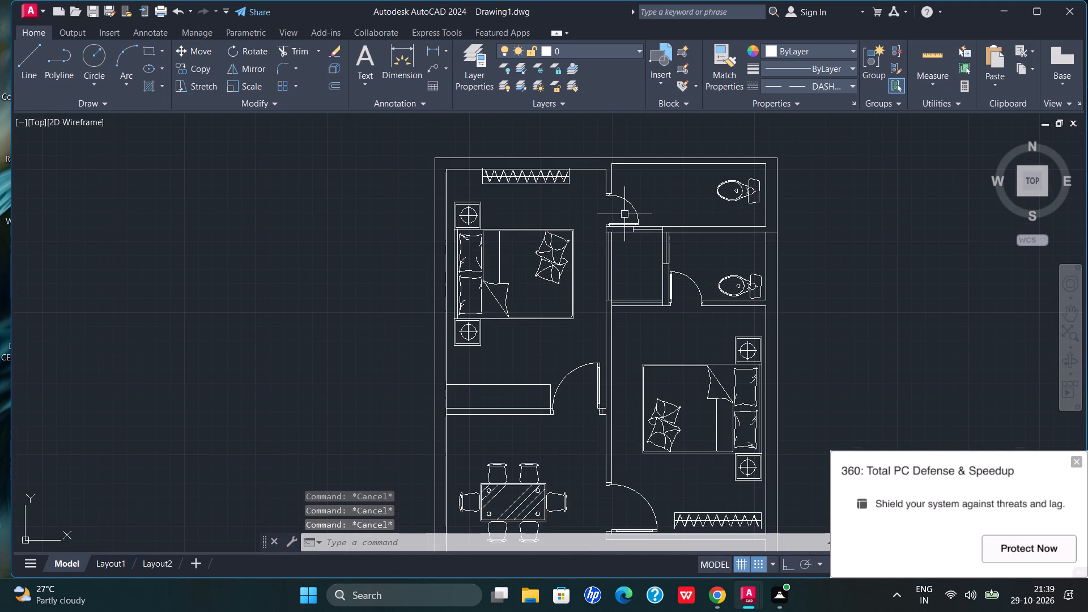
type("tex")
left_click(722, 243)
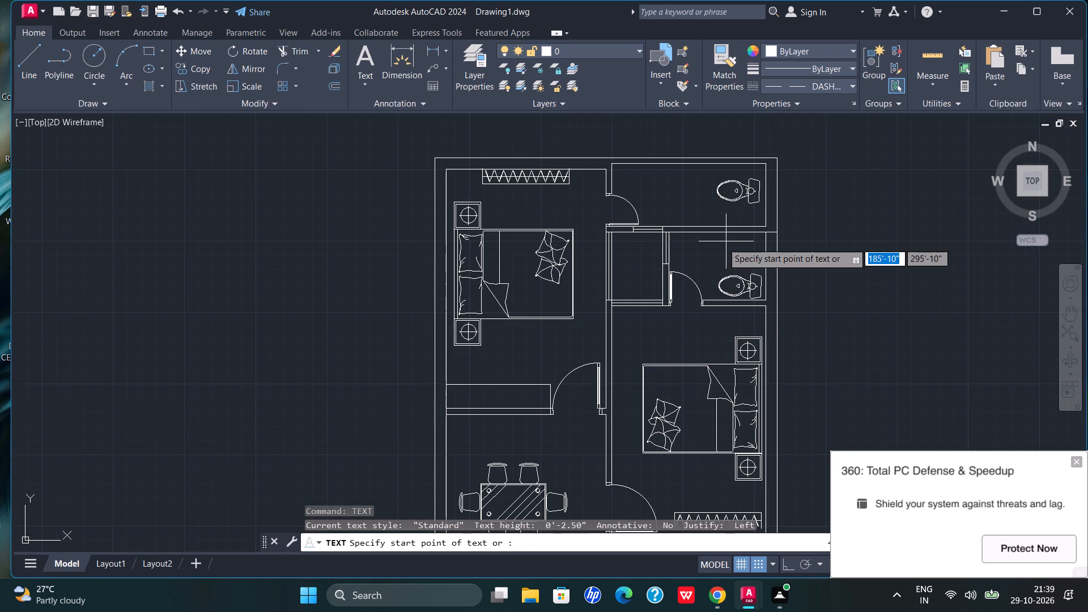
left_click(500, 357)
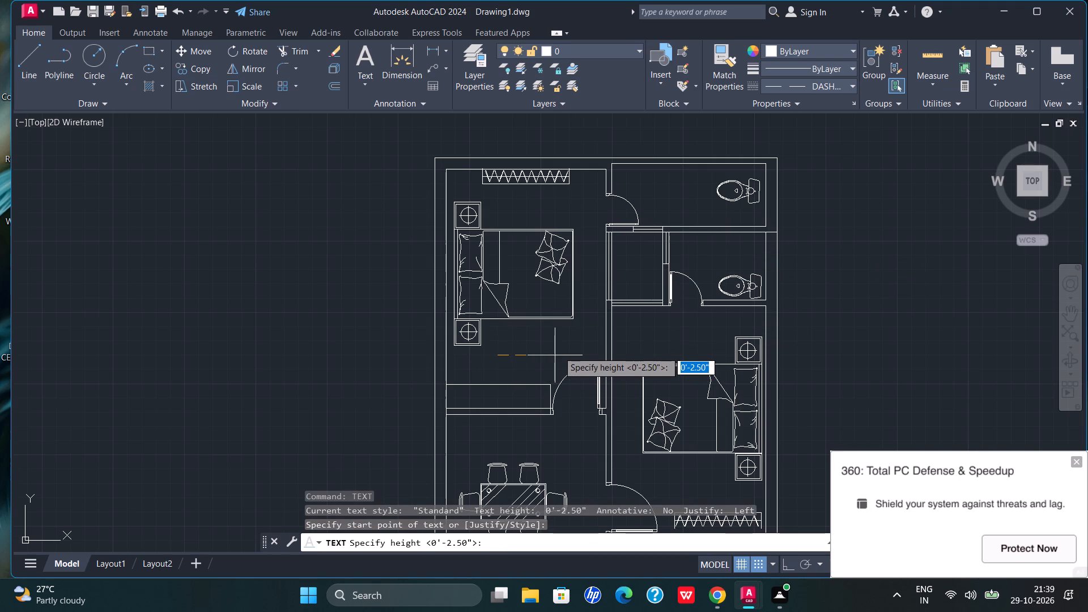
left_click(558, 351)
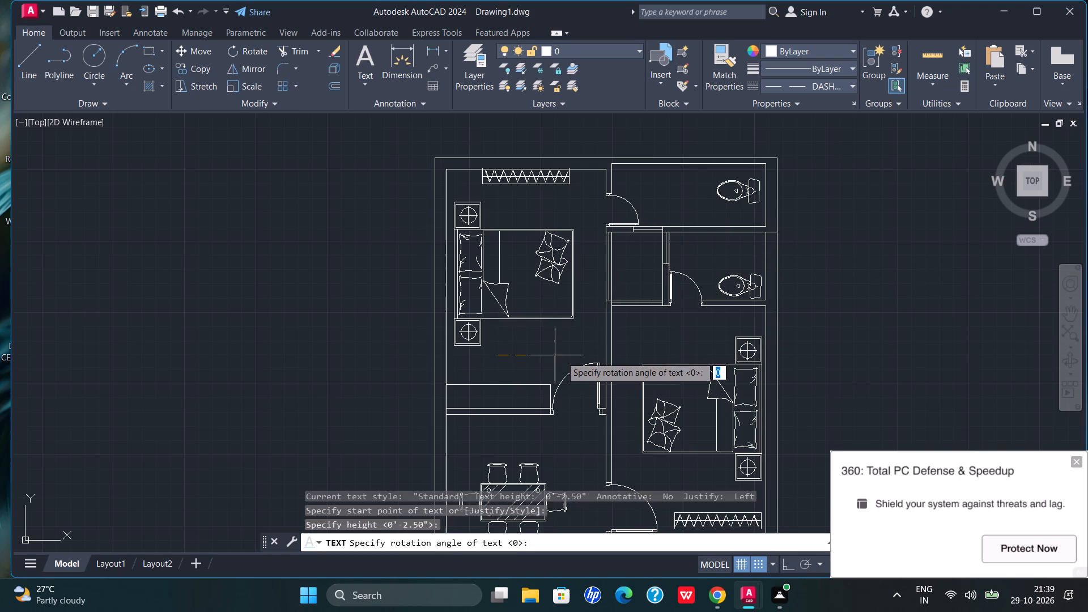
left_click(561, 356)
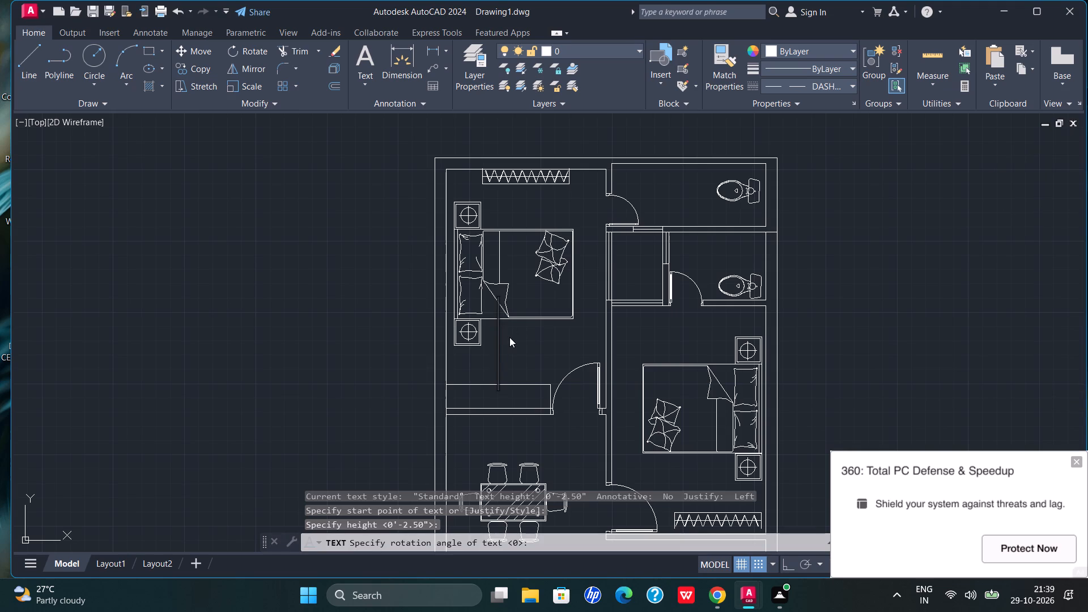
type("BEDROOM")
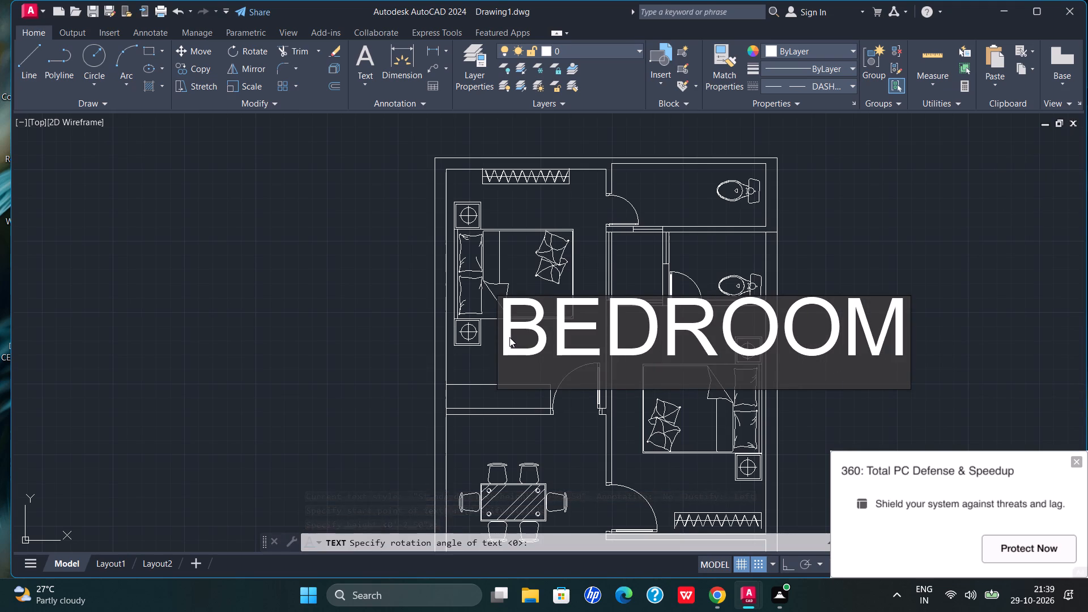
key("Return")
key("9")
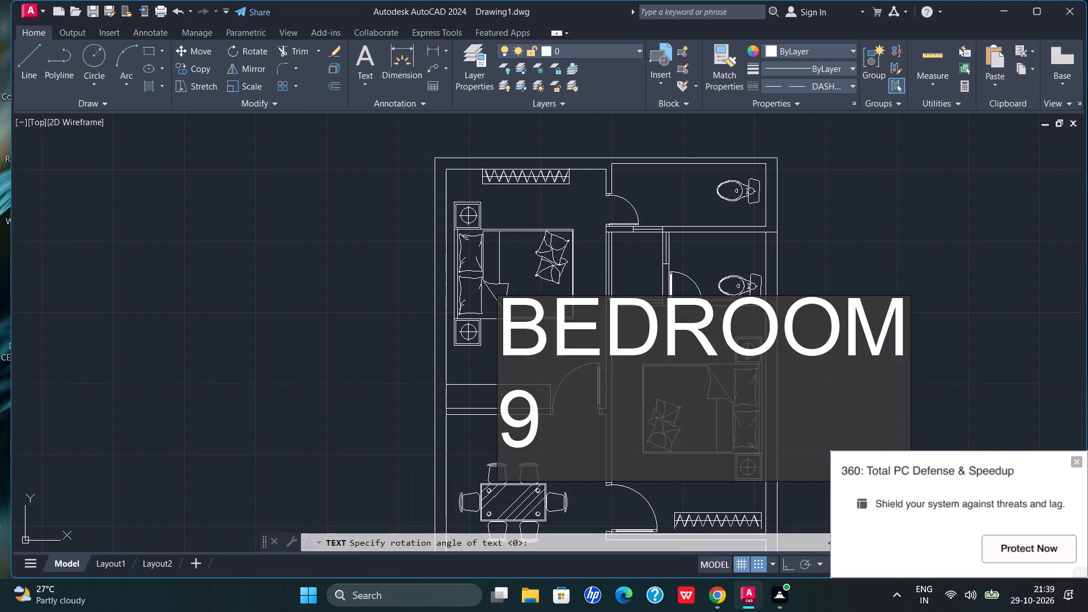
key("apostrophe")
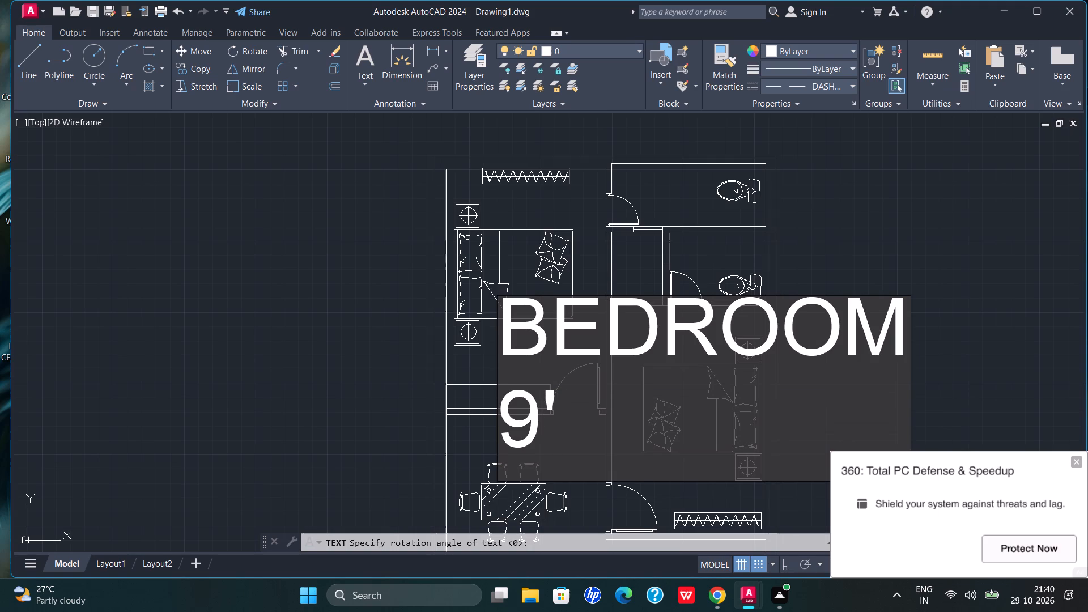
key("4")
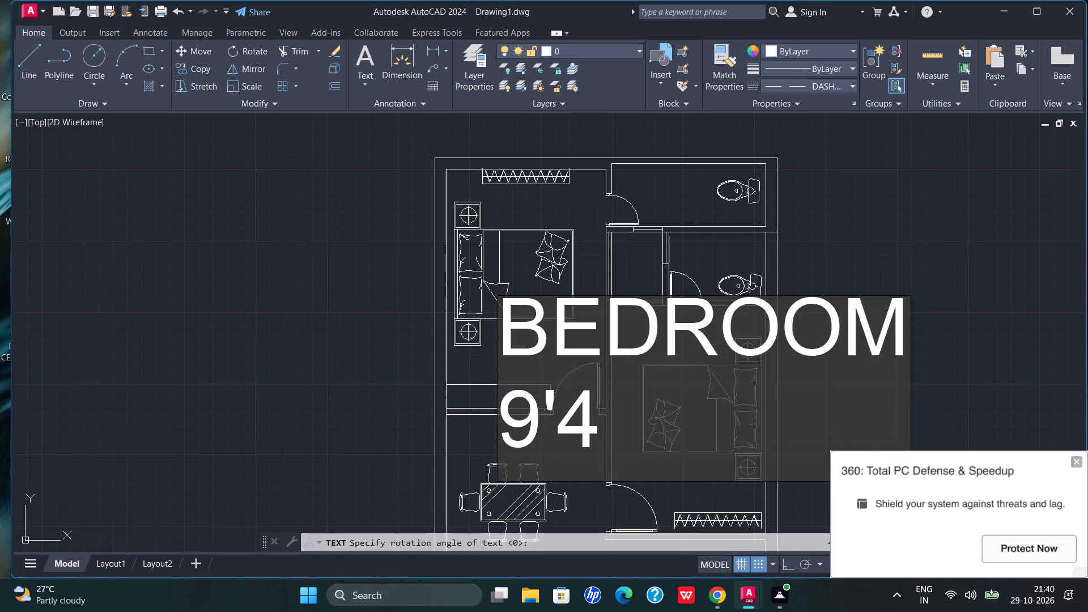
type("\" X")
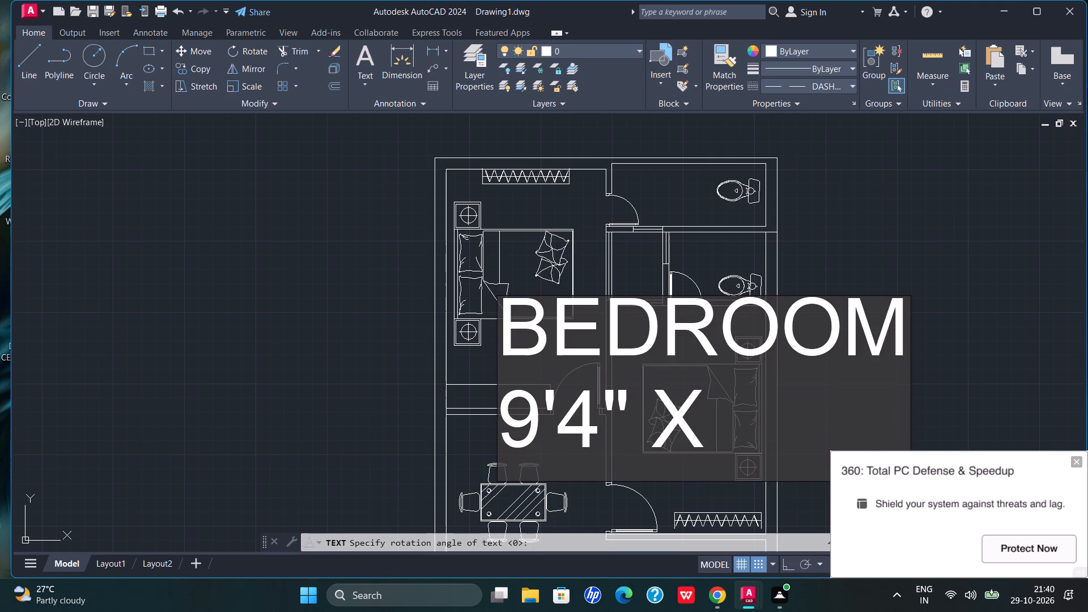
key("space")
type("14'")
key("Return")
key("Return")
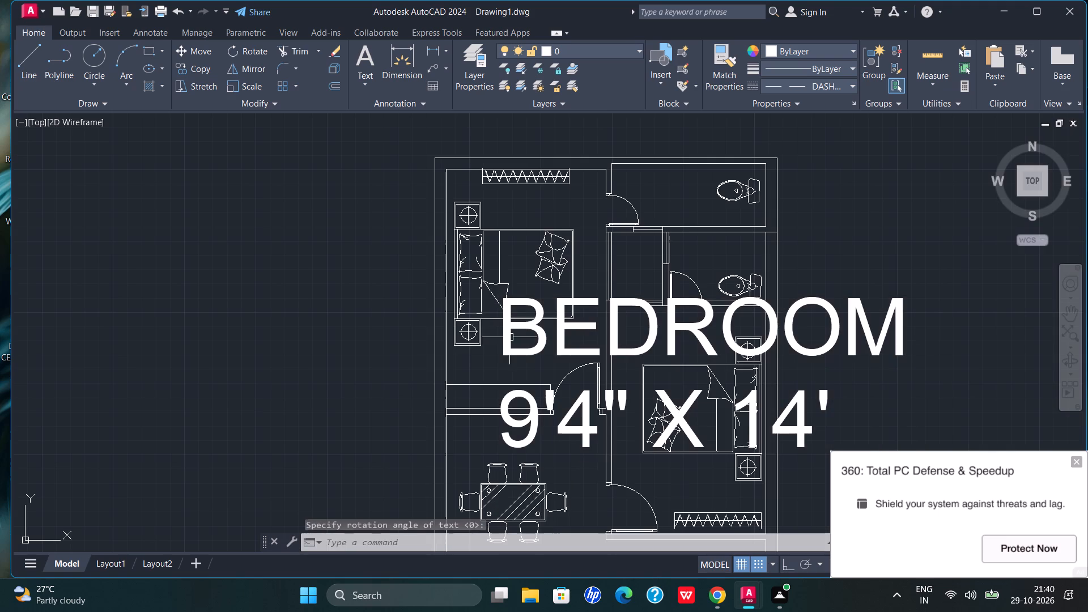
Move both lines of the BEDROOM 9'4" X 14' label to the empty area left of the plan.
scroll(745, 284, "down", 3)
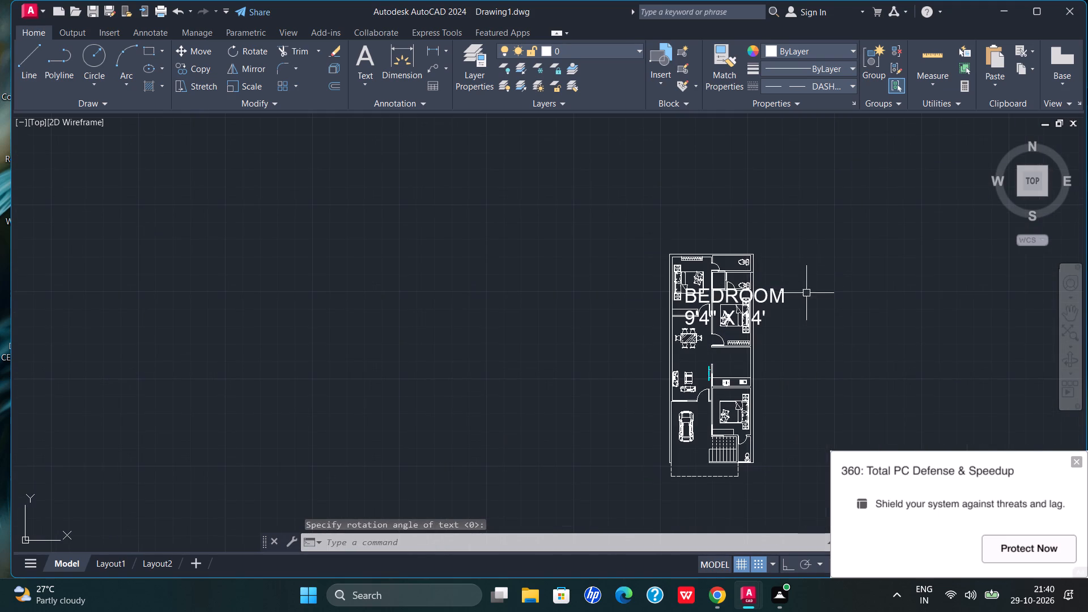
scroll(789, 294, "up", 3)
left_click_drag(776, 245, 674, 412)
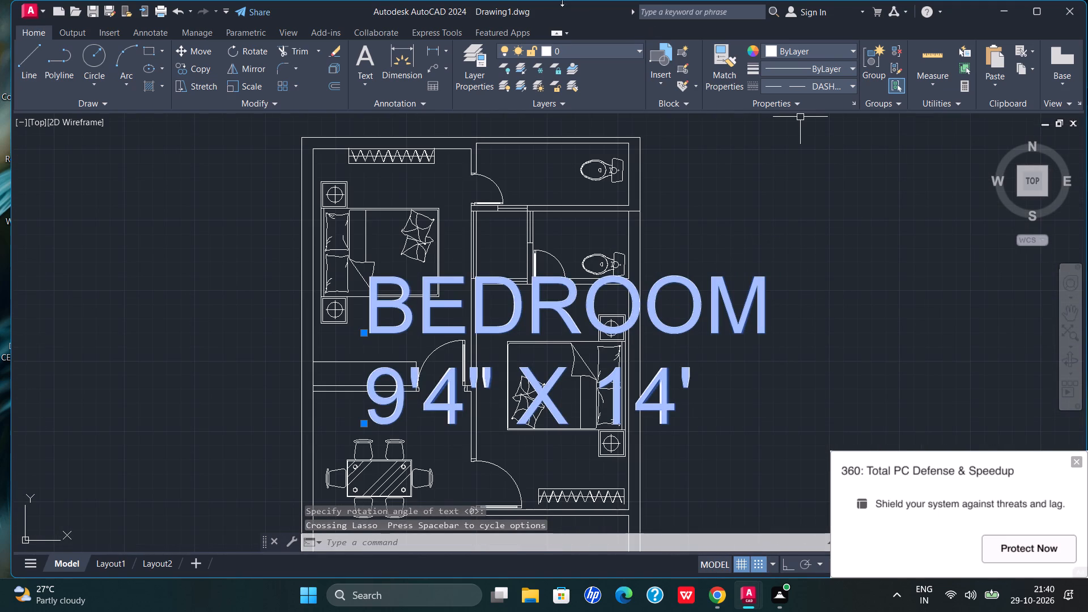
left_click(196, 50)
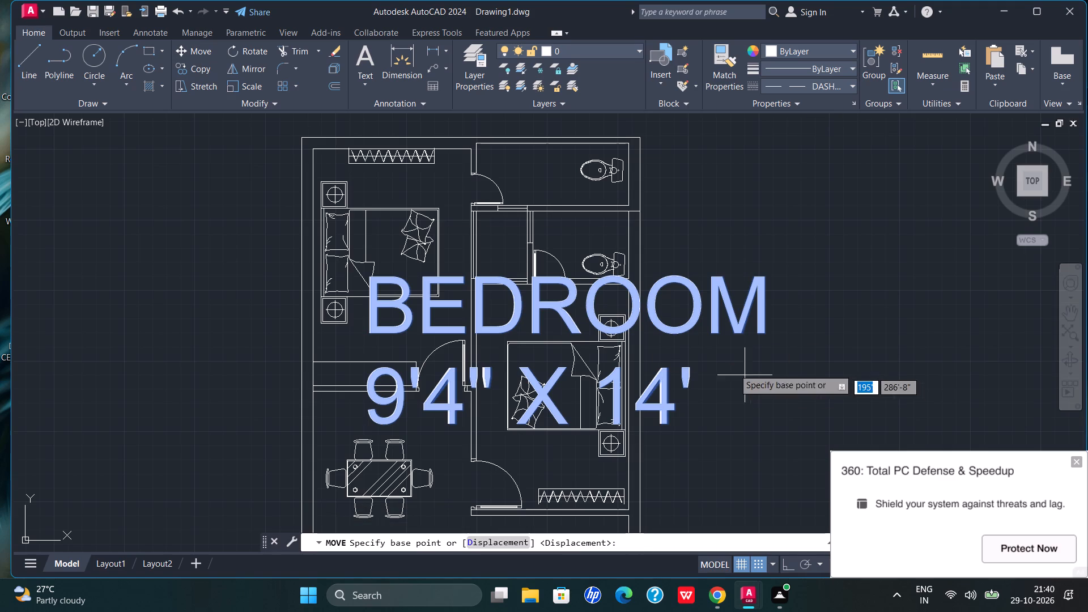
left_click(710, 322)
scroll(316, 270, "down", 2)
left_click(280, 285)
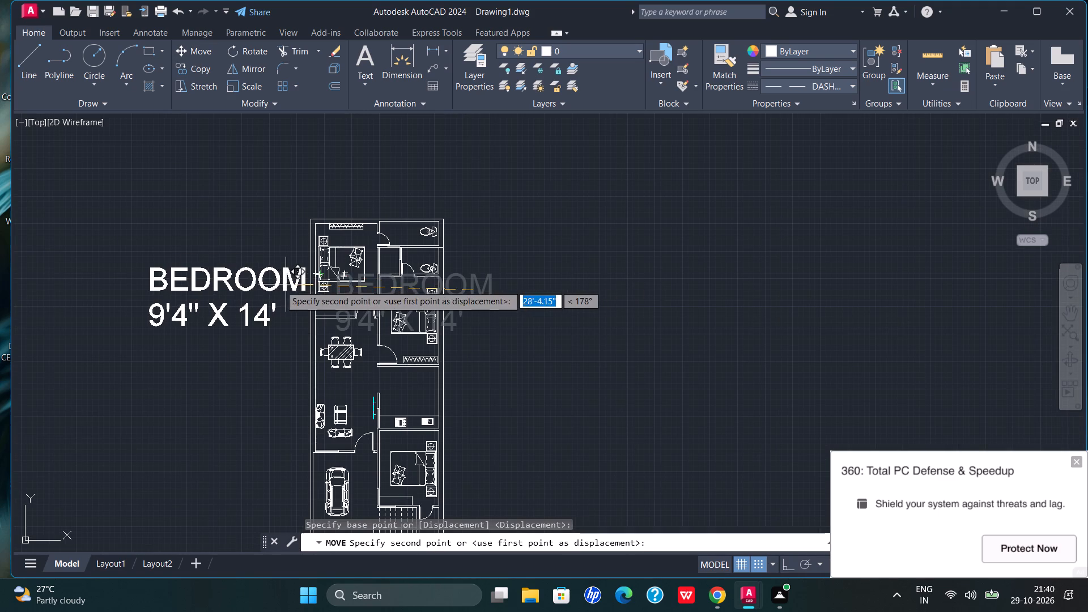
Scale down both lines of the BEDROOM 9'4" X 14' label to a size suited to the rooms.
scroll(222, 279, "up", 2)
left_click_drag(346, 219, 211, 439)
scroll(236, 416, "down", 2)
left_click(250, 88)
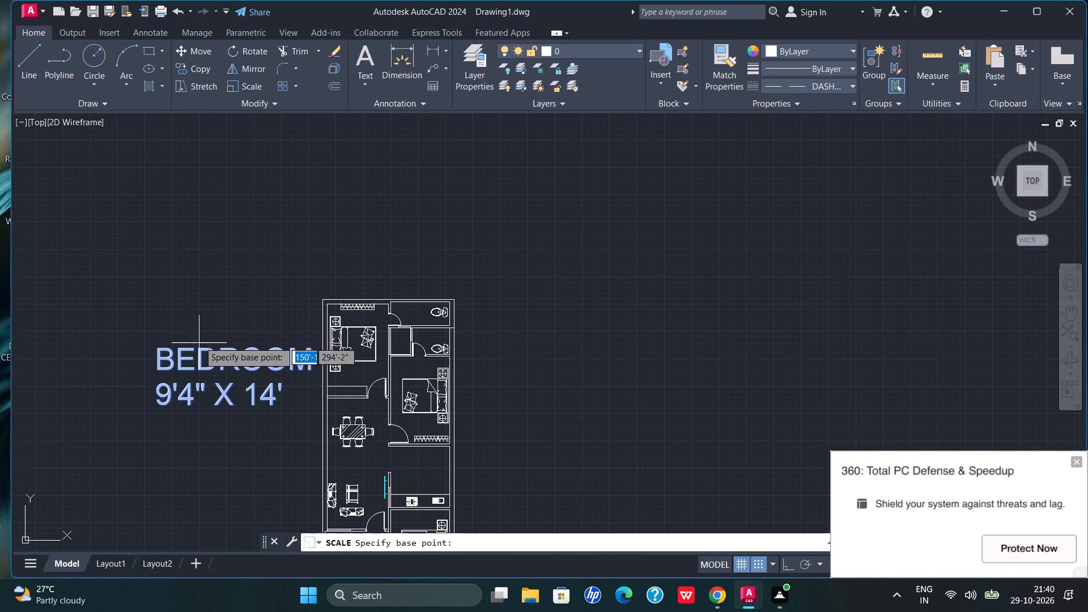
left_click(166, 352)
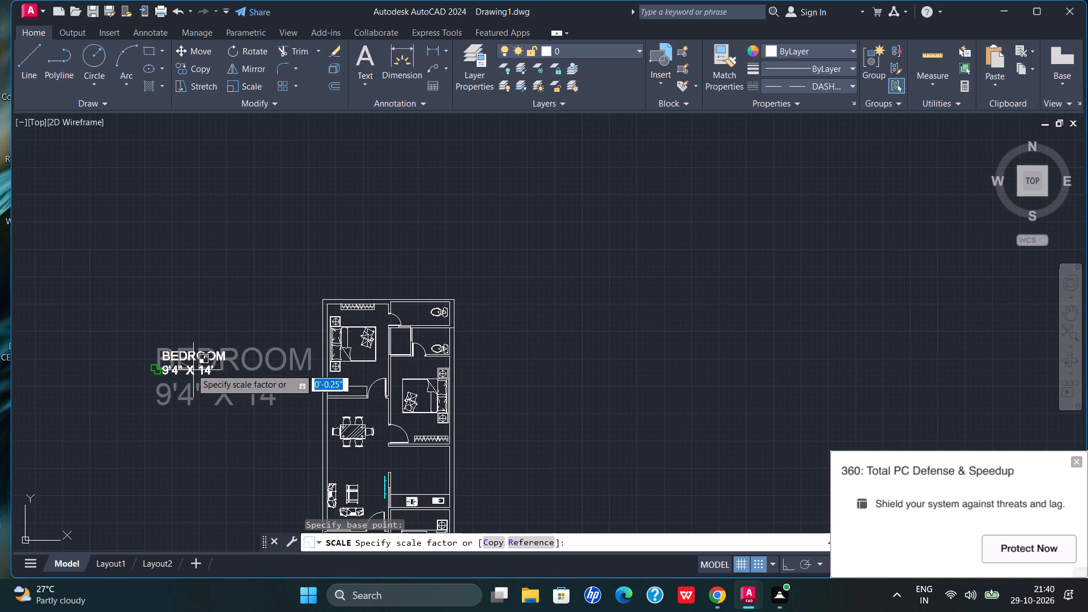
left_click(191, 368)
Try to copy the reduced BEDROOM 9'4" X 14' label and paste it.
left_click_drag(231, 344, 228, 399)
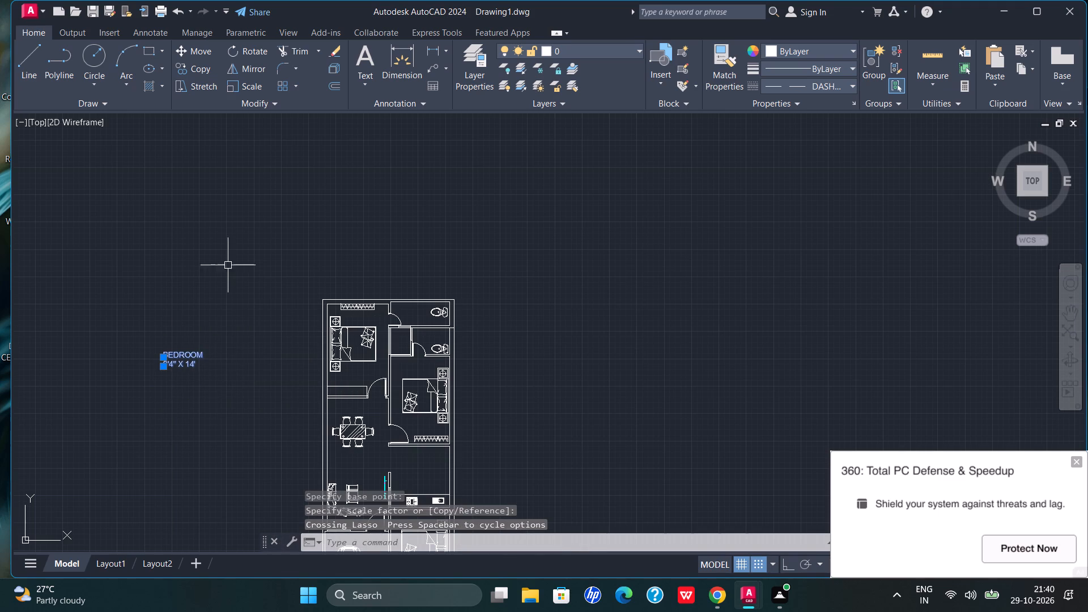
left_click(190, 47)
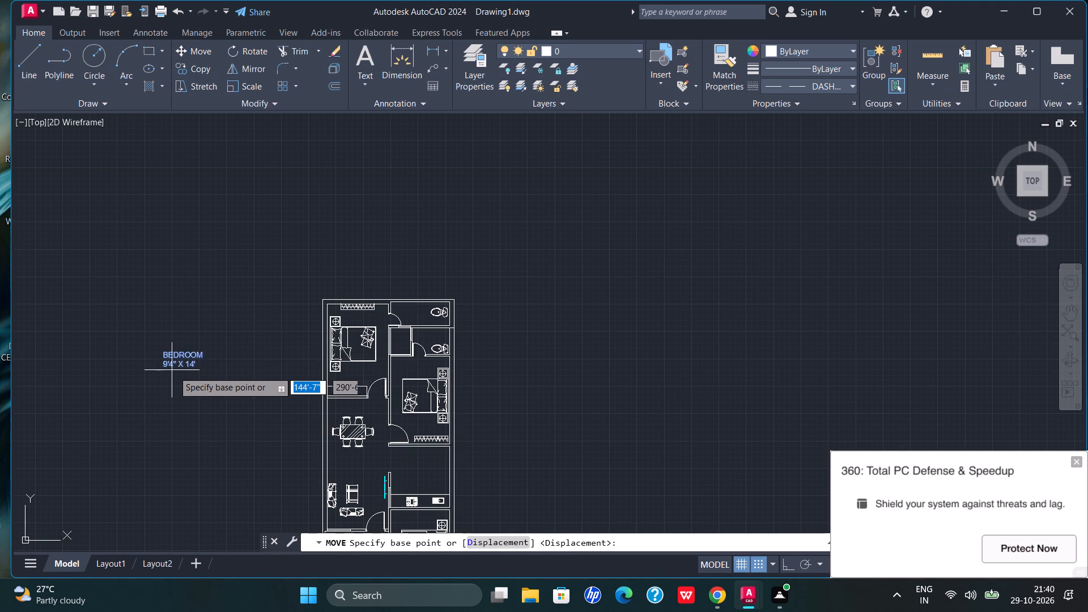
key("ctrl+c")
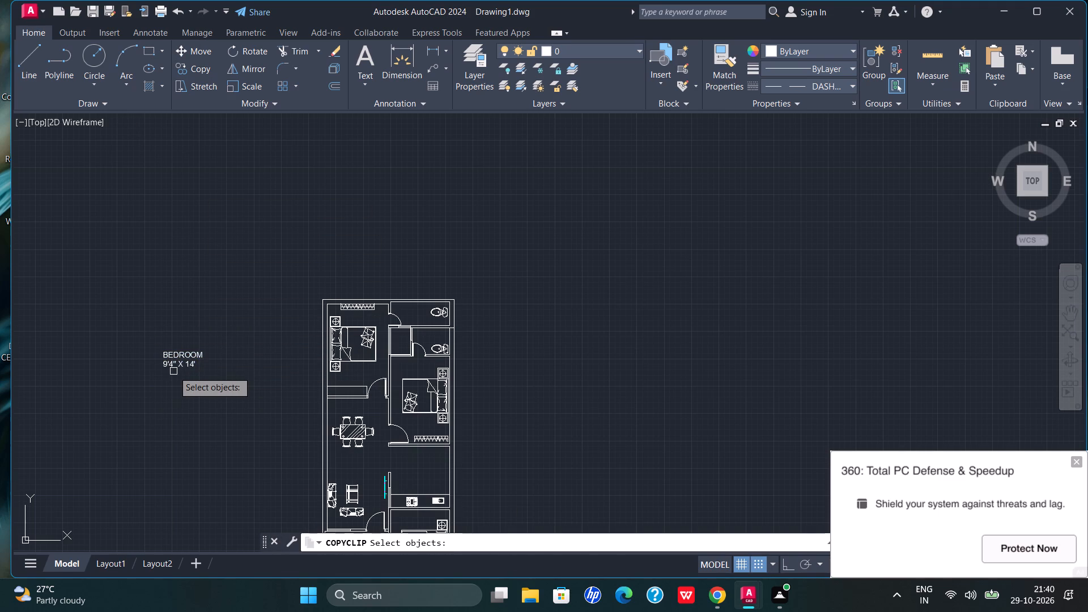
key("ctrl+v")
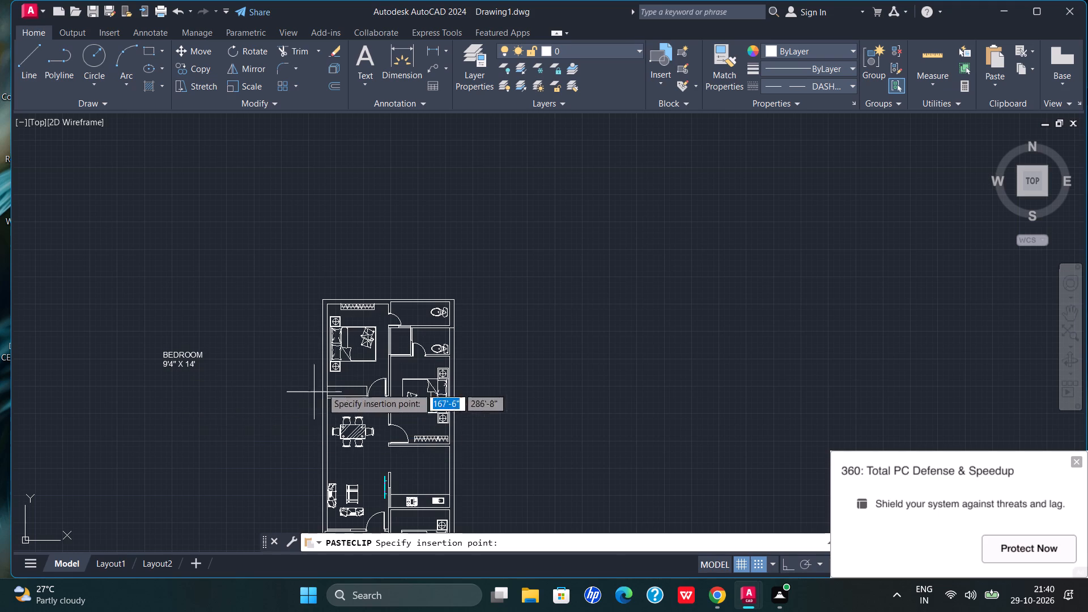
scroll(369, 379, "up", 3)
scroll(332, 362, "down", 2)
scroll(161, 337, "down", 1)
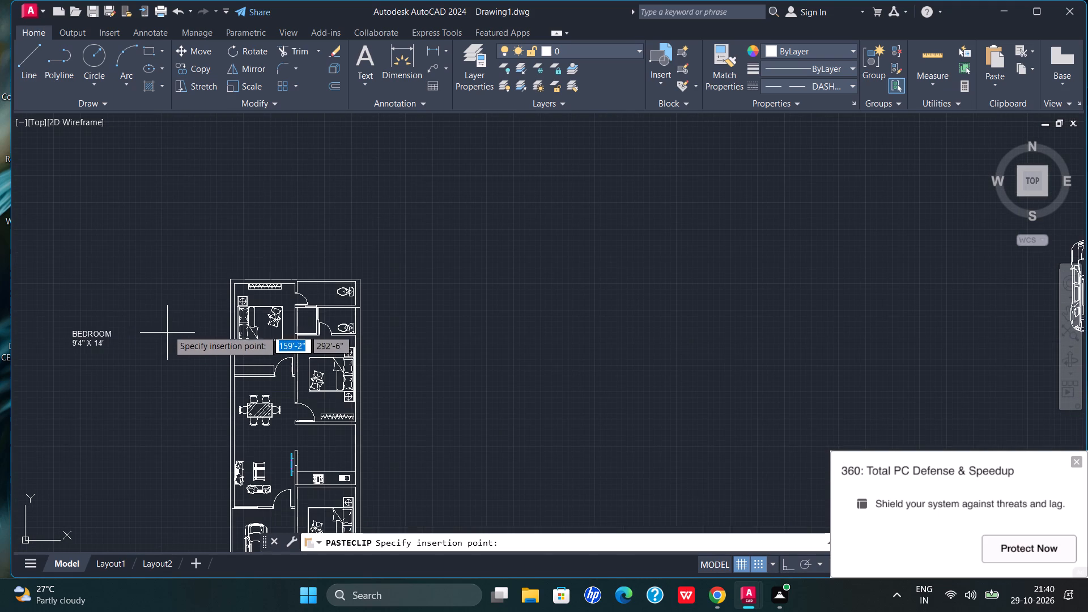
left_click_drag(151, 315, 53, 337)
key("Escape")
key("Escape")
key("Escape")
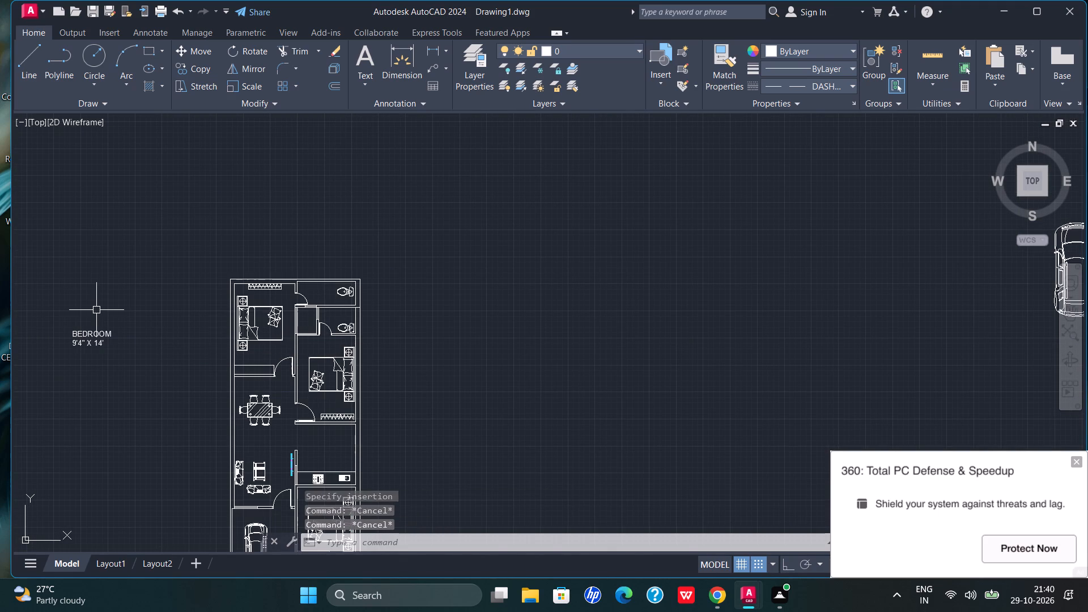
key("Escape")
Copy the two-line BEDROOM label and paste a duplicate just outside the plan's left wall, level with the upper-left bedroom.
left_click_drag(112, 328, 106, 390)
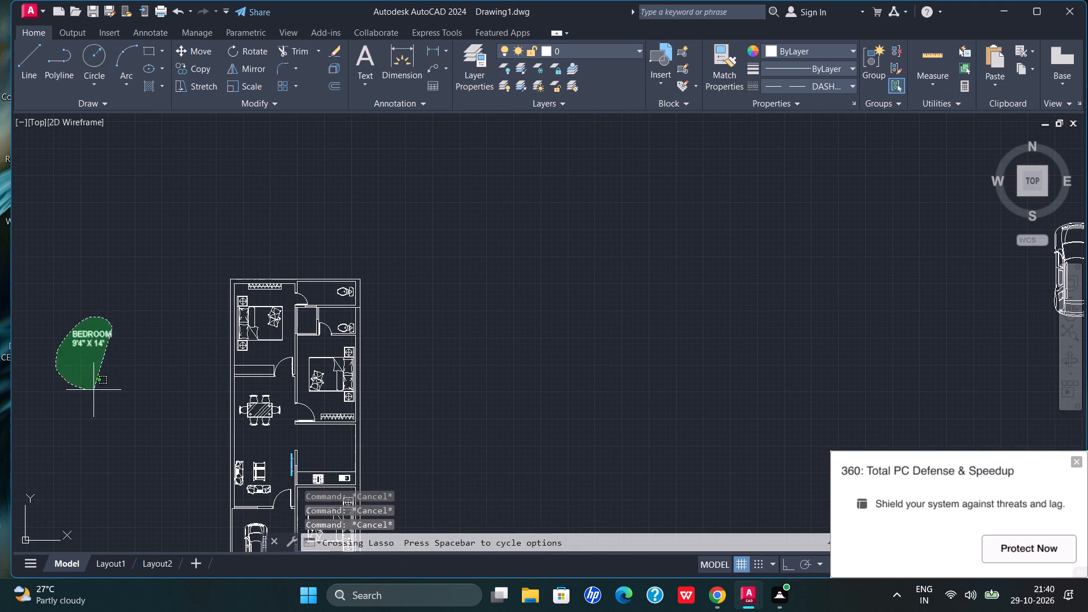
left_click_drag(106, 390, 109, 389)
key("ctrl+c")
key("ctrl+v")
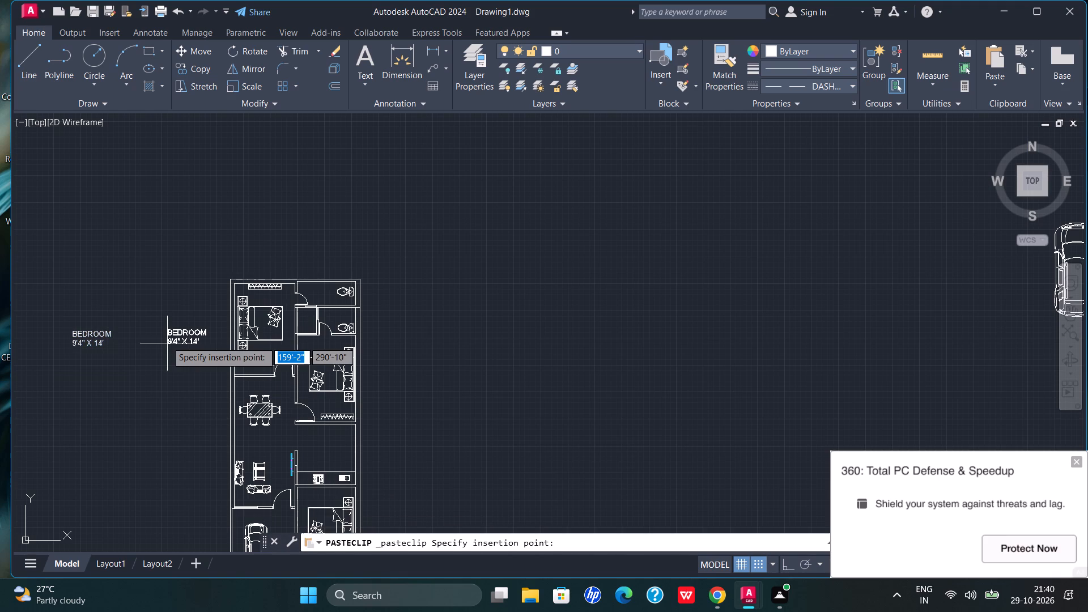
scroll(267, 355, "up", 2)
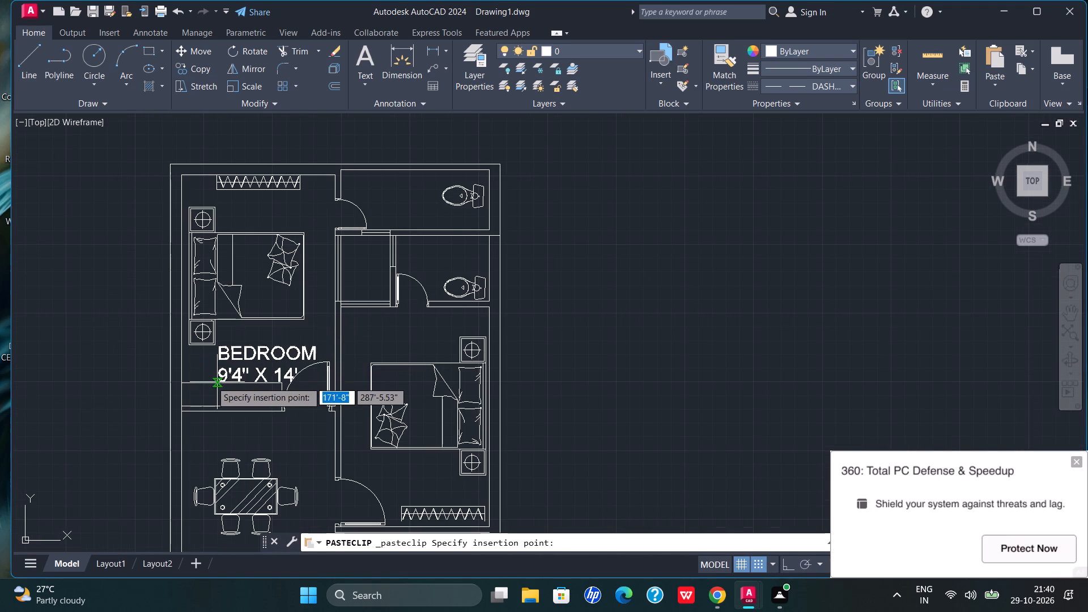
left_click(49, 367)
Scale down the two-line BEDROOM 9'4" X 14' label outside the plan's left wall to suit the room.
scroll(49, 367, "down", 1)
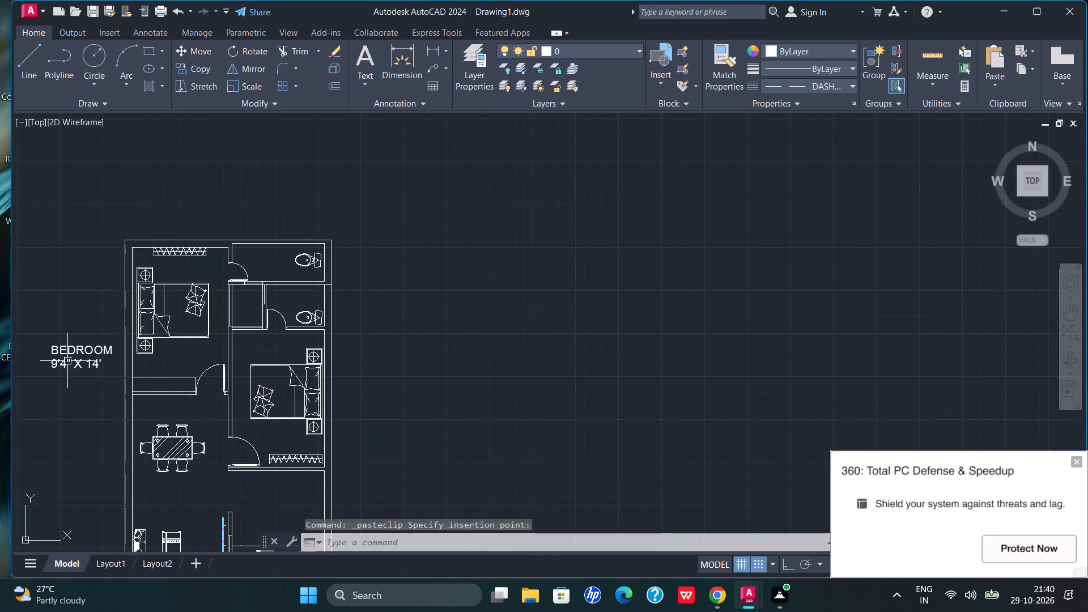
left_click_drag(97, 337, 121, 380)
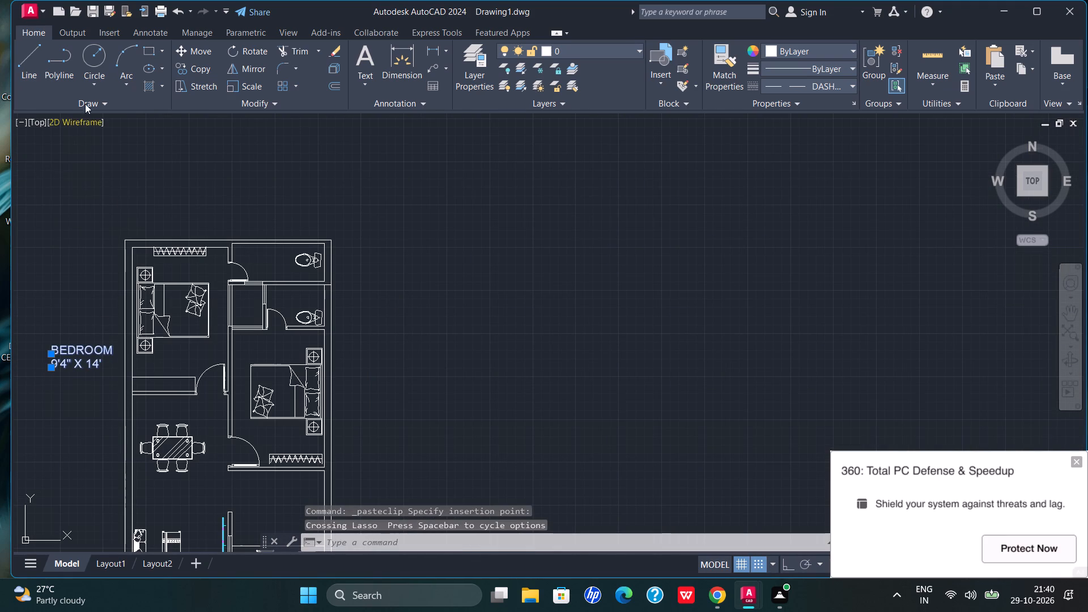
left_click(232, 86)
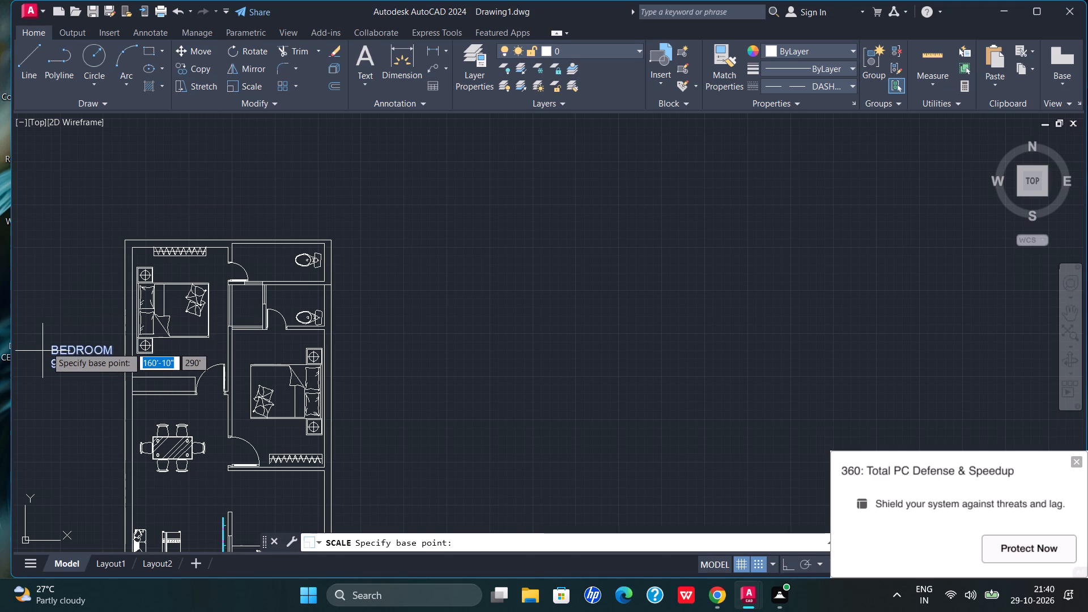
left_click(52, 345)
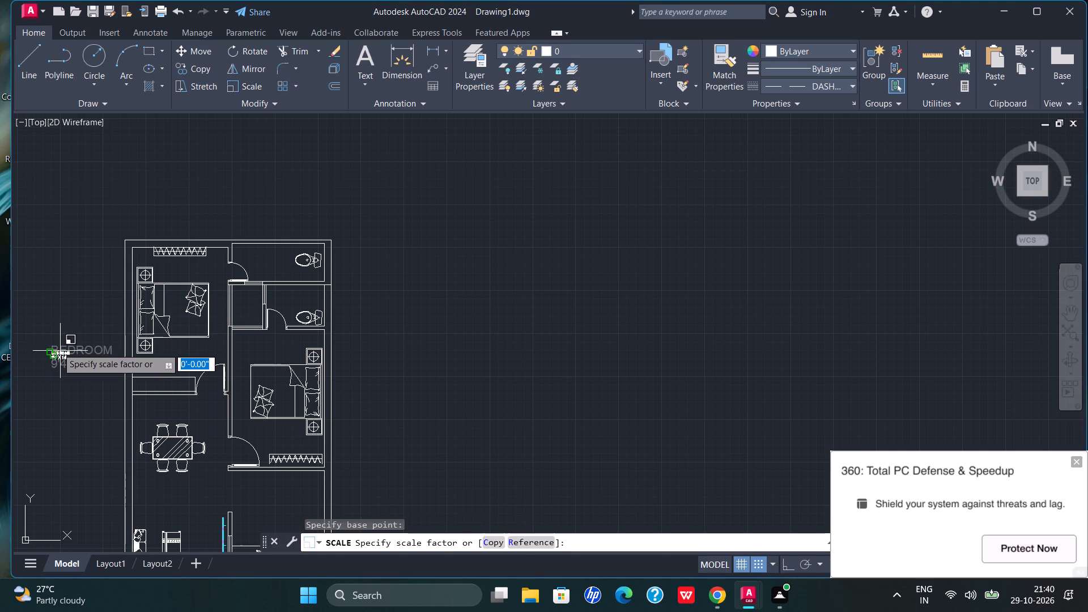
left_click(58, 334)
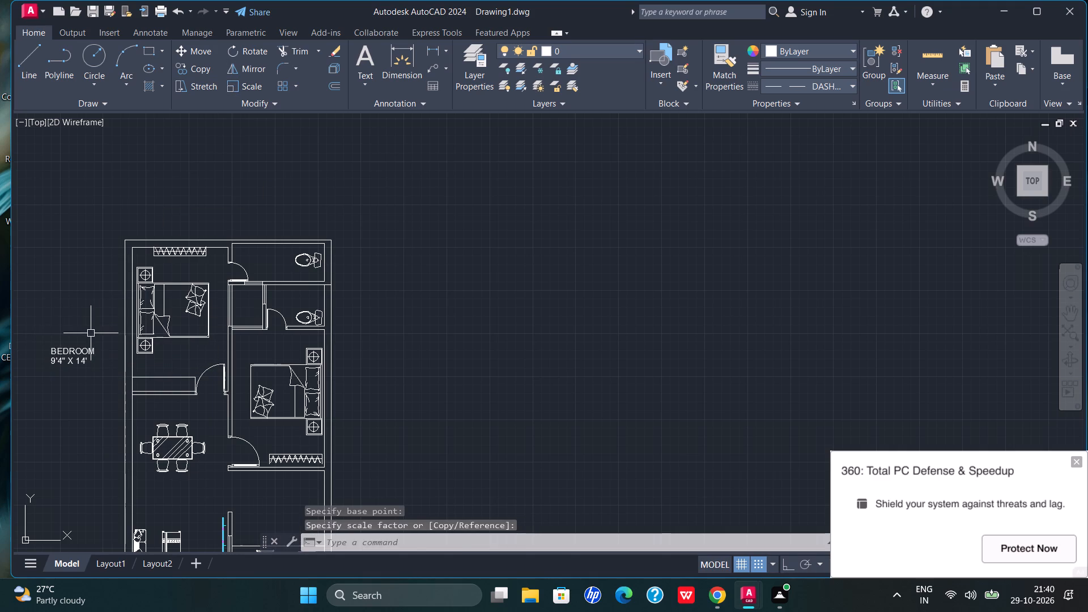
Move both lines of the reduced BEDROOM label into the upper-left bedroom, between the bed and the wardrobe recess.
left_click_drag(95, 331, 91, 380)
left_click(92, 380)
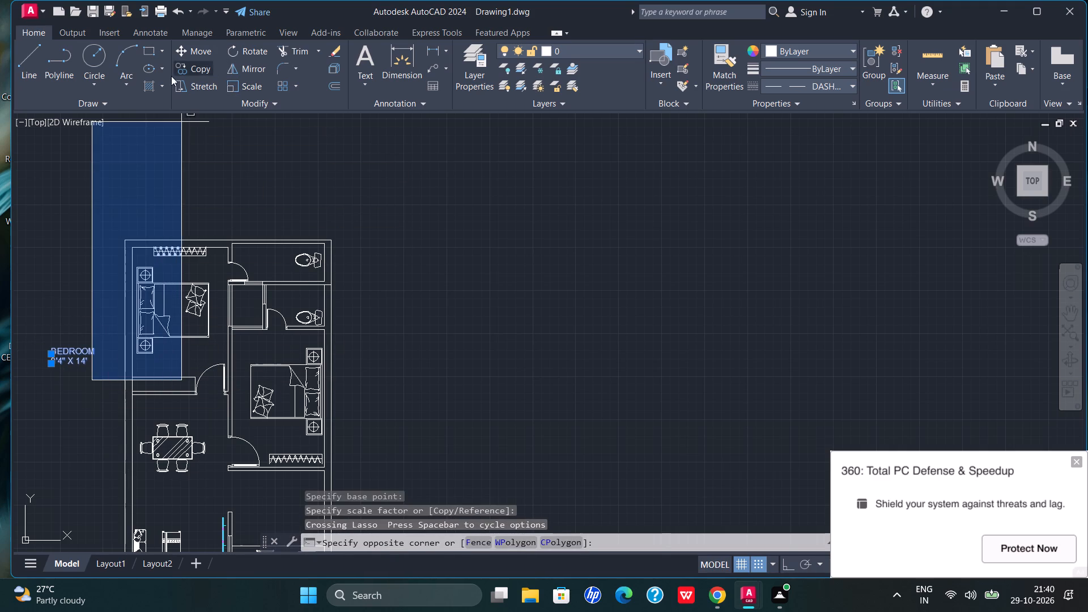
key("Escape")
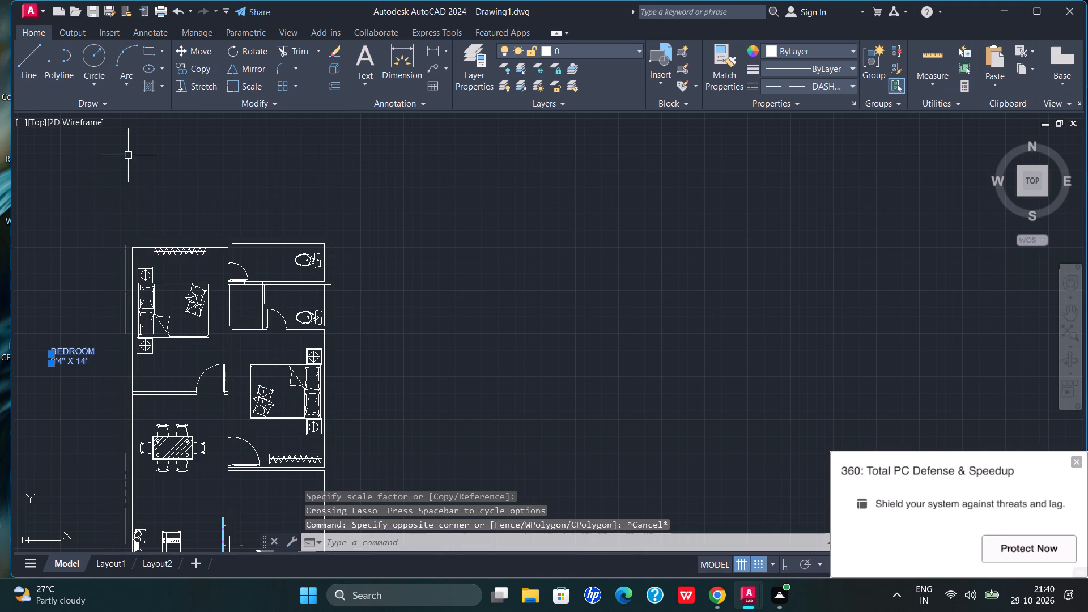
left_click(206, 51)
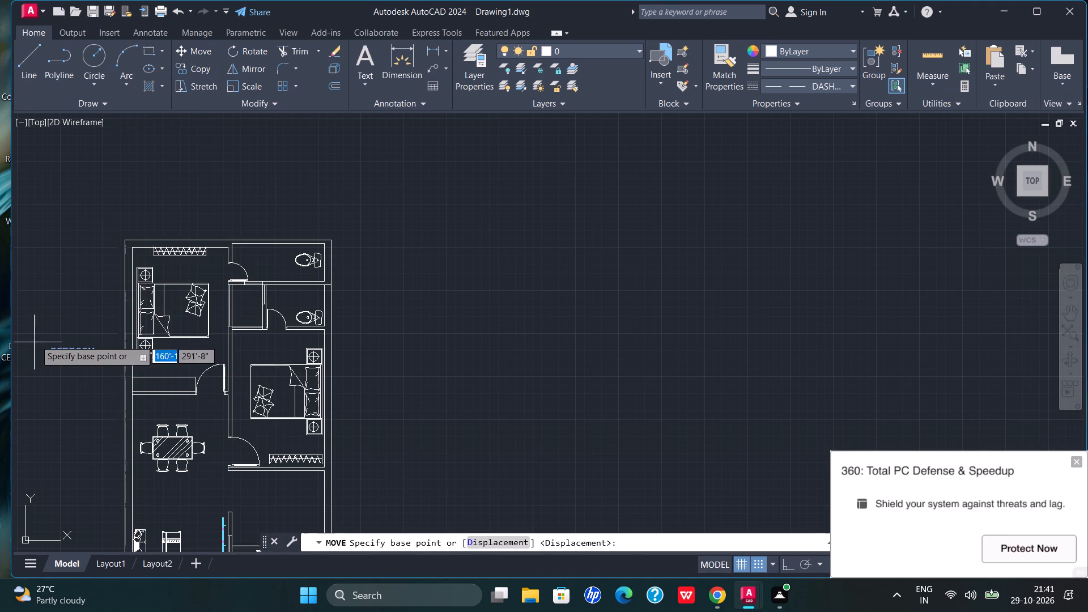
left_click(57, 345)
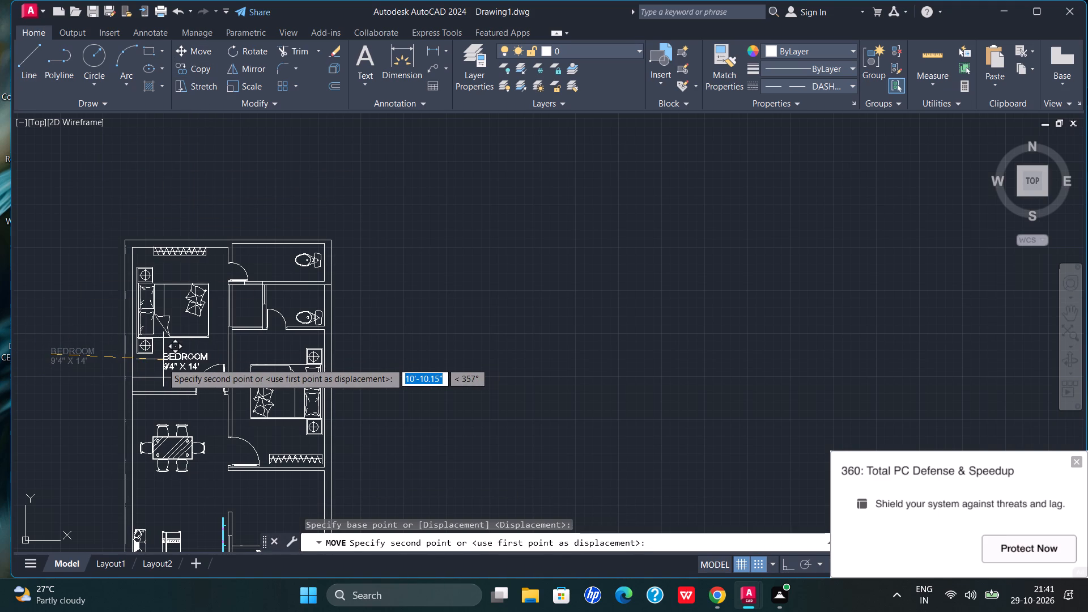
scroll(158, 362, "up", 2)
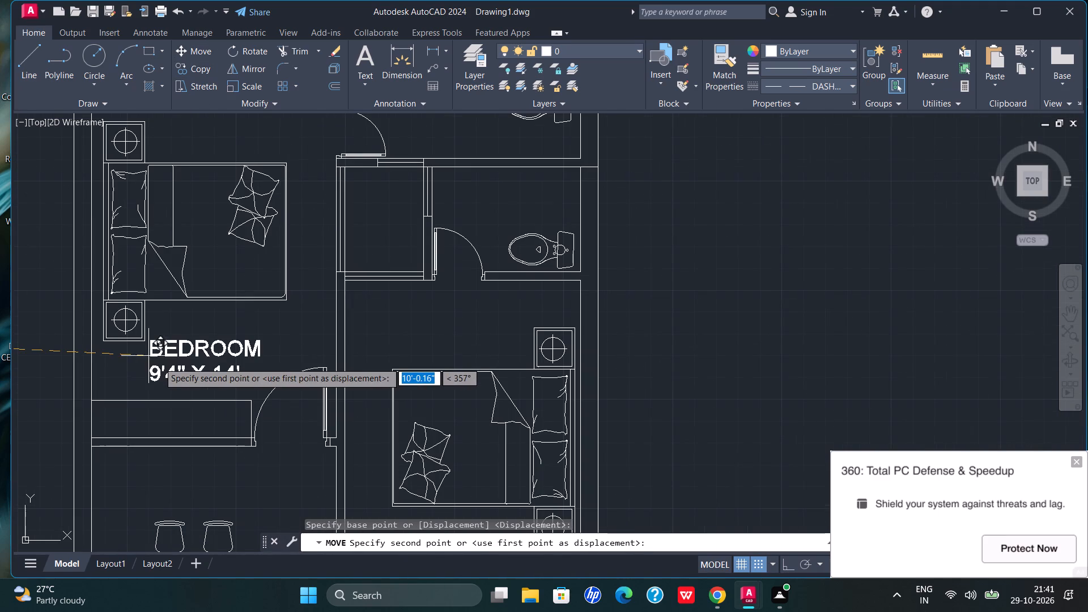
left_click(162, 360)
Paste another copy of the BEDROOM 9'4" X 14' label just above the plan's top wall, over the upper-right toilet.
scroll(193, 337, "down", 2)
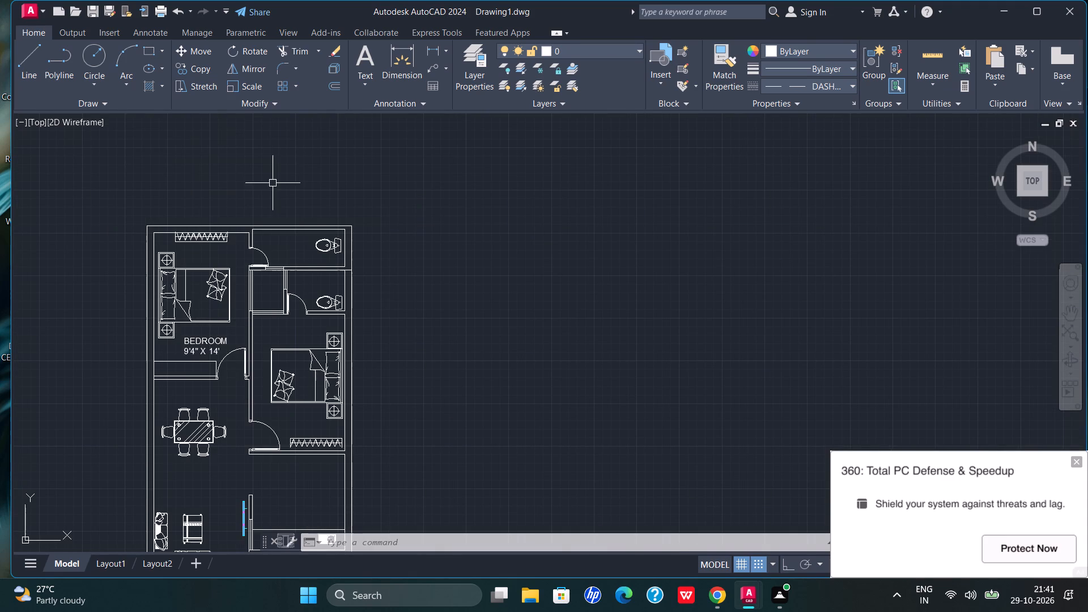
key("ctrl+v")
scroll(288, 220, "up", 2)
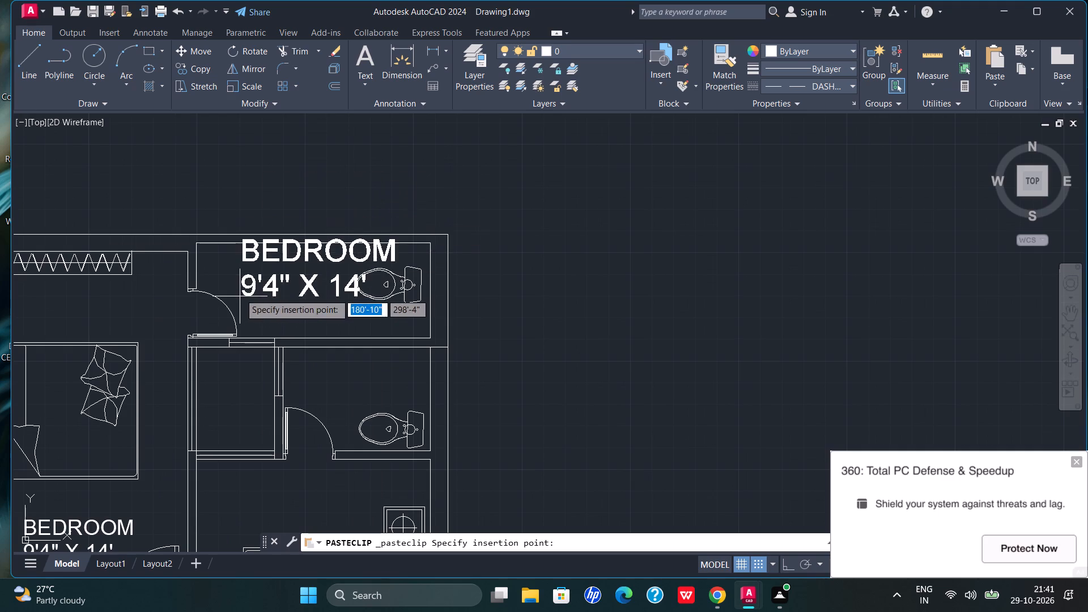
left_click(297, 210)
Change the name line of the pasted label above the plan to TOILET.
double_click(449, 167)
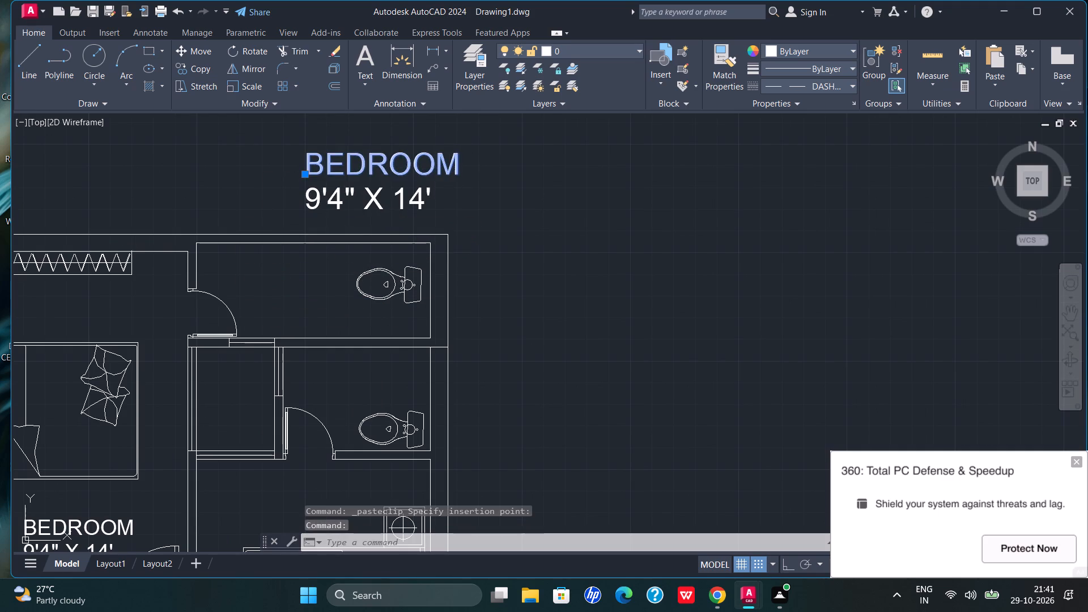
left_click(460, 168)
key("BackSpace")
key("BackSpace")
key("BackSpace")
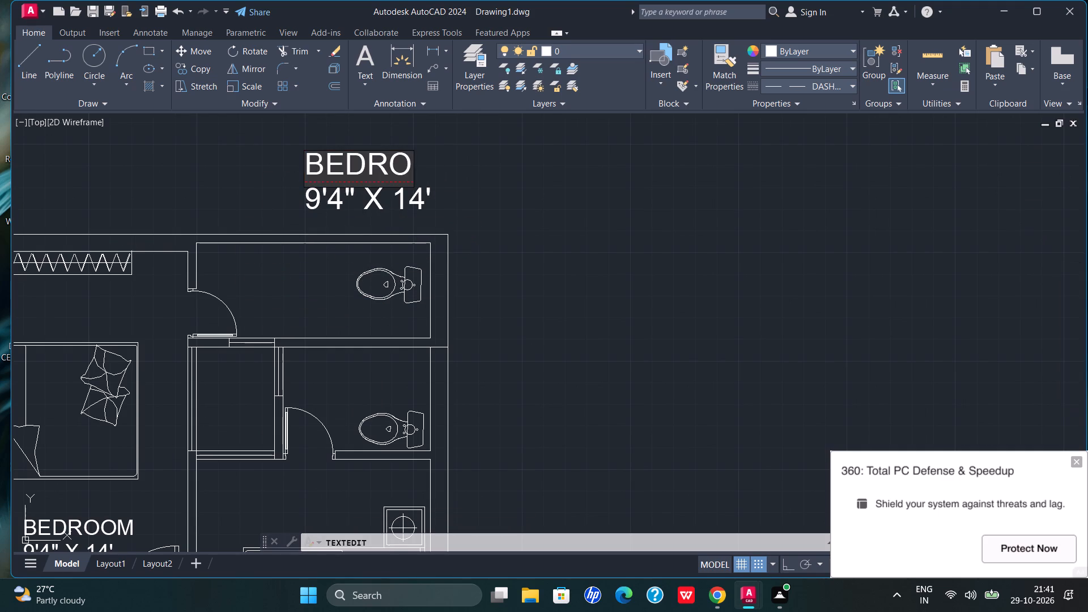
key("BackSpace")
key("BackSpace")
key("BackSpace")
key("BackSpace")
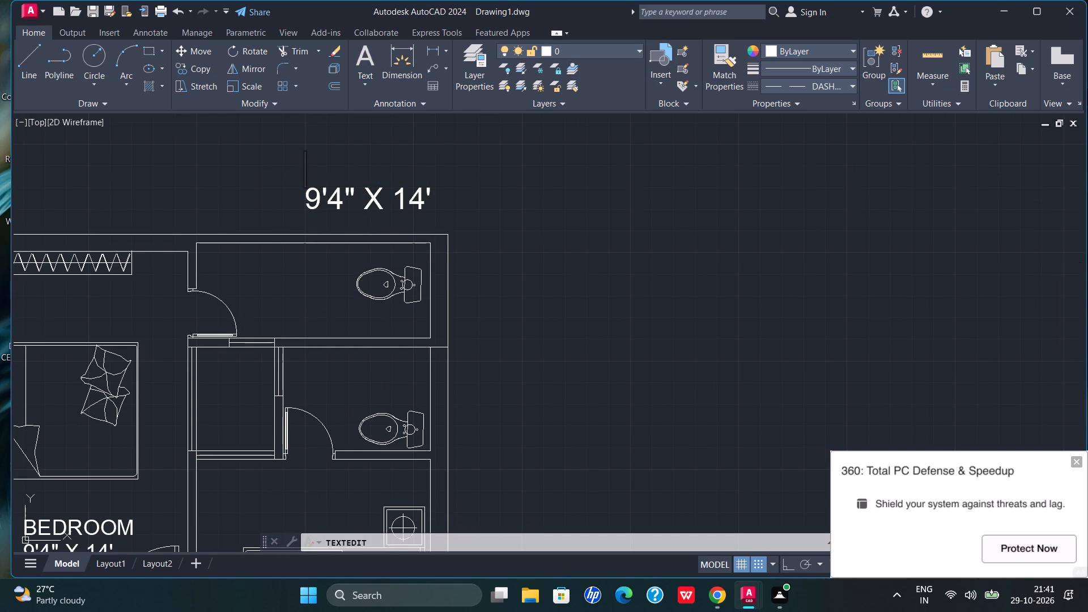
type("TOILET")
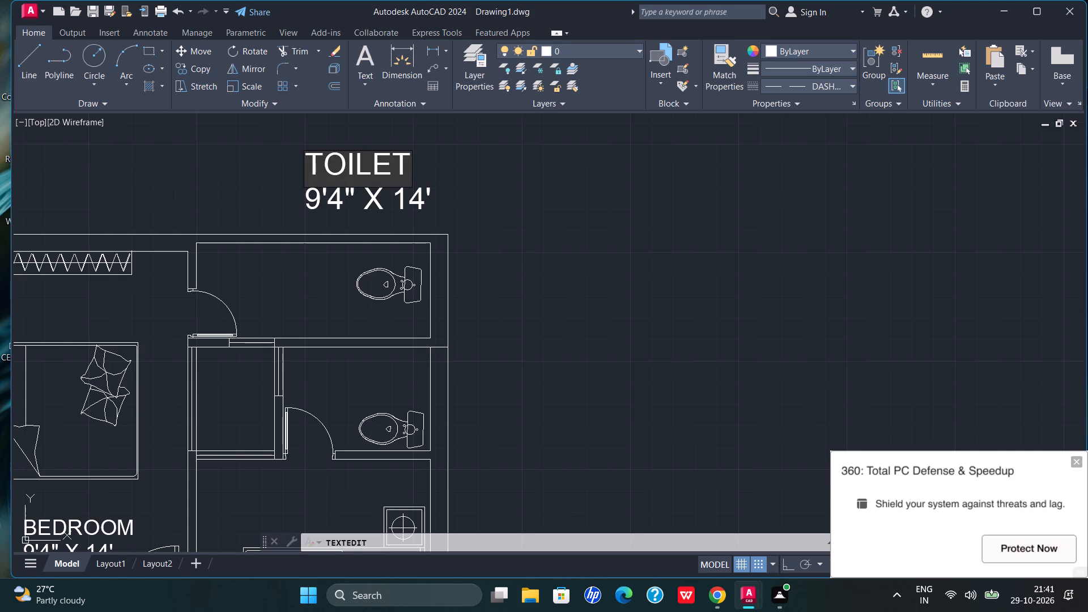
Change the dimension line under TOILET to 9' X 3'8" and finish text editing.
double_click(347, 201)
double_click(342, 197)
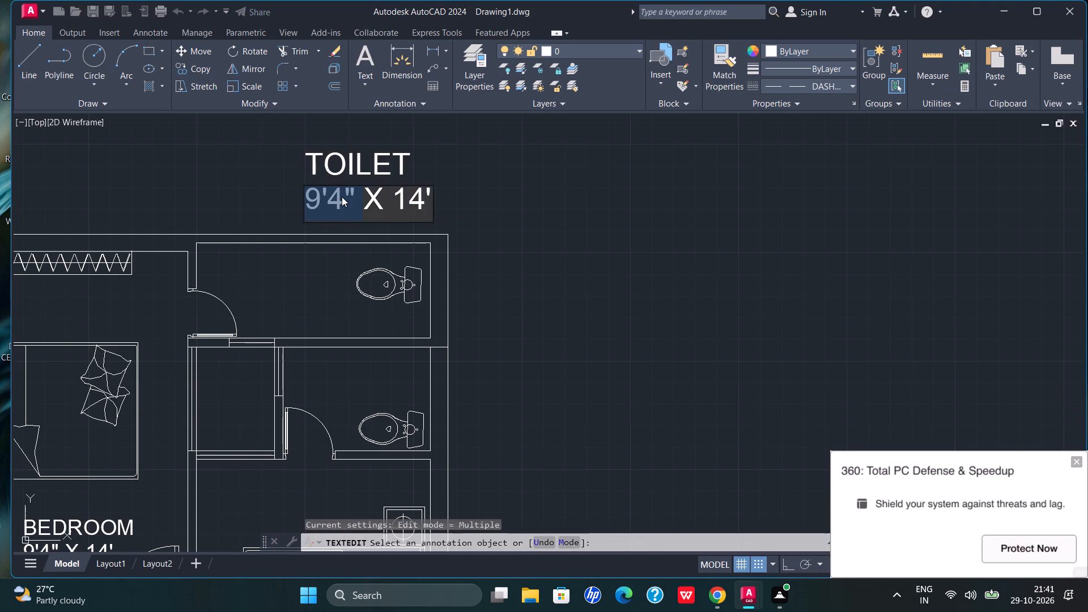
left_click(342, 197)
left_click(342, 197)
left_click(350, 197)
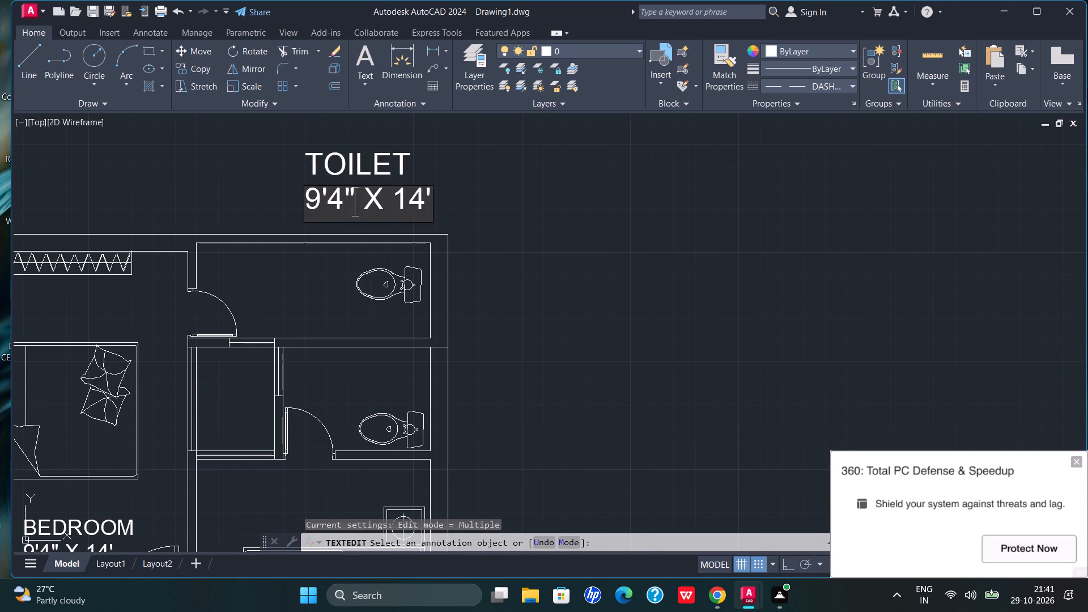
key("BackSpace")
key("BackSpace")
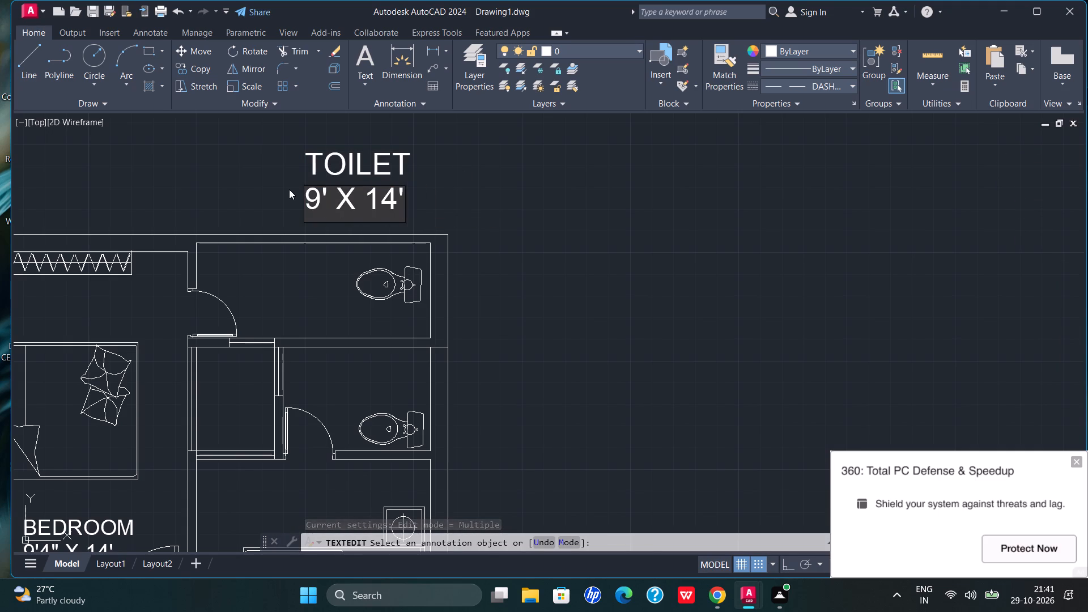
left_click(398, 193)
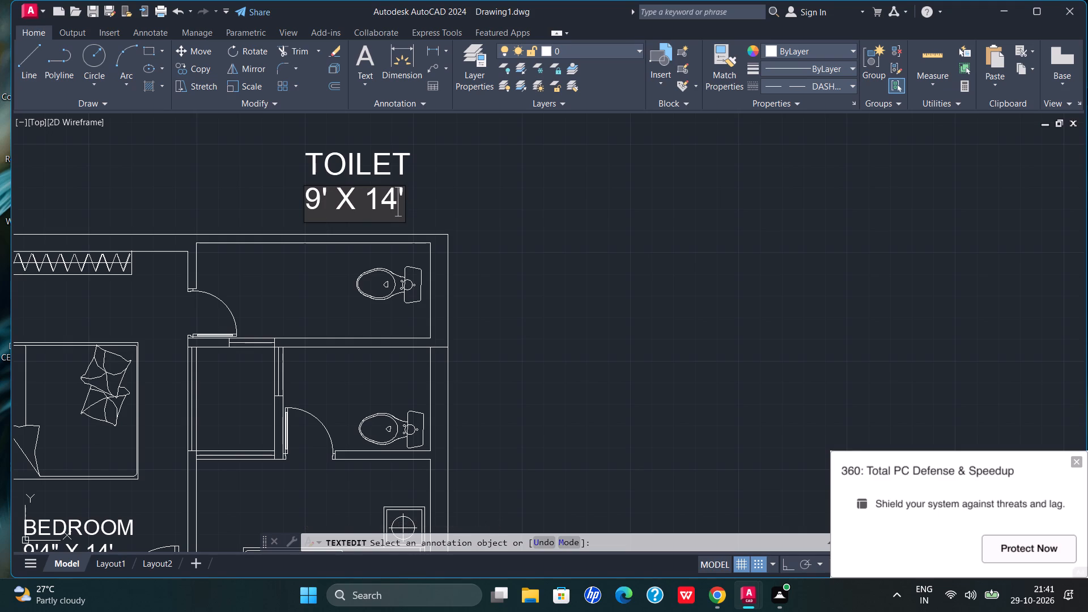
key("BackSpace")
key("BackSpace")
key("3")
key("Right")
key("space")
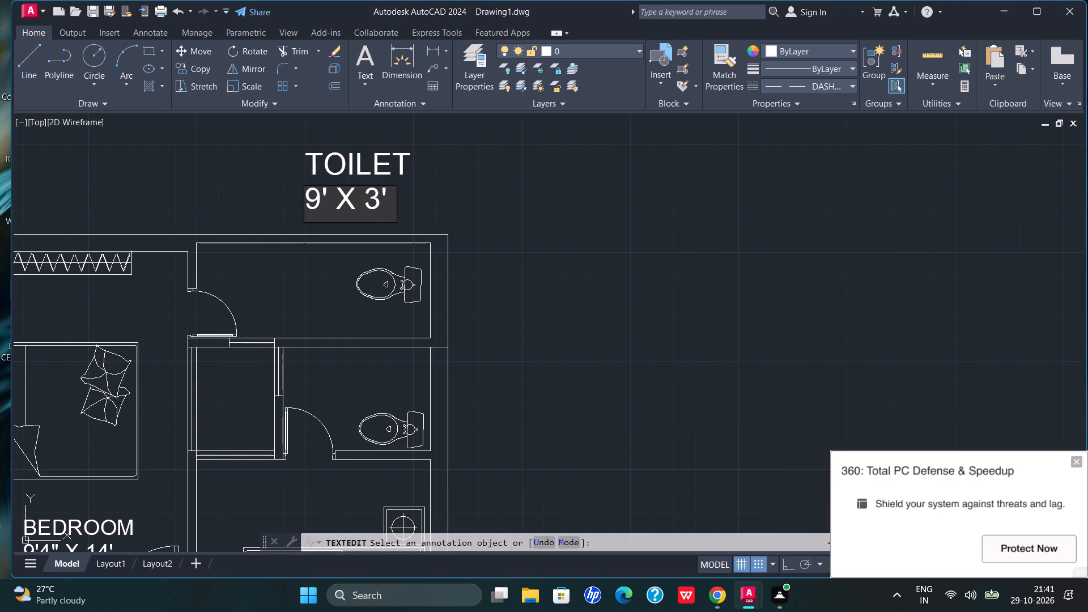
key("BackSpace")
key("8")
key("shift+quotedbl")
key("Return")
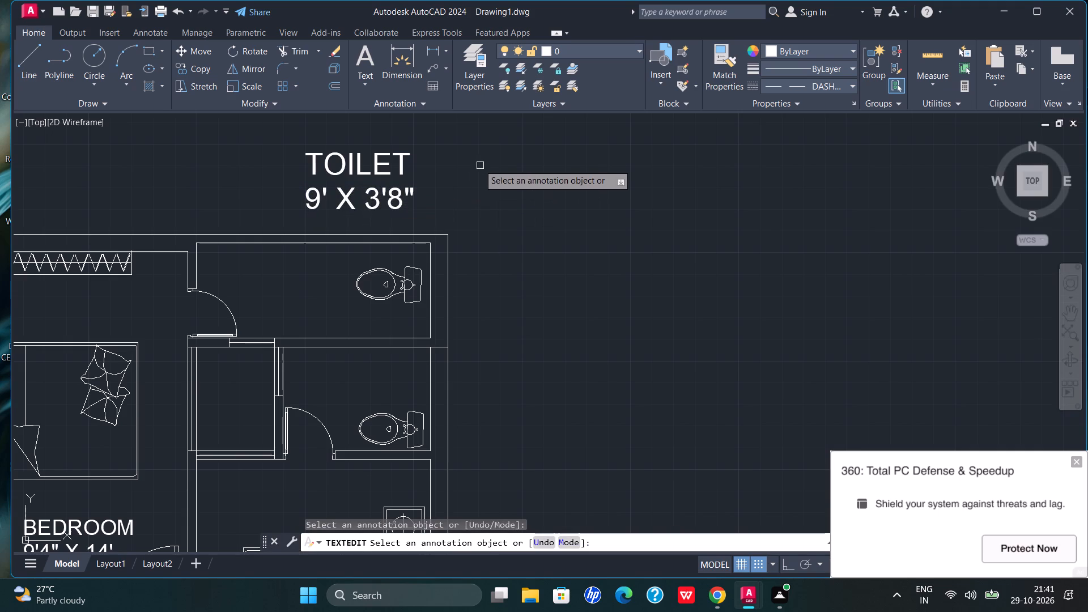
left_click_drag(470, 161, 431, 152)
key("Escape")
key("Escape")
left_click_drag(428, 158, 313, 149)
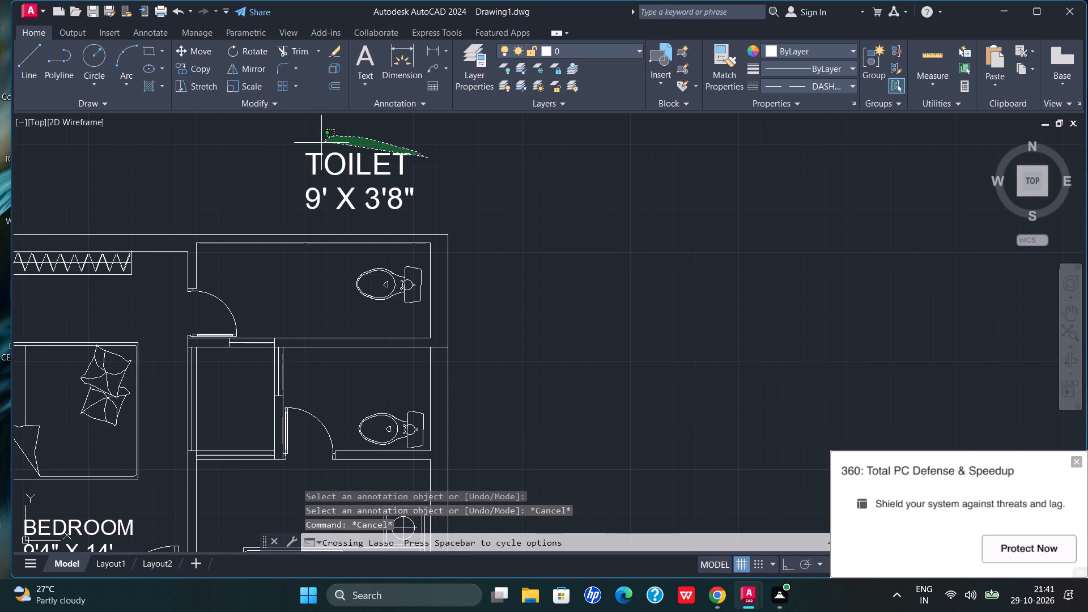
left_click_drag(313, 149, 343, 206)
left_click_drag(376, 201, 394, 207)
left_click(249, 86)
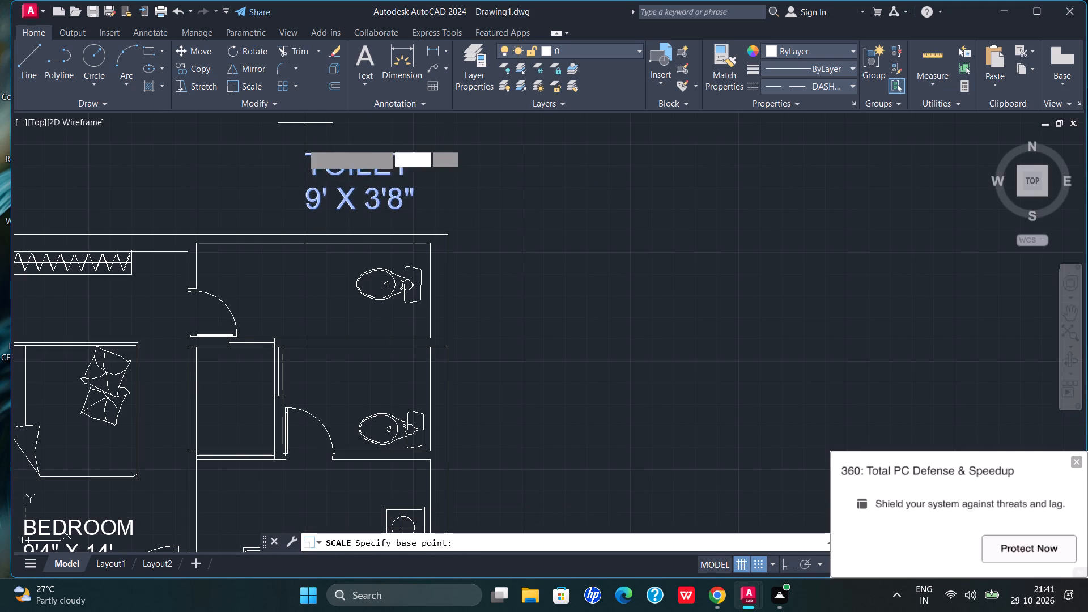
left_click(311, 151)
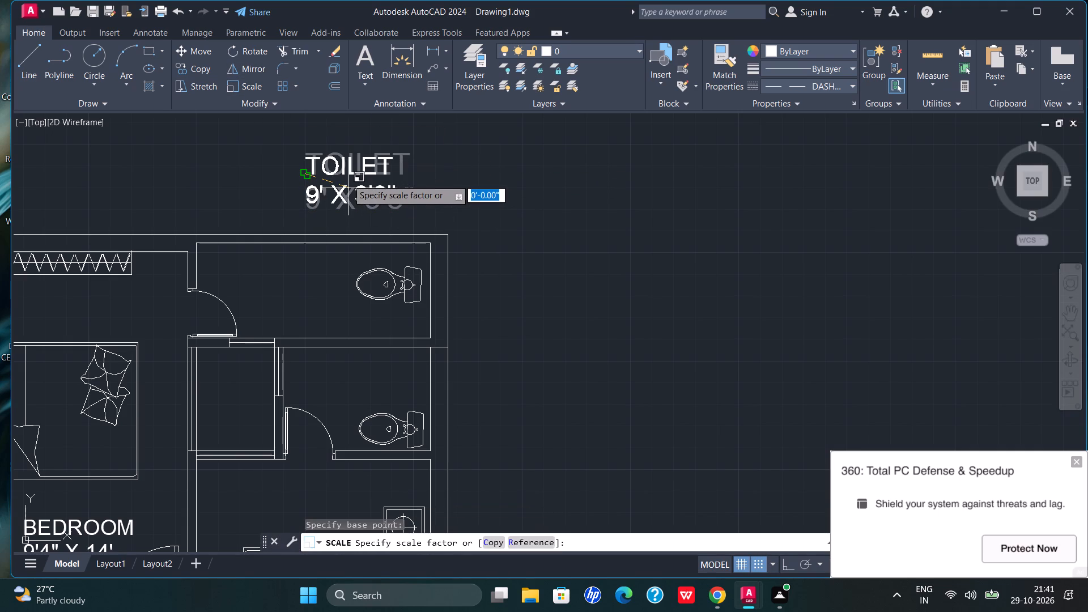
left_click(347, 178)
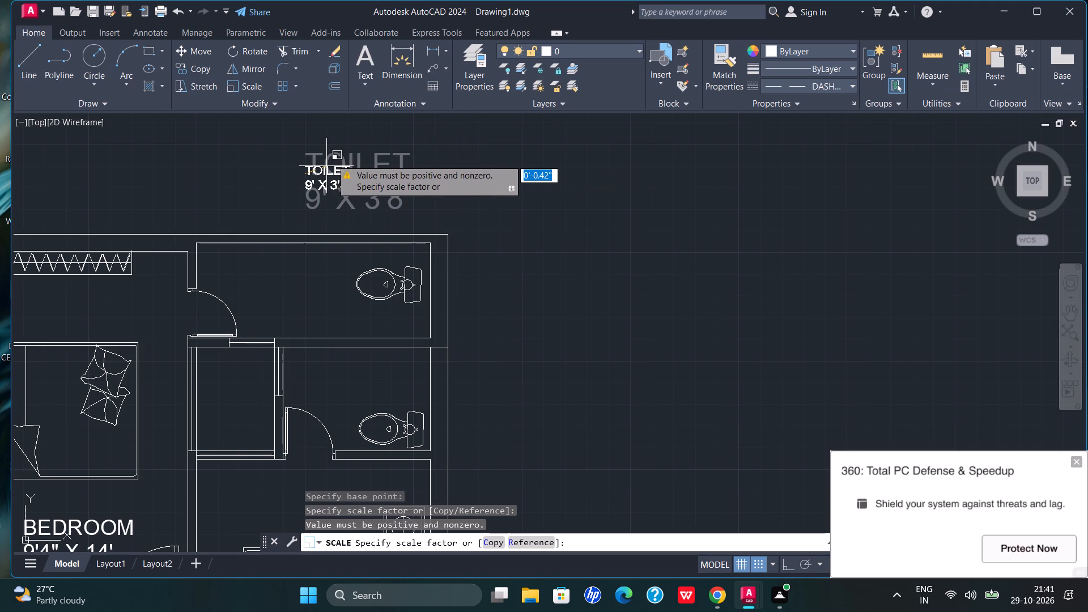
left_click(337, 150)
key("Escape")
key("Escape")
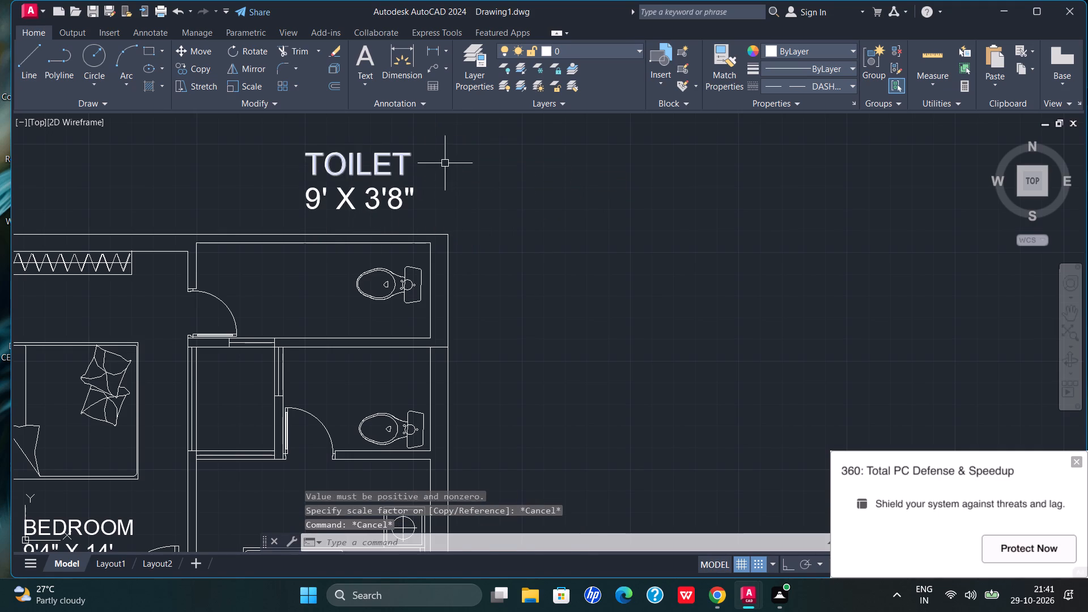
Scale down both lines of the TOILET 9' X 3'8" label to less than half size.
left_click_drag(444, 162, 311, 197)
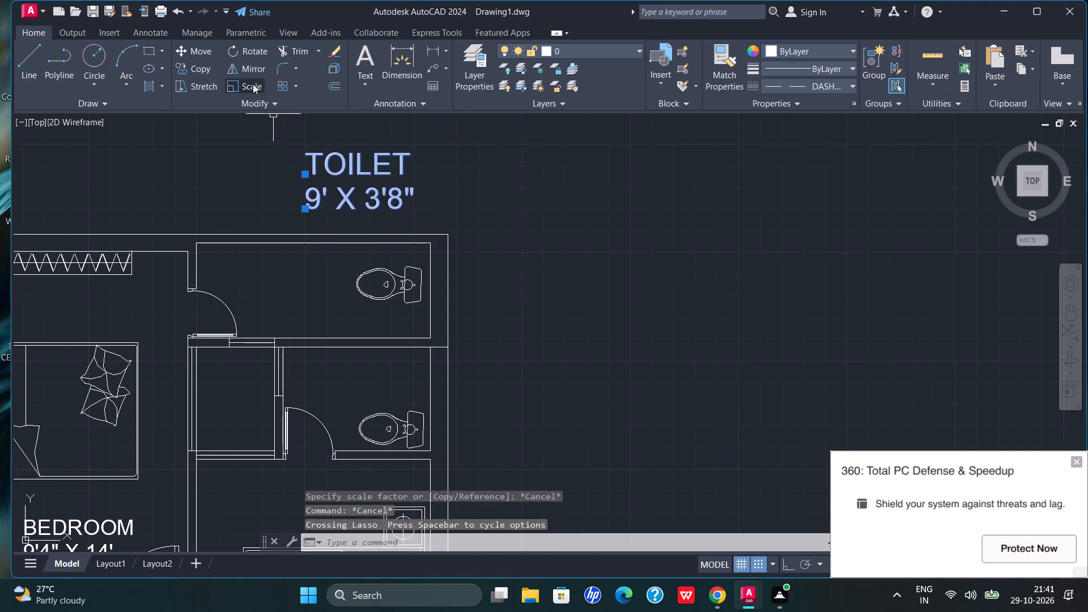
left_click(253, 84)
left_click(307, 168)
left_click(332, 171)
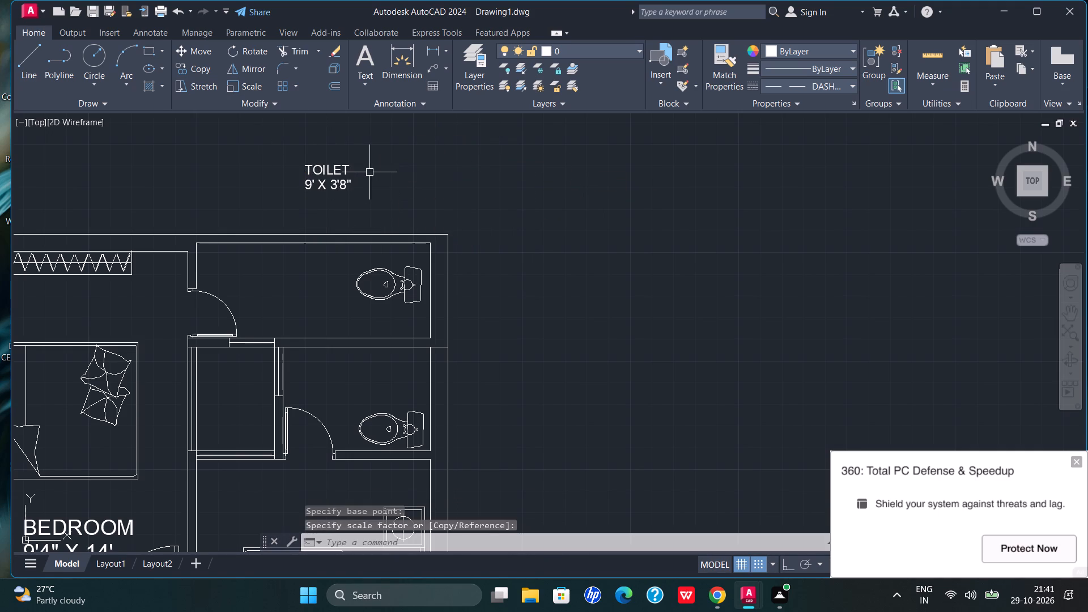
Move the TOILET 9' X 3'8" label into the upper-right toilet, between the door swing and the WC.
left_click_drag(381, 152, 360, 201)
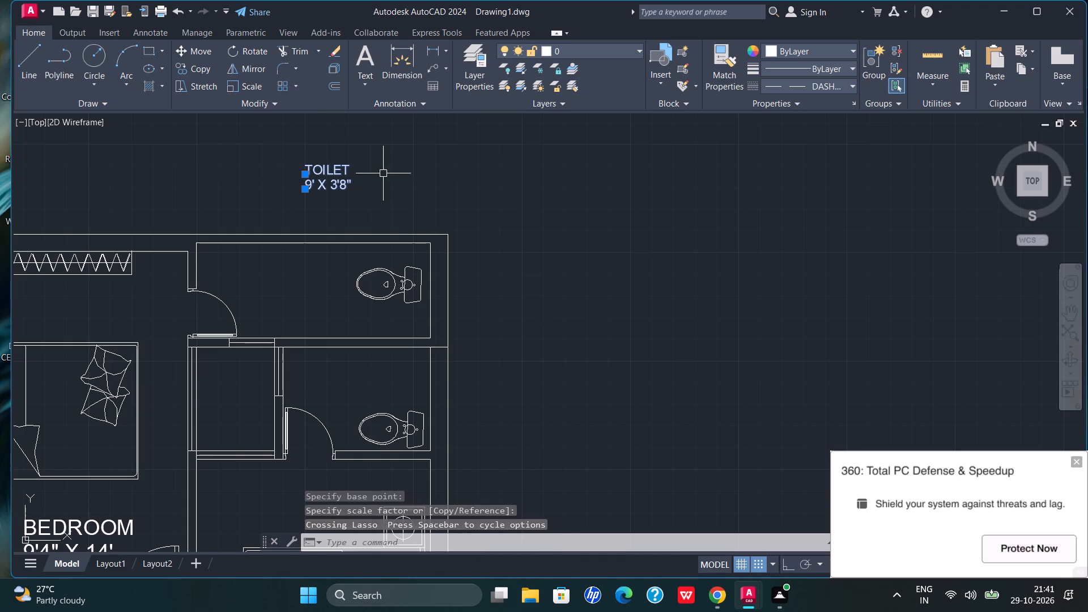
left_click(202, 53)
left_click(311, 177)
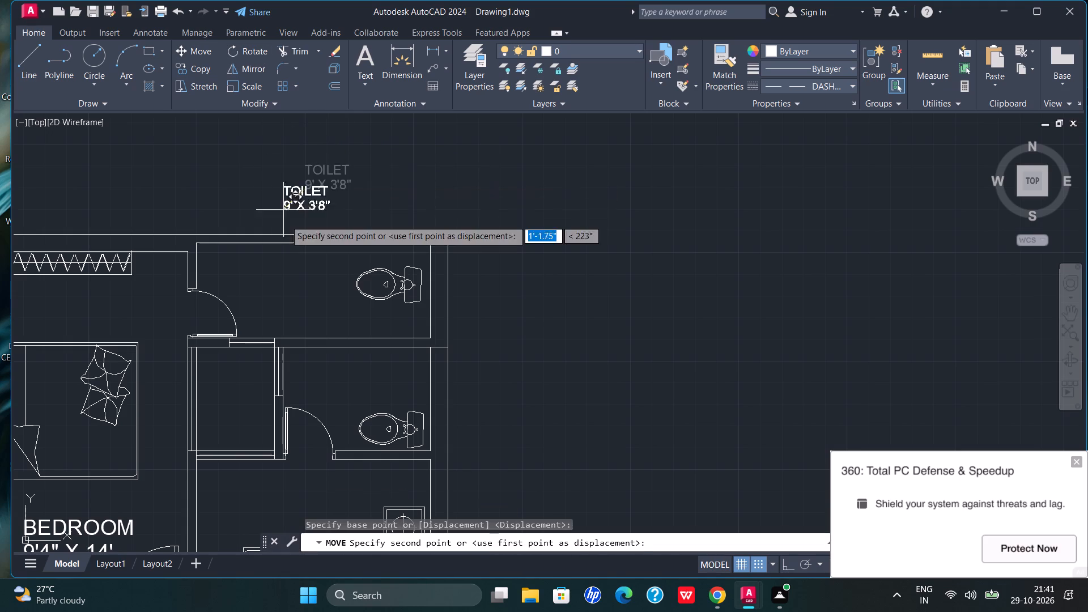
left_click(268, 294)
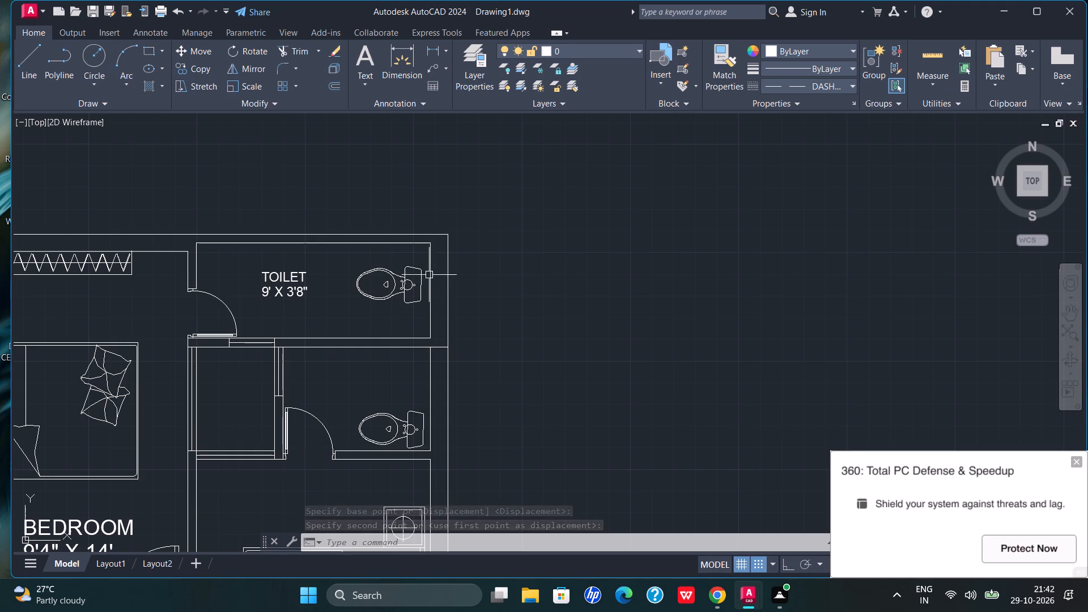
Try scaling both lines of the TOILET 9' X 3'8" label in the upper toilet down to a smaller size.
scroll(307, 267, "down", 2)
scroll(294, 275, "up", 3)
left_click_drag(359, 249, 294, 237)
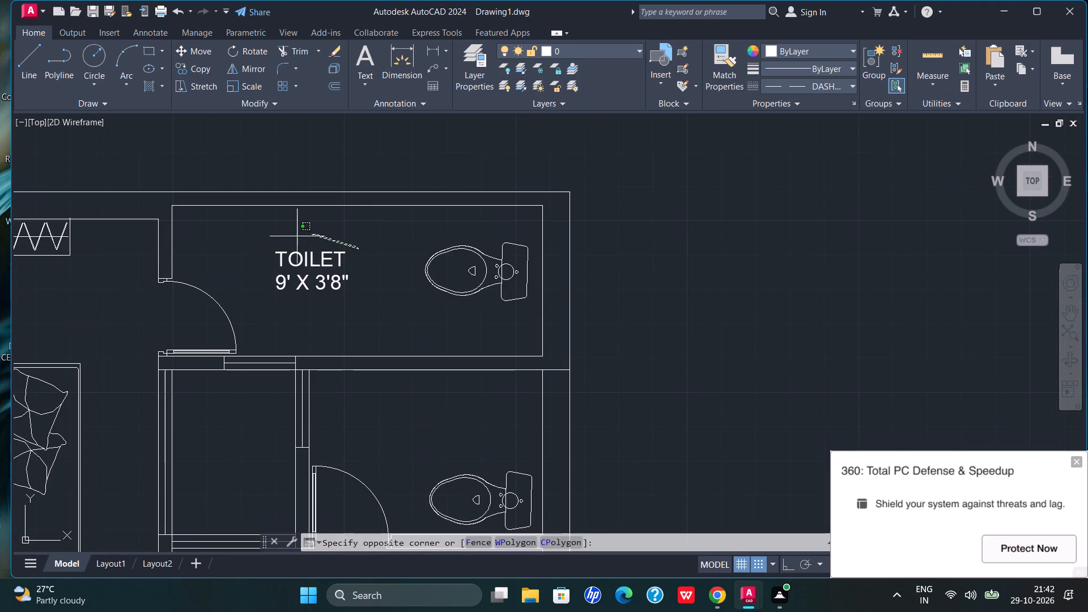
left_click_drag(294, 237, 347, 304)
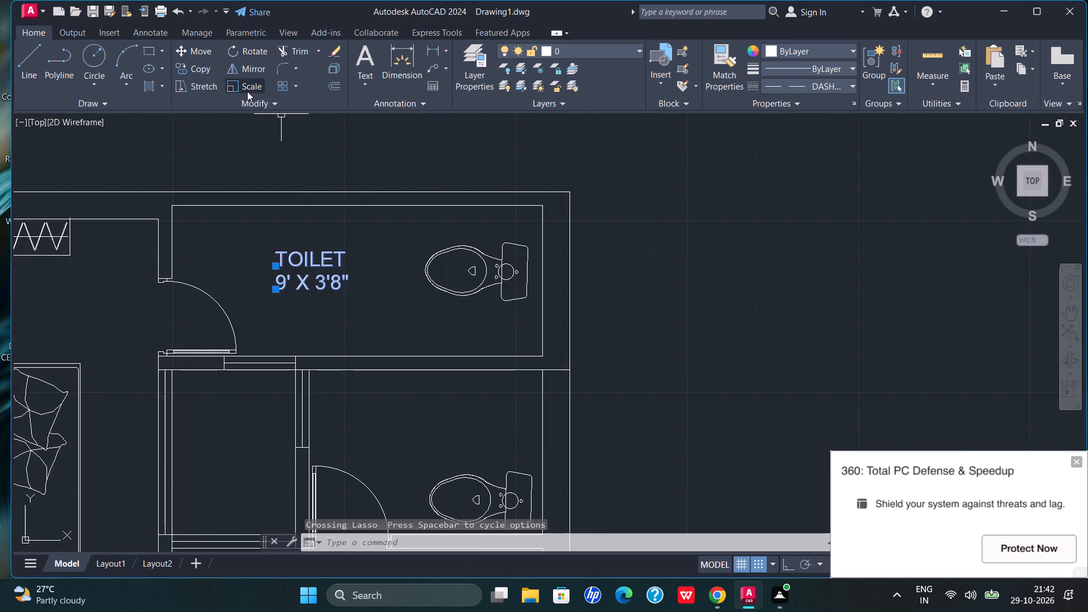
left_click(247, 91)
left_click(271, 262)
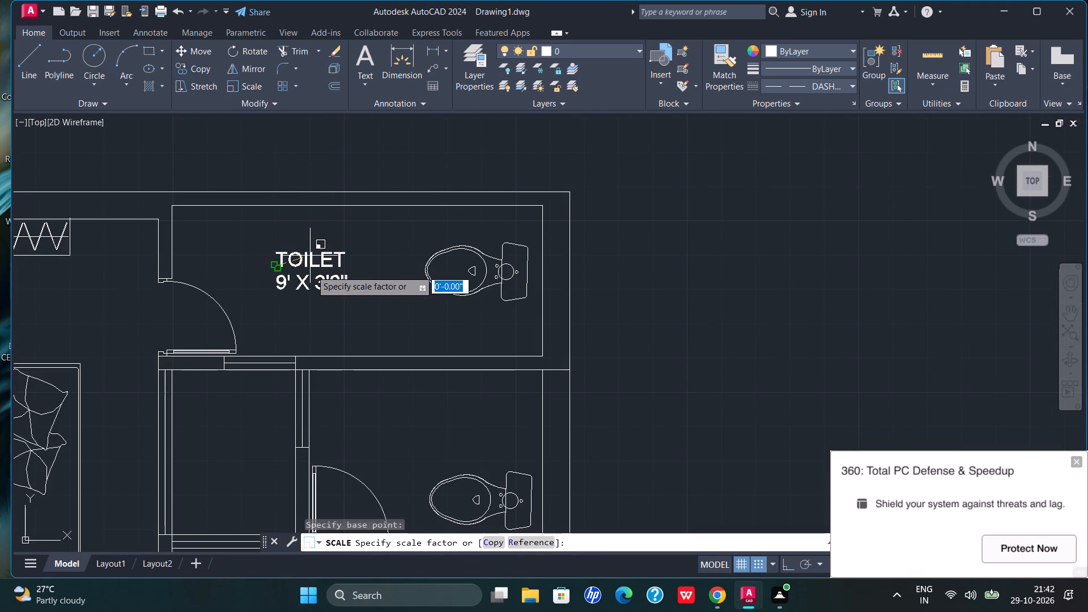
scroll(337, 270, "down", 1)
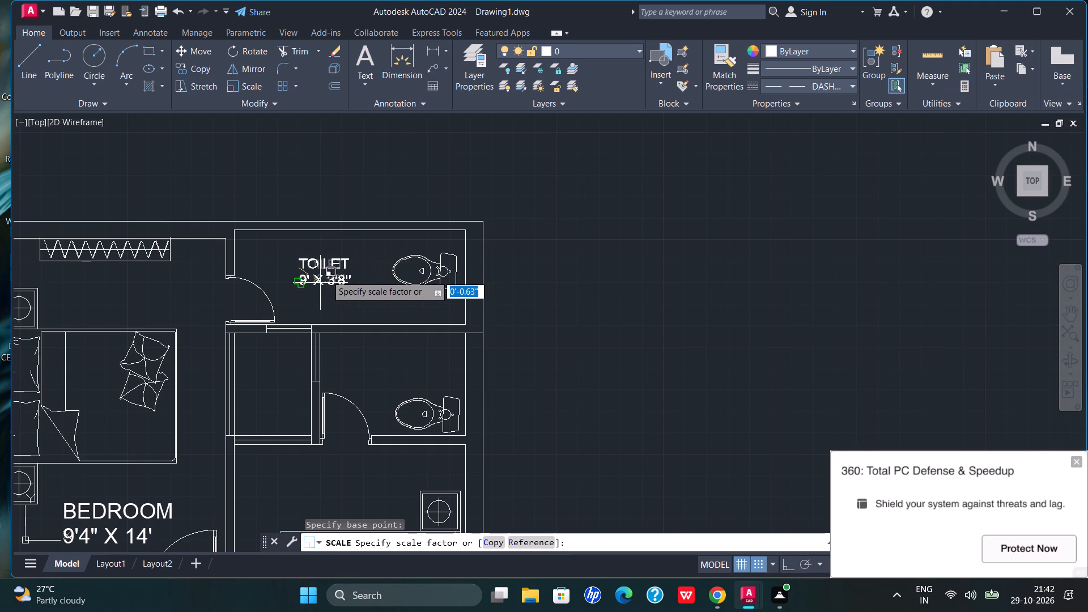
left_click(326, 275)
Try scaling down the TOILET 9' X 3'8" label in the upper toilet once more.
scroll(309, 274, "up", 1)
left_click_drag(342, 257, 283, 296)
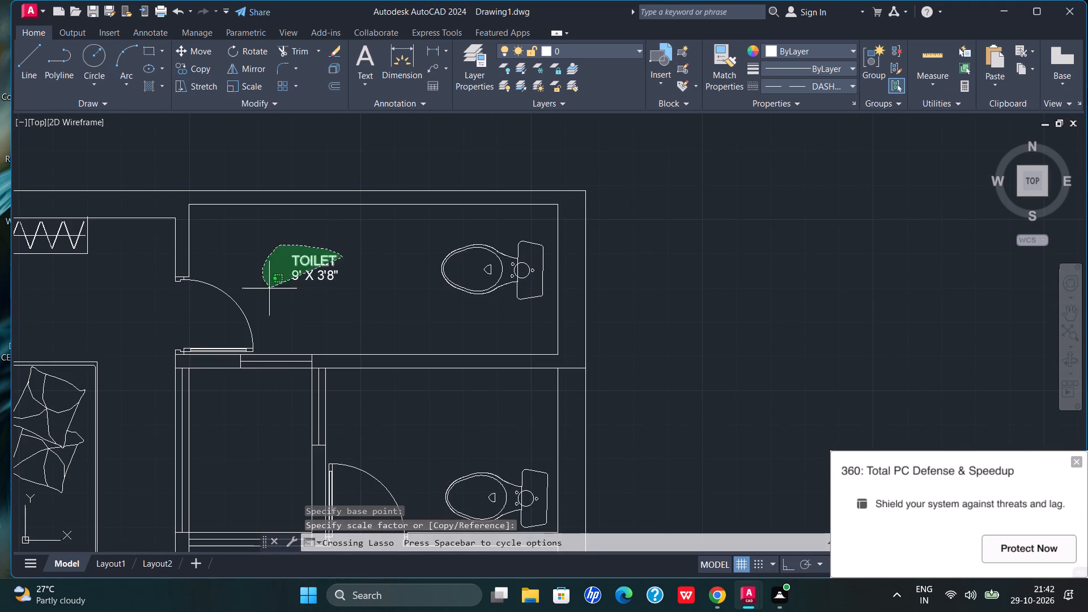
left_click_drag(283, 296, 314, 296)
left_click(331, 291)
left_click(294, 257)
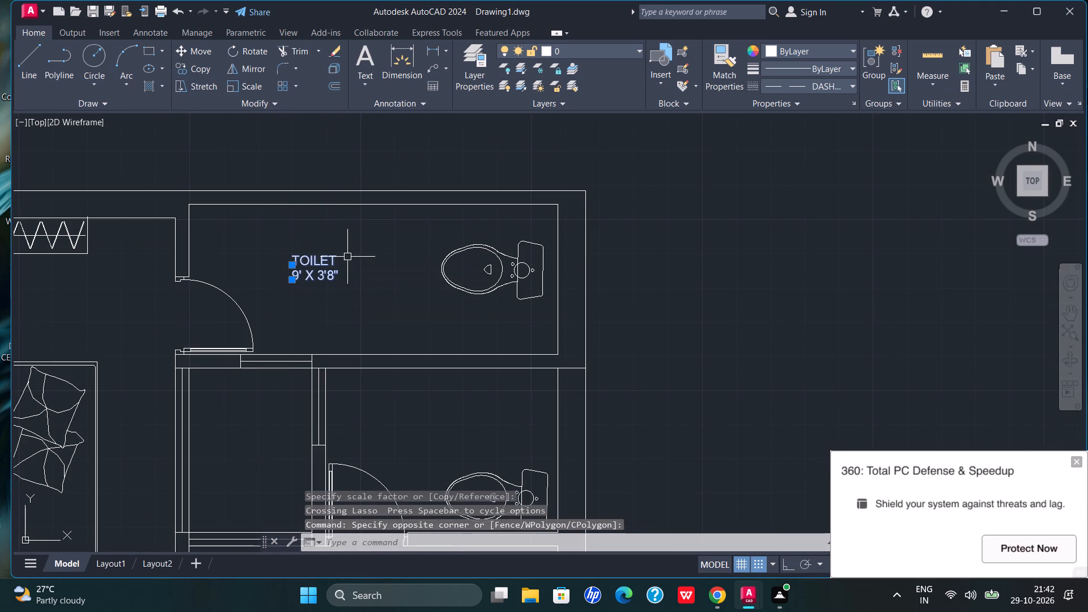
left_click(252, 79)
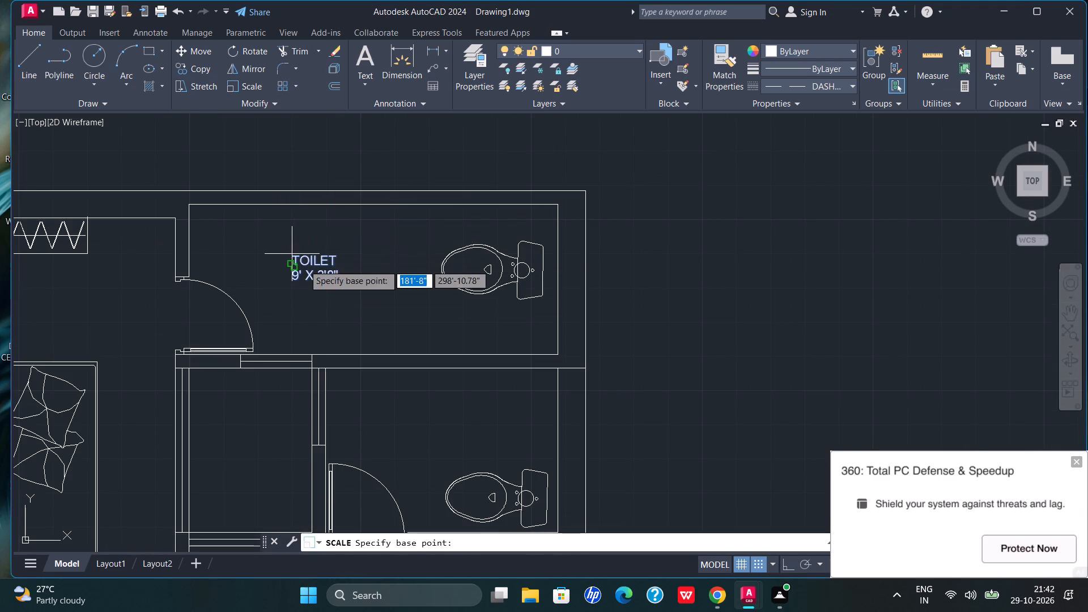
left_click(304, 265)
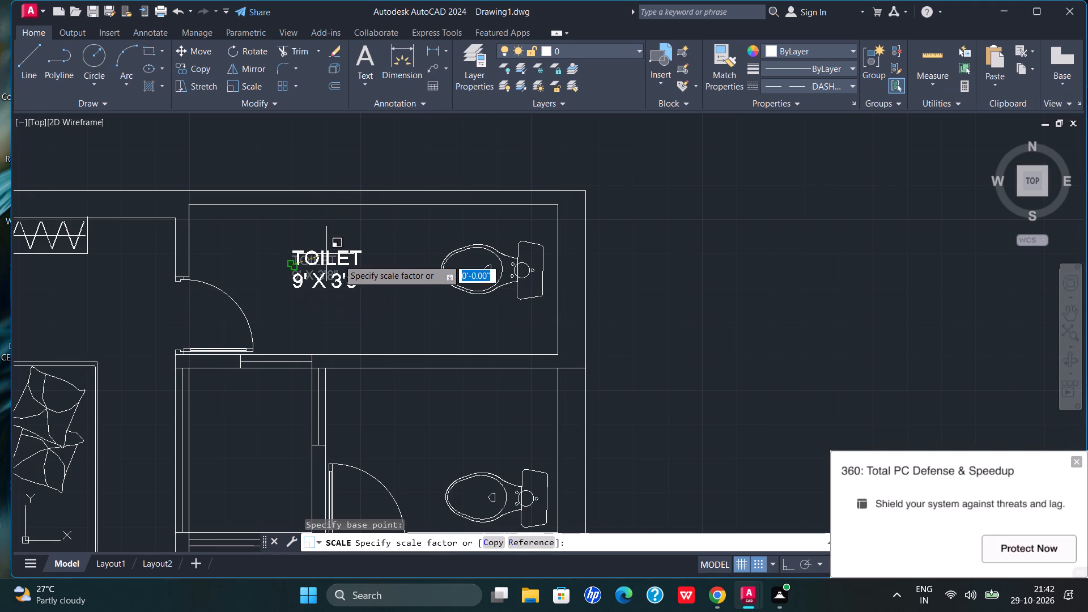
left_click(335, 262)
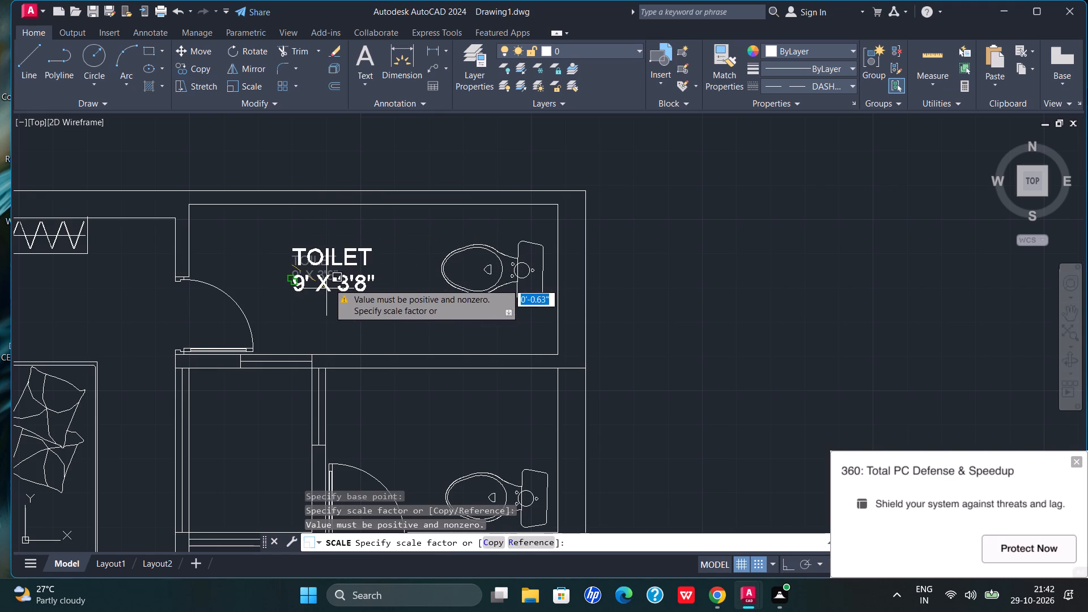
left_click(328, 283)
Scale up both lines of the TOILET 9' X 3'8" label to fill more space between the door swing and the WC.
left_click_drag(335, 258, 331, 279)
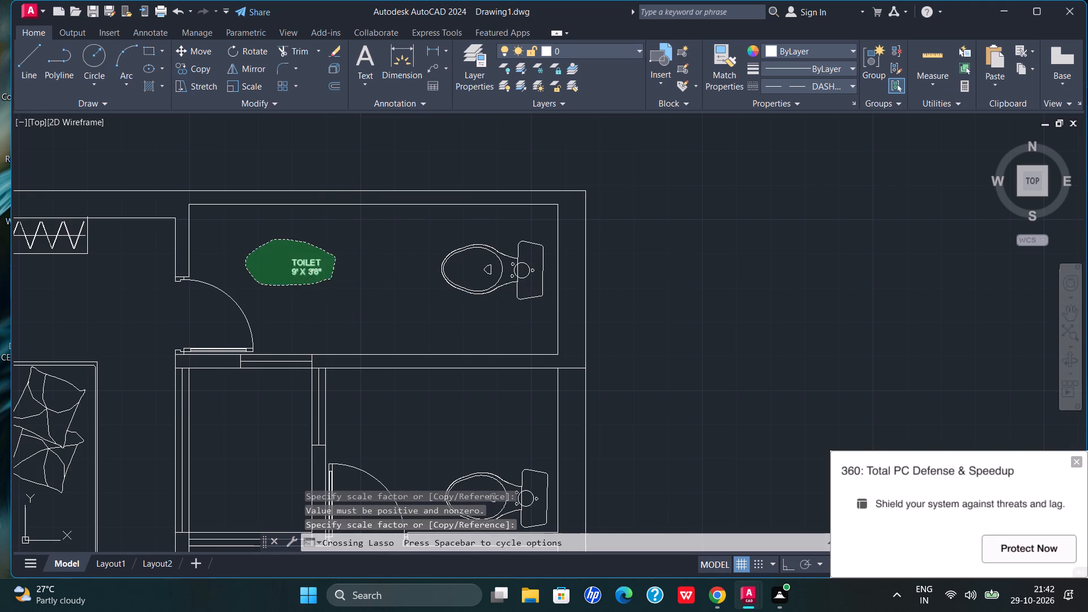
left_click(253, 87)
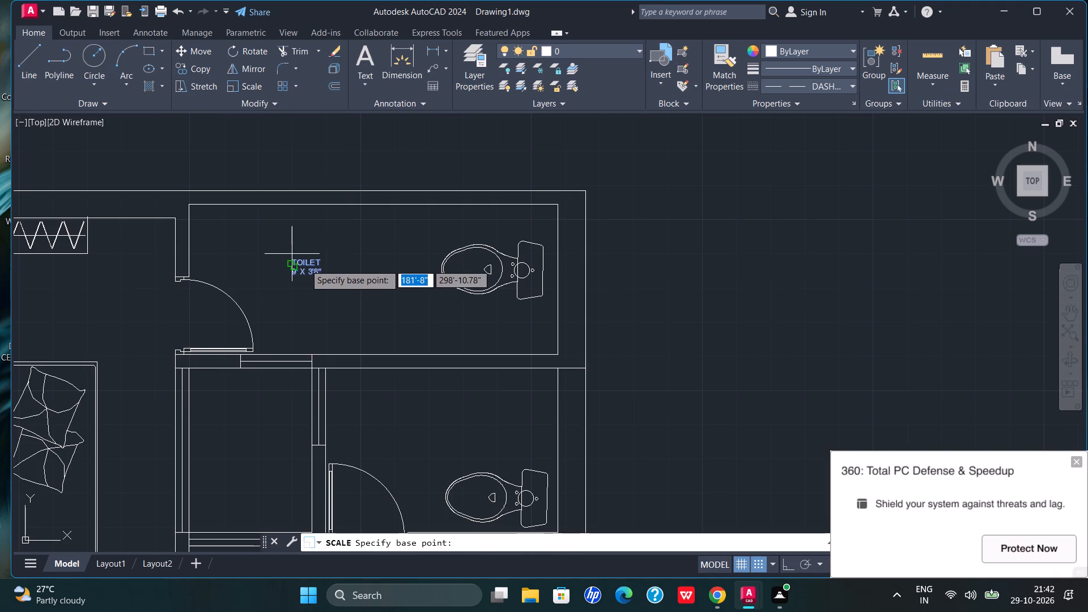
left_click(305, 264)
left_click(336, 278)
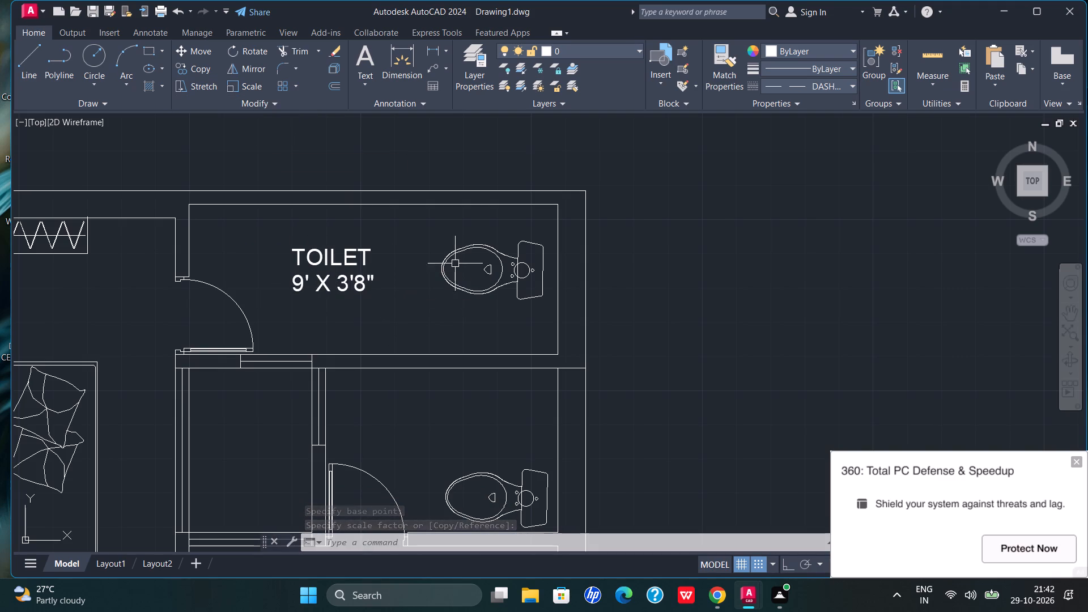
Copy the two-line TOILET 9' X 3'8" label into the second toilet directly below, above its WC.
left_click_drag(384, 231, 398, 305)
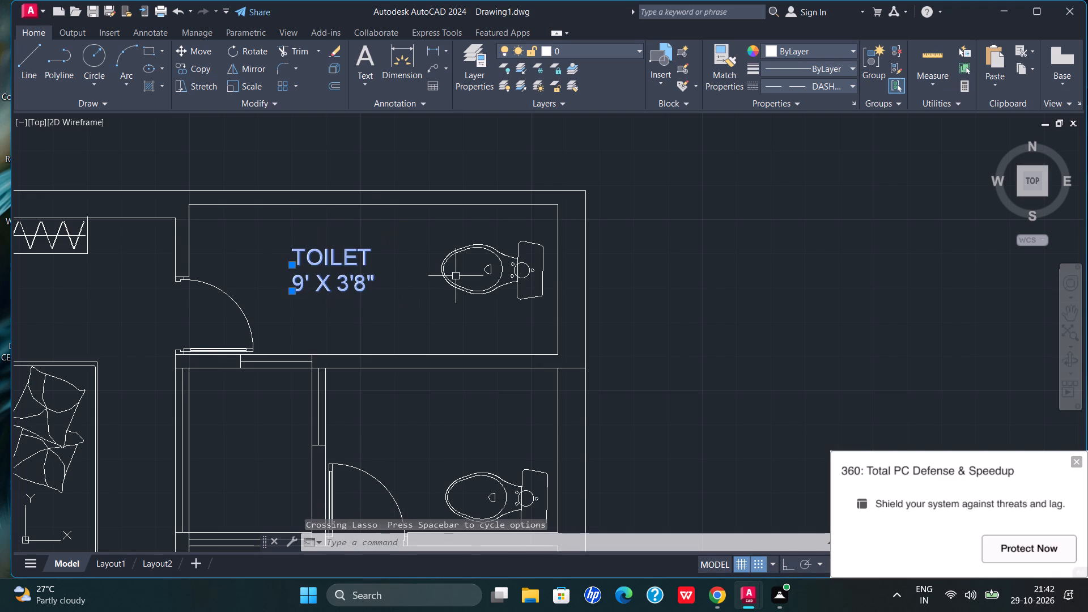
key("ctrl+c")
key("ctrl+v")
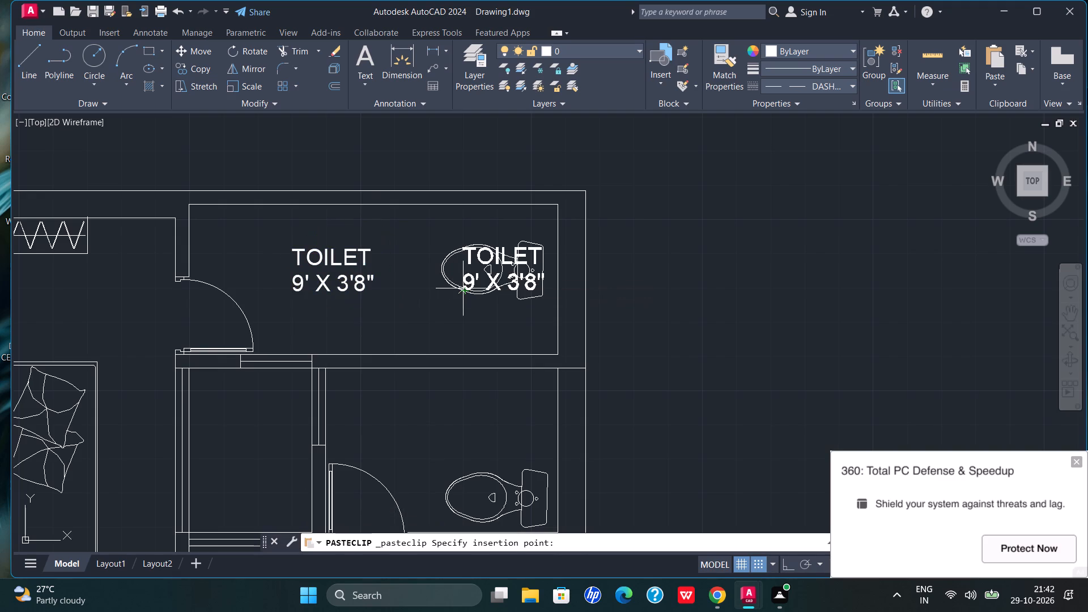
left_click(382, 449)
Change the dimension line of the copied label in the second toilet to 5'8" X 4' and finish text editing.
scroll(430, 465, "up", 1)
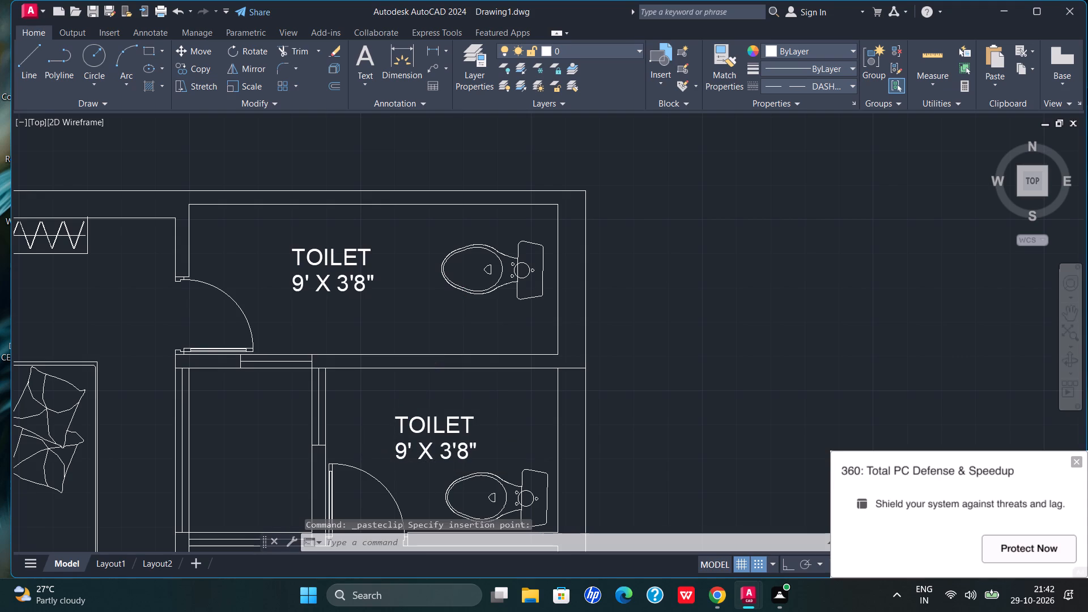
double_click(397, 445)
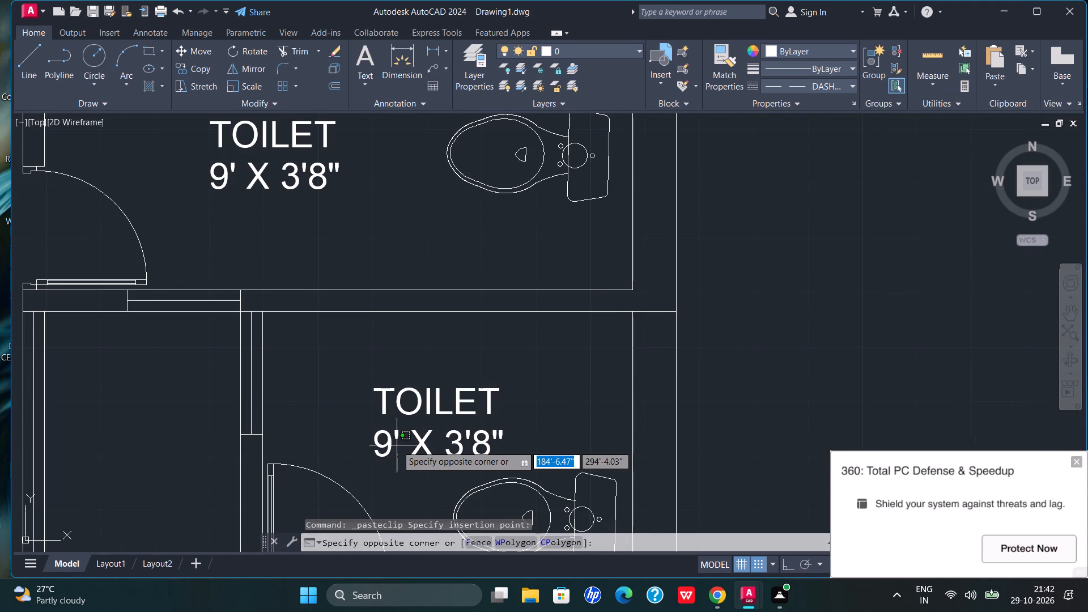
key("Escape")
key("Escape")
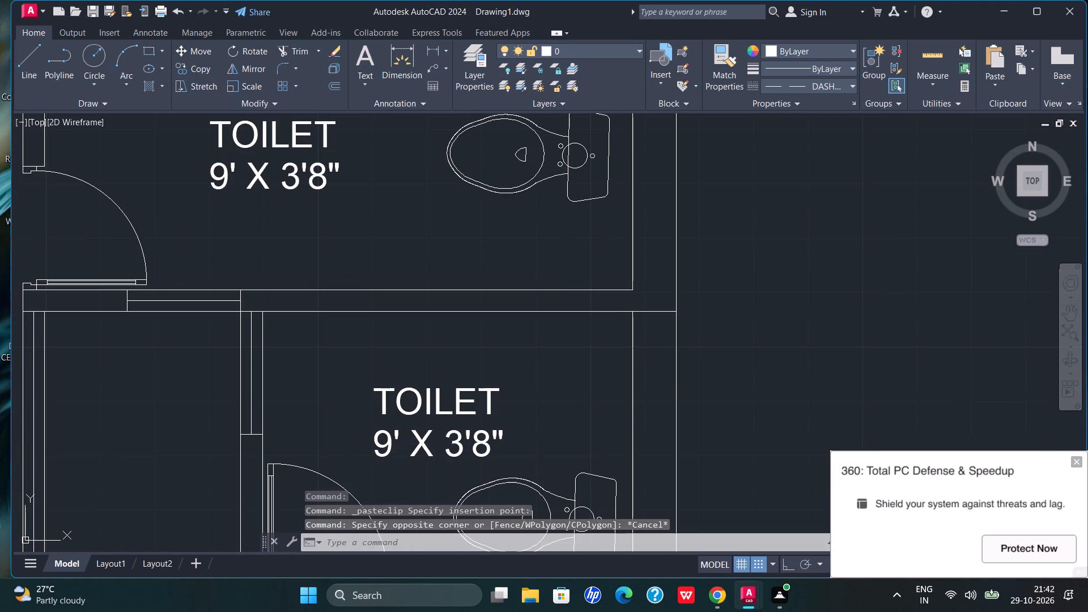
double_click(469, 443)
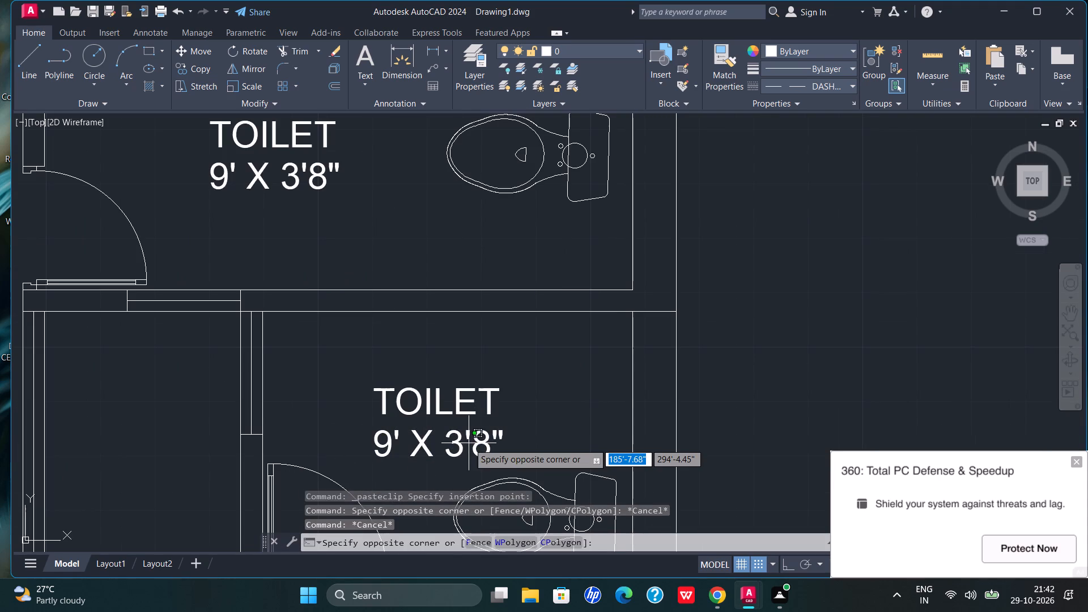
triple_click(465, 454)
left_click(495, 440)
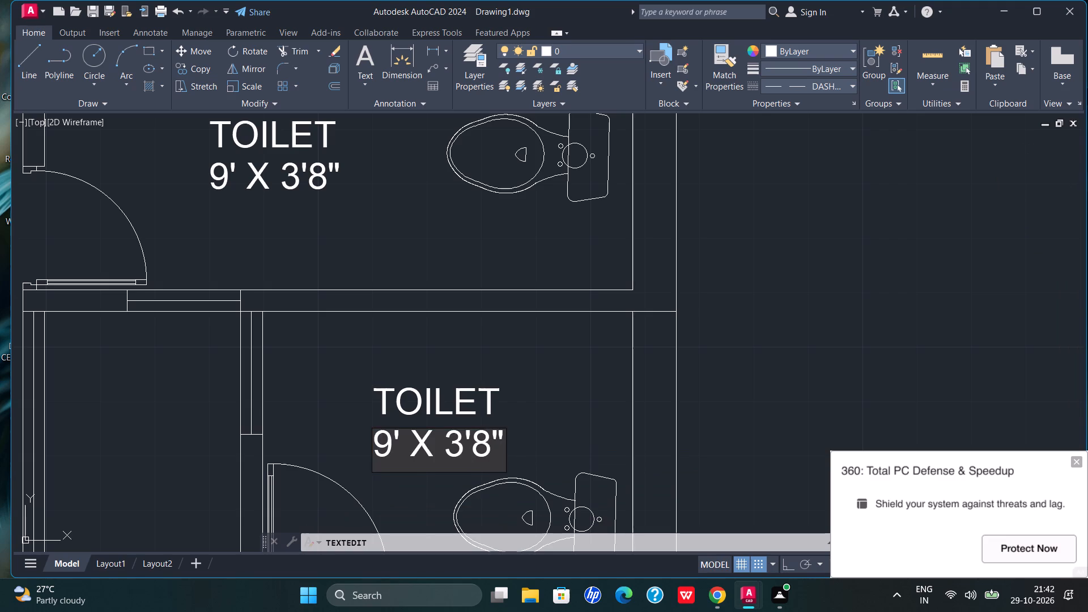
key("Right")
key("BackSpace")
key("BackSpace")
key("BackSpace")
key("BackSpace")
key("BackSpace")
key("BackSpace")
key("BackSpace")
key("BackSpace")
key("BackSpace")
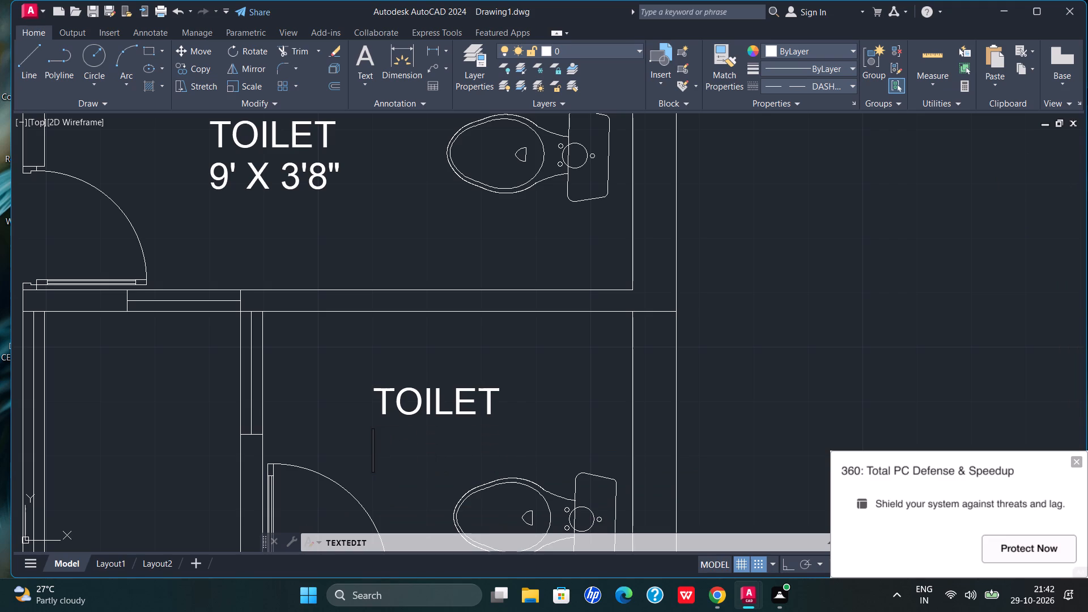
type("5'")
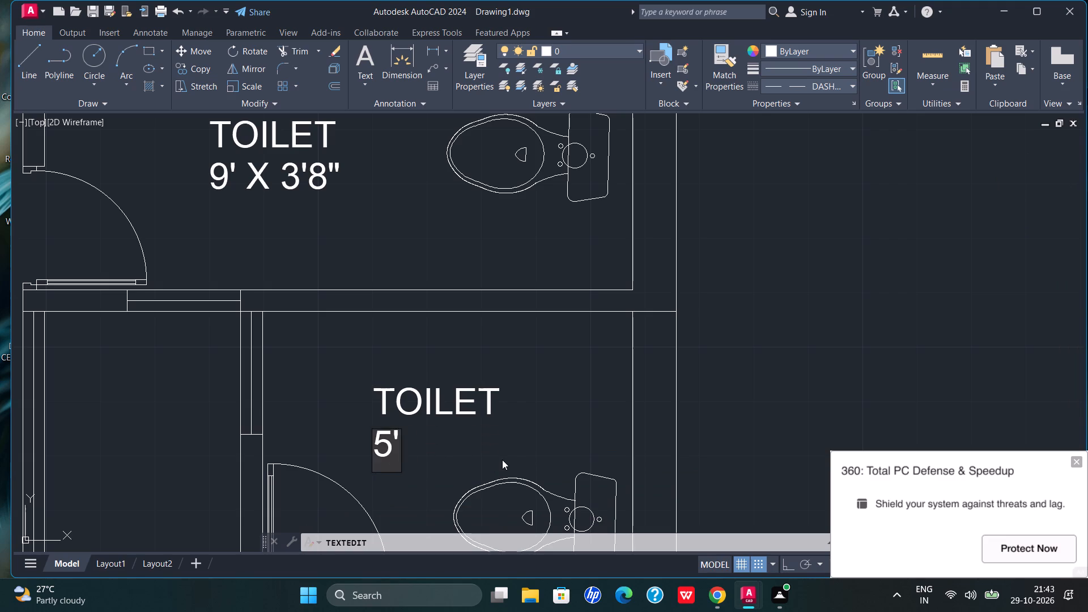
type("8\" X")
key("space")
type("4'")
key("Return")
key("Return")
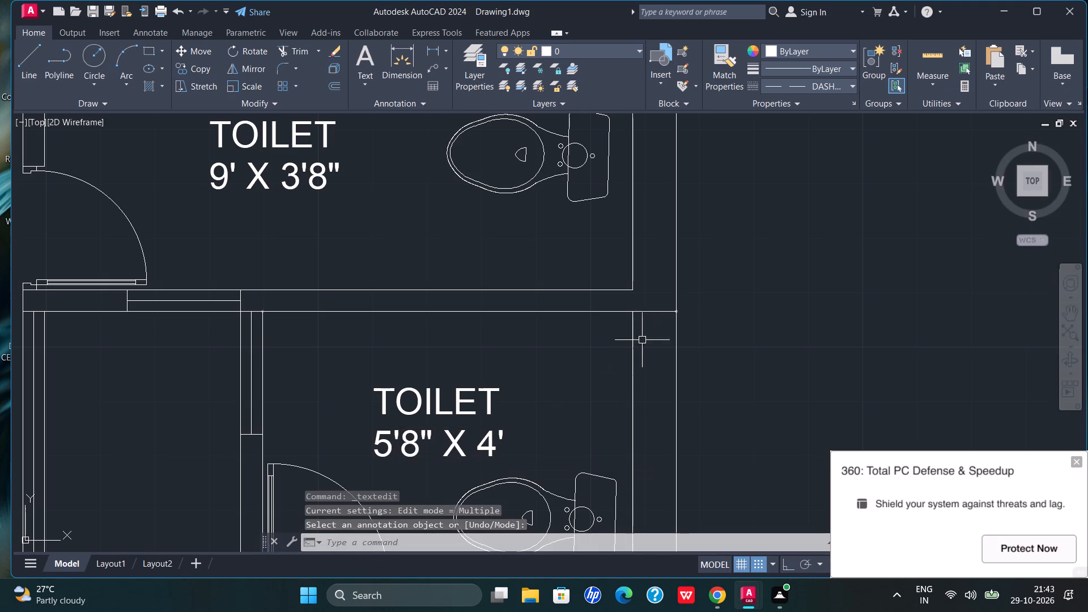
Copy the two-line TOILET 5'8" X 4' label into the small space between the bedroom and the second toilet.
scroll(481, 390, "down", 2)
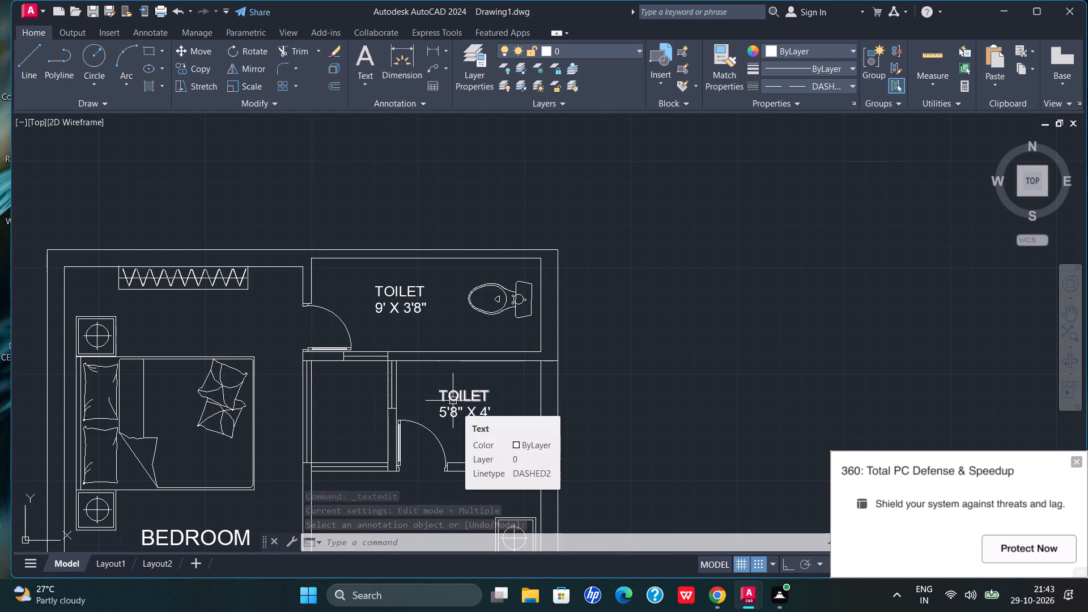
scroll(453, 401, "up", 2)
left_click_drag(590, 380, 467, 372)
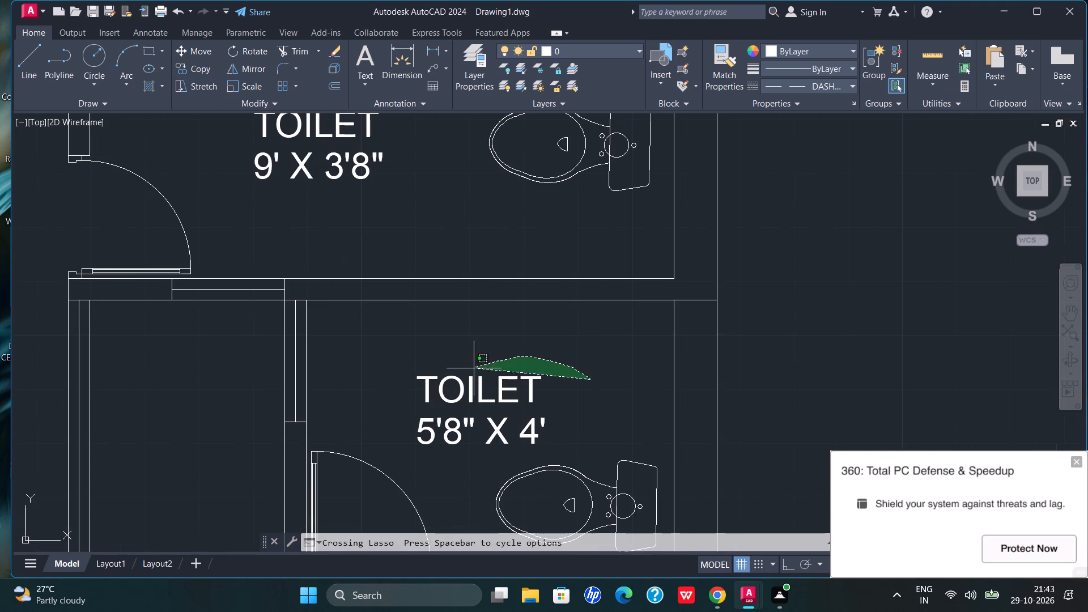
left_click_drag(467, 372, 525, 427)
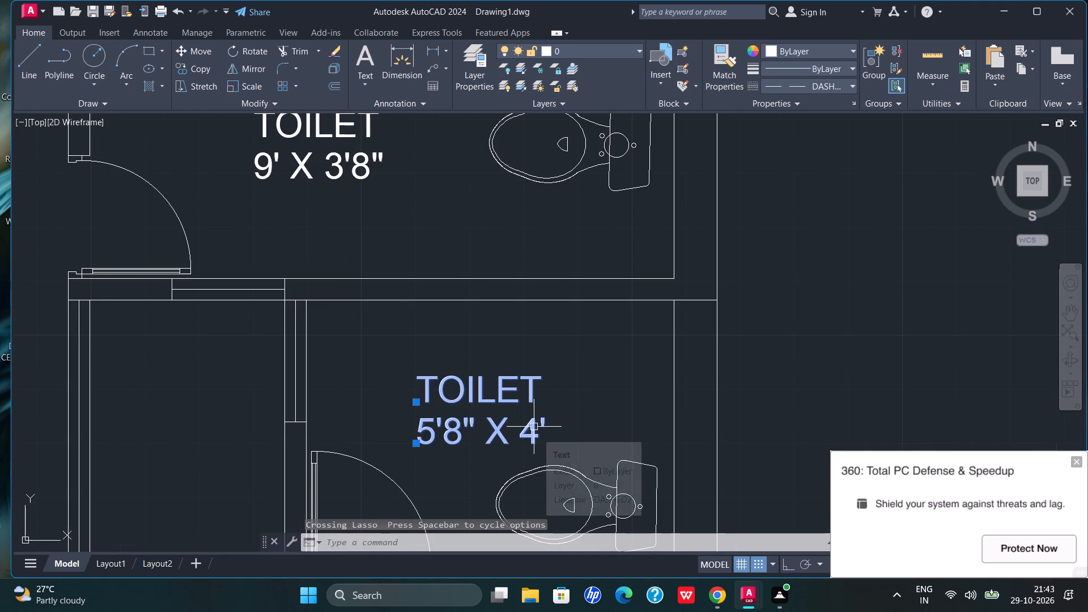
key("ctrl+c")
scroll(554, 415, "down", 2)
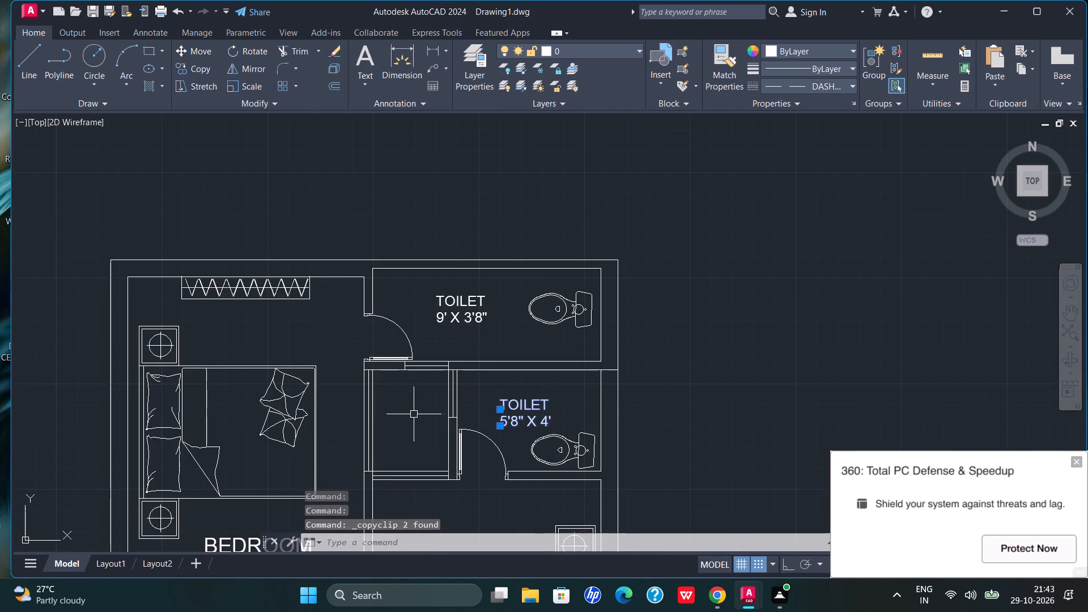
scroll(403, 412, "up", 1)
key("ctrl+v")
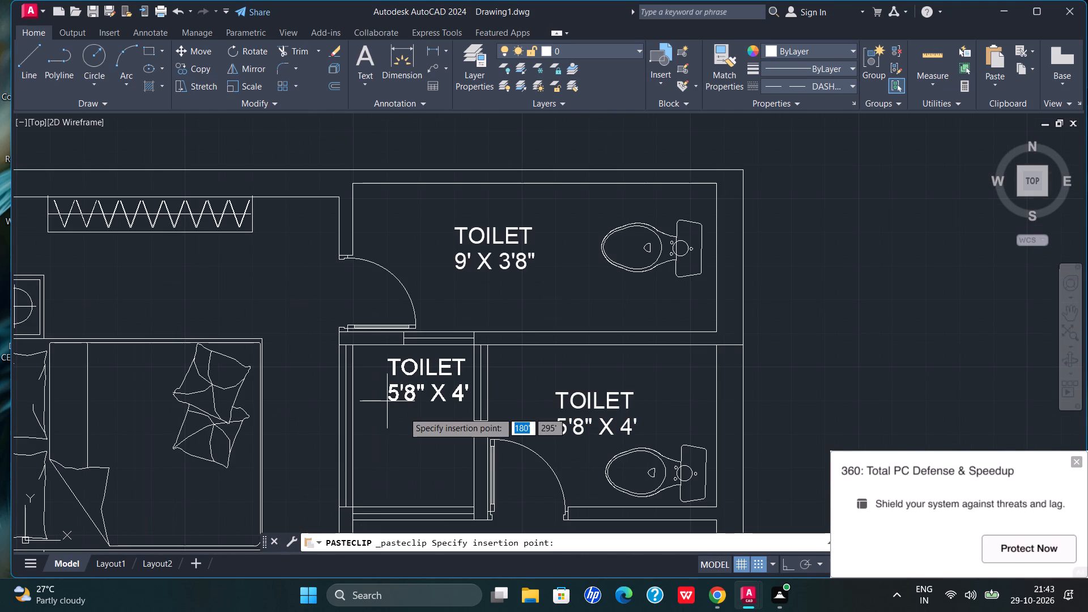
scroll(373, 444, "down", 1)
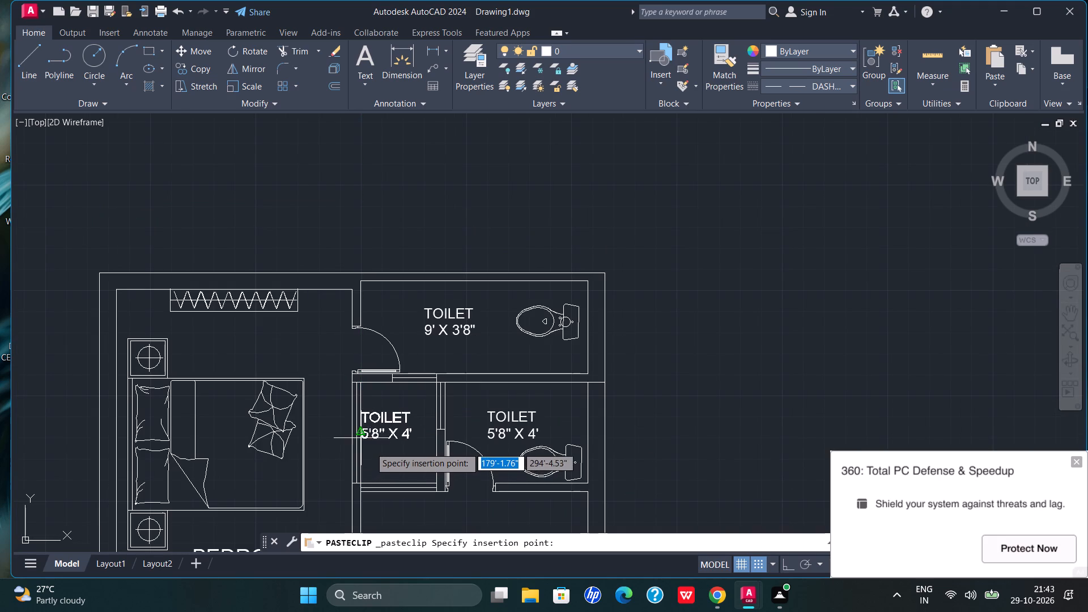
scroll(370, 447, "down", 2)
scroll(372, 447, "up", 4)
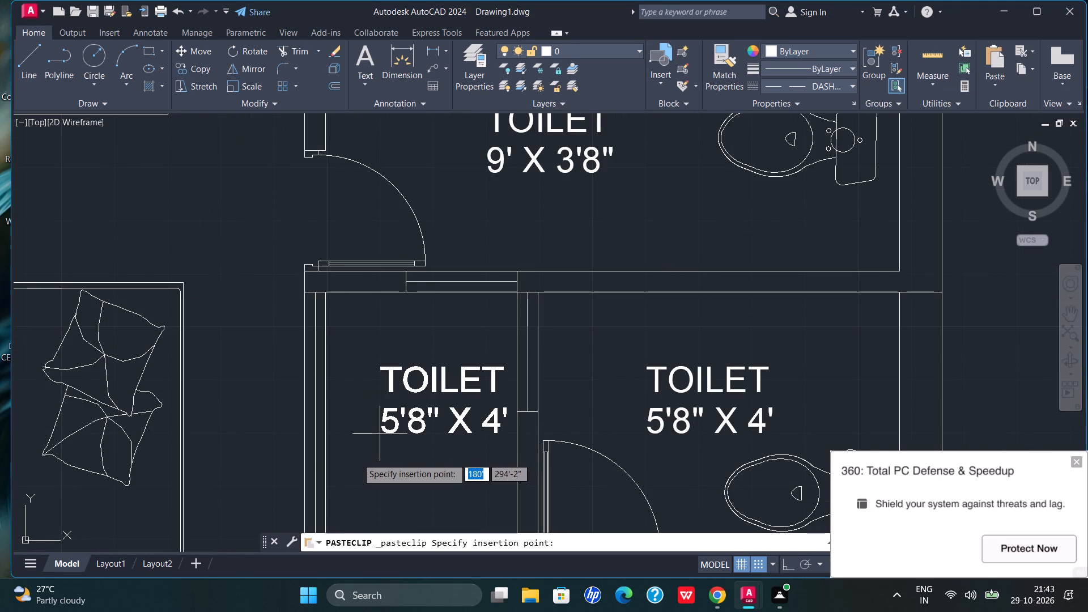
left_click(353, 456)
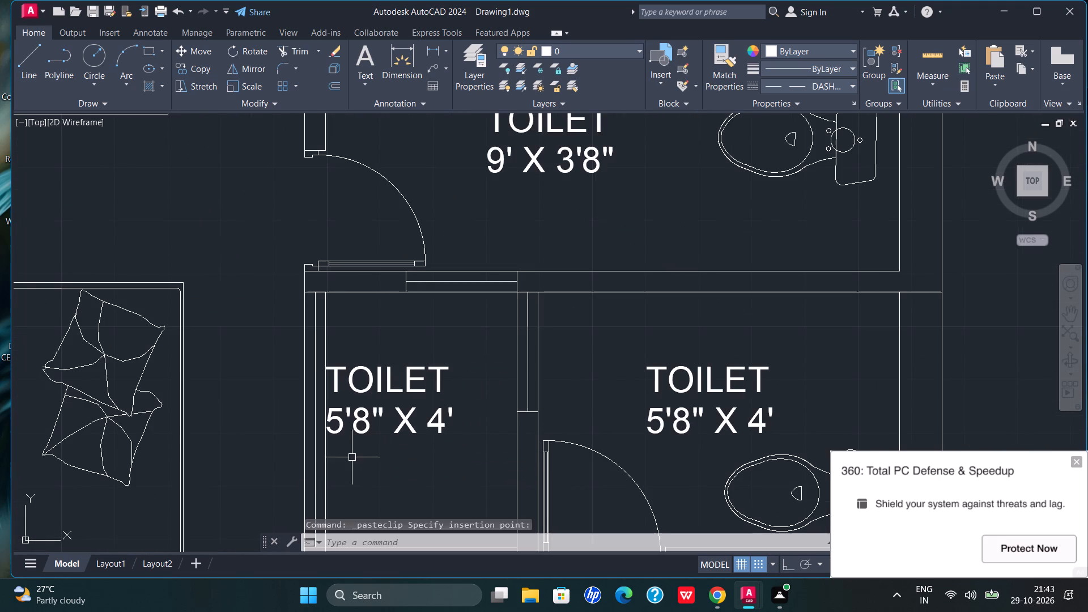
Scale down both lines of the copied TOILET 5'8" X 4' label so it fits between the walls of the small space.
left_click_drag(462, 349, 436, 440)
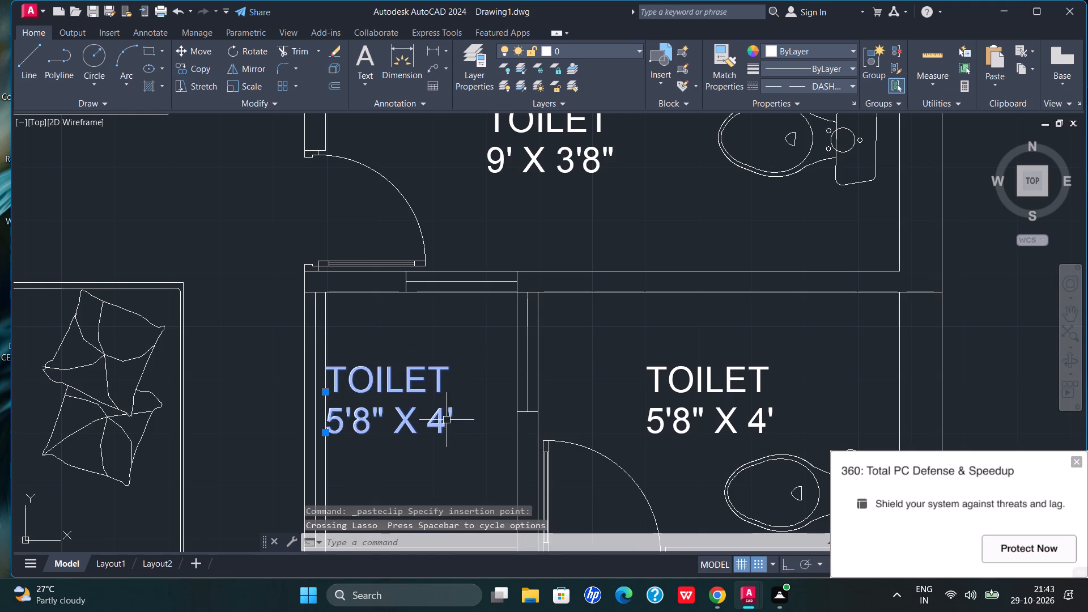
left_click(249, 84)
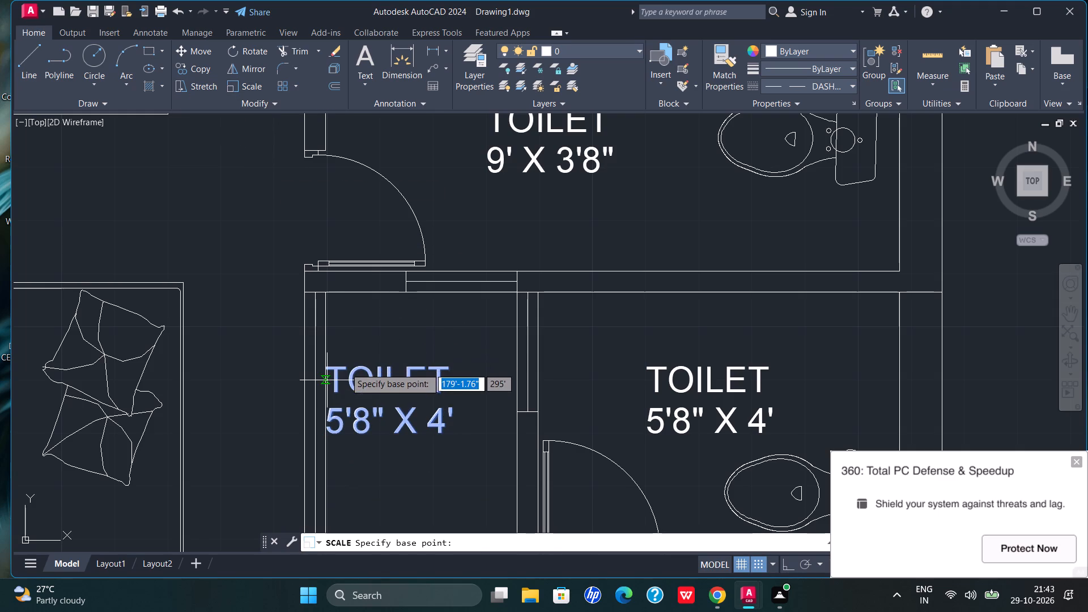
left_click(356, 362)
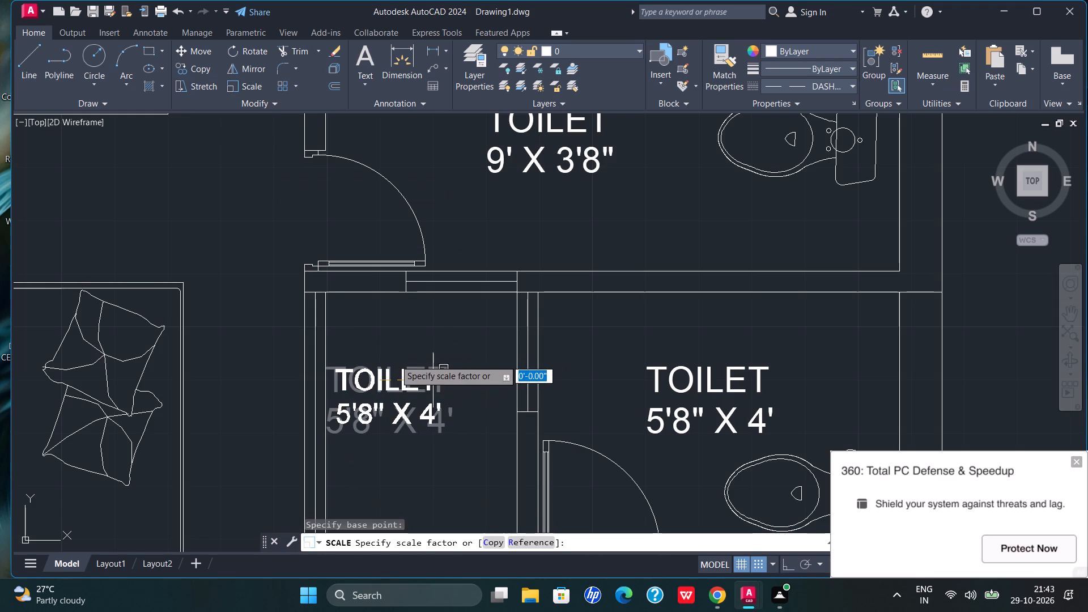
left_click(395, 360)
left_click(385, 366)
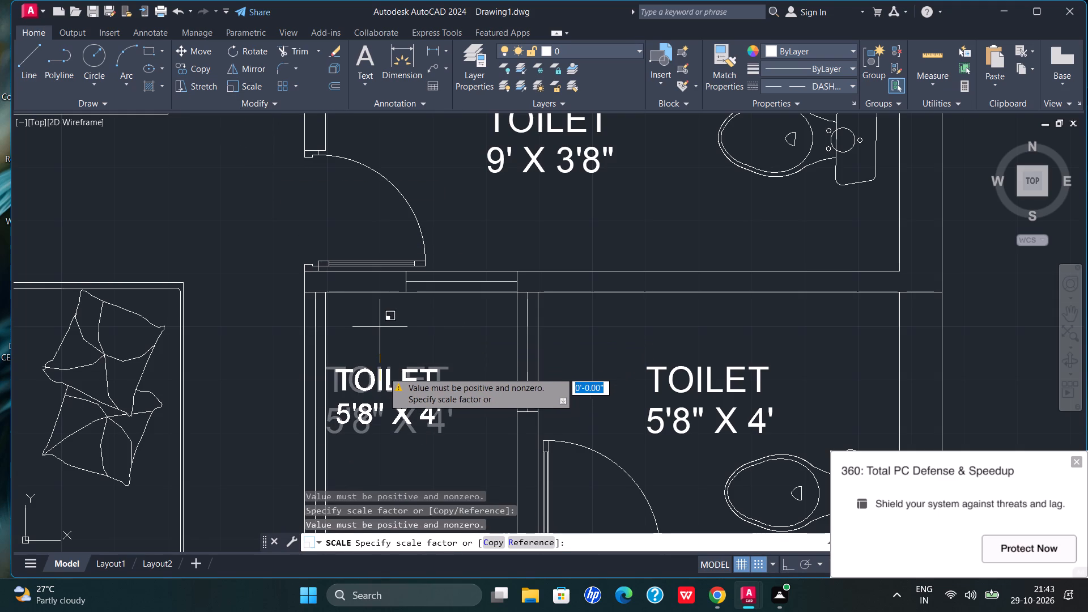
left_click(382, 375)
scroll(380, 373, "down", 3)
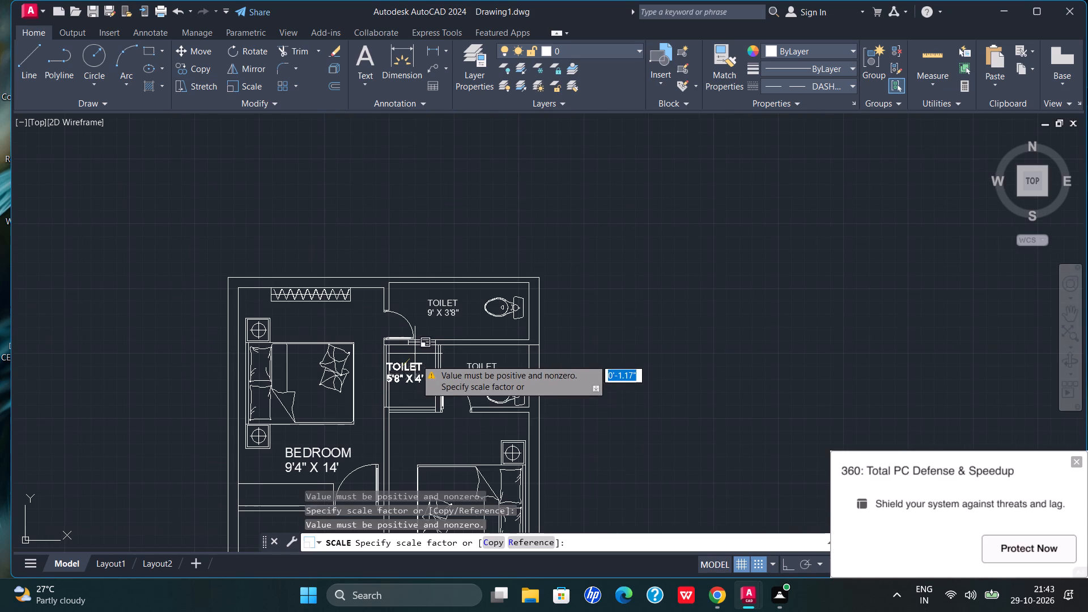
scroll(393, 393, "up", 2)
scroll(393, 393, "down", 2)
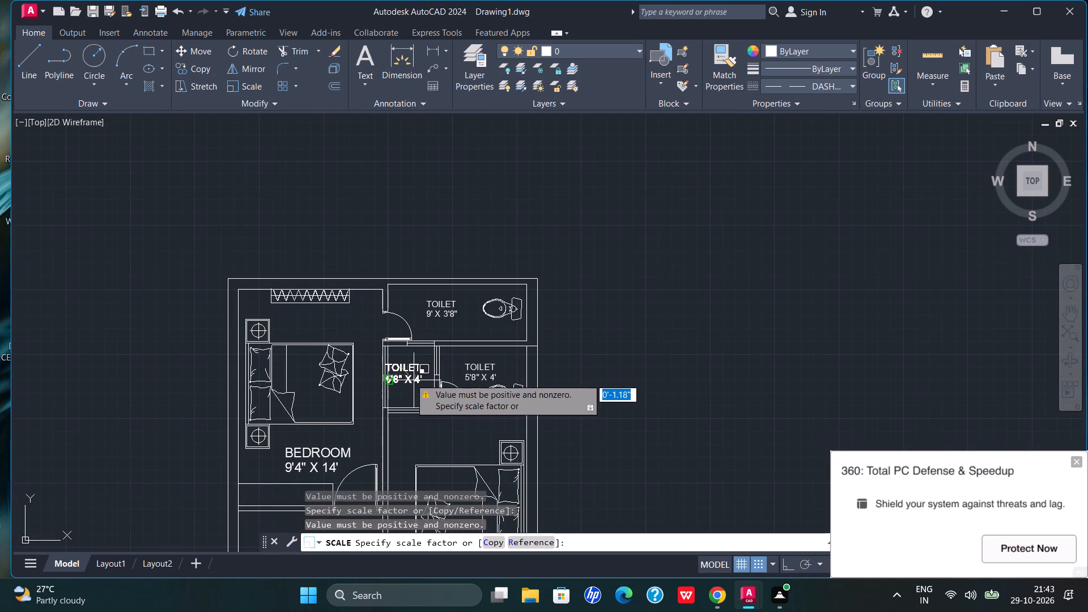
scroll(409, 363, "up", 2)
left_click(408, 363)
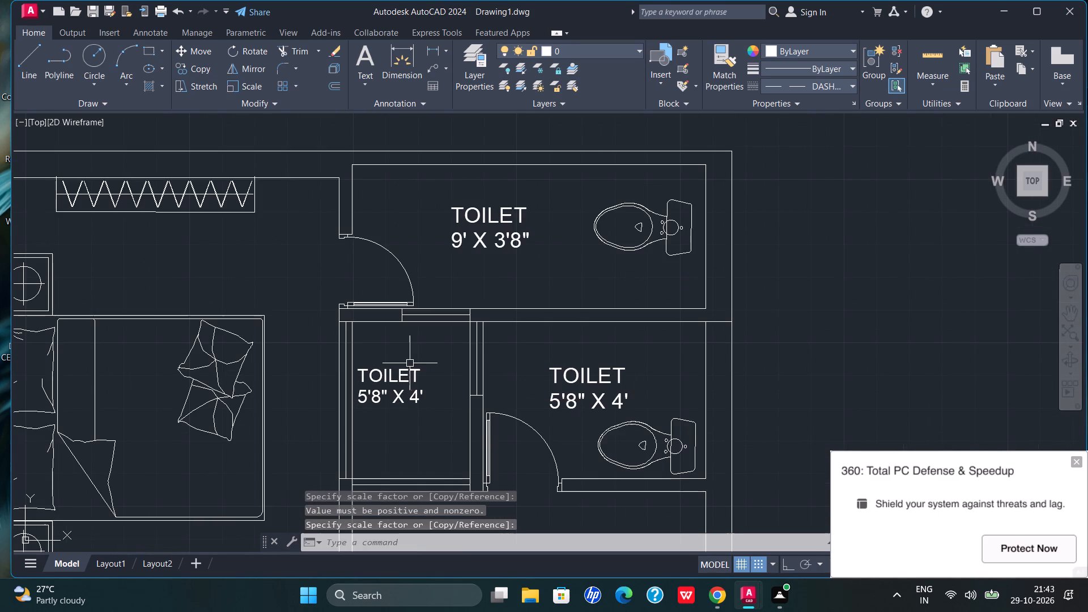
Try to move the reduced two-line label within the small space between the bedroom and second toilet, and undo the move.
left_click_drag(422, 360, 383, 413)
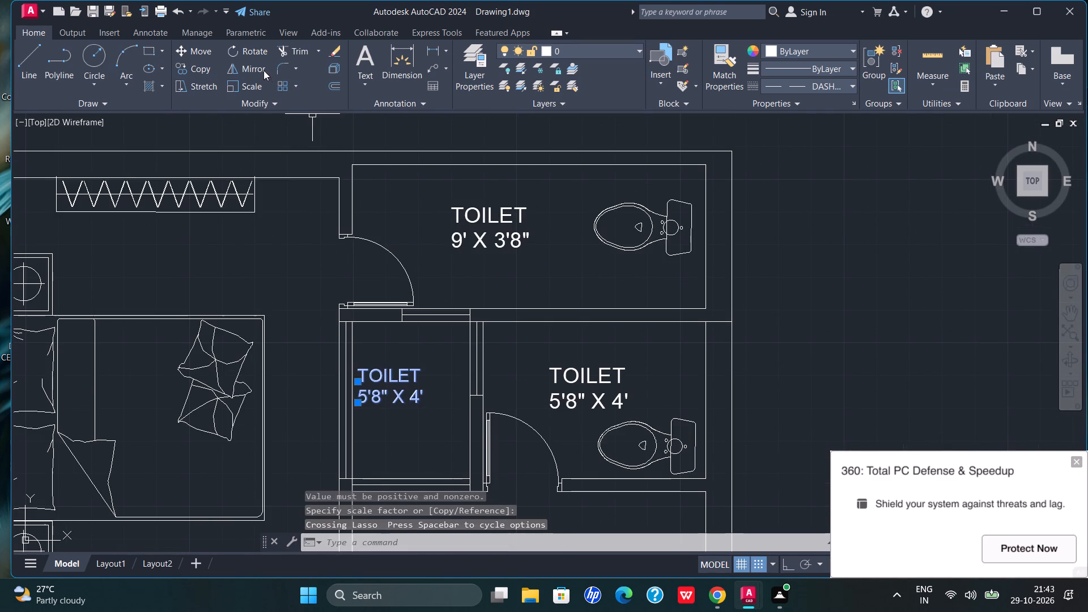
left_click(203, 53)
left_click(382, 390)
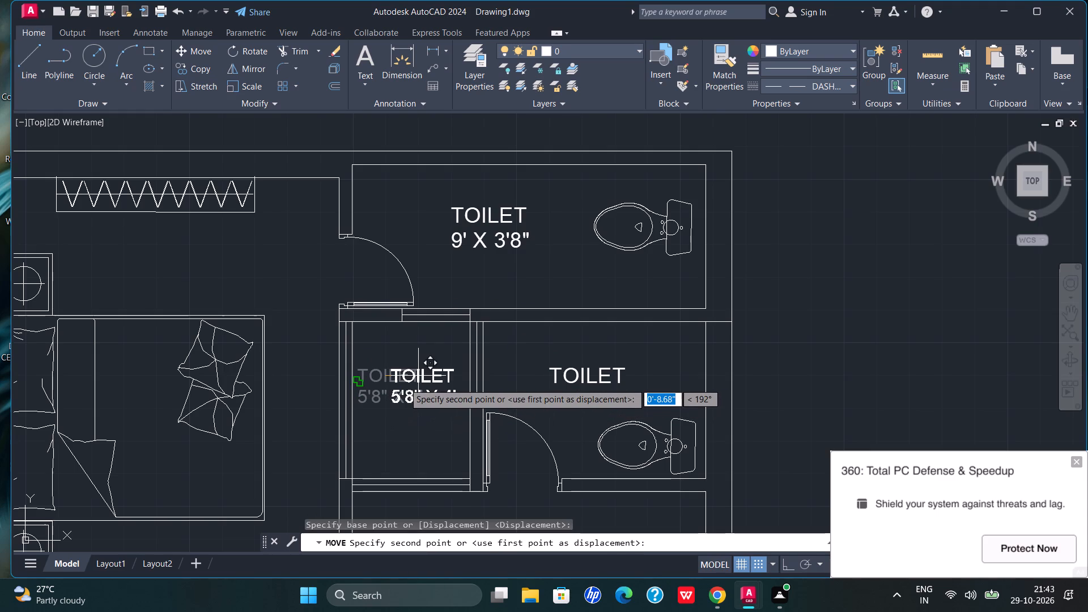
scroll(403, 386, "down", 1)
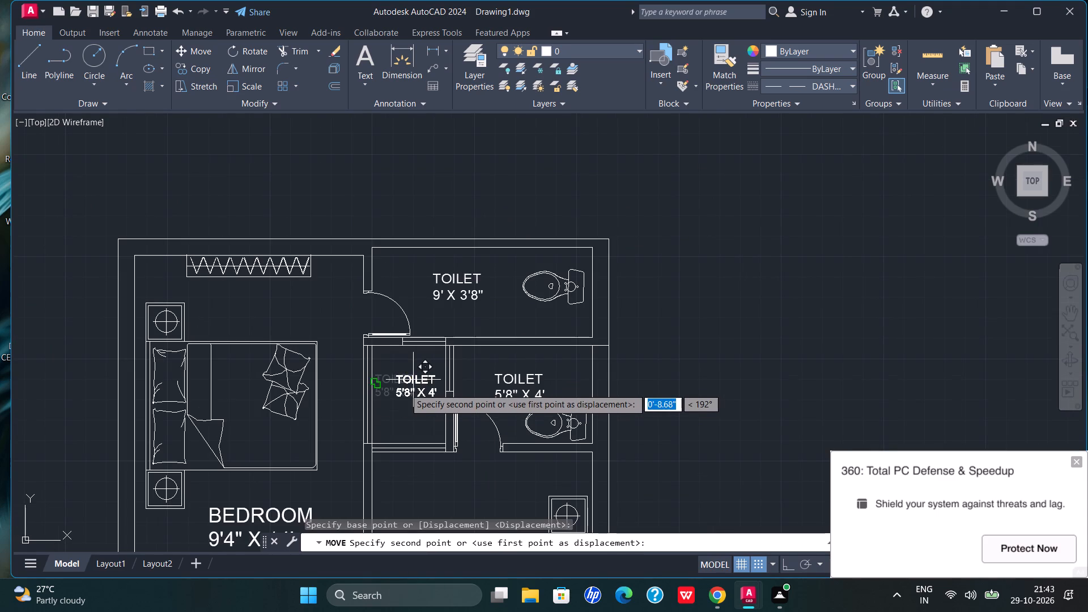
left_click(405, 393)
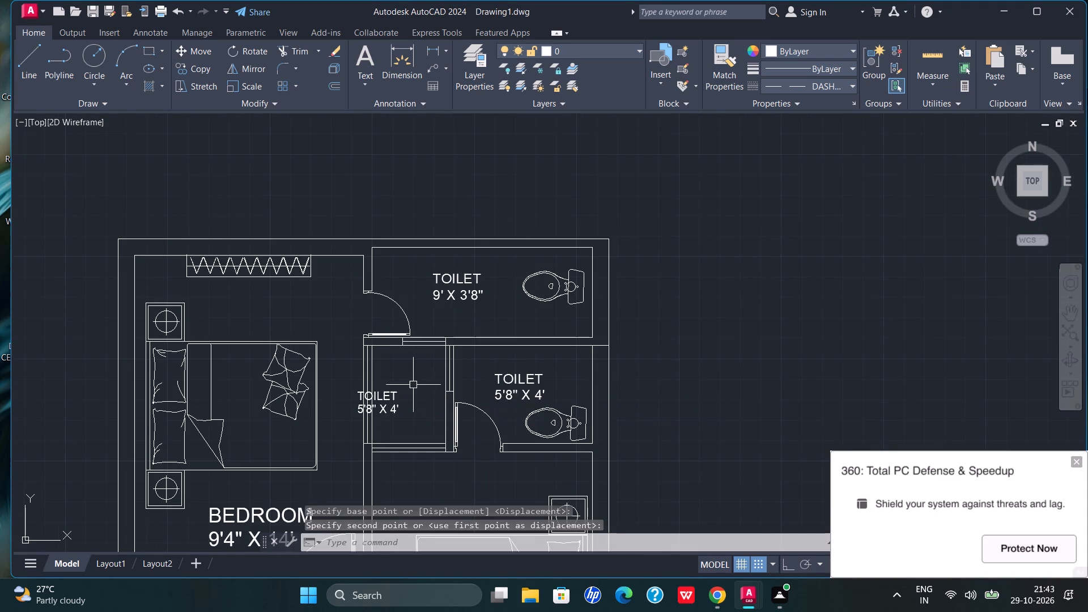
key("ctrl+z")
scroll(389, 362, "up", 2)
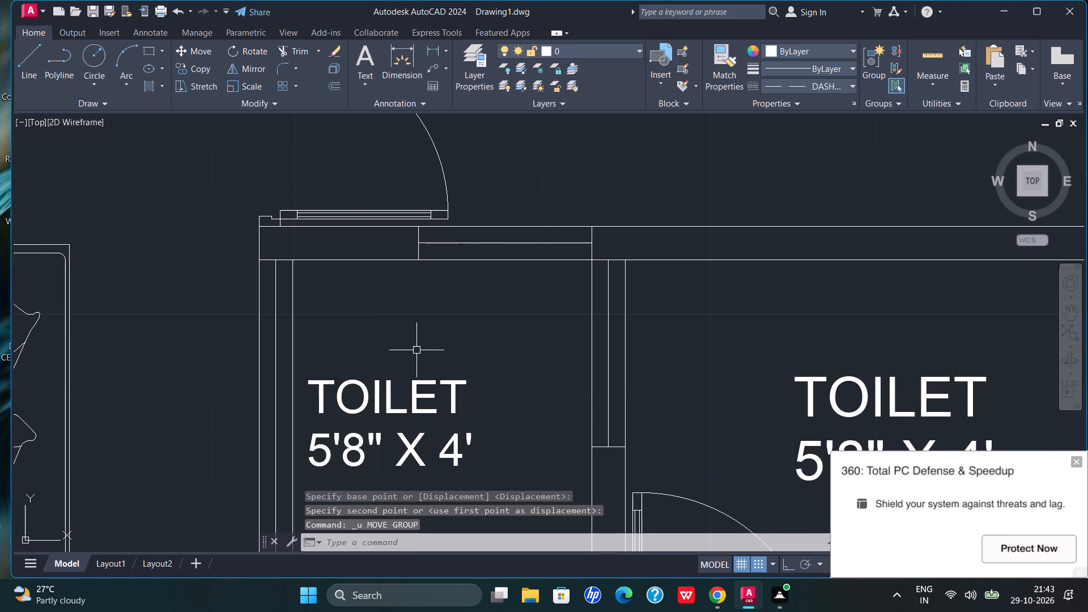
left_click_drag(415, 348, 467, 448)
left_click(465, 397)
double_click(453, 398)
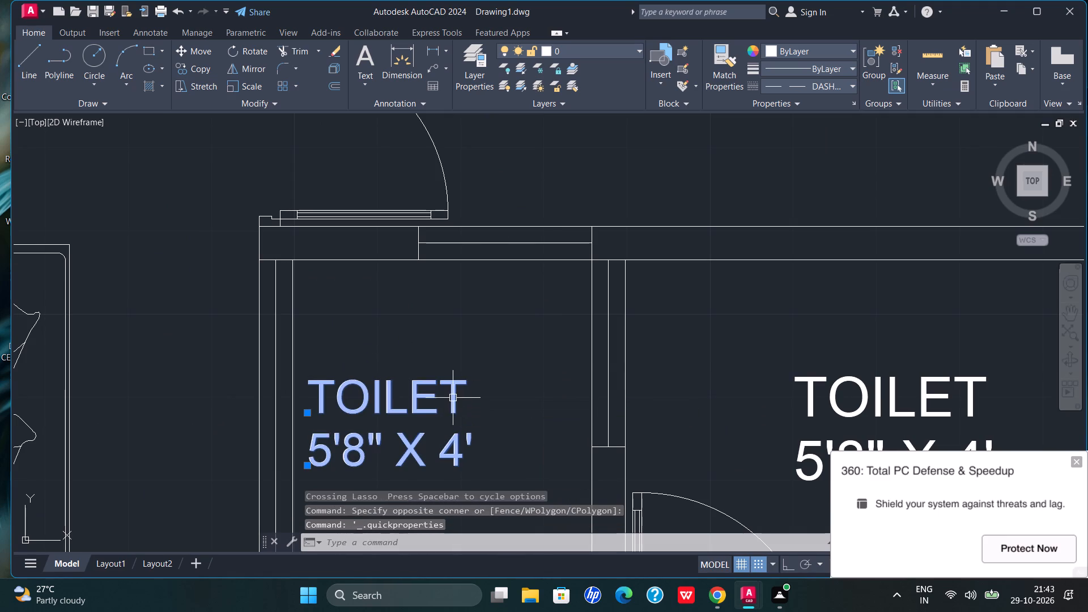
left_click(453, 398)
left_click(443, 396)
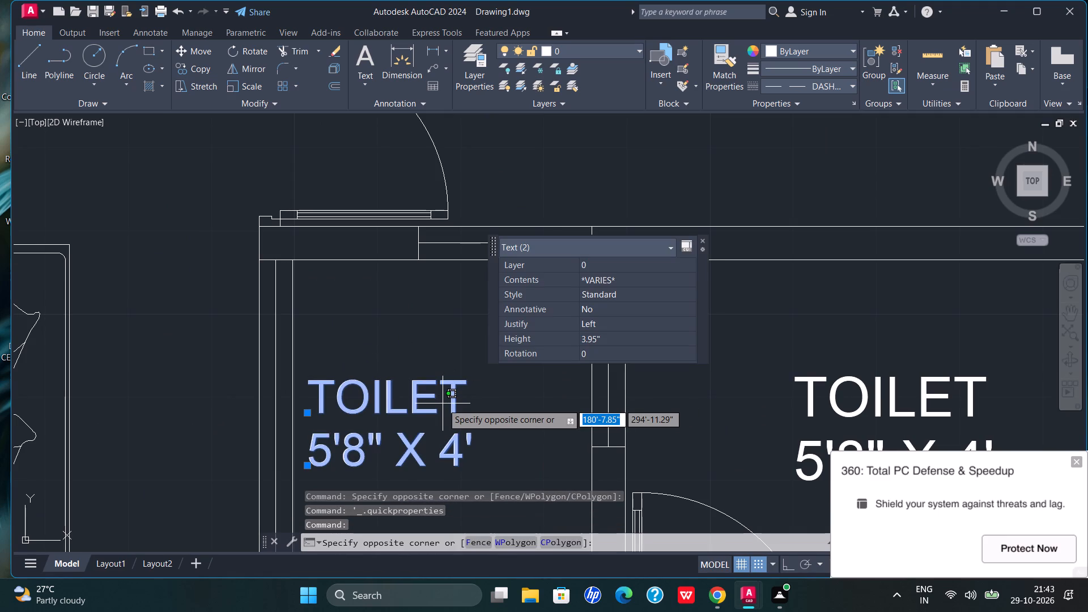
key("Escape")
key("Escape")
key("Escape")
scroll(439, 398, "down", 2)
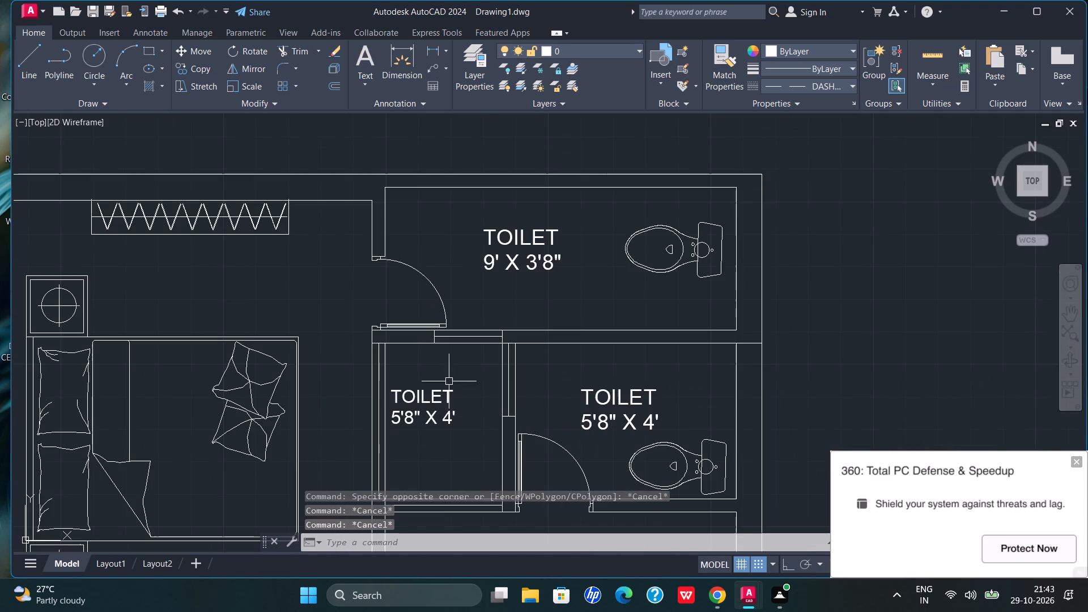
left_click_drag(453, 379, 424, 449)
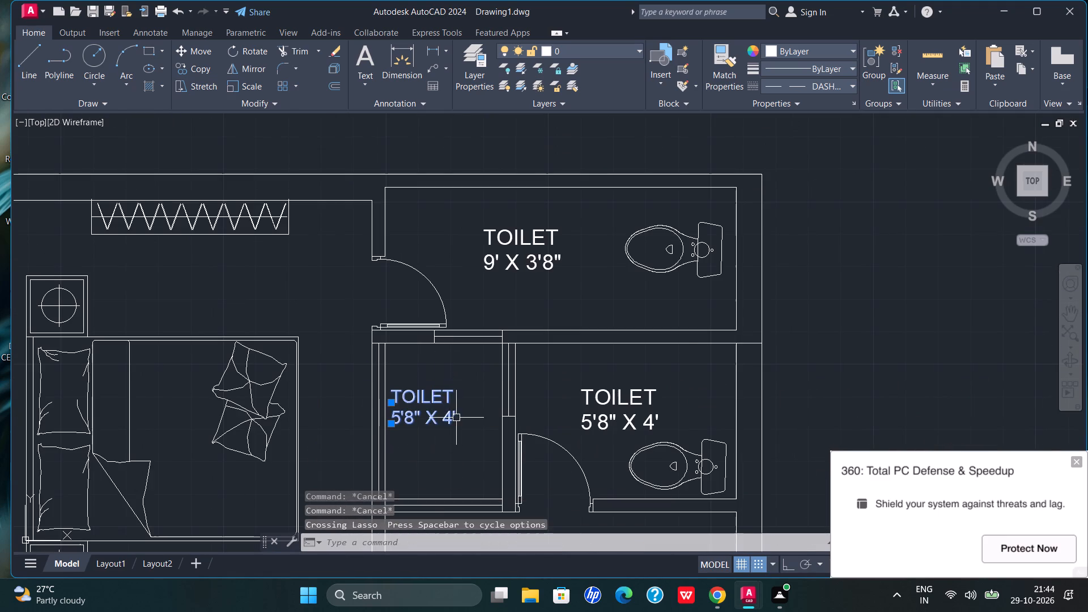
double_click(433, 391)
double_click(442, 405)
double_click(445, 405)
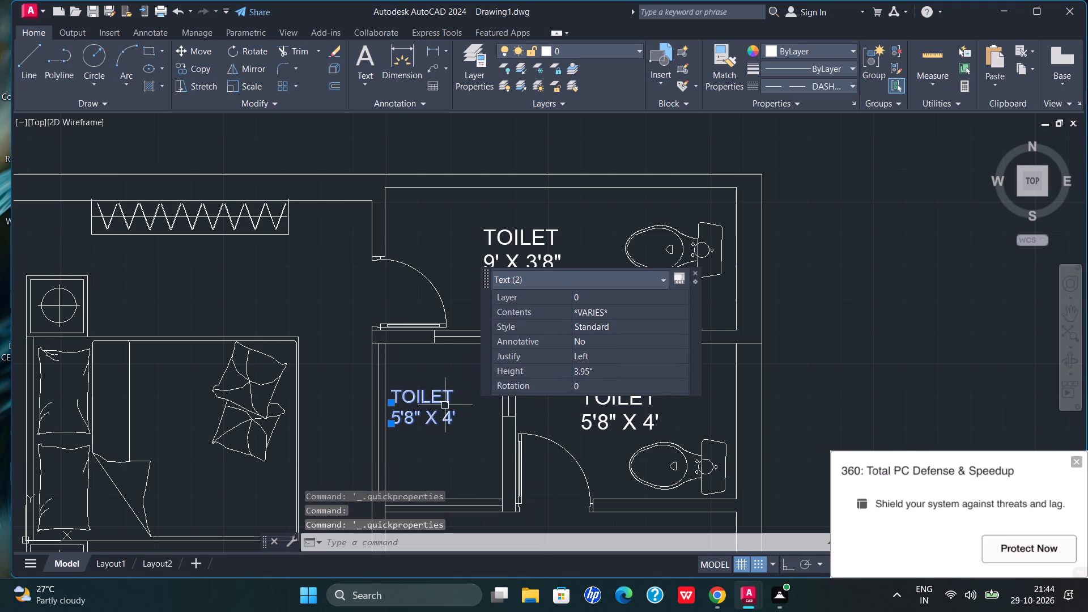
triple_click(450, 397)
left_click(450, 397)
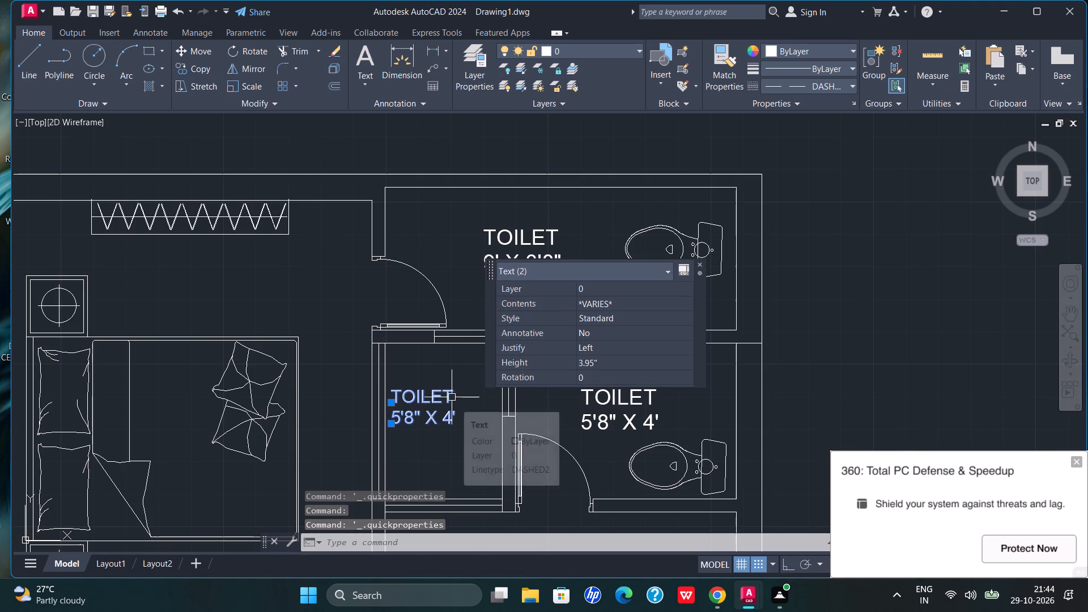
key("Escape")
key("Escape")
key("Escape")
Change the name line of the label in the small space between the bedroom and second toilet to O.T.S.
double_click(419, 401)
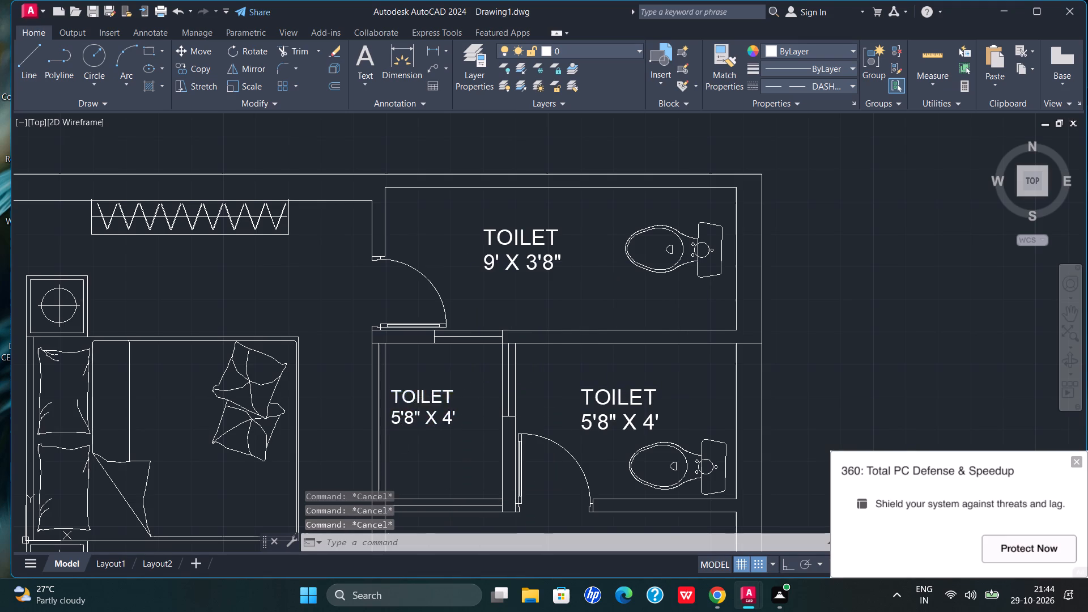
left_click(449, 396)
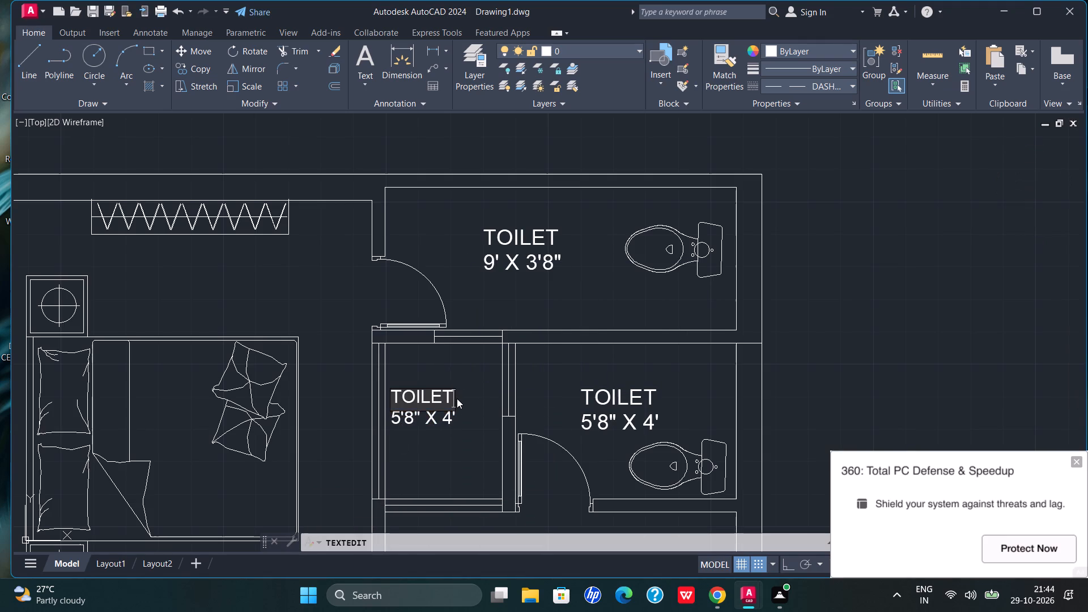
key("BackSpace")
key("BackSpace")
key("BackSpace")
key("BackSpace")
key("BackSpace")
key("BackSpace")
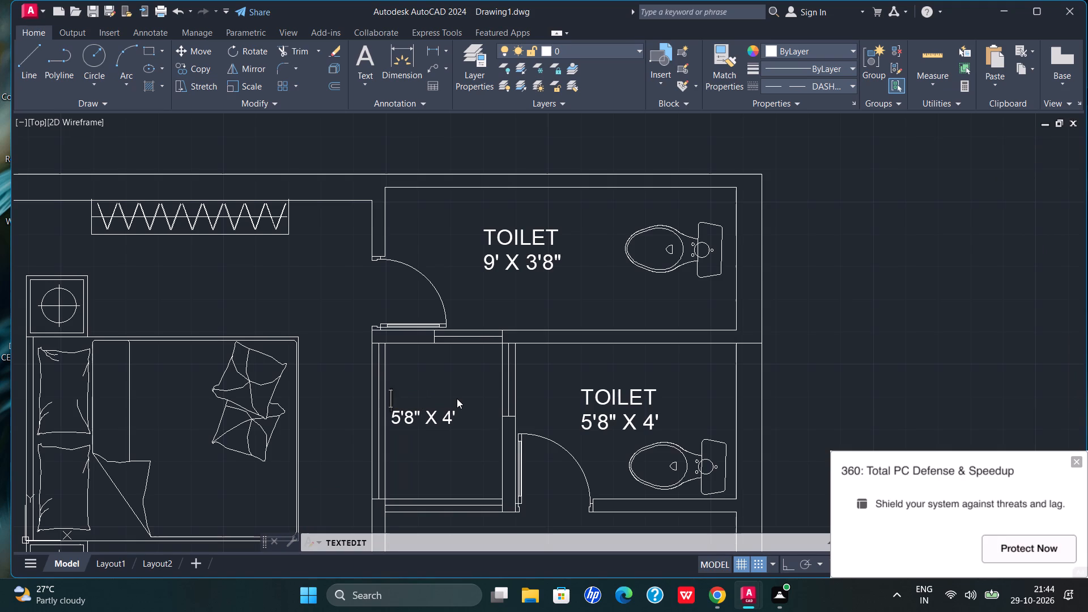
key("o")
type(".T")
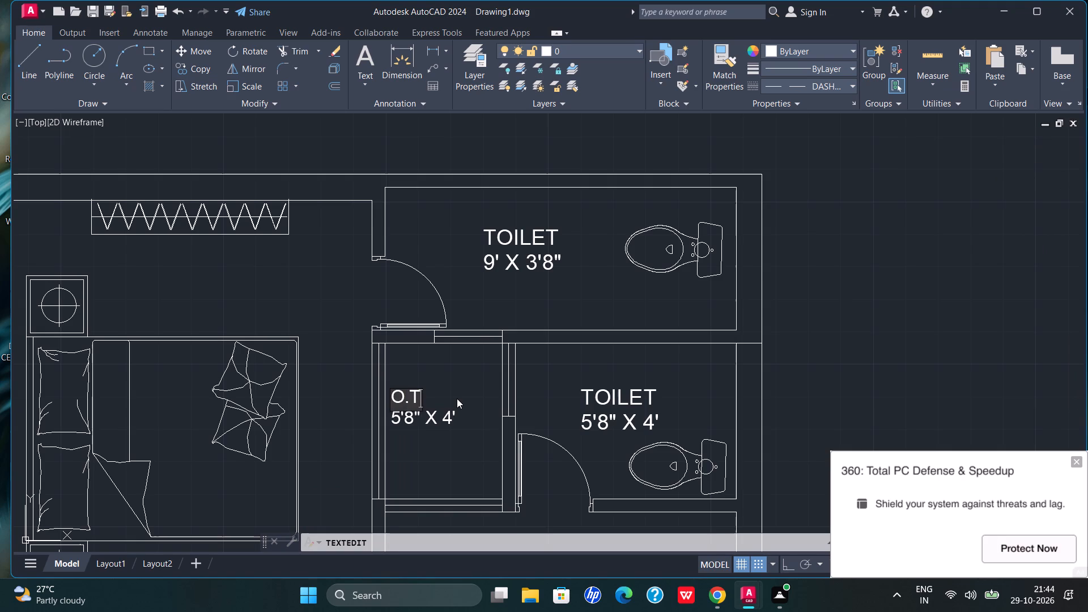
type(".S")
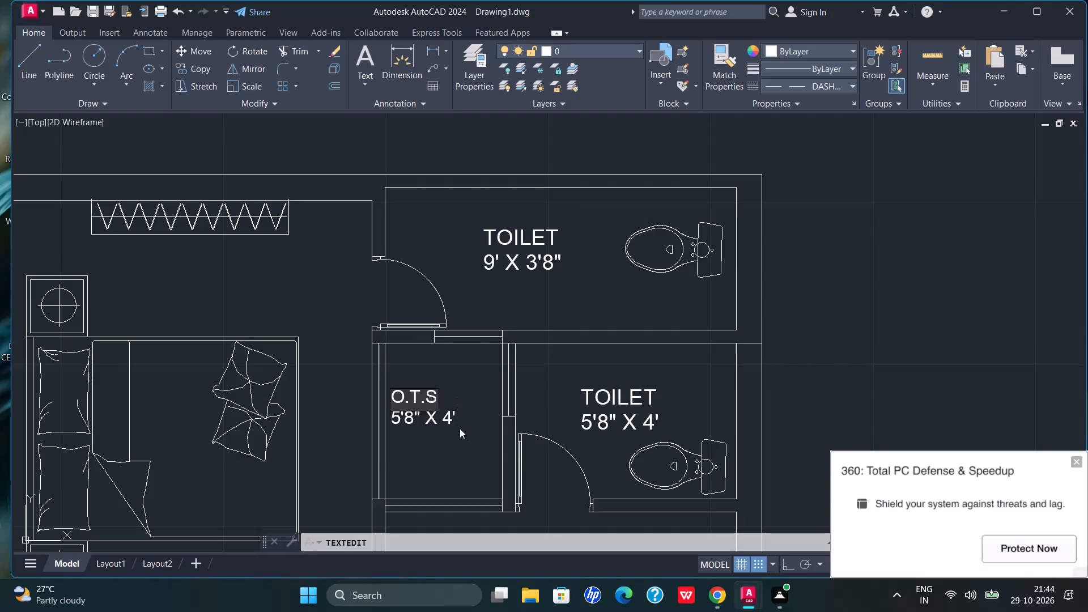
Change the dimension line under O.T.S to 3' X 4' and finish text editing.
double_click(451, 418)
left_click(451, 418)
left_click(445, 414)
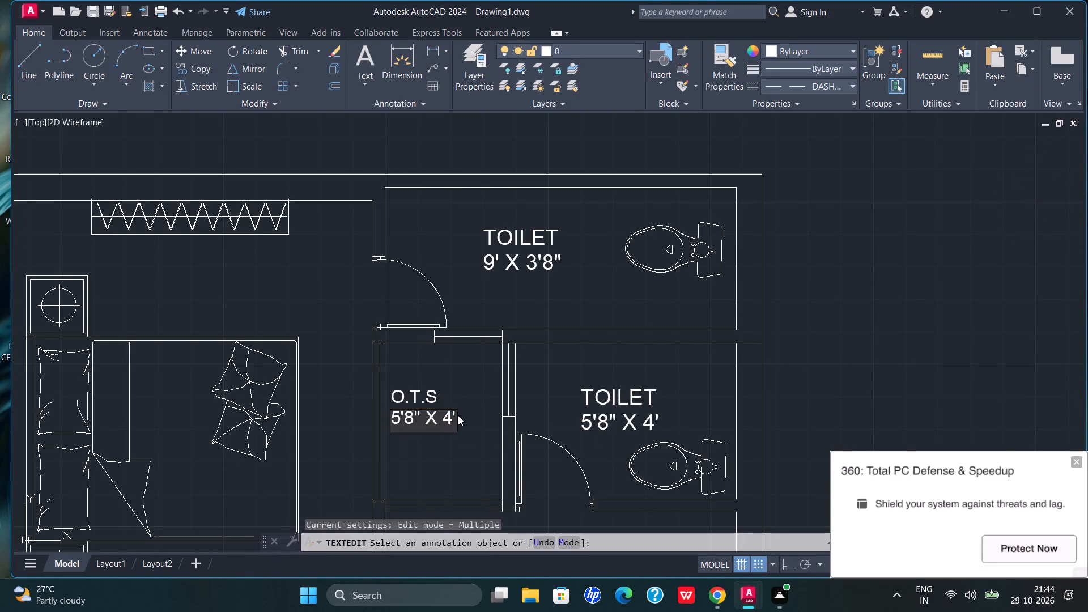
left_click(458, 415)
double_click(454, 416)
left_click(454, 416)
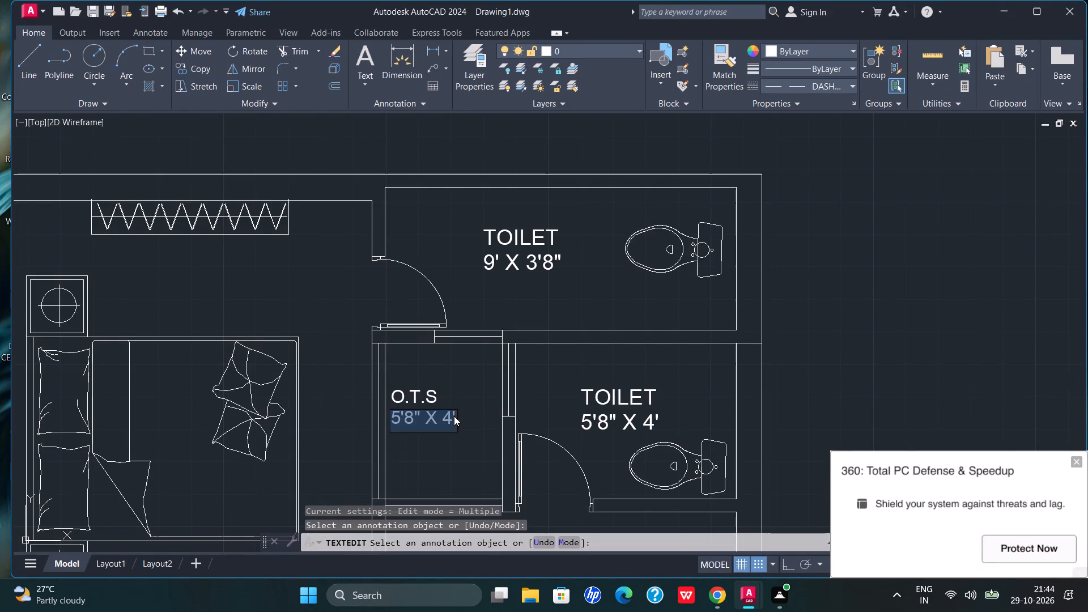
left_click(454, 416)
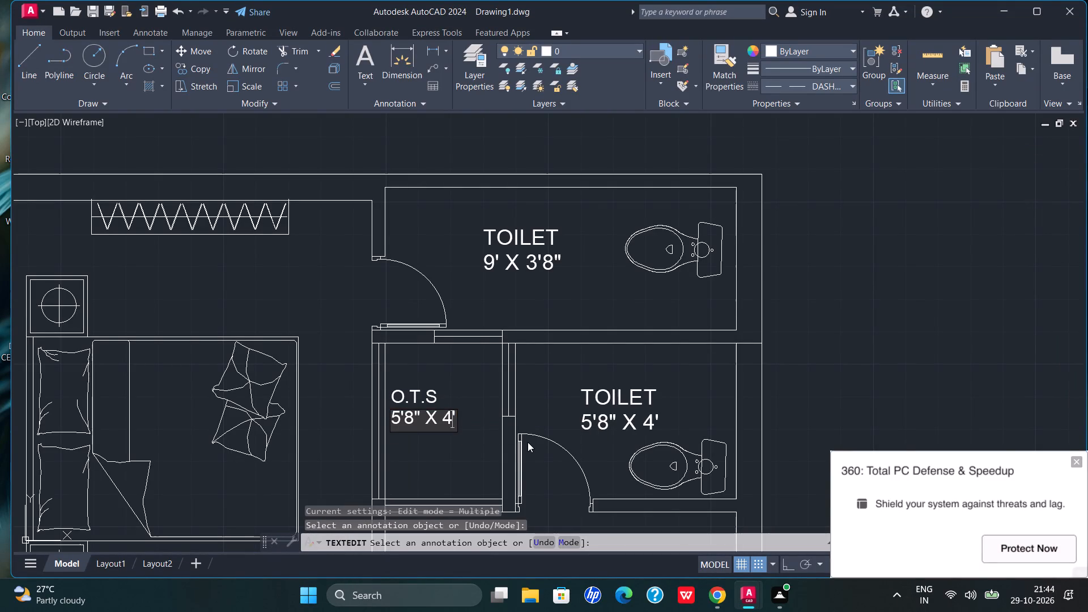
key("Right")
key("BackSpace")
key("BackSpace")
key("BackSpace")
key("BackSpace")
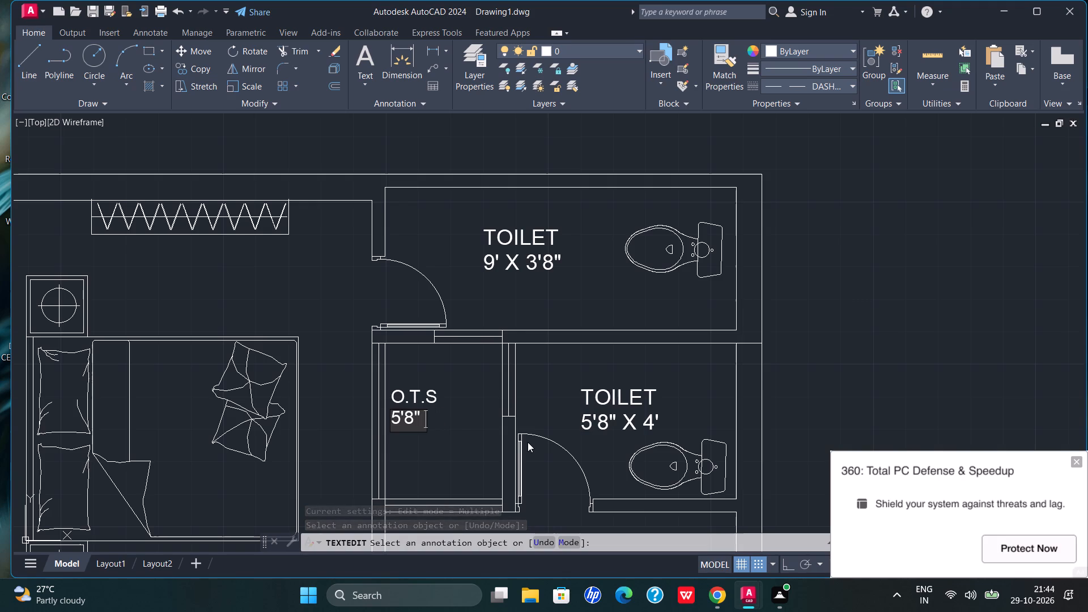
key("BackSpace")
key("BackSpace")
key("BackSpace")
key("BackSpace")
key("BackSpace")
type("3' X")
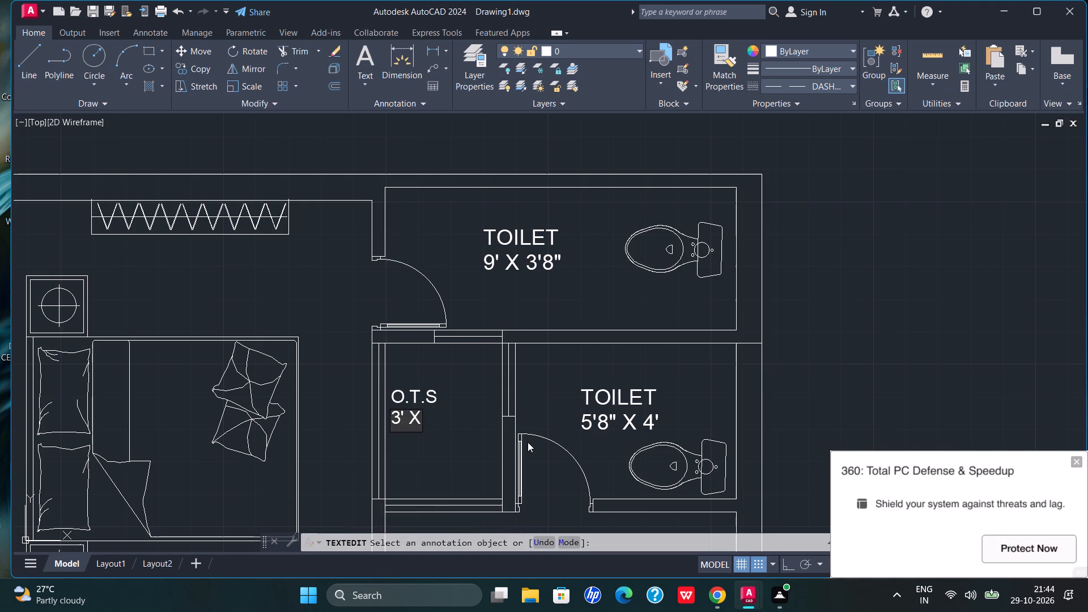
key("space")
type("4'")
key("Return")
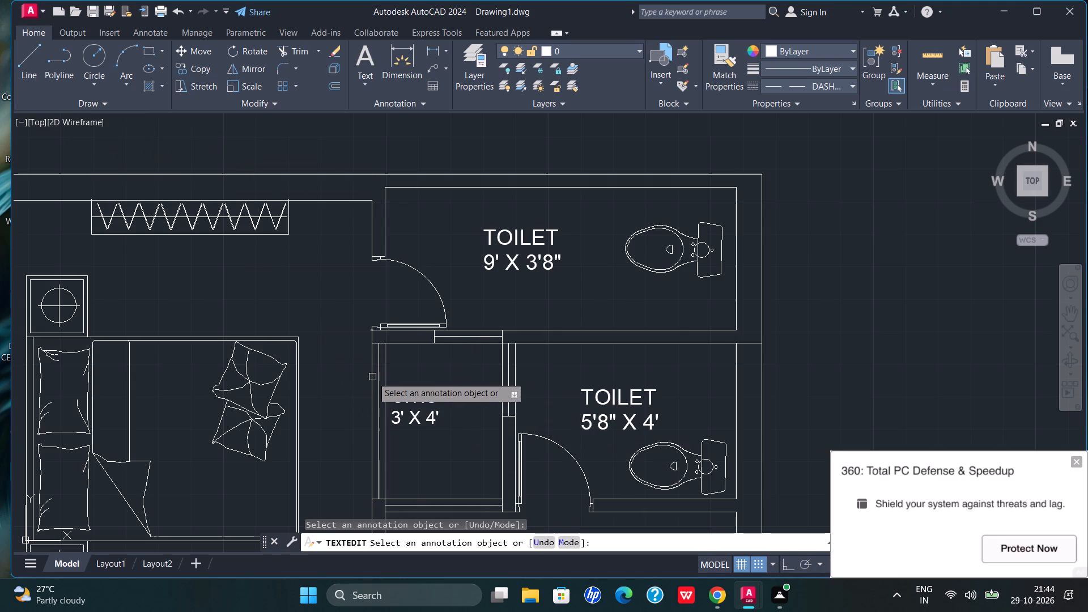
key("Escape")
key("Escape")
key("Escape")
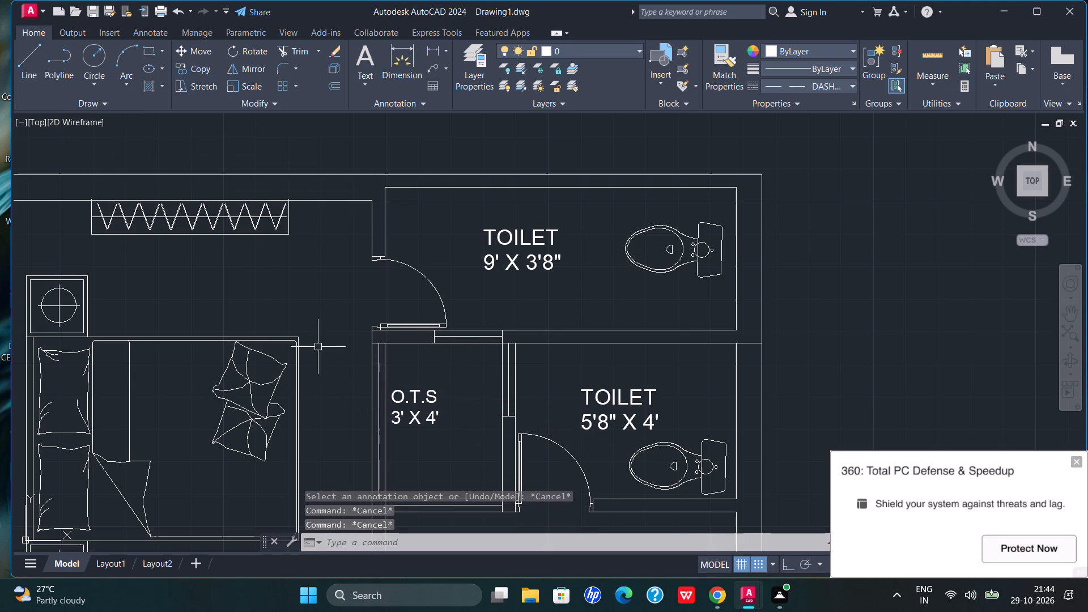
Move the two-line O.T.S 3' X 4' label to the middle of its small space beside the second toilet.
scroll(422, 392, "up", 1)
left_click_drag(452, 376, 437, 455)
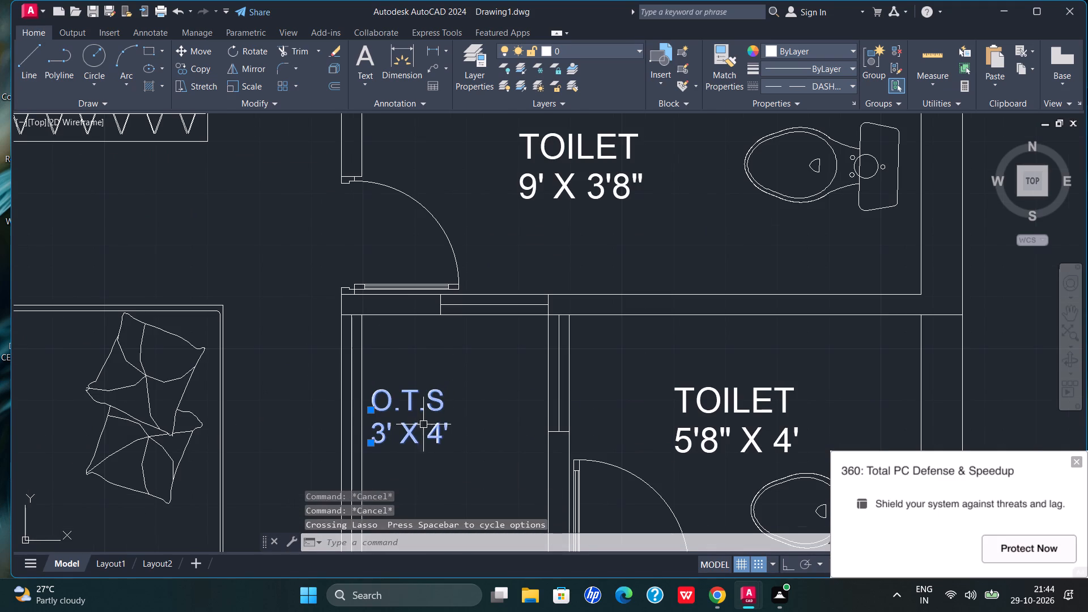
left_click(199, 49)
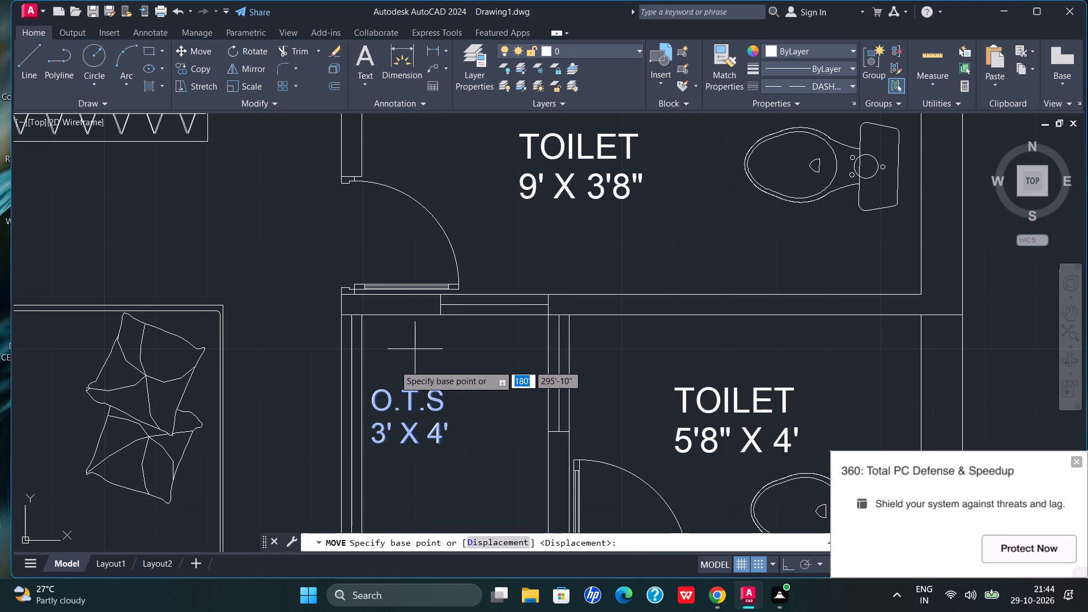
left_click(393, 398)
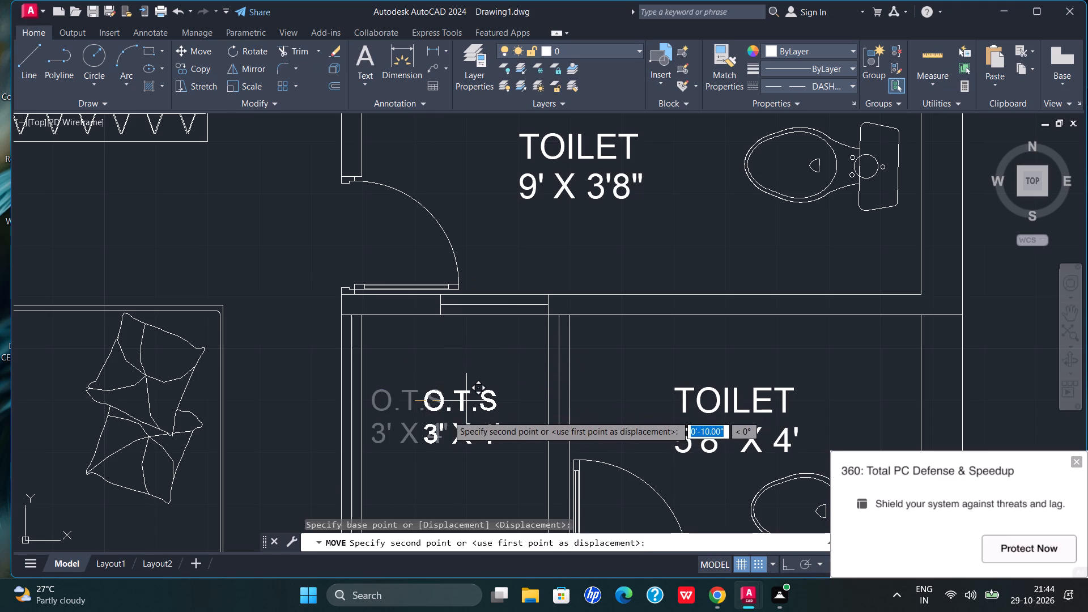
left_click(448, 415)
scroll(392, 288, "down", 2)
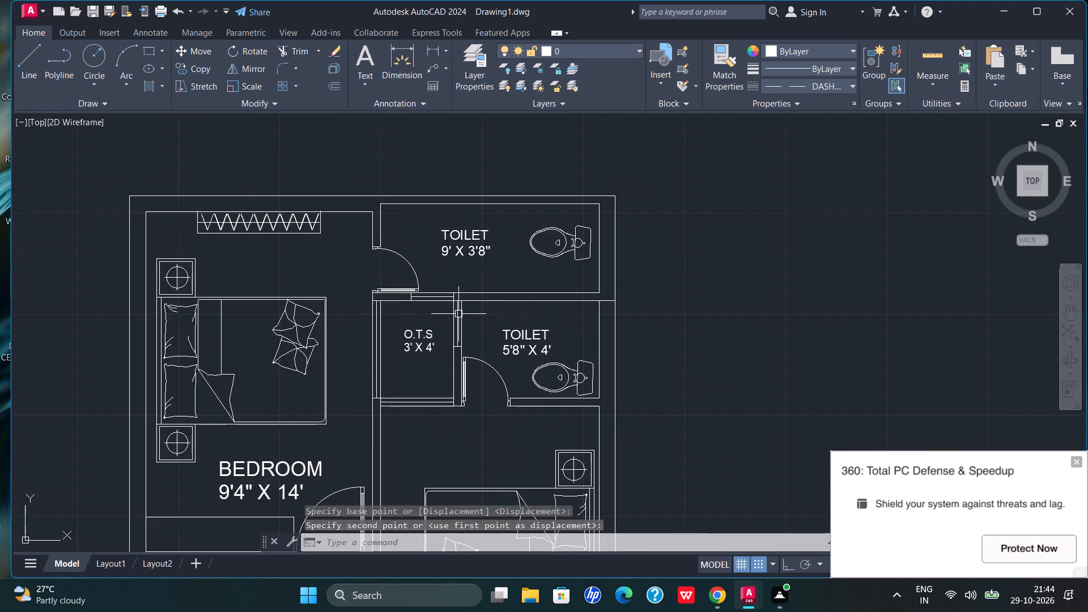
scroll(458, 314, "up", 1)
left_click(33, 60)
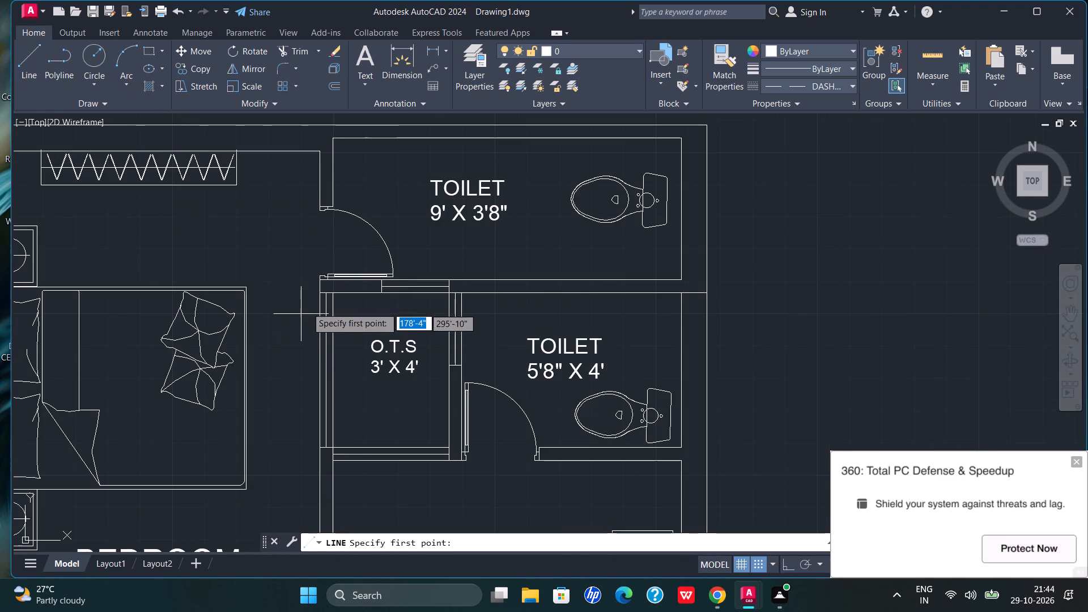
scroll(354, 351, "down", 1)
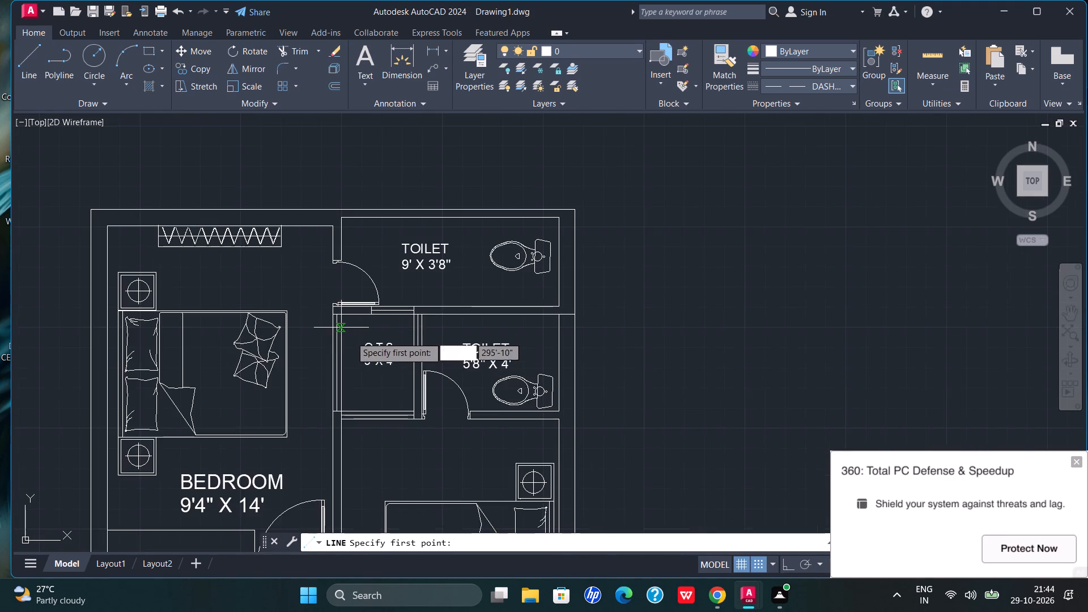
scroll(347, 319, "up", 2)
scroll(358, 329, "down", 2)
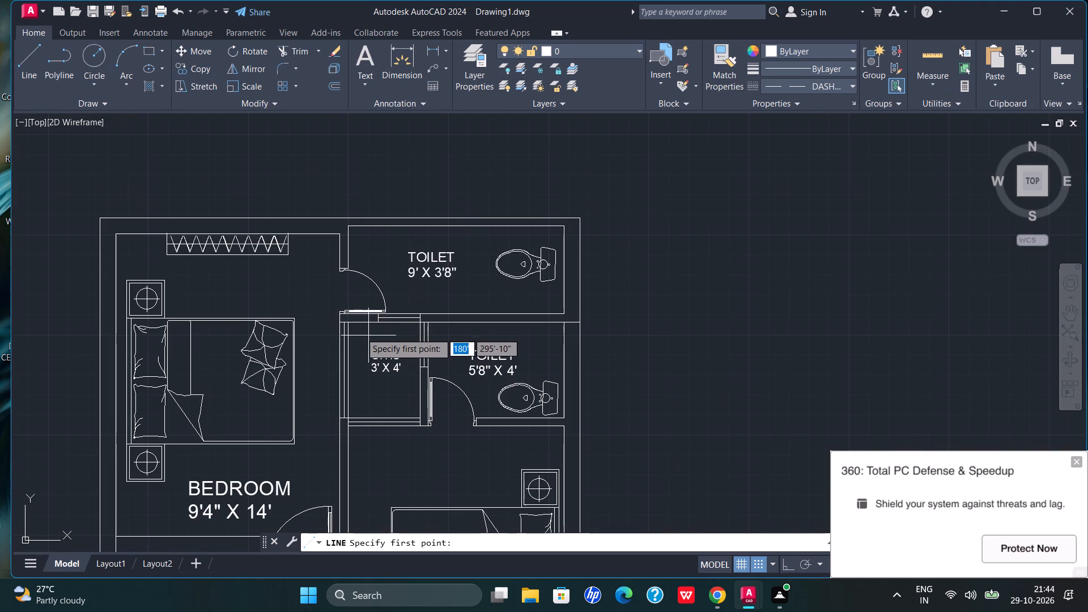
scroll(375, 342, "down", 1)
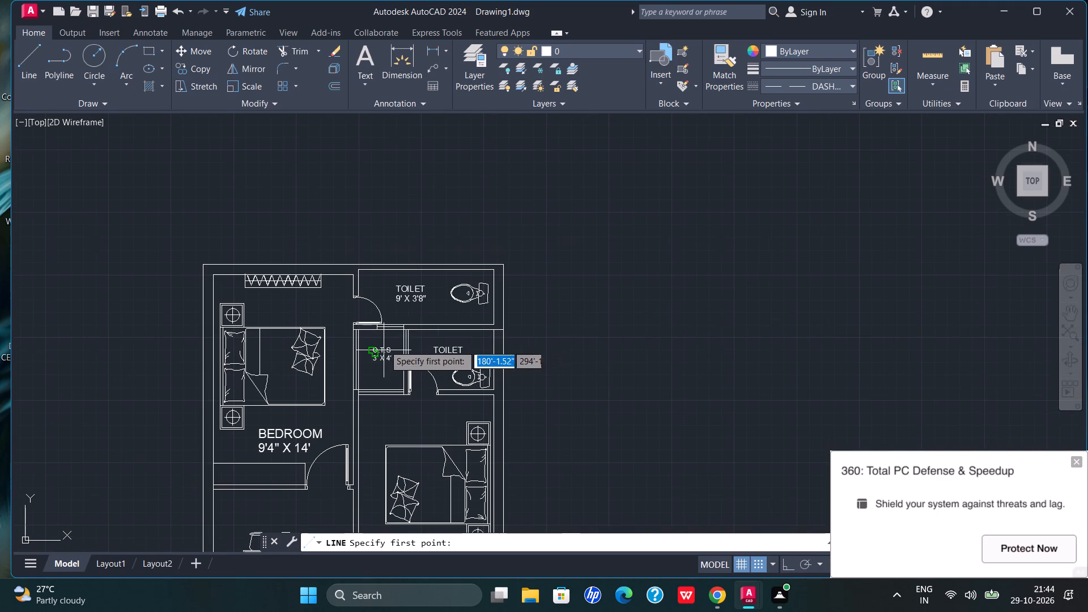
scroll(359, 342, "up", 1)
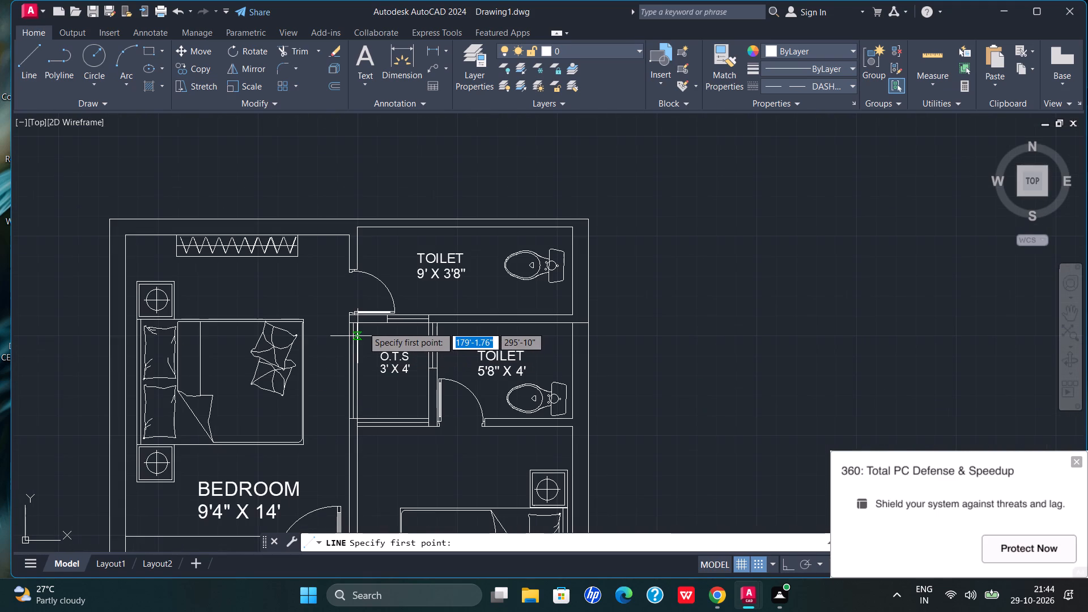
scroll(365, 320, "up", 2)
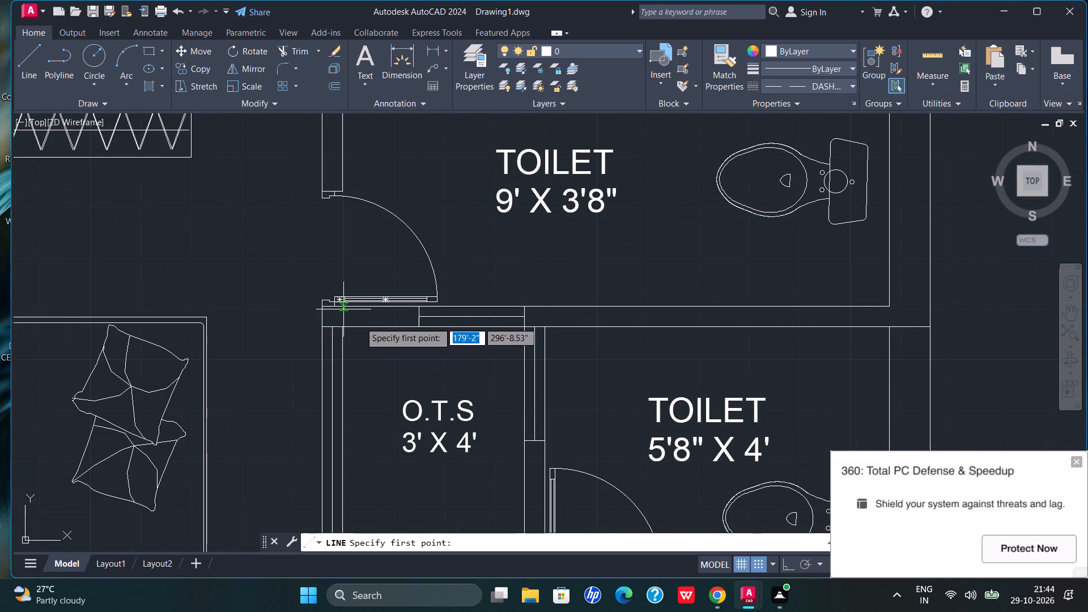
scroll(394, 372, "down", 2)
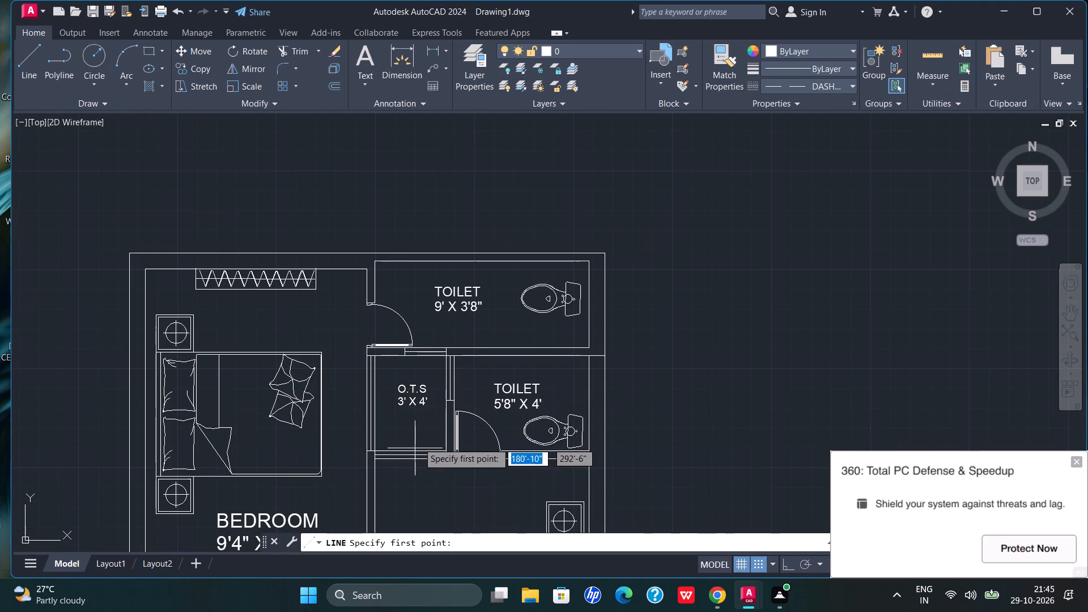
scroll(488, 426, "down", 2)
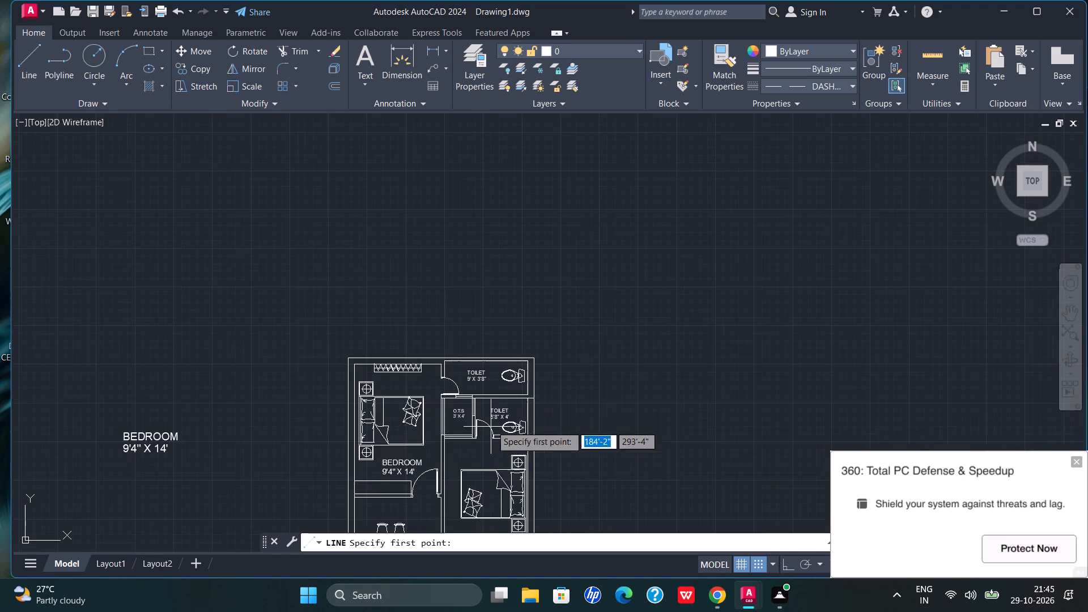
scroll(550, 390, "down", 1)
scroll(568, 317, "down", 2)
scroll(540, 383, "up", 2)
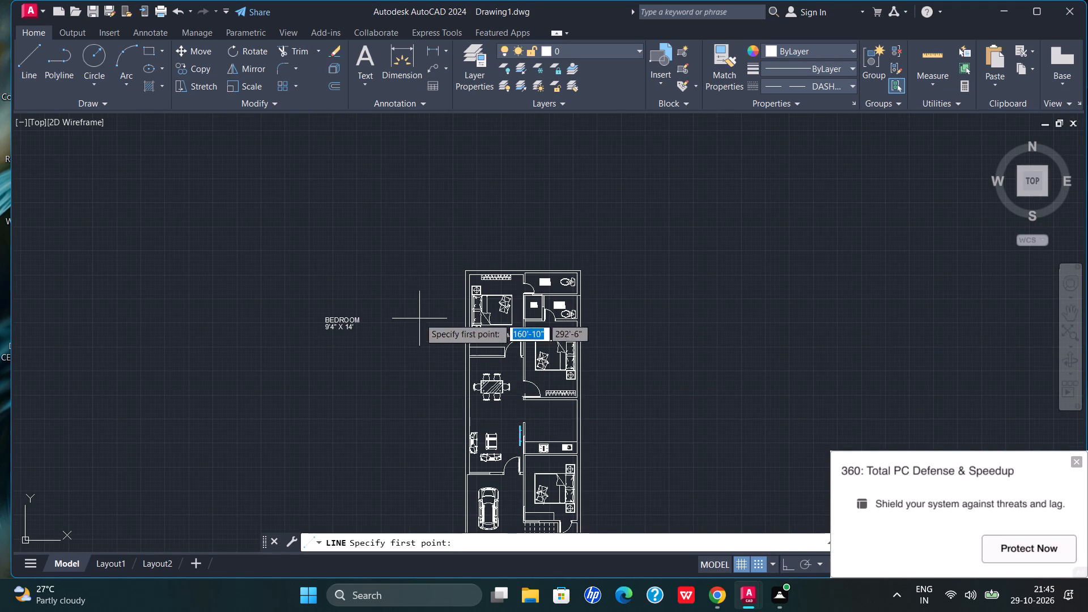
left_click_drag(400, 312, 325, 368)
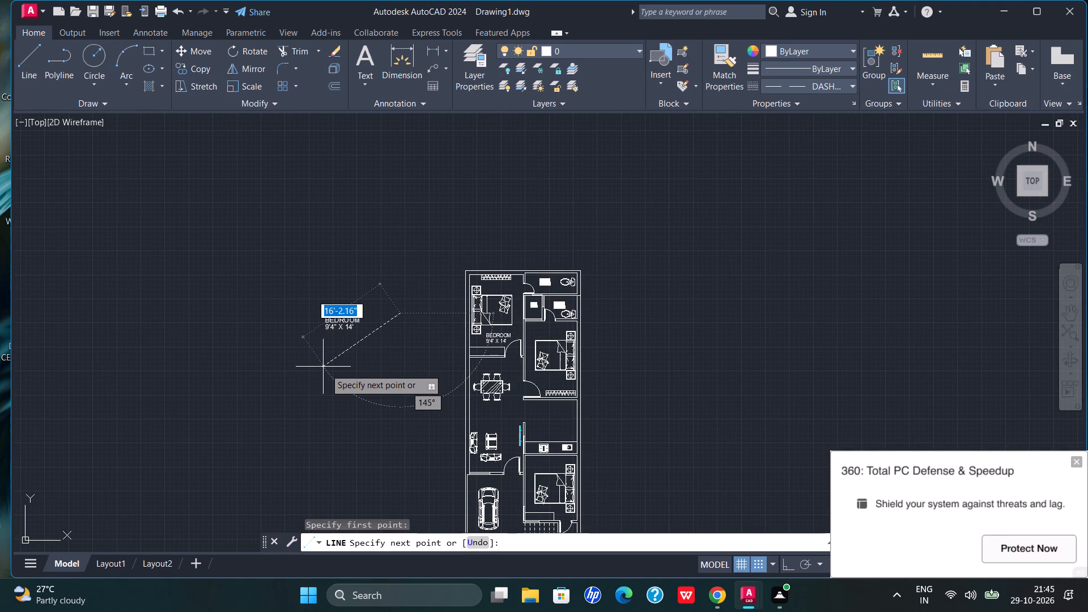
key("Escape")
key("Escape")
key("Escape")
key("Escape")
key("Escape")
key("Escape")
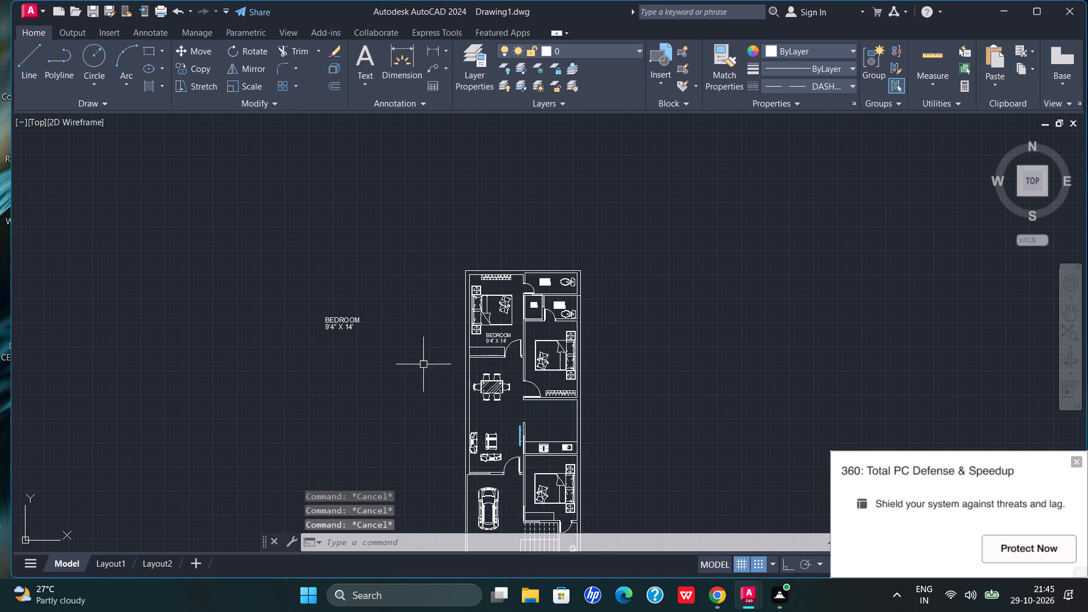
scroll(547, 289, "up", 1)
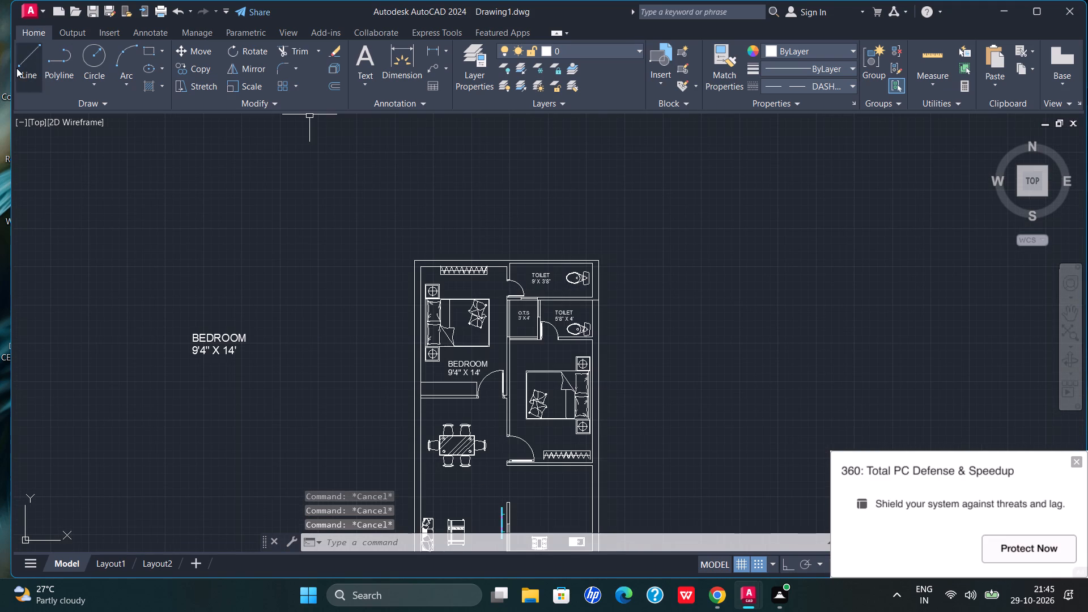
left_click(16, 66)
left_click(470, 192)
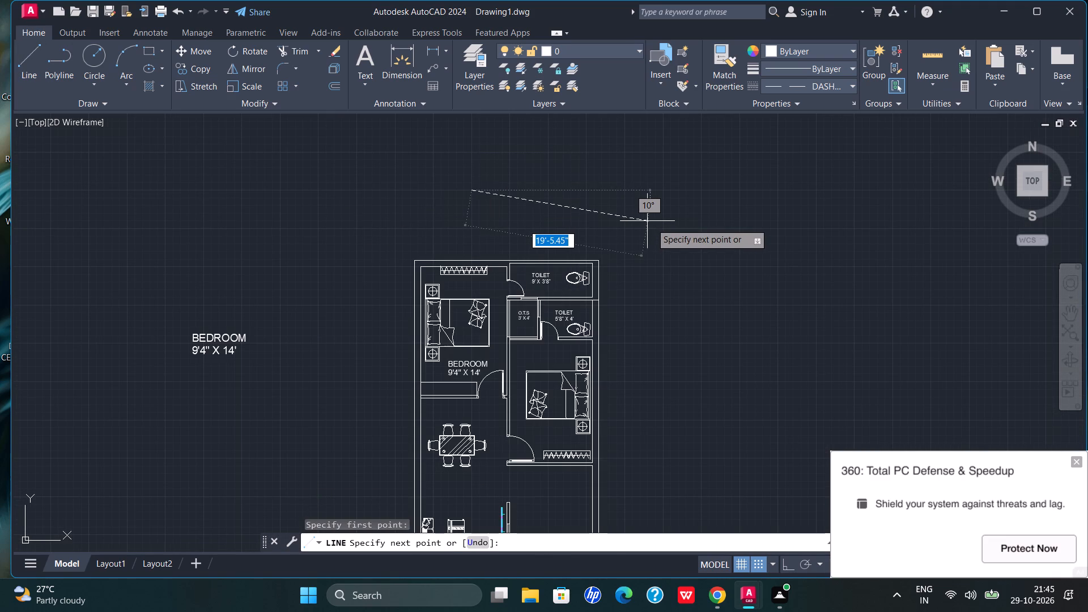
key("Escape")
Set the current linetype to ByLayer and draw two crossing diagonal lines from corner to corner of the O.T.S space.
left_click_drag(832, 87, 827, 93)
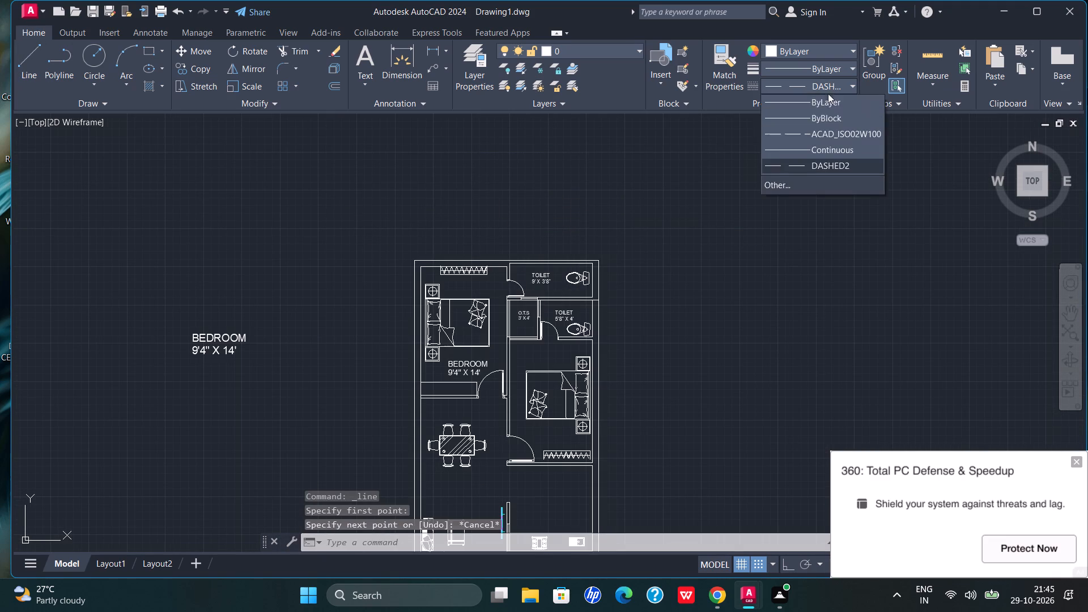
left_click(809, 103)
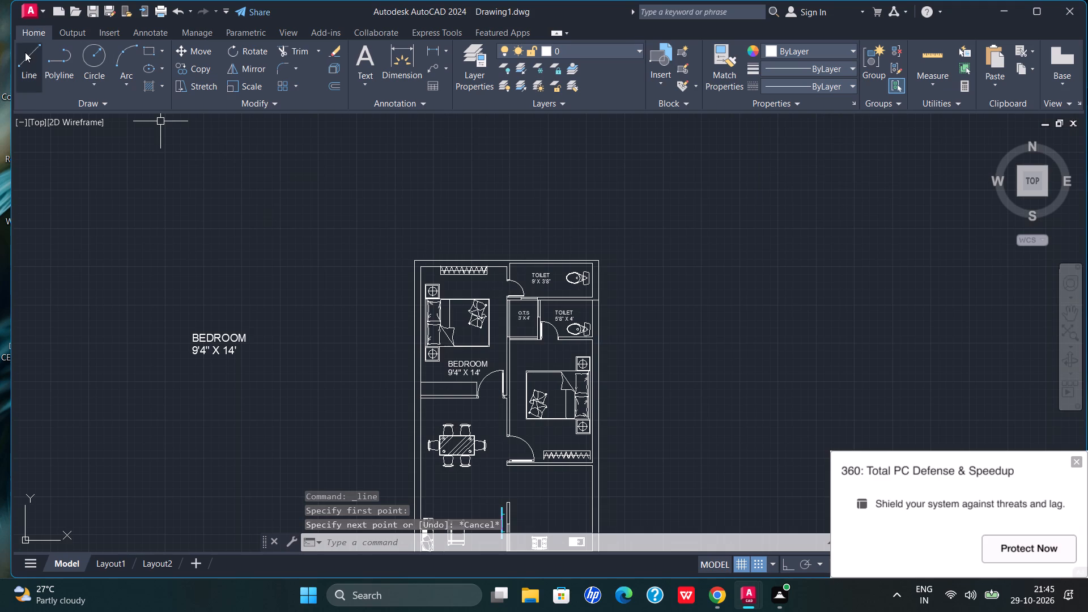
left_click(25, 52)
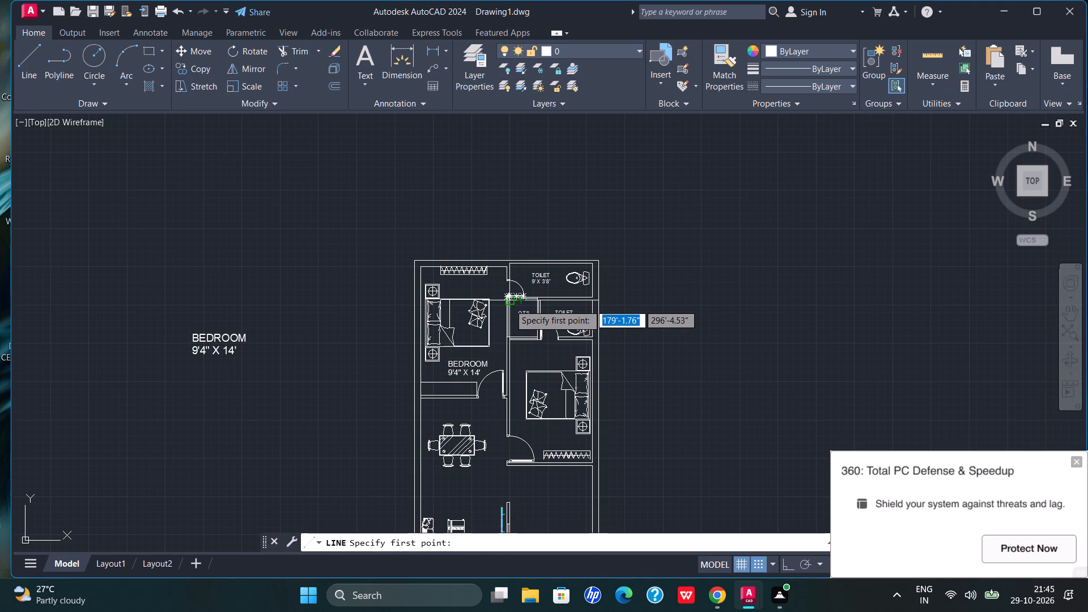
left_click(509, 304)
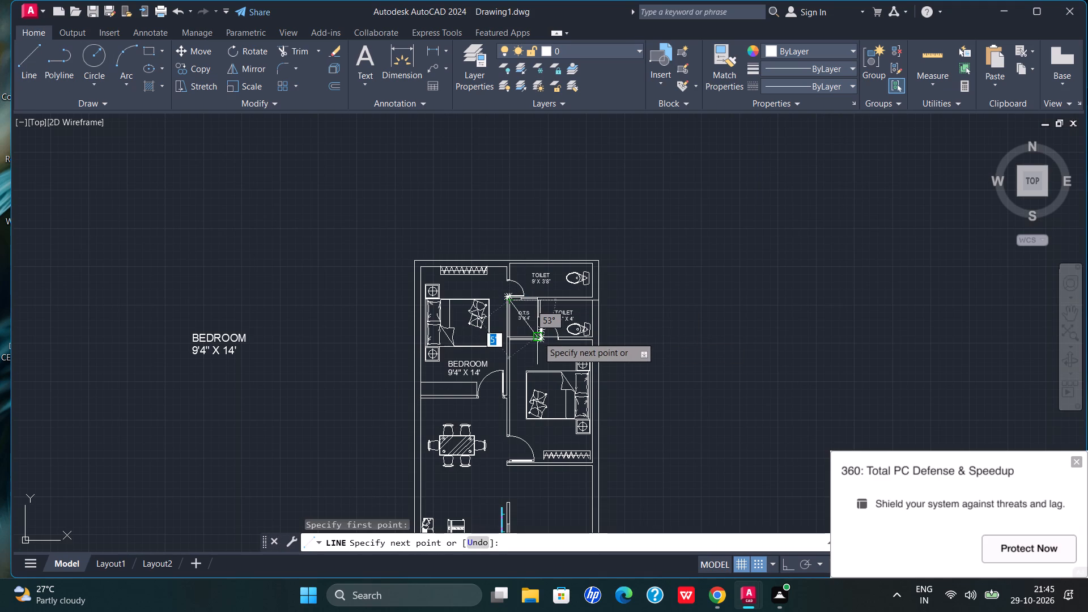
left_click(538, 337)
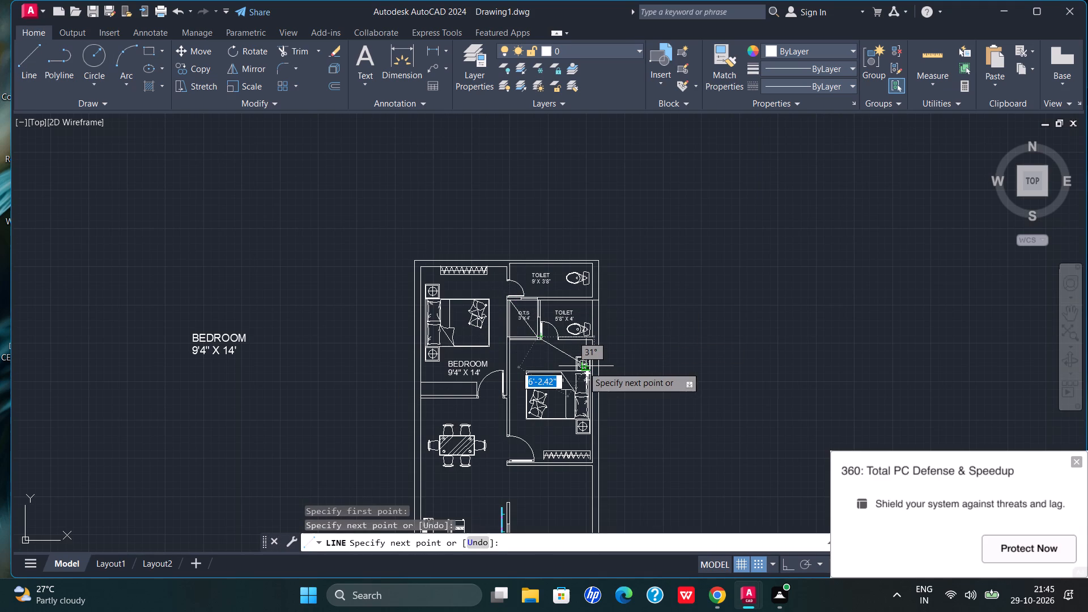
key("Escape")
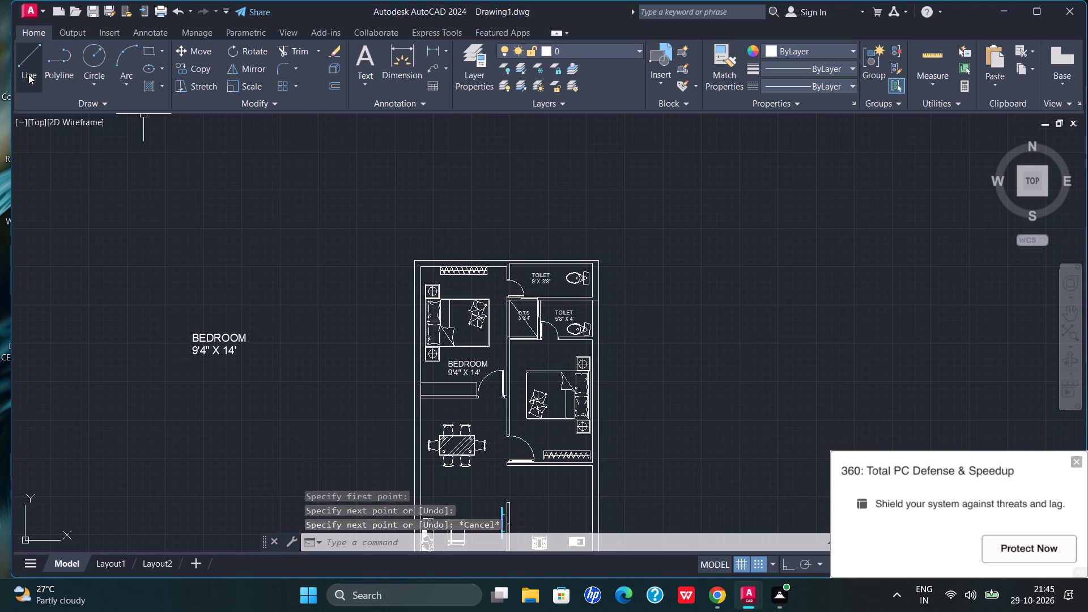
left_click(28, 74)
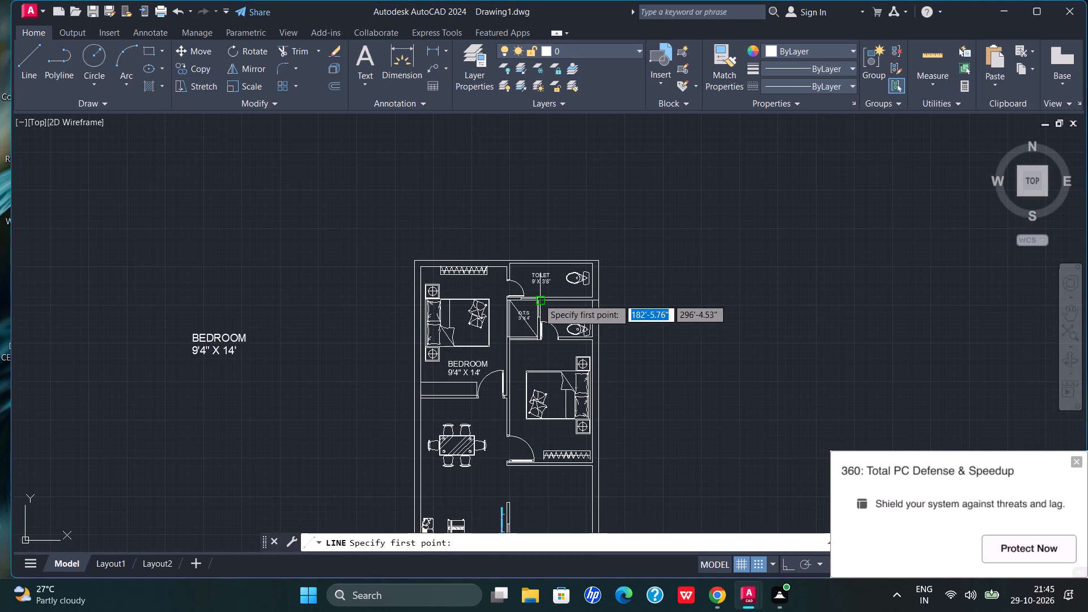
left_click(538, 299)
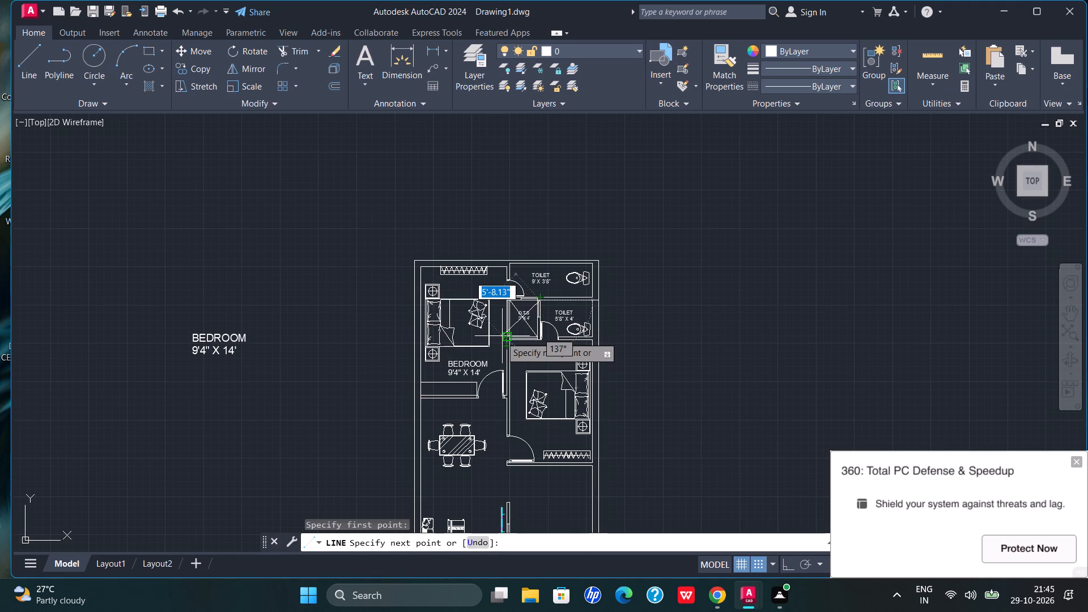
left_click(504, 340)
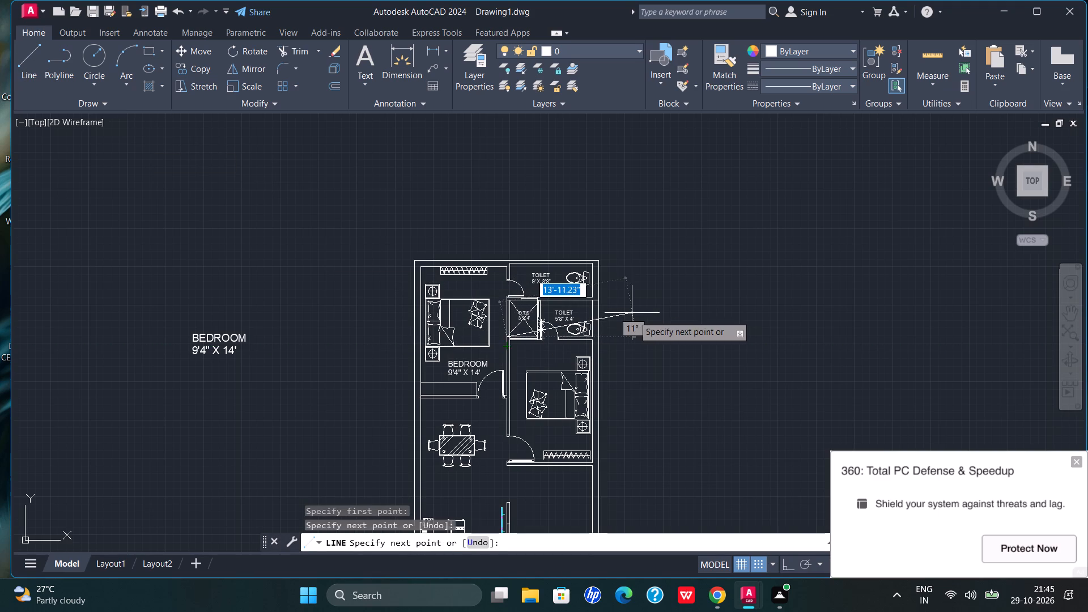
key("Escape")
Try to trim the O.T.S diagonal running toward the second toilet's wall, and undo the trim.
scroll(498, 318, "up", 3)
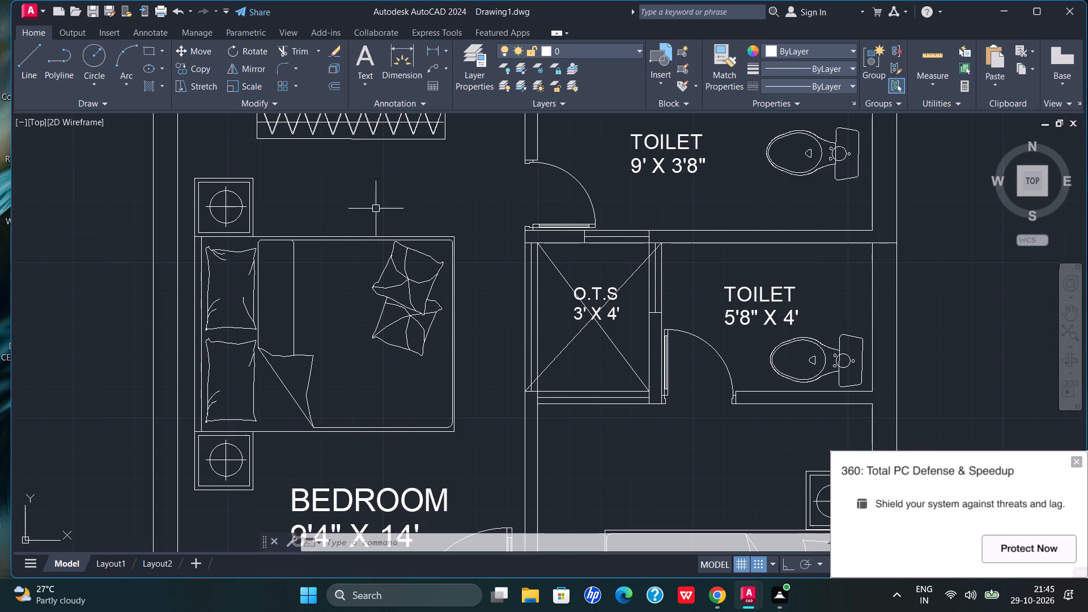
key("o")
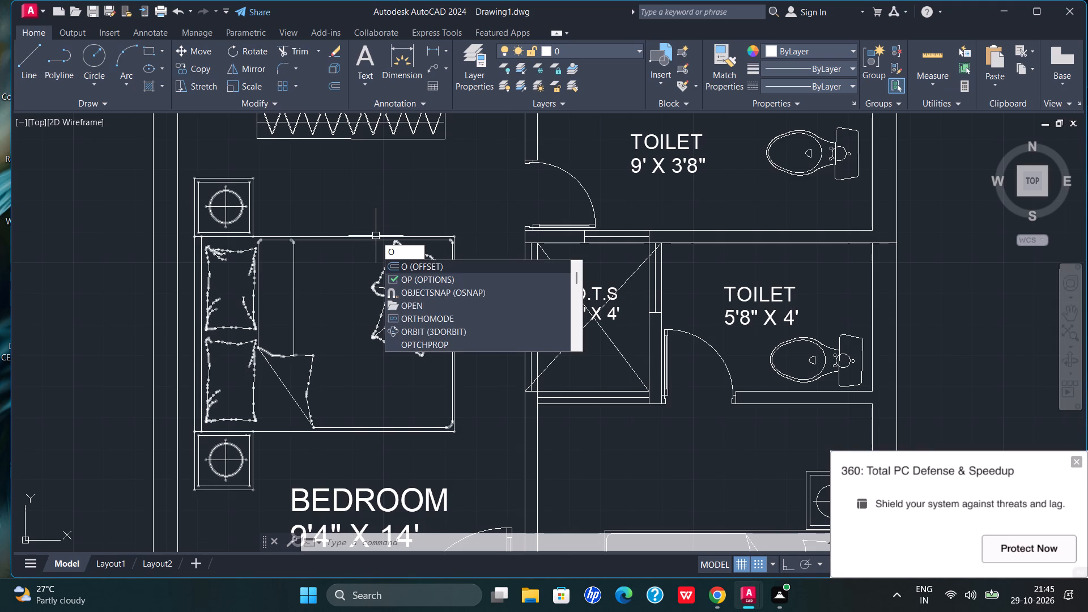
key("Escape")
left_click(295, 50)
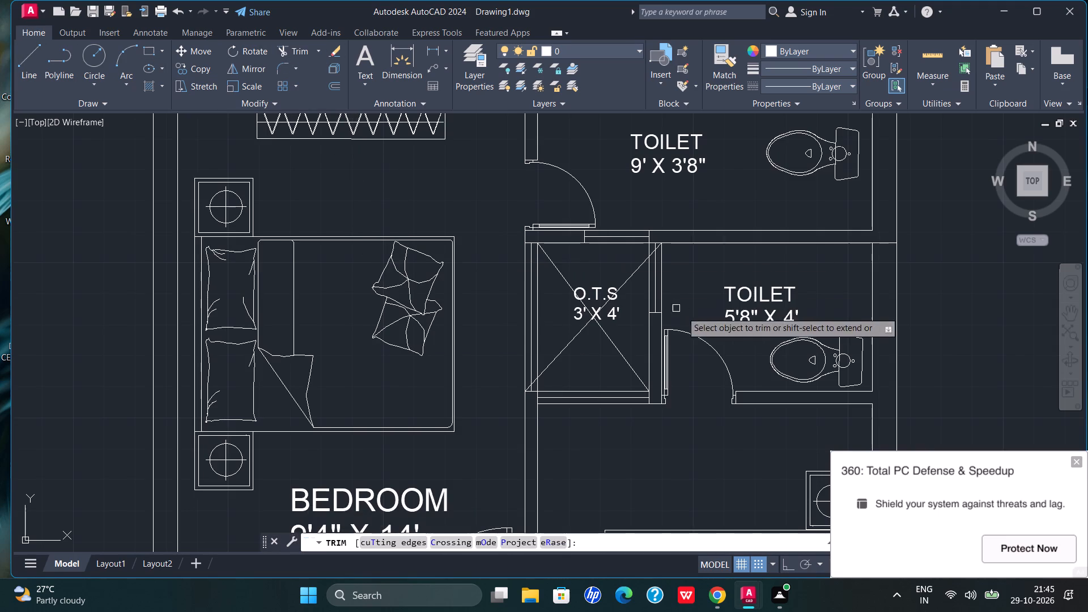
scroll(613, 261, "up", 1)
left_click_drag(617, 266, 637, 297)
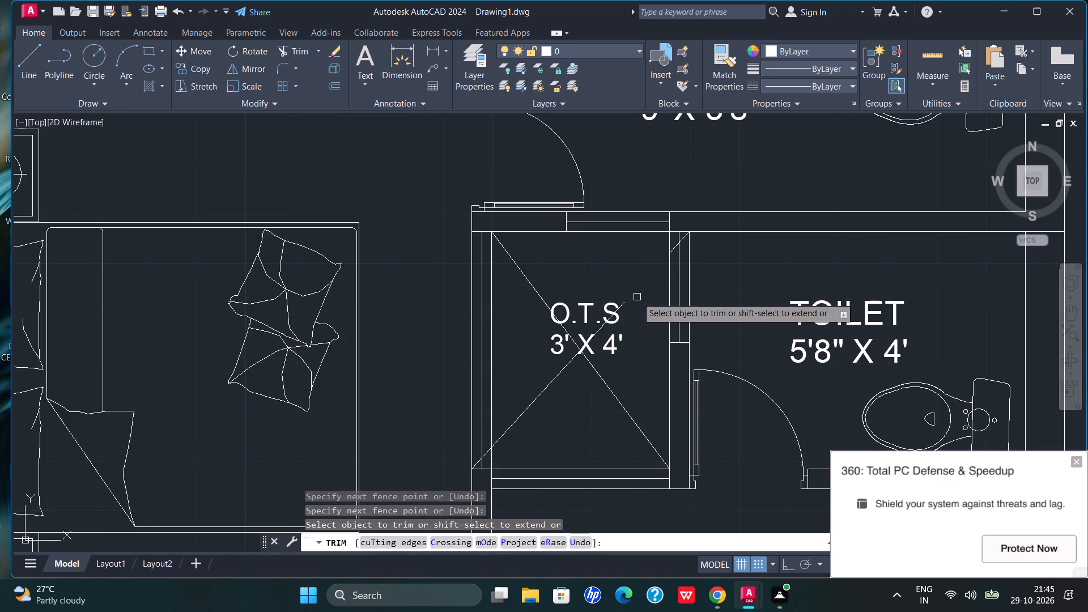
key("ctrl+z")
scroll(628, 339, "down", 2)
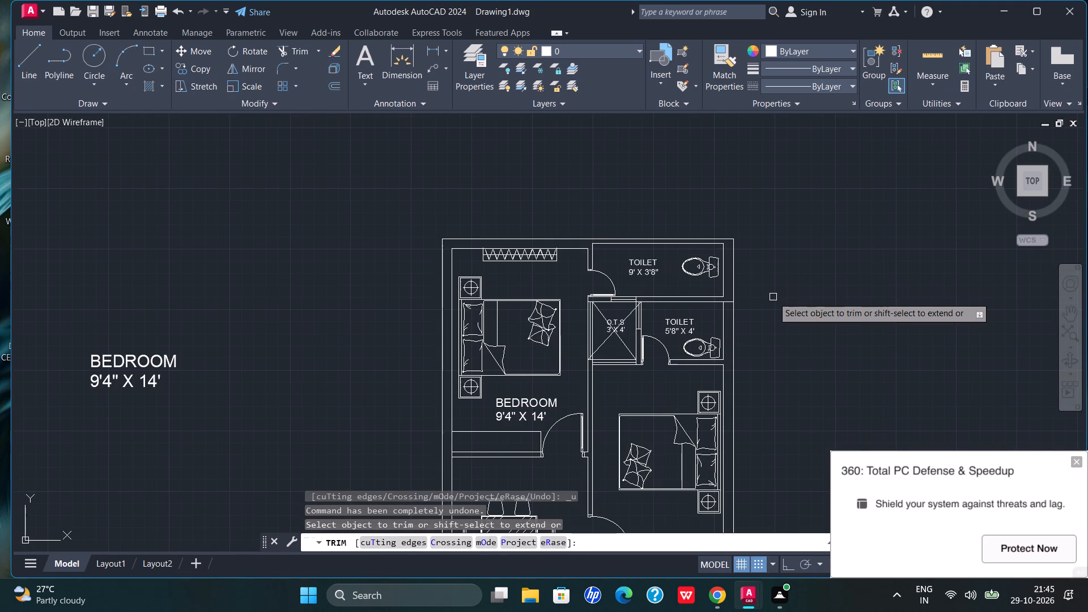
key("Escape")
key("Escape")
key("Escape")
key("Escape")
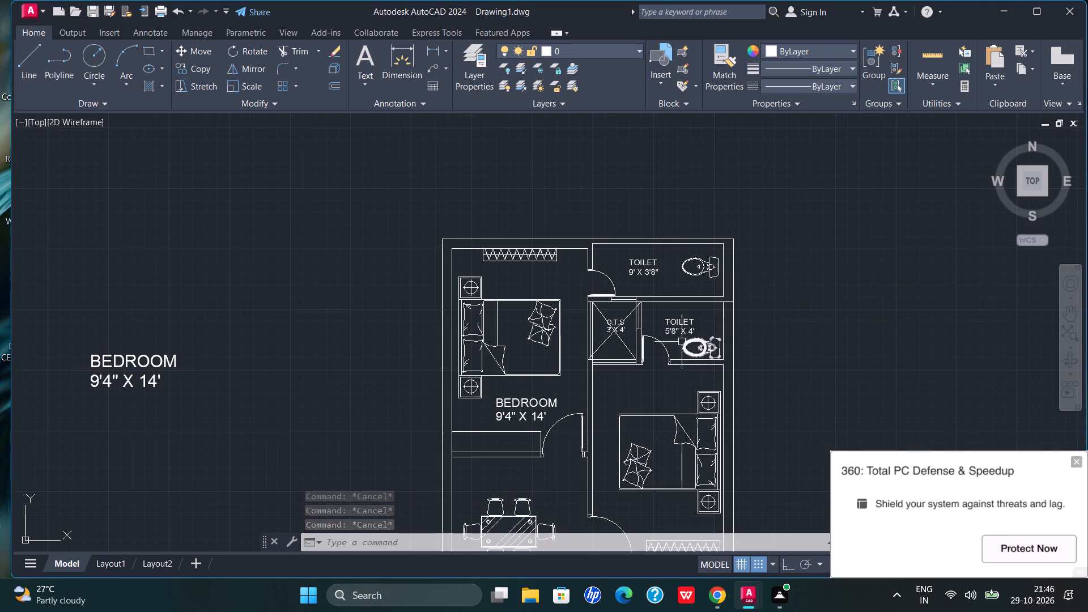
Copy the two-line BEDROOM label from the first bedroom into the second bedroom, just above its bed.
scroll(576, 426, "down", 2)
scroll(581, 426, "up", 3)
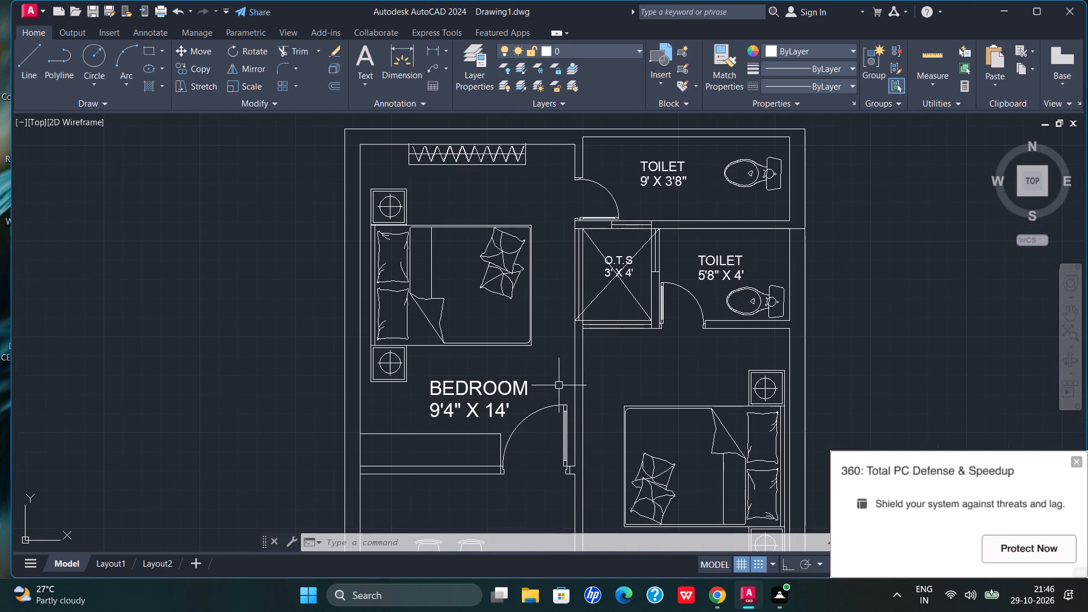
left_click_drag(555, 380, 427, 410)
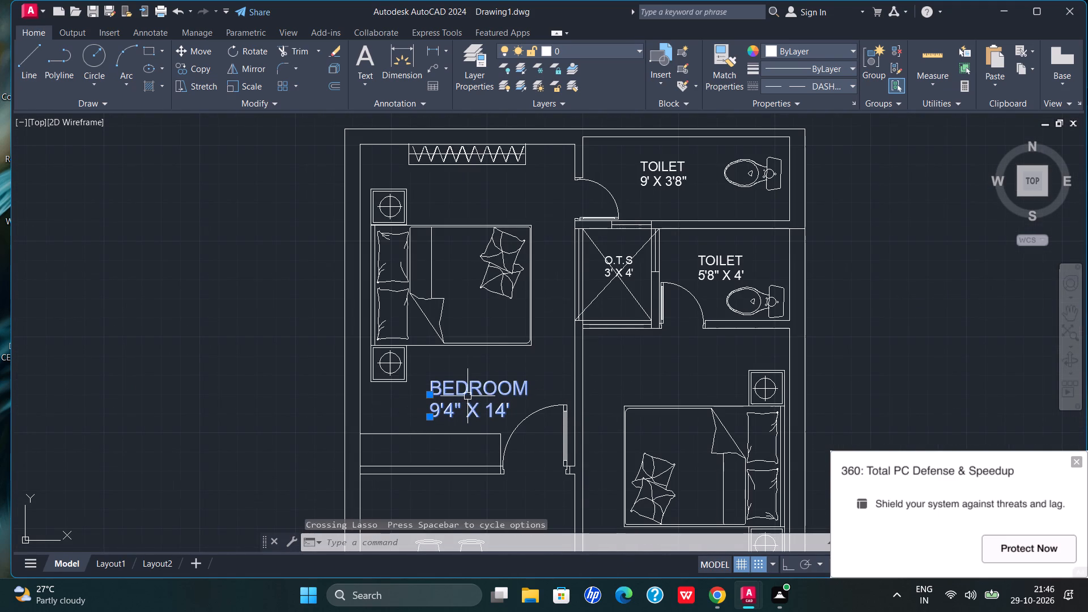
key("ctrl+c")
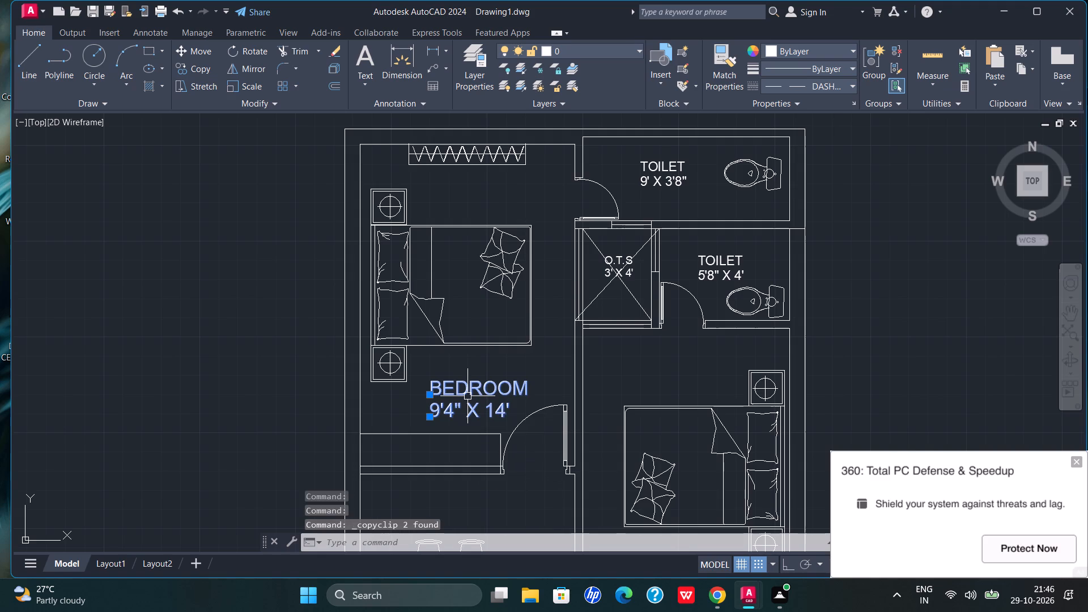
key("ctrl+v")
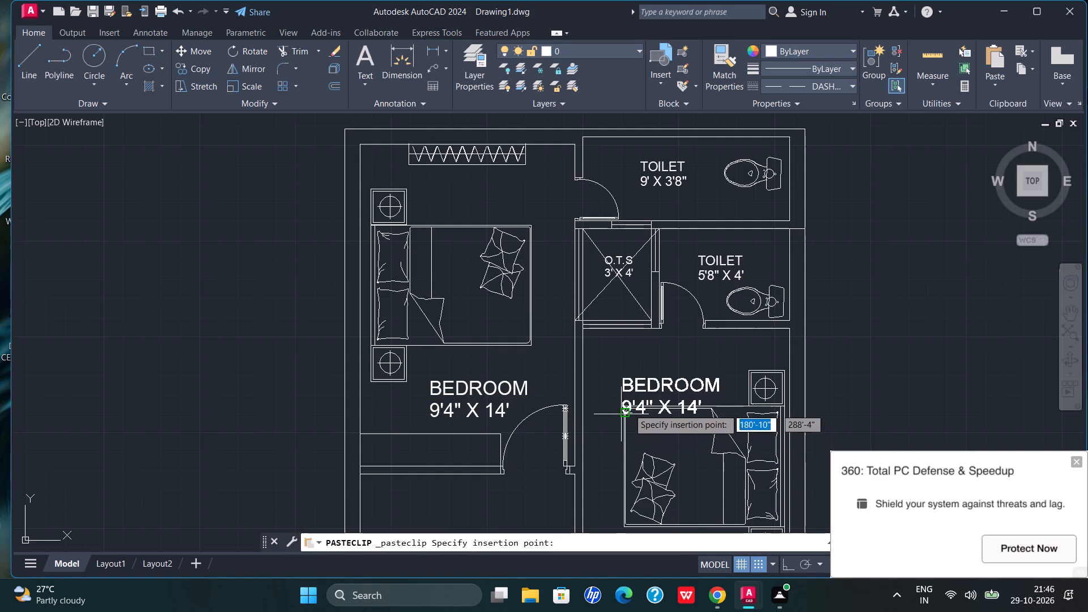
left_click(625, 395)
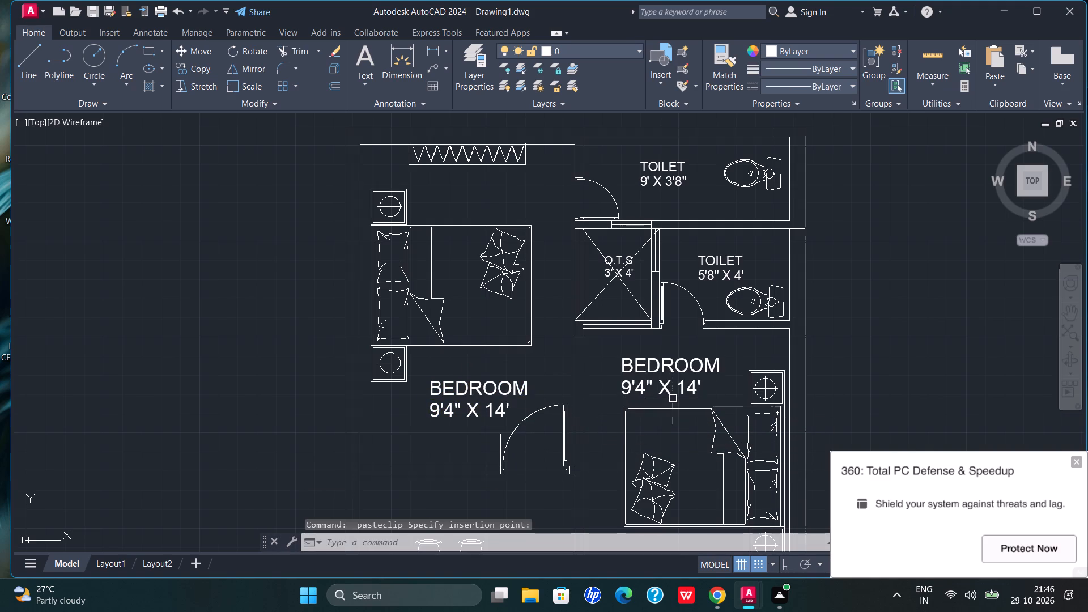
Change the dimension line of the second bedroom's label to 9' X 13'4" and finish text editing.
double_click(657, 388)
left_click(640, 393)
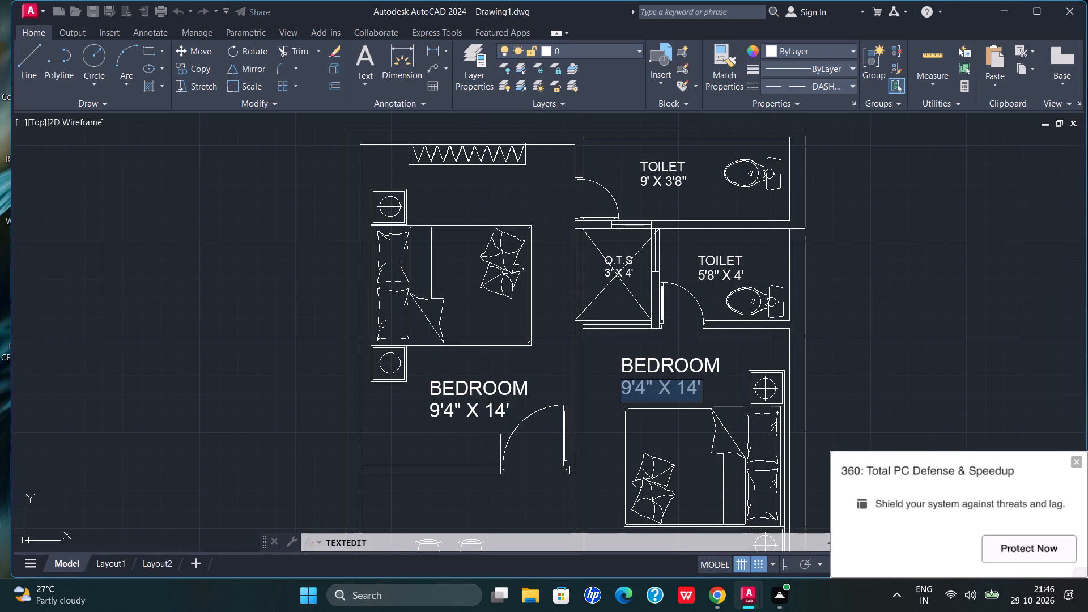
key("Right")
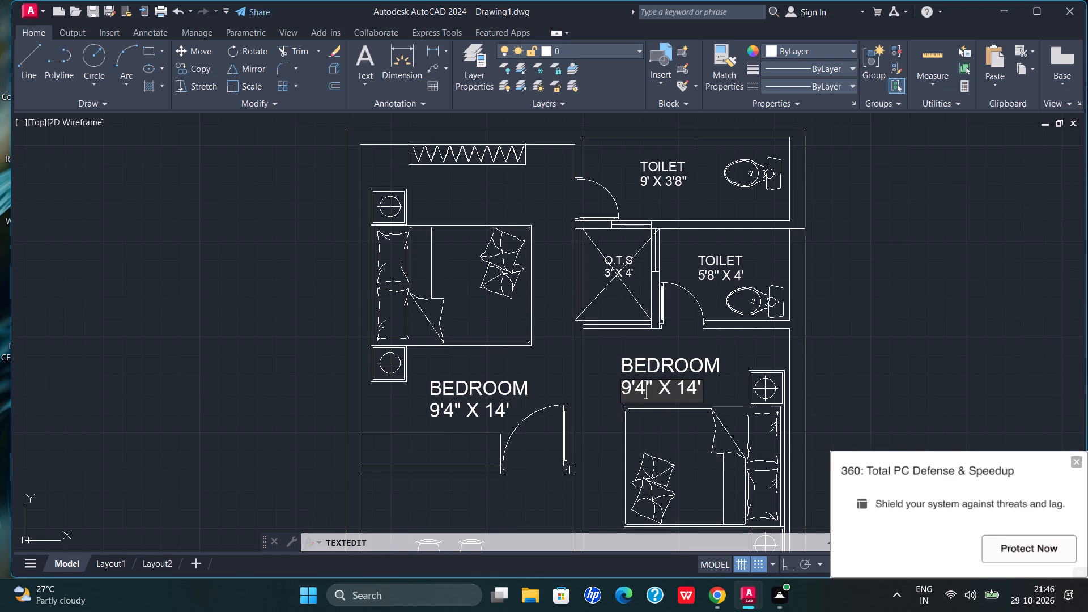
key("BackSpace")
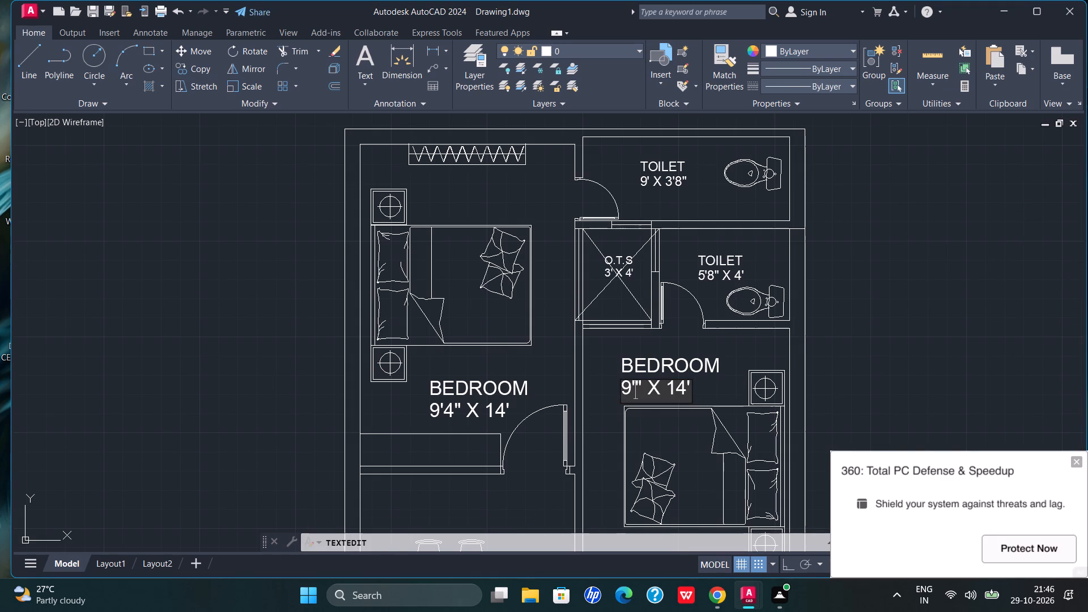
key("Right")
key("Right")
key("BackSpace")
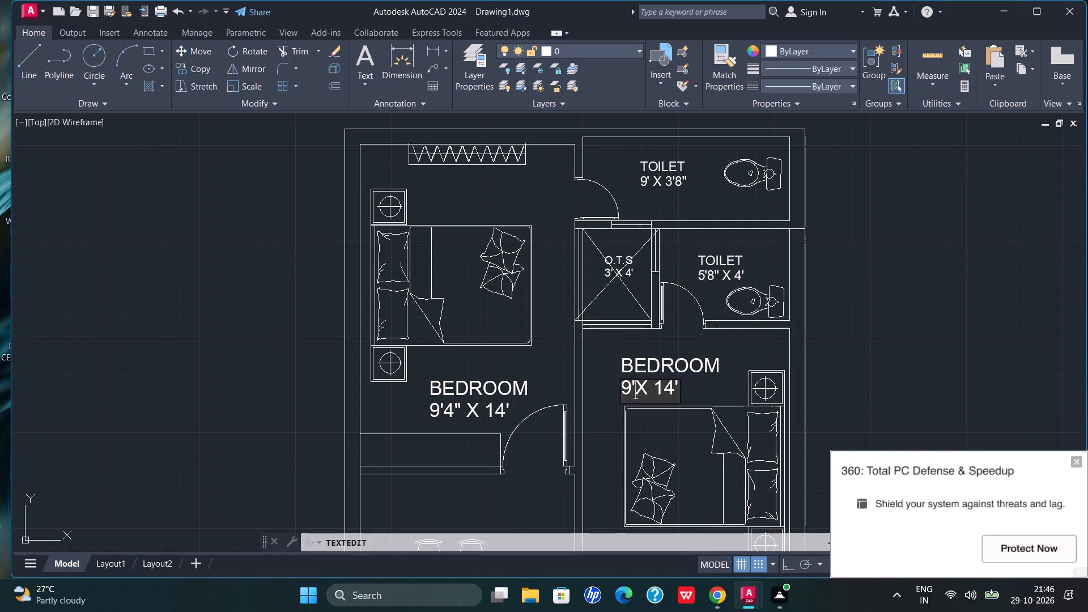
key("BackSpace")
key("space")
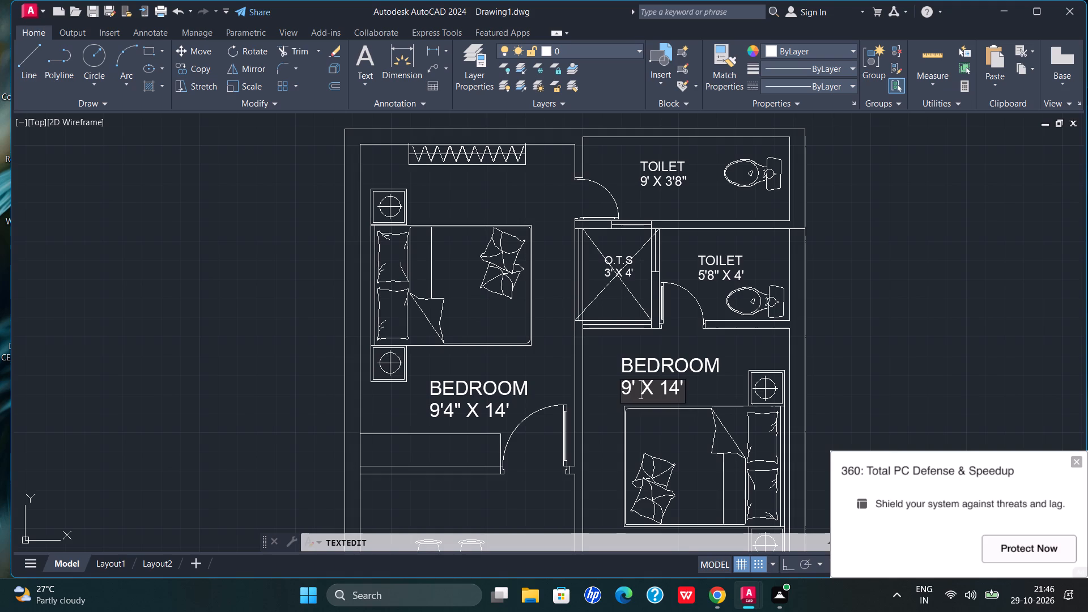
key("Right")
key("Right")
key("Right")
key("Right")
key("BackSpace")
key("3")
key("Right")
type("4\"")
key("Return")
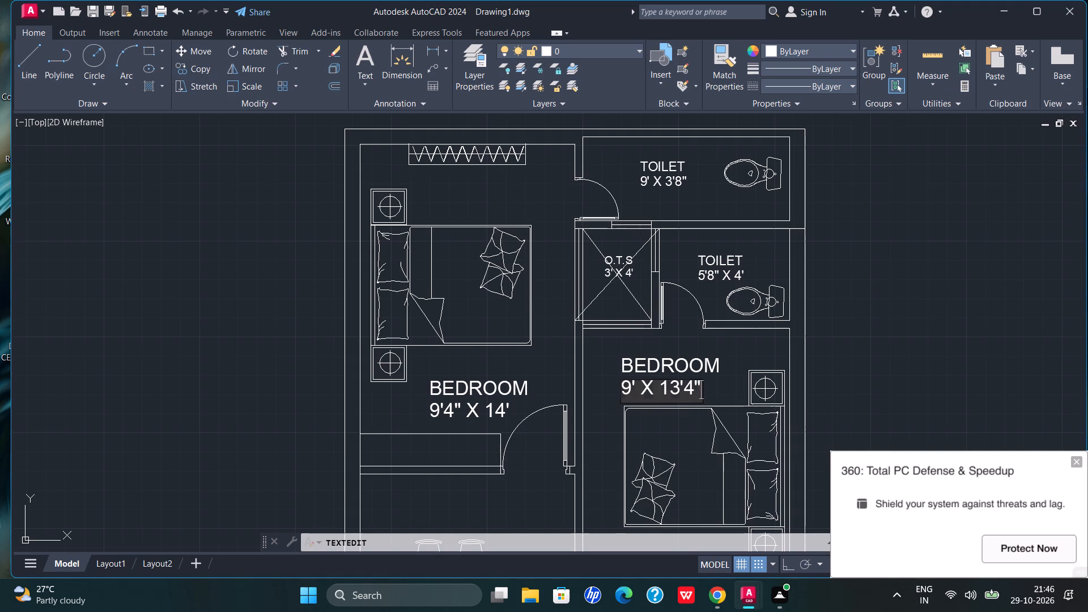
scroll(693, 358, "down", 1)
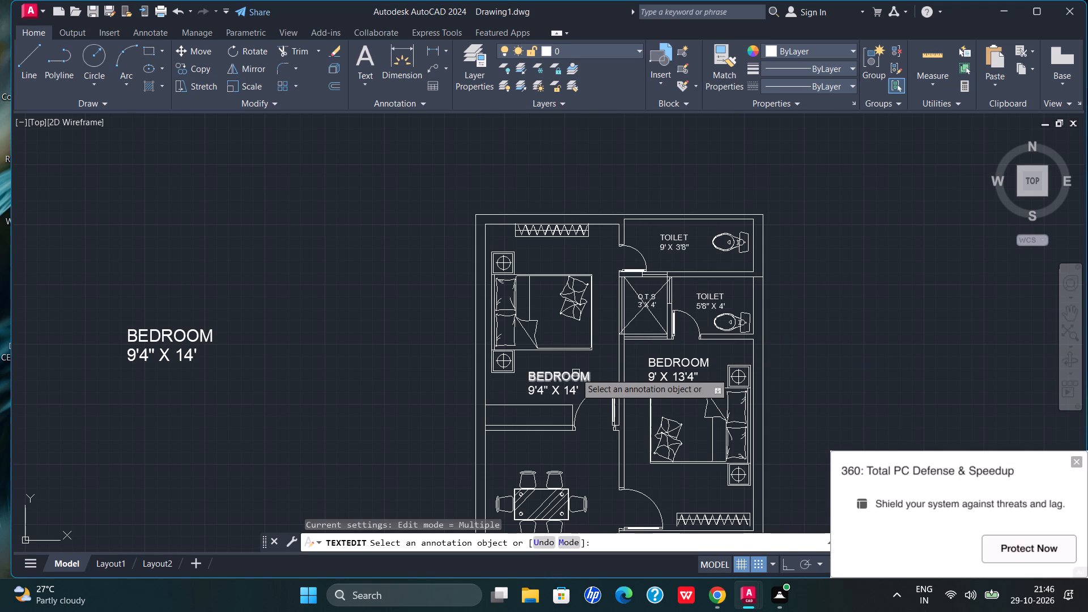
scroll(576, 373, "up", 3)
key("Escape")
key("Escape")
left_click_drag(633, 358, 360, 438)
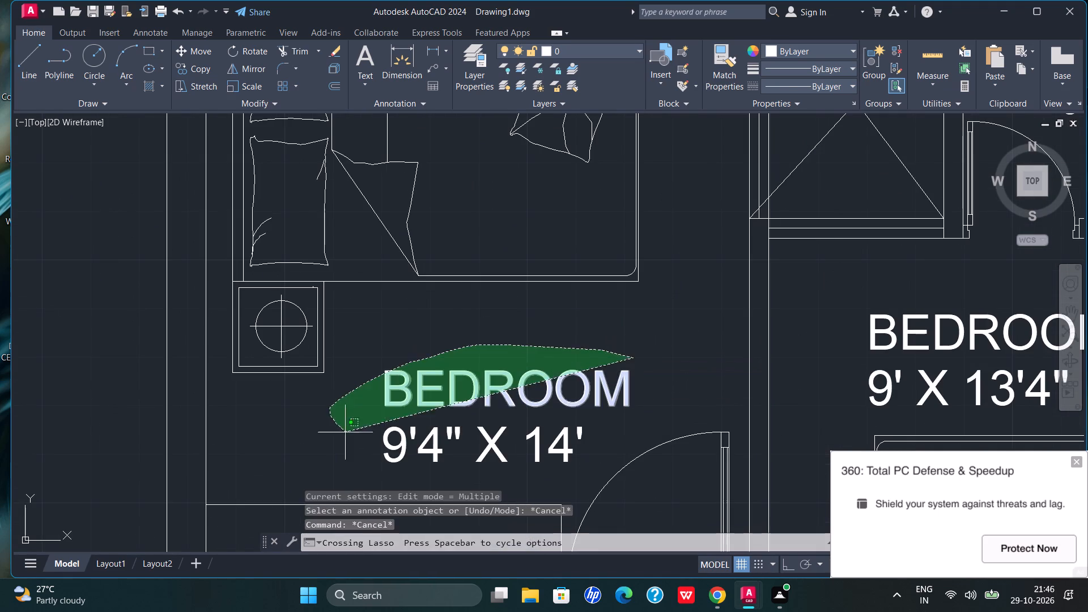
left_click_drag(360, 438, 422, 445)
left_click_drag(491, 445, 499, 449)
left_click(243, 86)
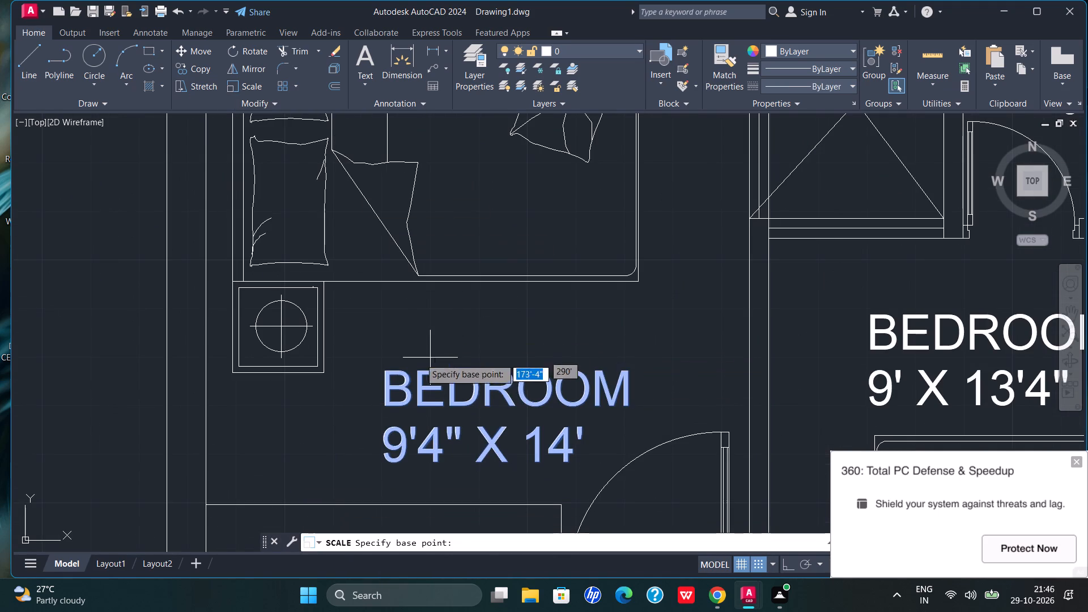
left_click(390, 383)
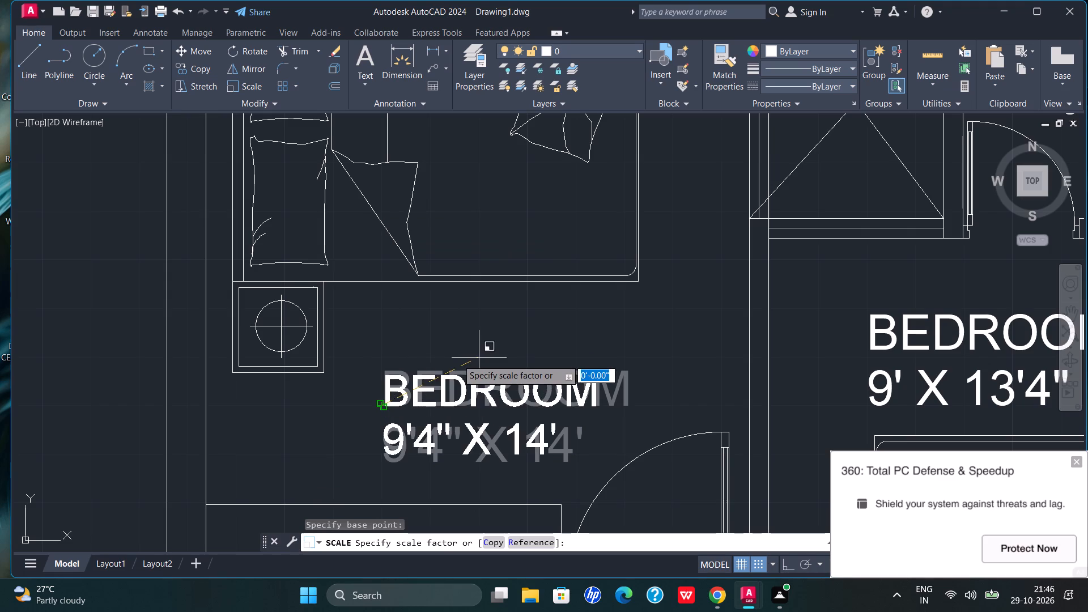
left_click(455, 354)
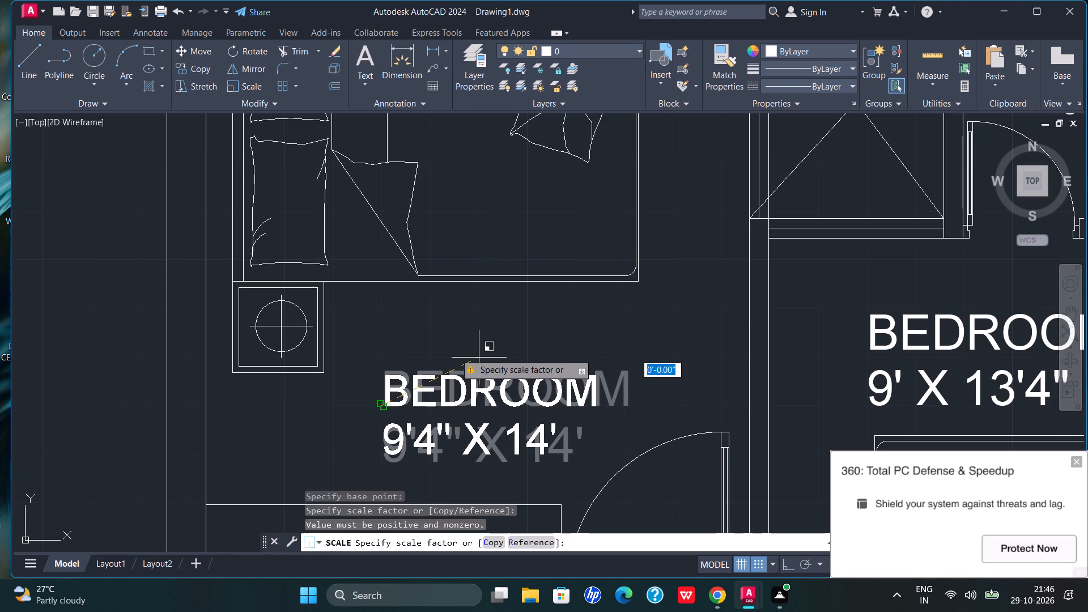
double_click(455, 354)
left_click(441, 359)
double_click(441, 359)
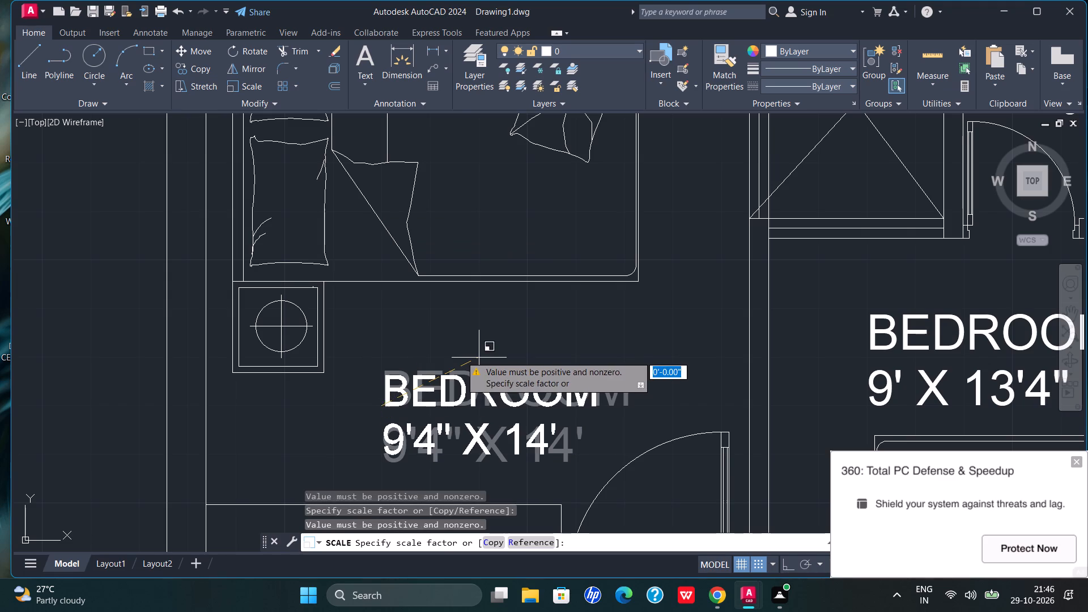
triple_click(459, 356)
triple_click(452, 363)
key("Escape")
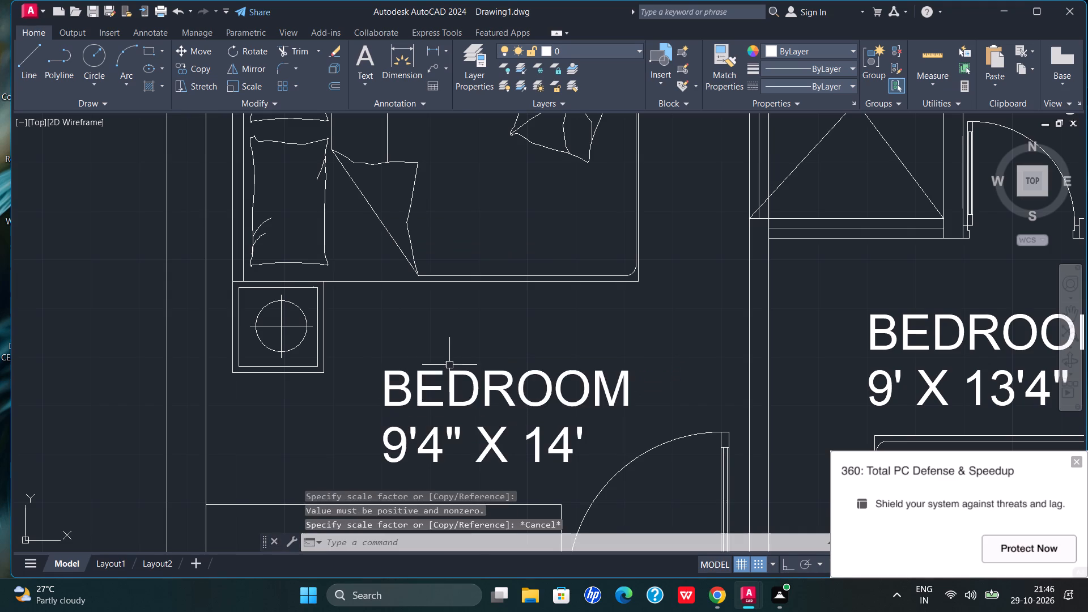
Copy the second toilet's two-line label into the open space below the dining table.
scroll(460, 373, "down", 2)
scroll(526, 376, "down", 1)
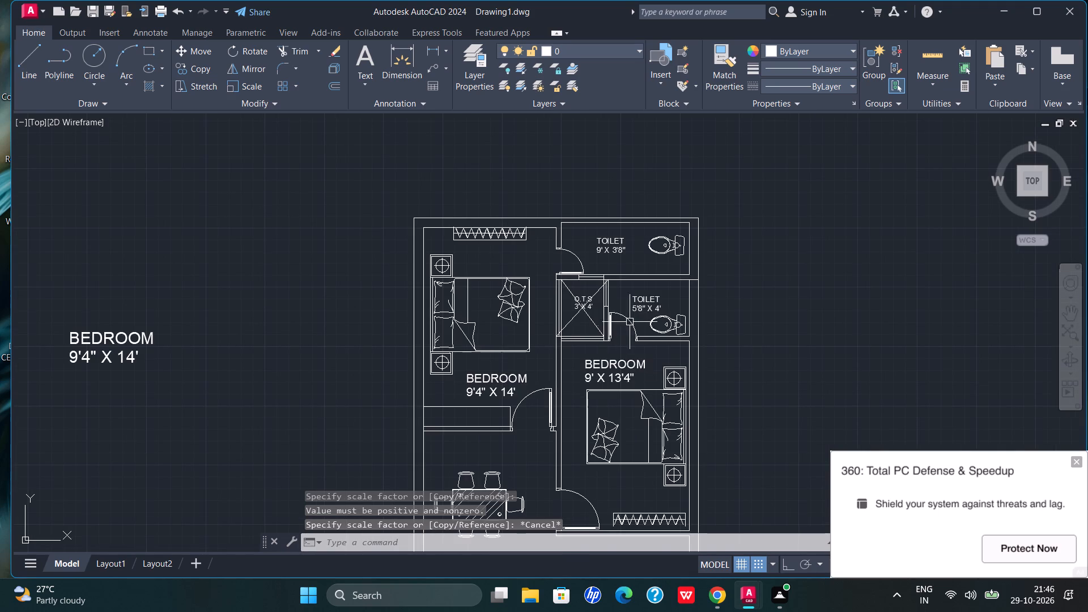
scroll(664, 303, "up", 2)
left_click_drag(665, 285, 611, 322)
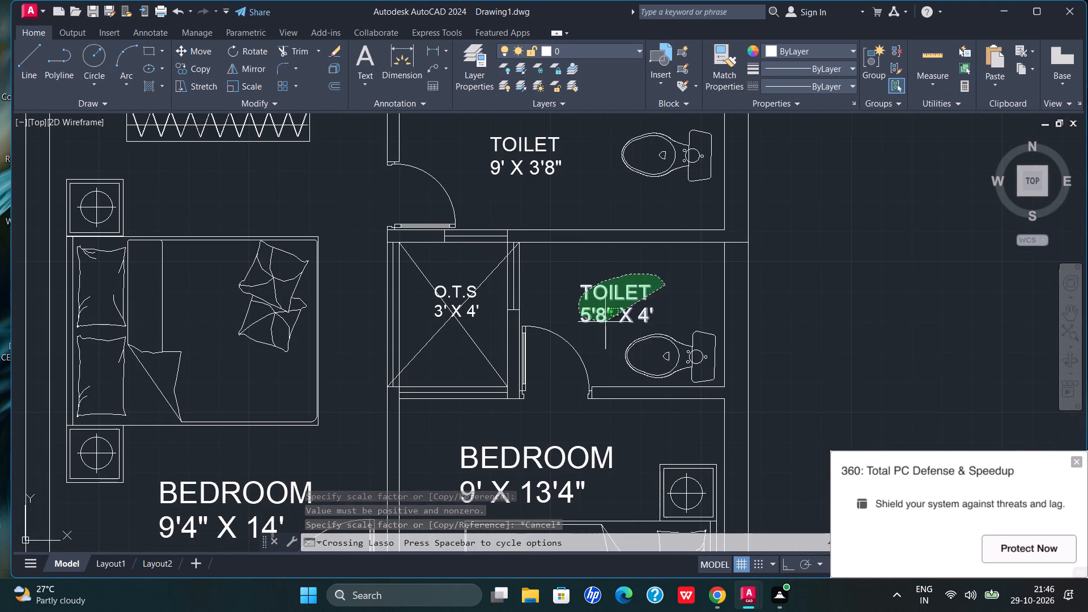
left_click_drag(611, 322, 636, 319)
key("ctrl+c")
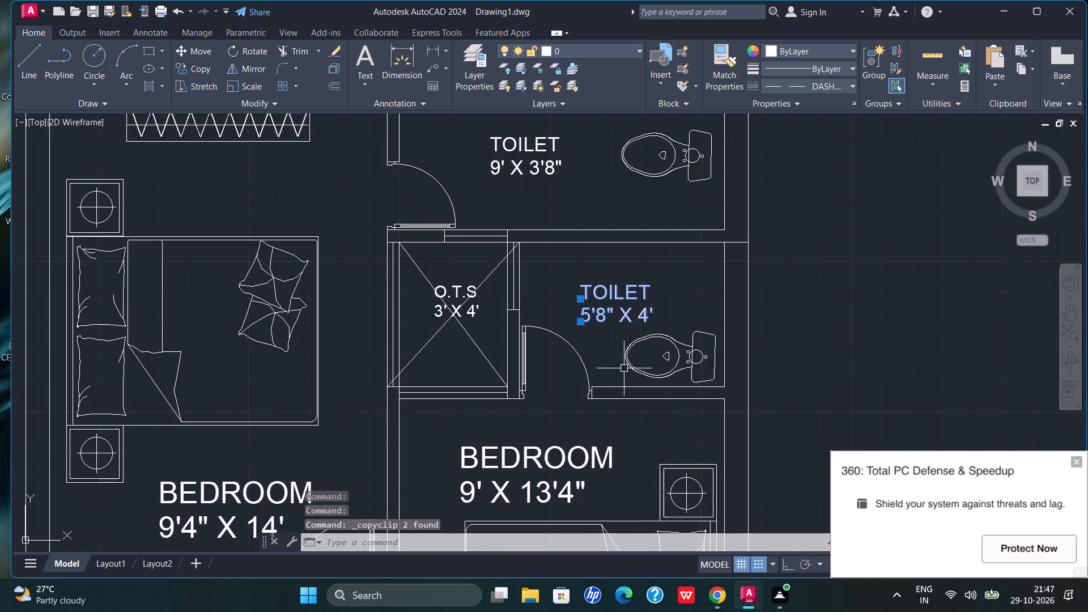
scroll(622, 394, "down", 2)
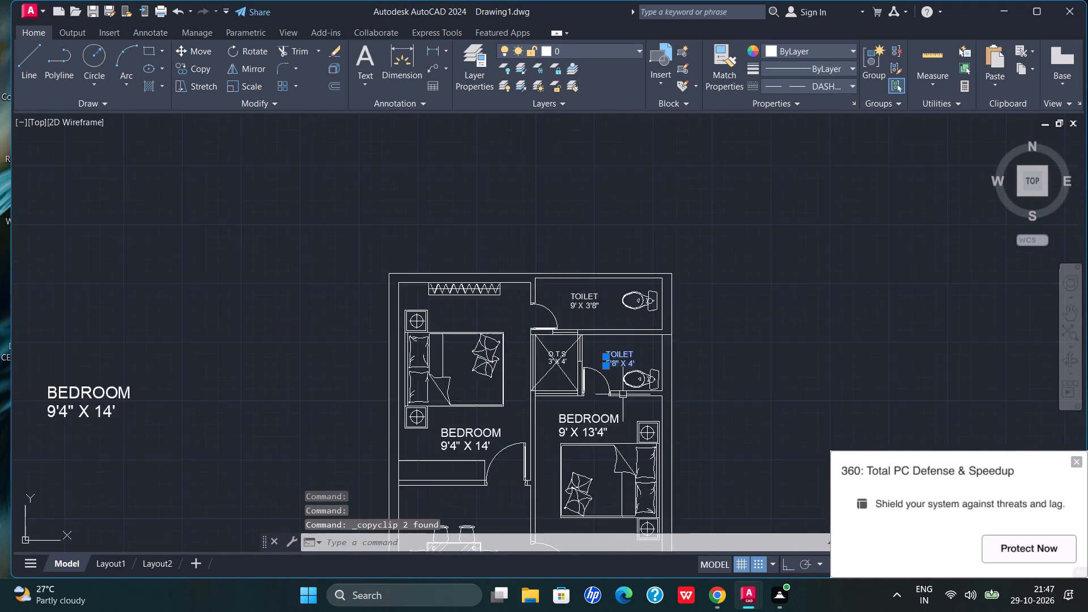
scroll(624, 394, "down", 1)
scroll(566, 358, "down", 2)
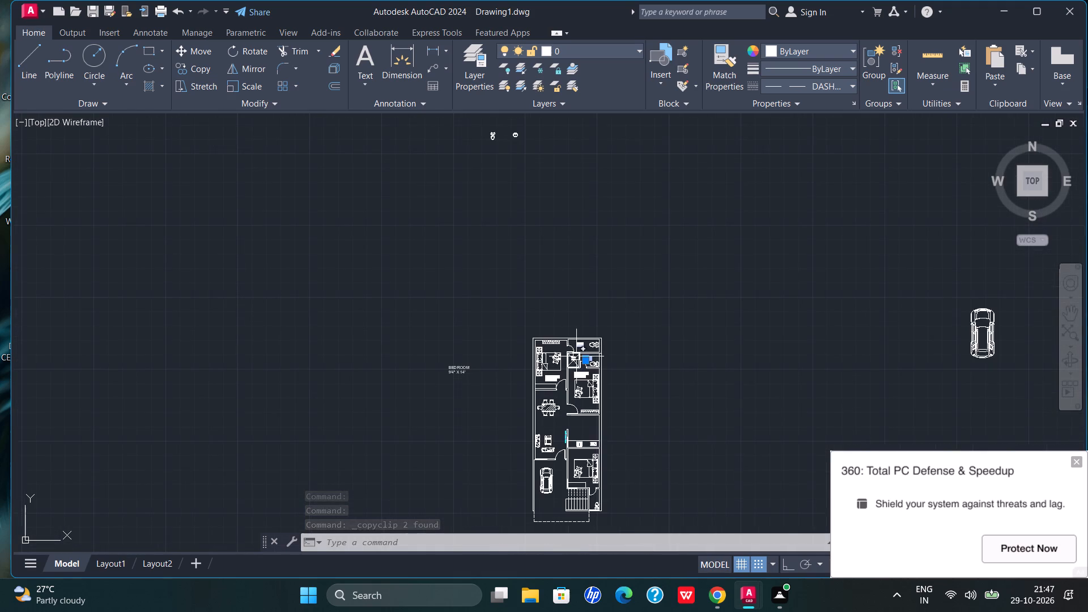
scroll(569, 438, "up", 2)
scroll(552, 390, "up", 2)
key("ctrl+v")
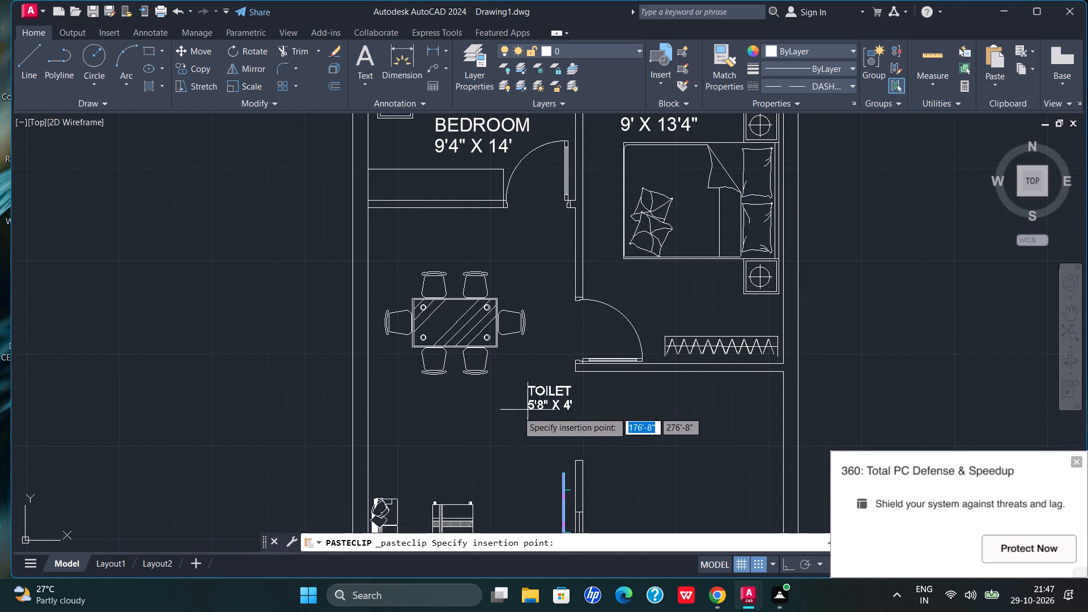
left_click(453, 444)
Change the name line of the copied label below the dining table to HALL.
scroll(483, 425, "up", 2)
double_click(480, 437)
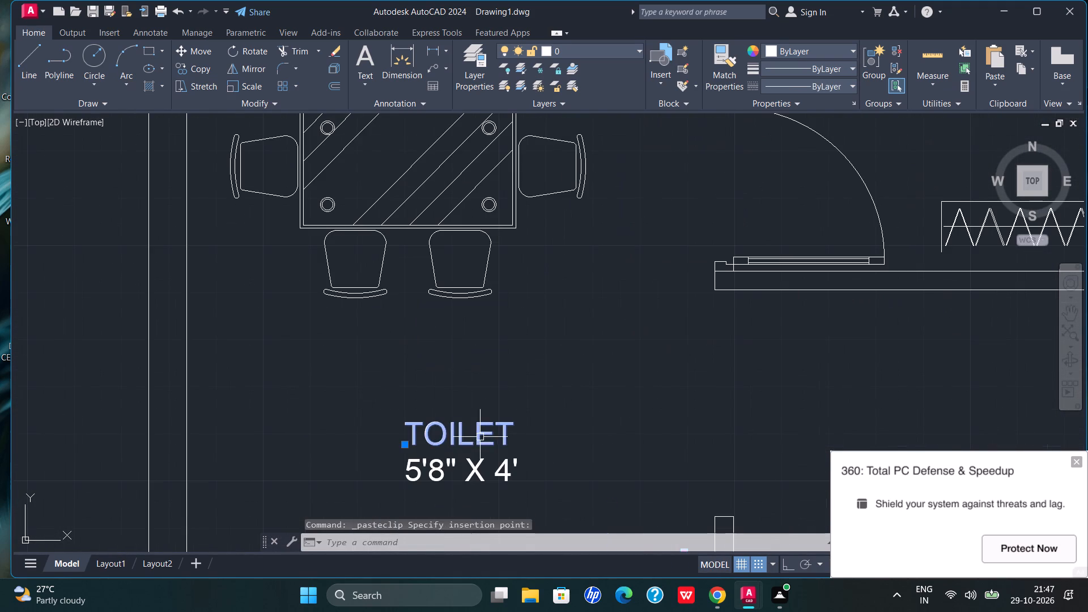
left_click(501, 434)
key("Right")
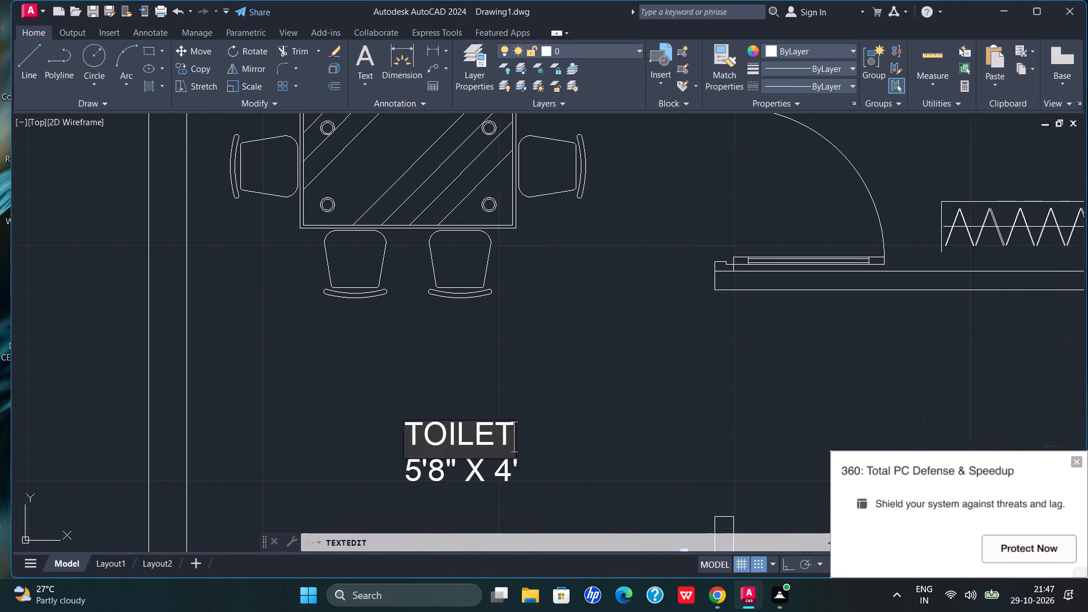
key("BackSpace")
key("BackSpace")
key("BackSpace")
key("BackSpace")
key("BackSpace")
key("BackSpace")
type("HALL")
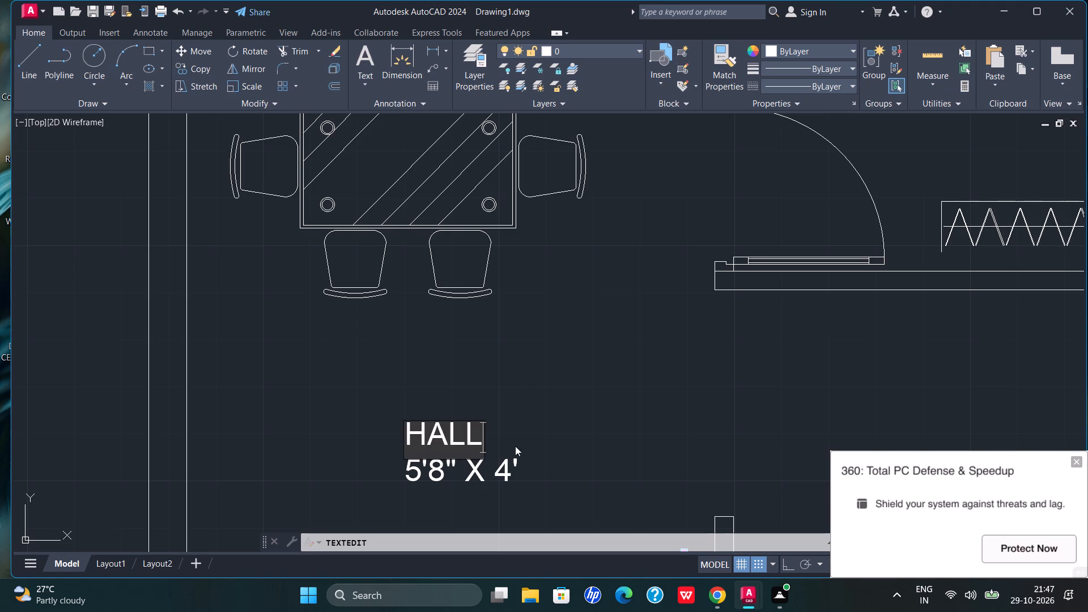
Change the dimension line of the HALL label to 9'4" X 20' and finish text editing.
double_click(447, 471)
left_click(446, 469)
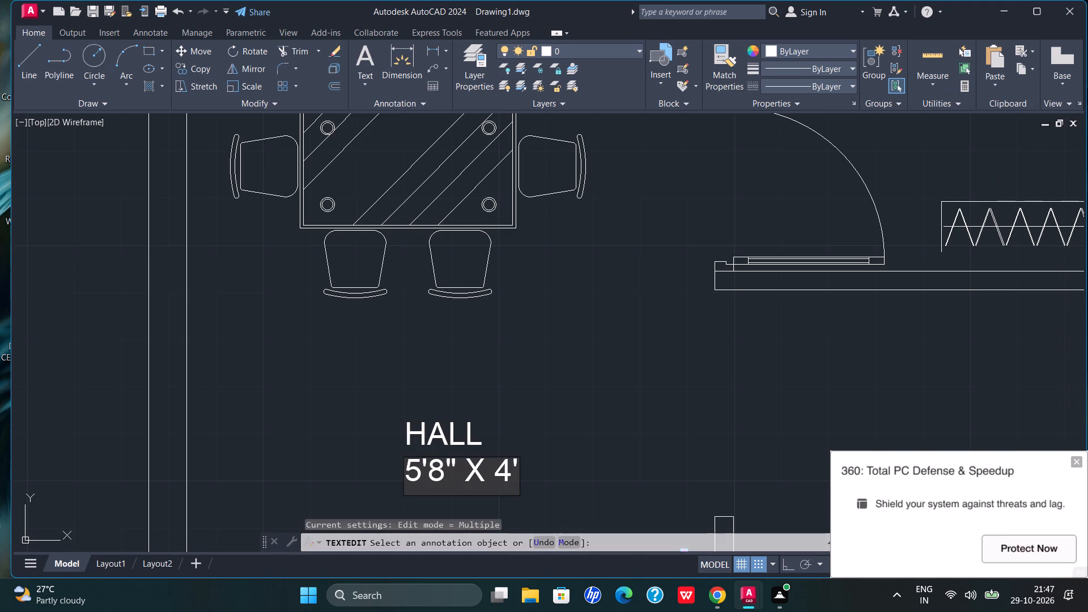
key("Right")
key("BackSpace")
key("BackSpace")
key("BackSpace")
key("BackSpace")
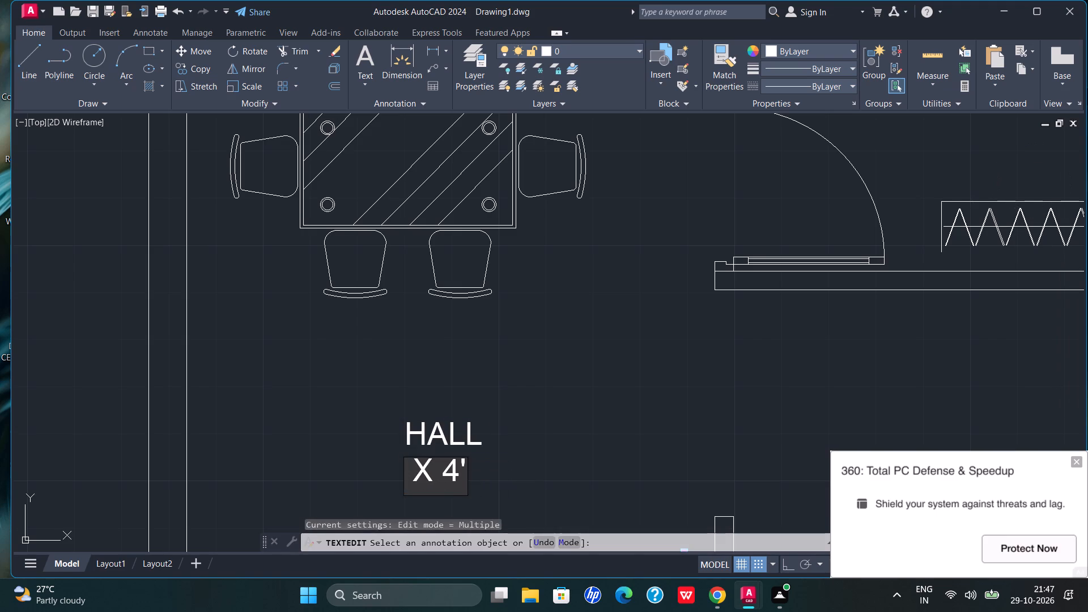
type("9'4")
key("shift+quotedbl")
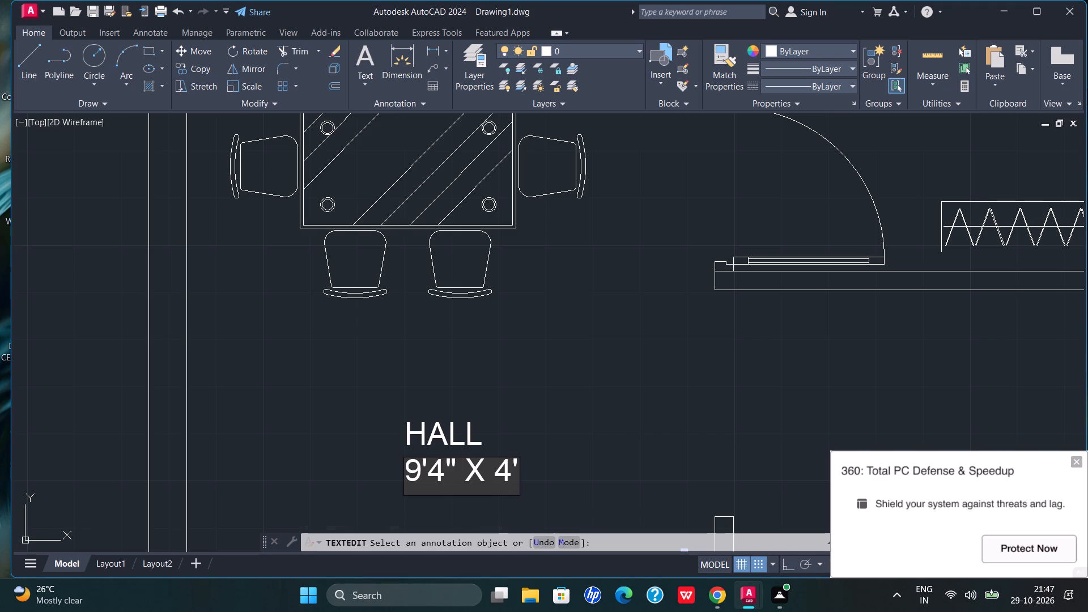
key("Right")
key("Right")
key("Right")
key("Right")
key("BackSpace")
type("20")
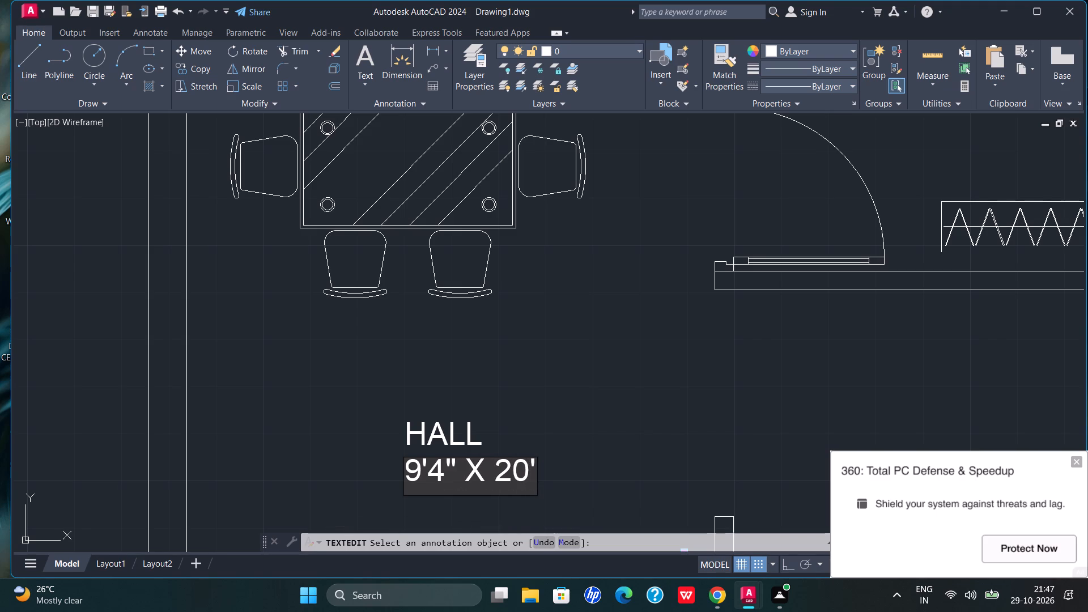
key("Return")
scroll(610, 438, "down", 2)
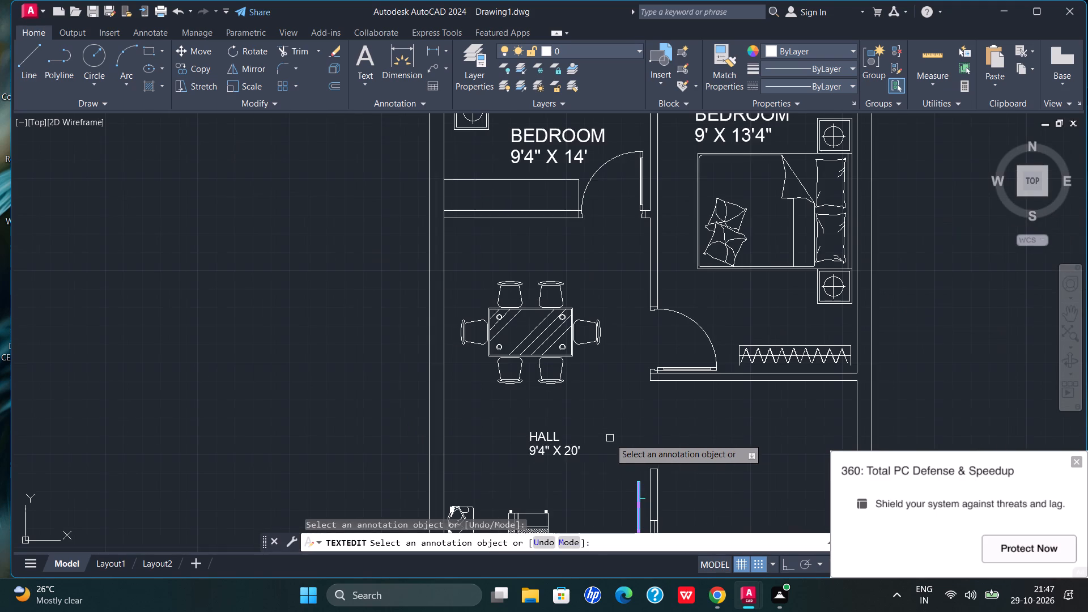
left_click_drag(584, 421, 573, 419)
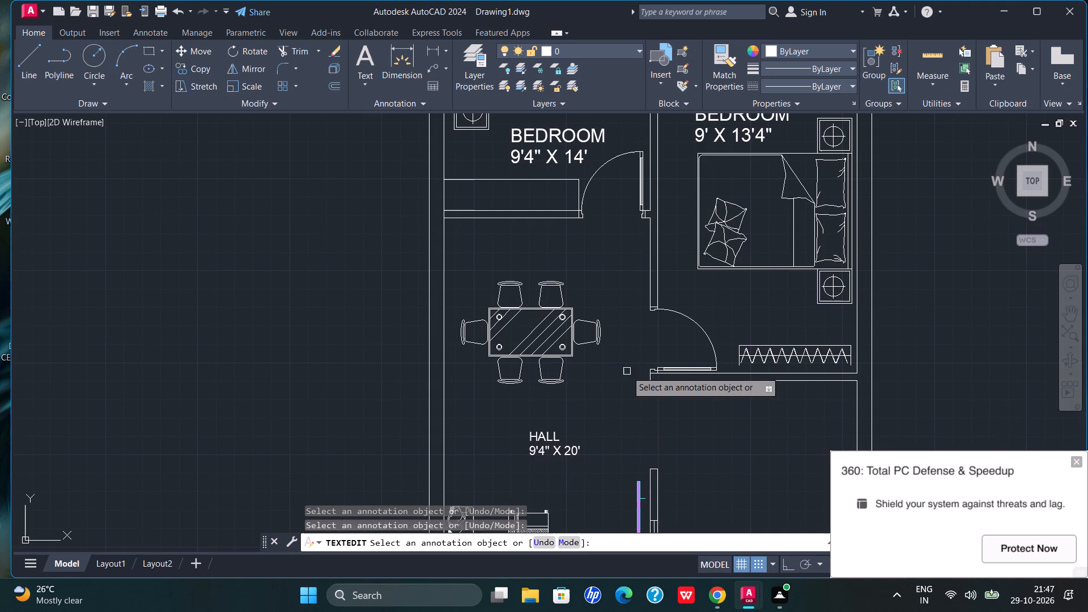
key("Escape")
key("Escape")
key("Escape")
Scale up both lines of the HALL label by a factor of about 1.7, using its upper line as base.
left_click_drag(596, 426, 581, 470)
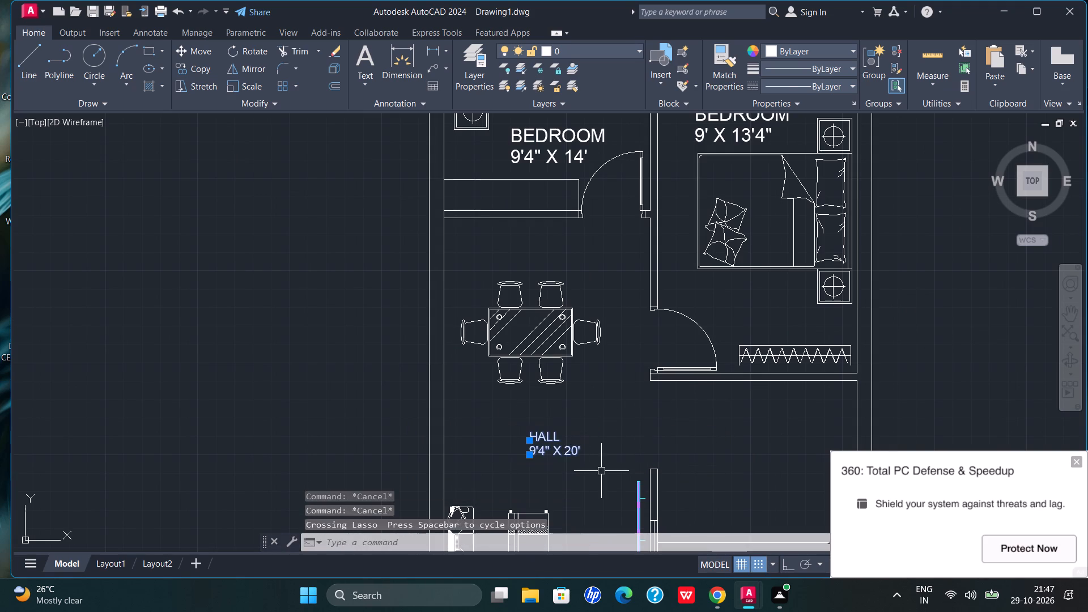
left_click(229, 84)
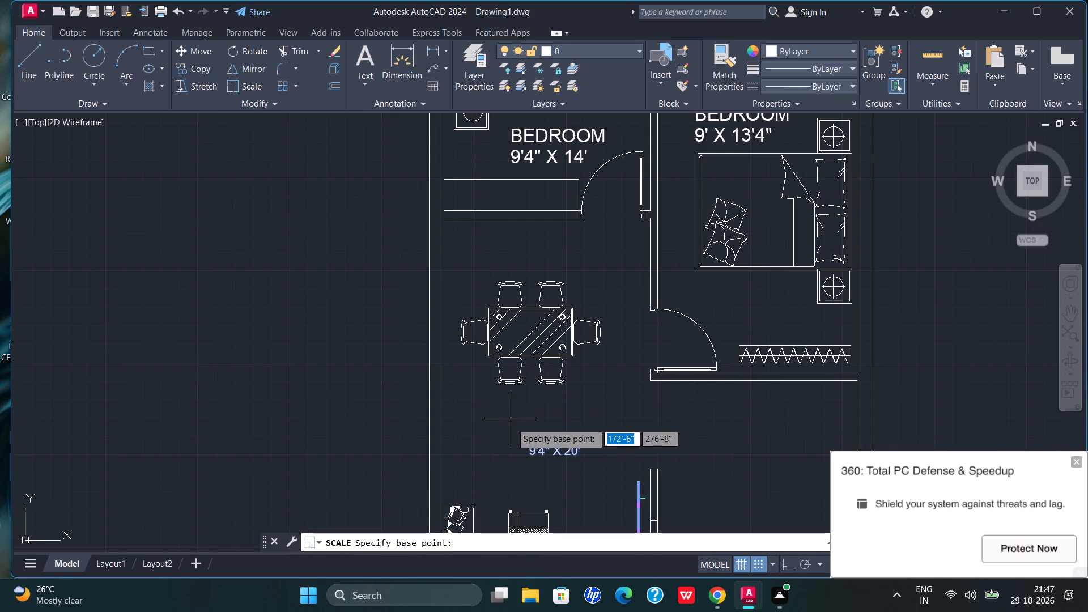
left_click(536, 439)
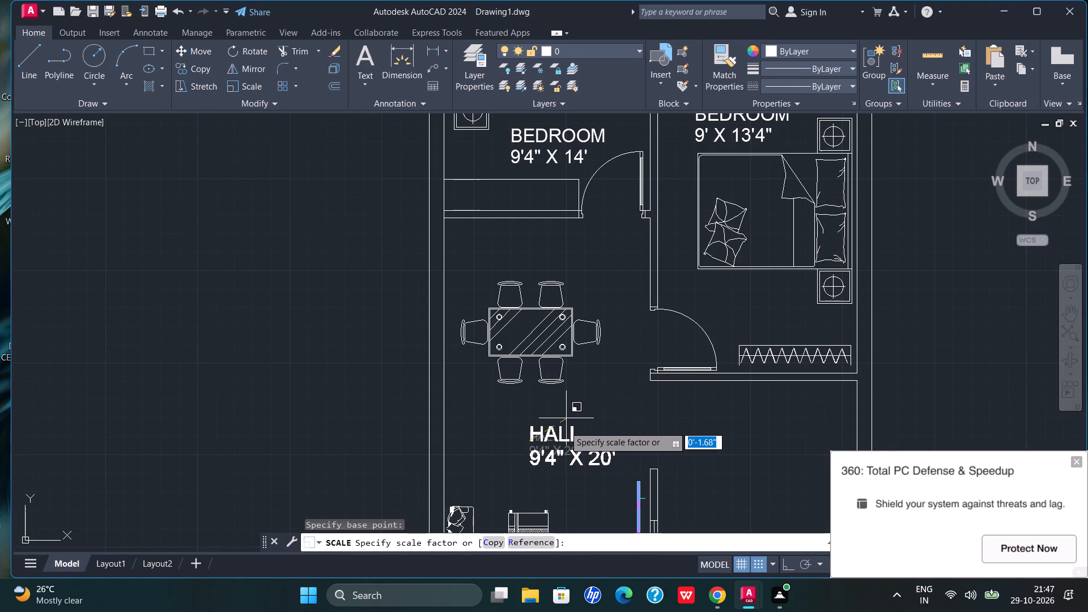
left_click(564, 426)
Move the enlarged HALL label slightly west so it sits centred beneath the dining table.
left_click_drag(617, 426, 626, 460)
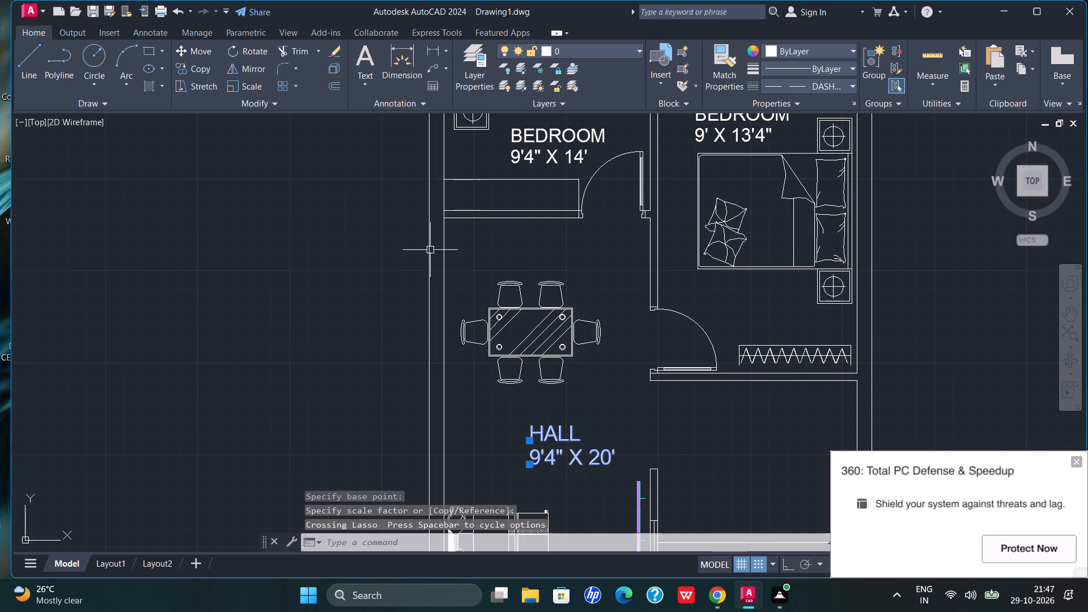
left_click(205, 49)
left_click(546, 444)
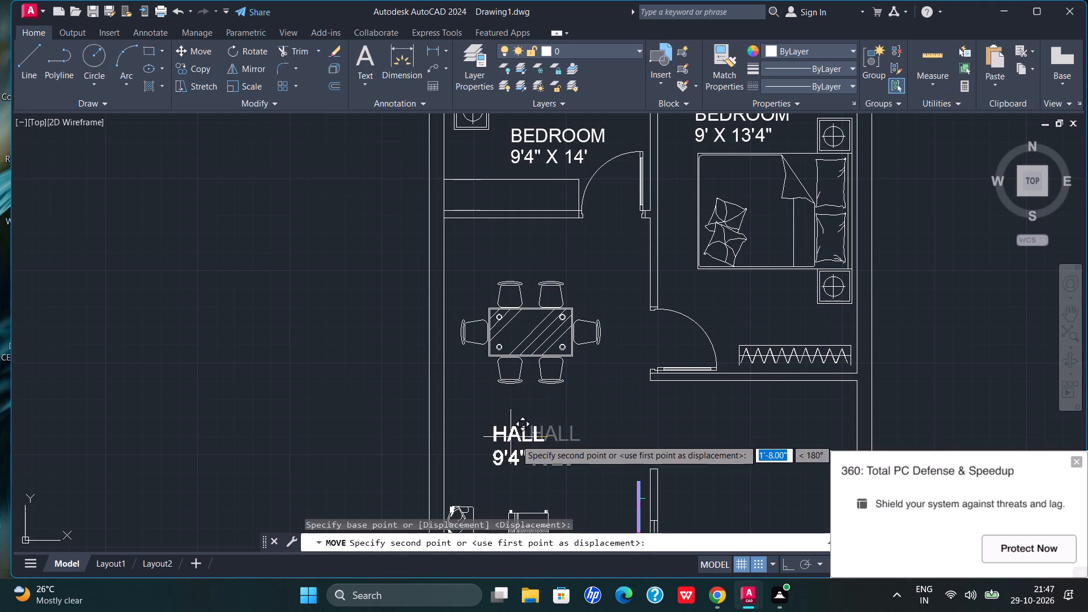
left_click(516, 439)
Copy the two-line HALL label into the kitchen, above the counter with the stove and sink.
scroll(567, 421, "down", 3)
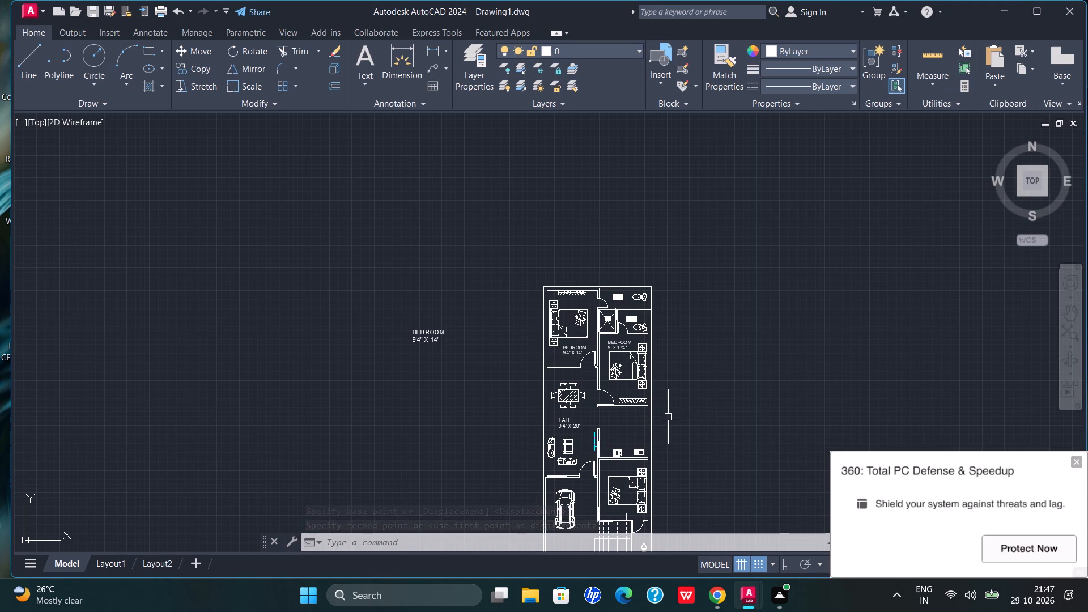
scroll(569, 427, "up", 2)
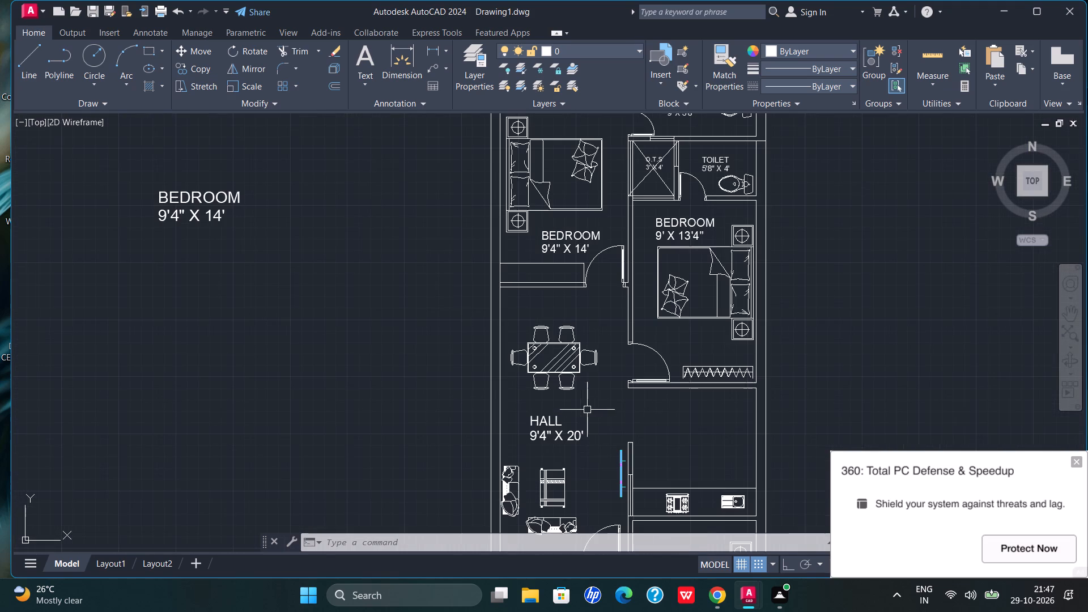
left_click_drag(586, 416, 568, 443)
key("ctrl+c")
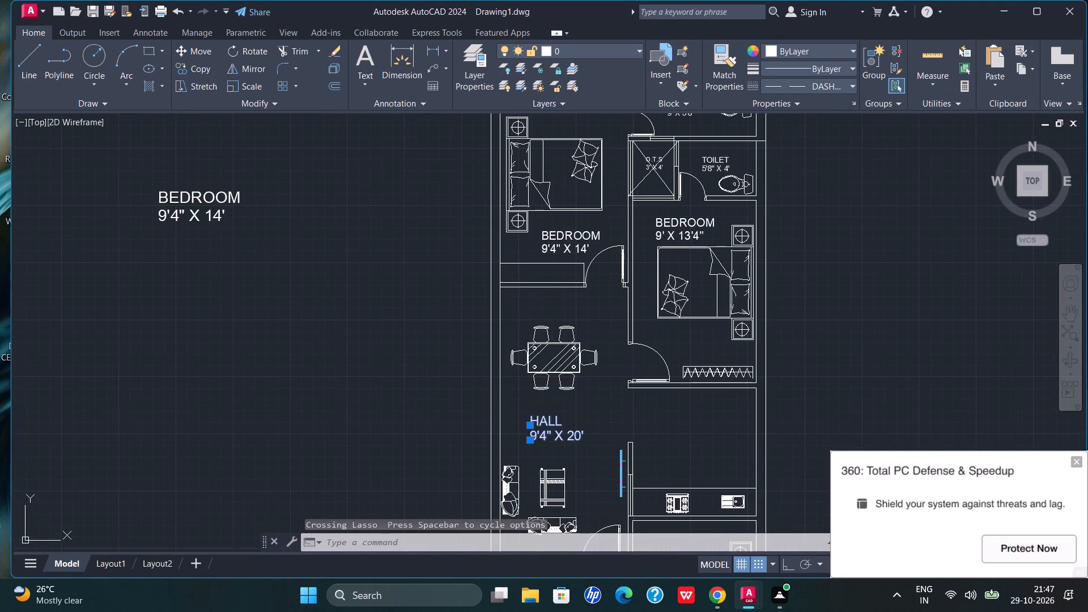
key("ctrl+v")
left_click(664, 454)
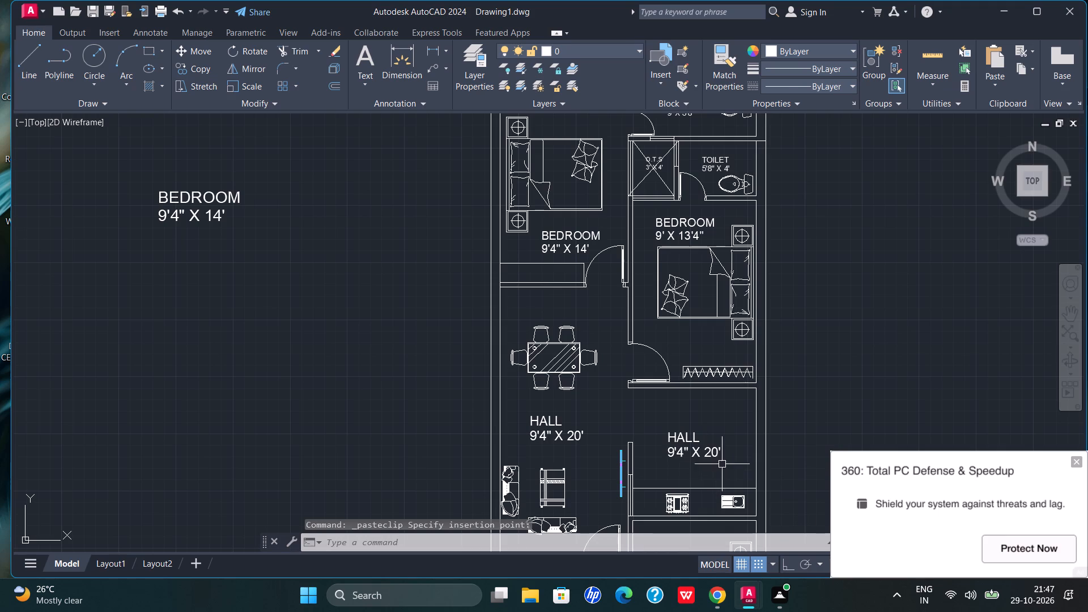
Change the name line of the copied label above the kitchen counter to KITCHEN.
double_click(690, 442)
left_click(700, 435)
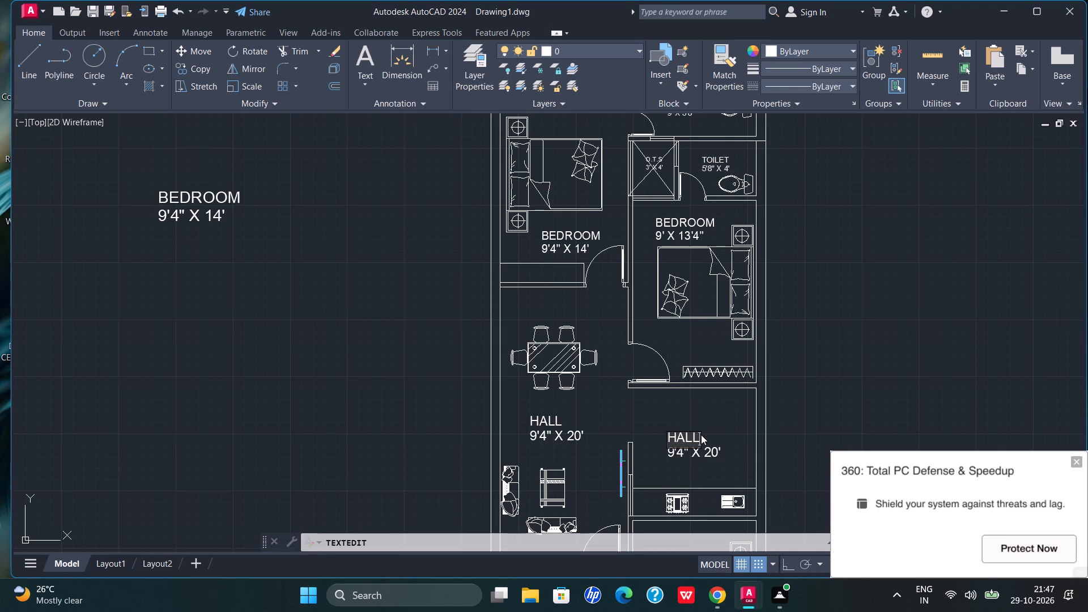
key("BackSpace")
key("BackSpace")
key("BackSpace")
key("BackSpace")
type("KITCHEN")
Change the dimension line of the KITCHEN label to 9' X 9'4" and finish text editing.
scroll(709, 467, "up", 3)
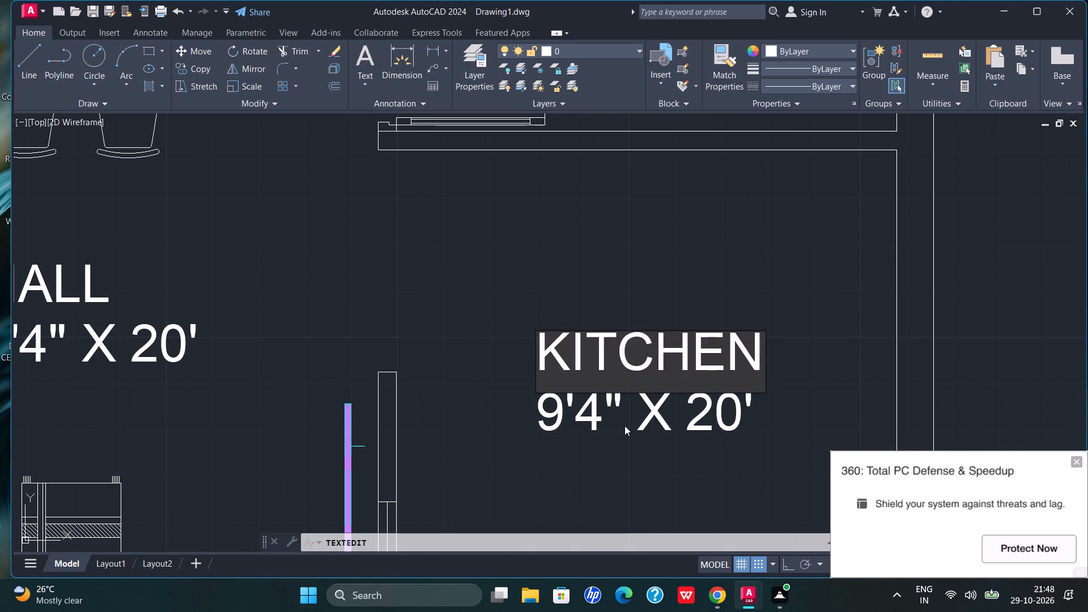
left_click(601, 414)
double_click(598, 410)
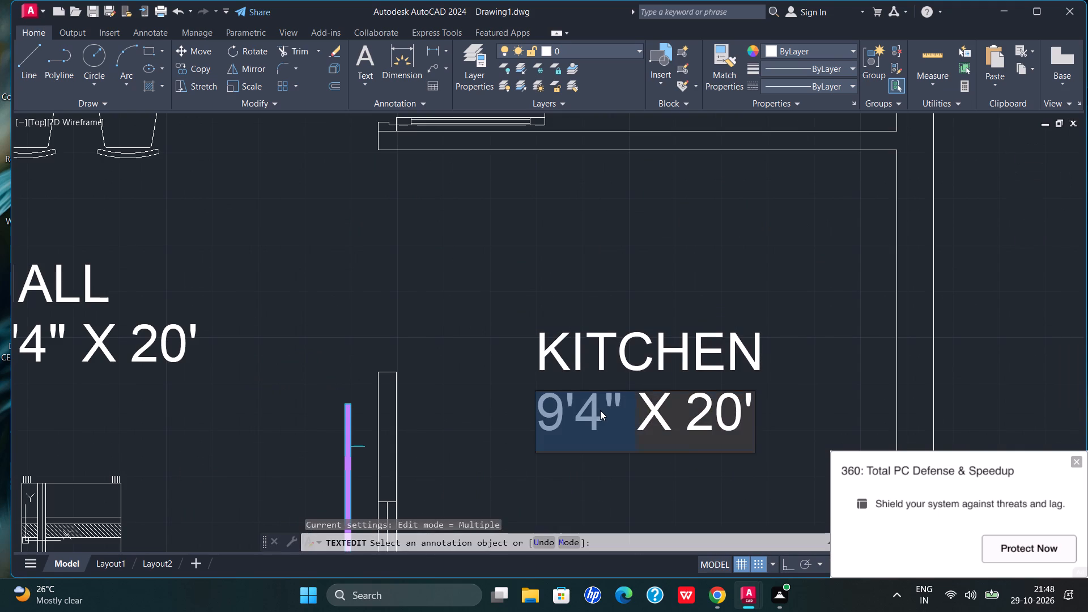
left_click(600, 410)
left_click(601, 410)
key("BackSpace")
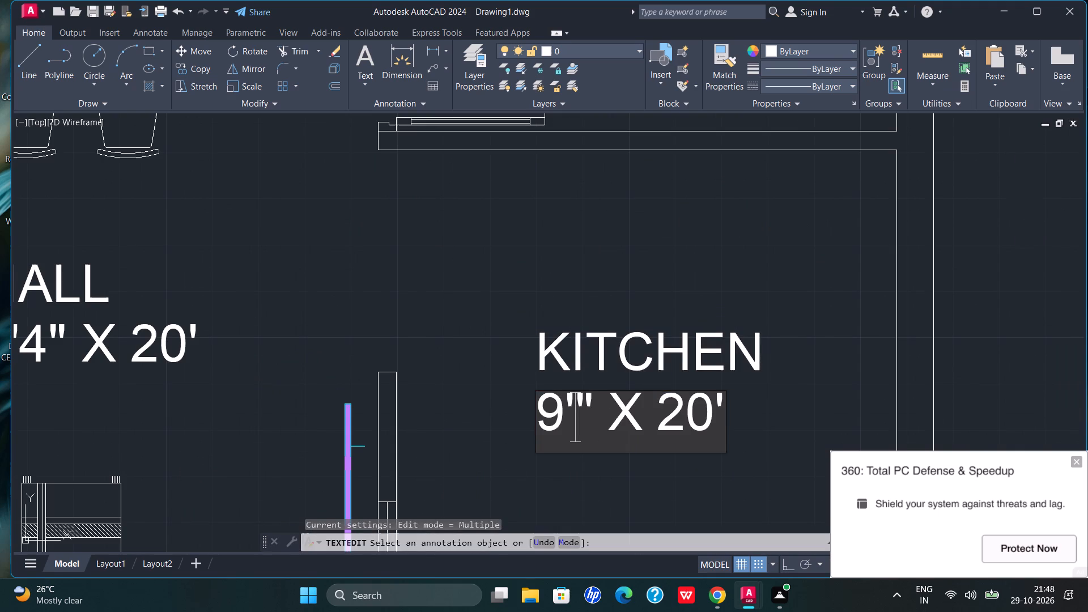
key("Right")
key("BackSpace")
key("BackSpace")
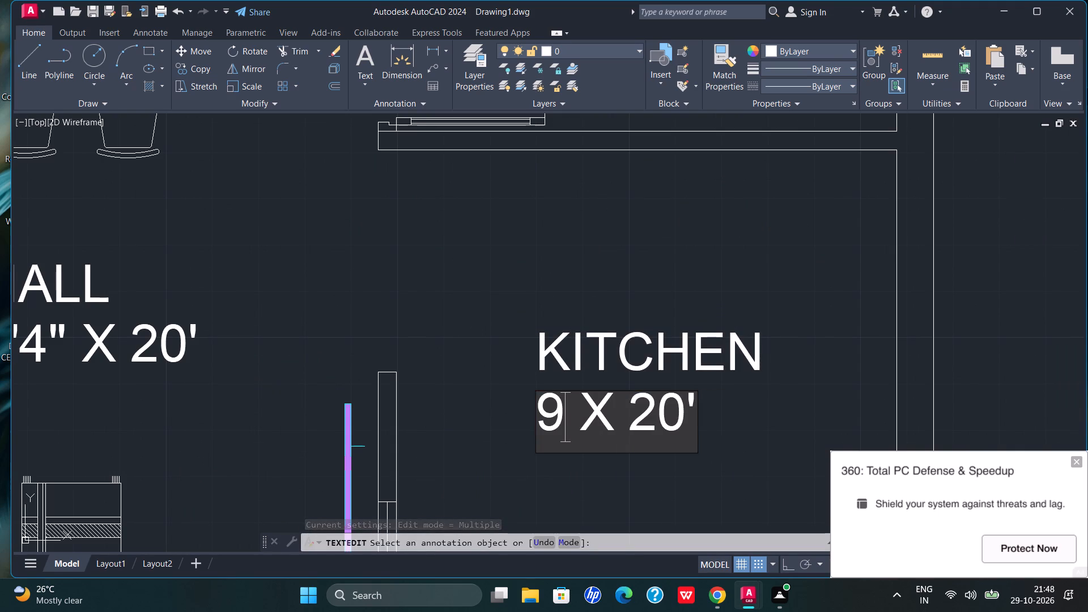
key("apostrophe")
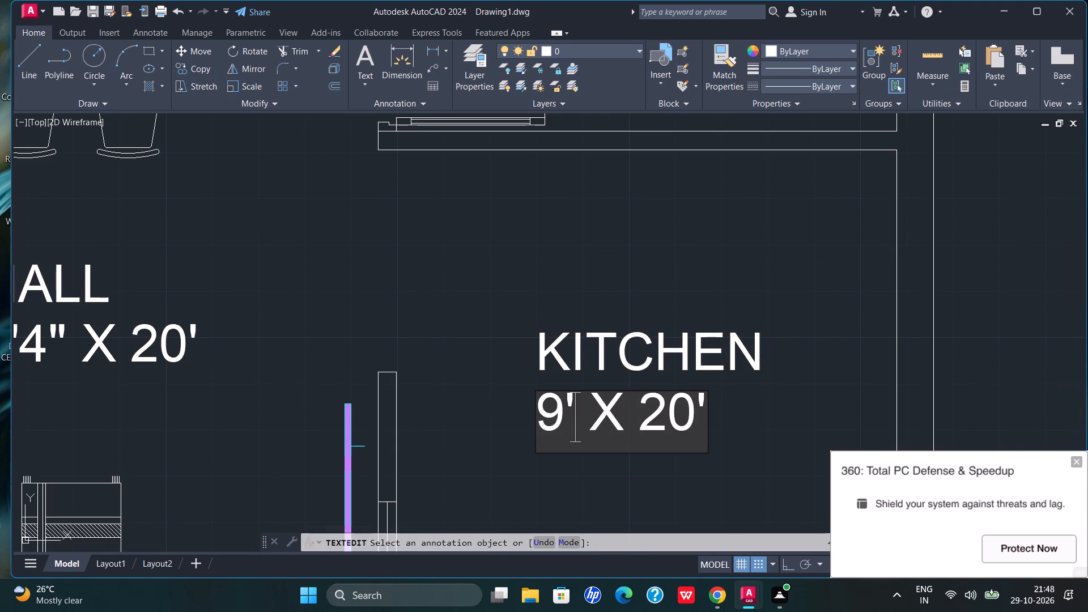
left_click(689, 416)
key("BackSpace")
key("BackSpace")
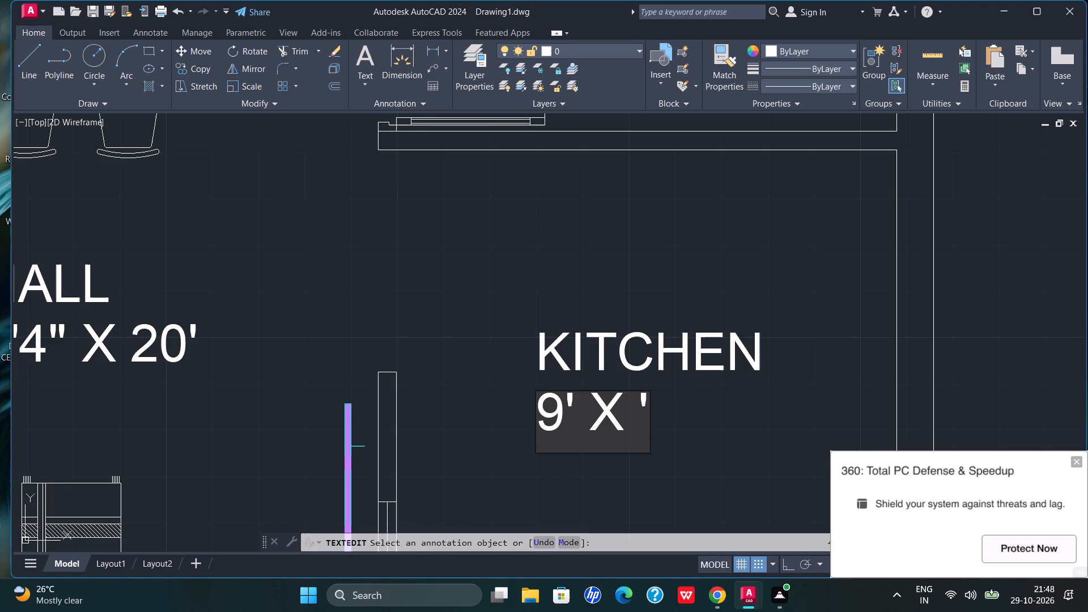
key("9")
key("Right")
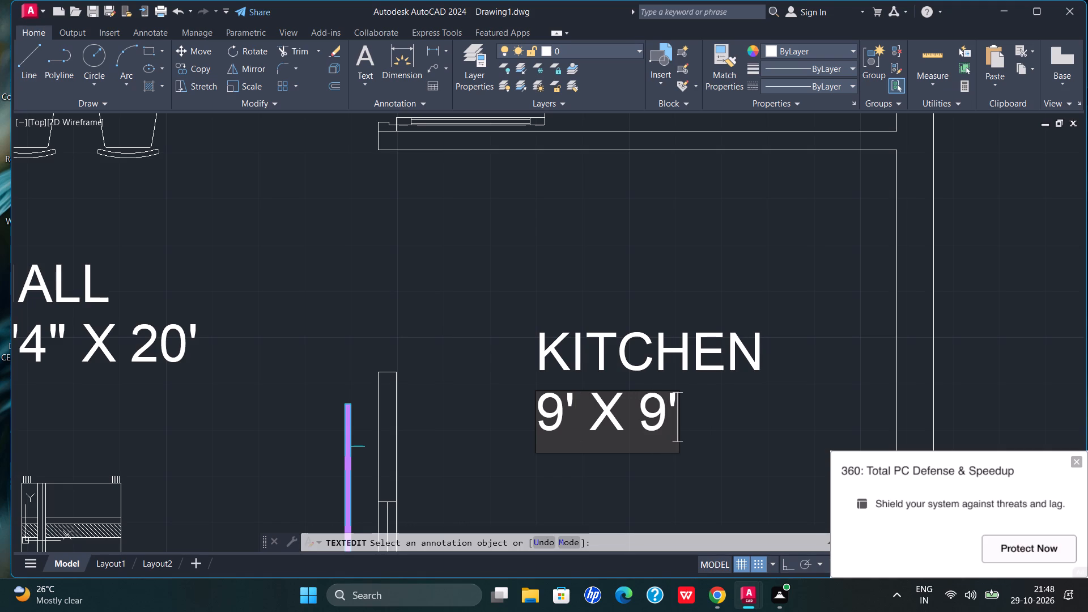
type("4\"")
key("Return")
scroll(700, 372, "down", 2)
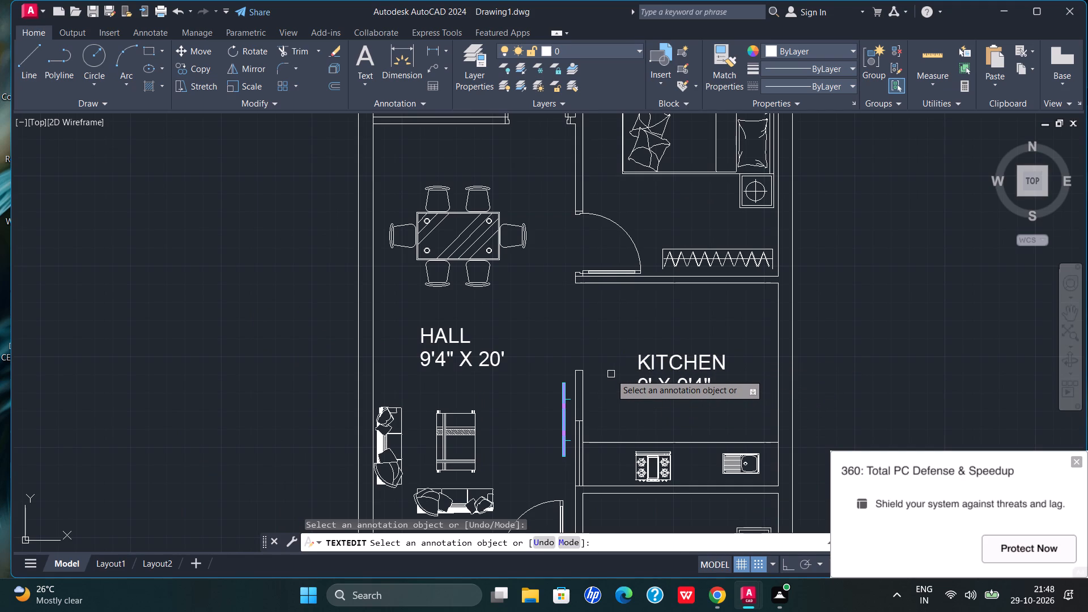
scroll(605, 324, "down", 2)
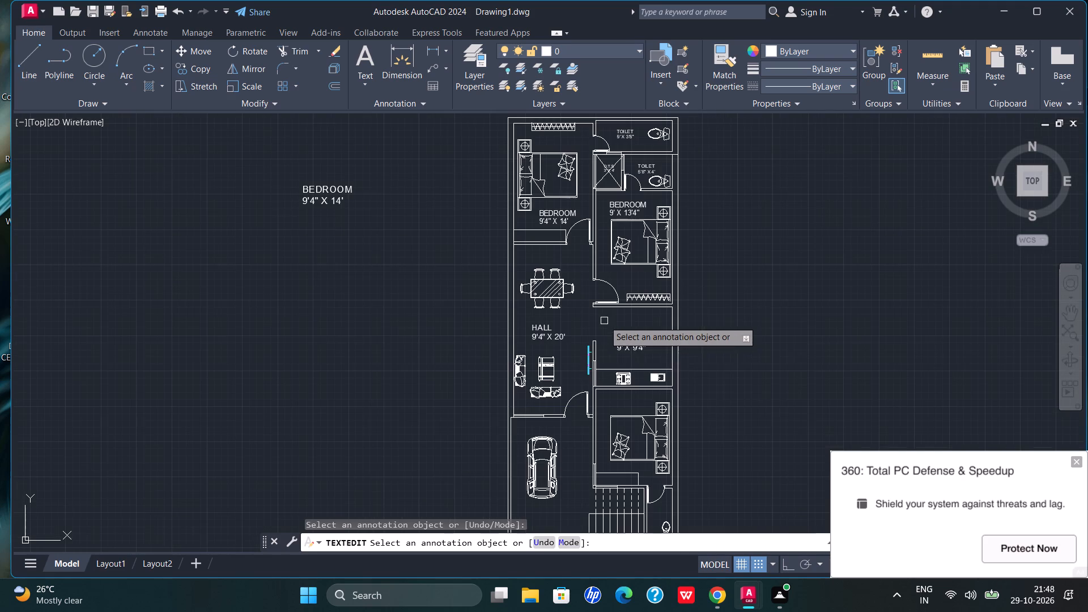
scroll(644, 409, "up", 1)
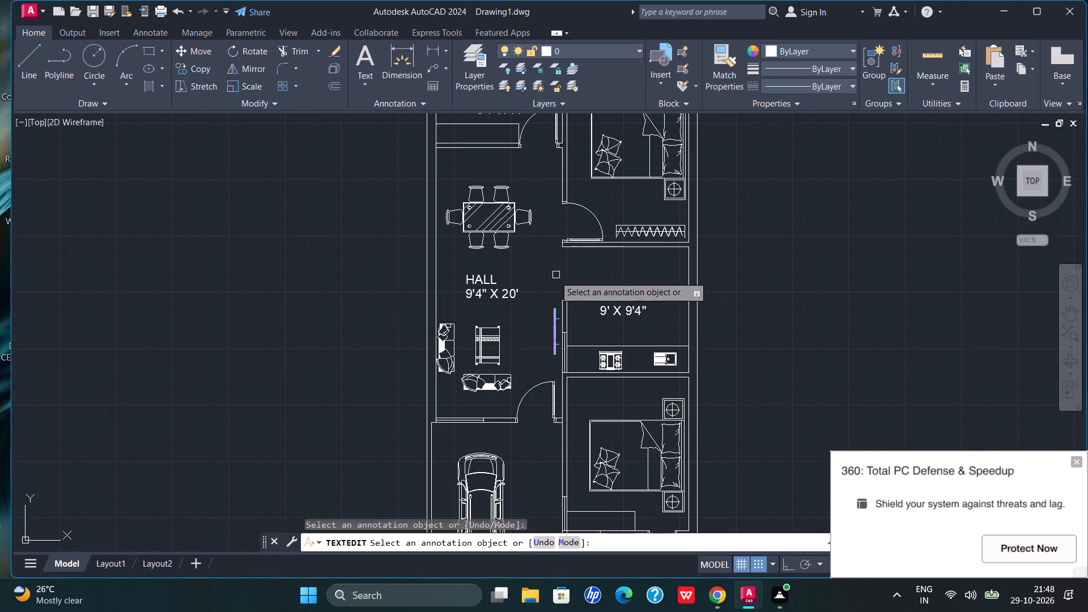
key("Escape")
key("Escape")
key("Escape")
Copy the two-line HALL label into the third bedroom below the kitchen, just above its bed.
left_click_drag(518, 274, 464, 282)
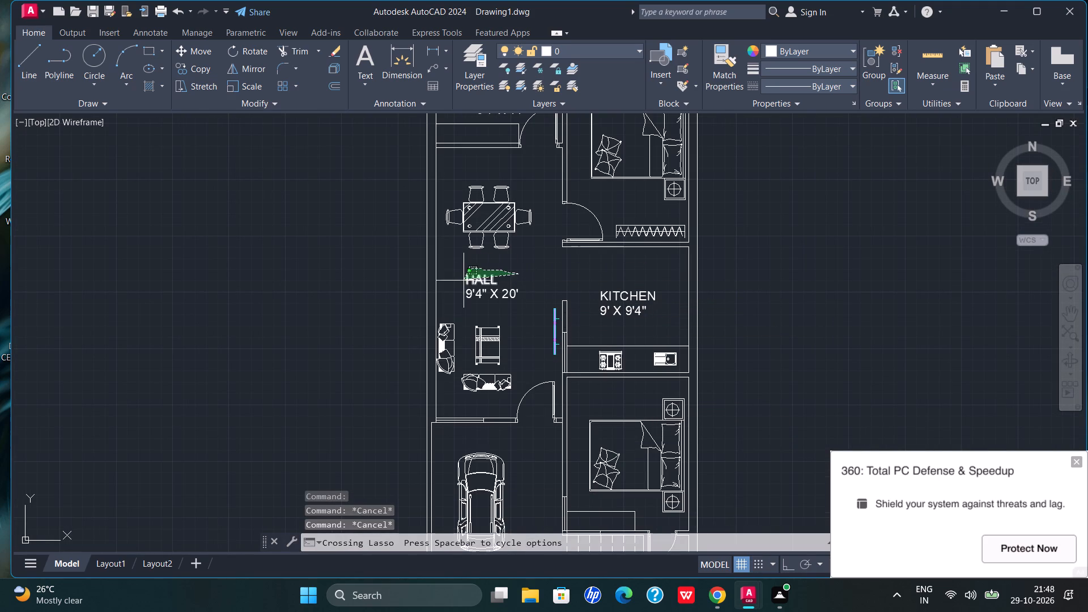
left_click_drag(464, 282, 525, 311)
key("ctrl+c")
key("ctrl+v")
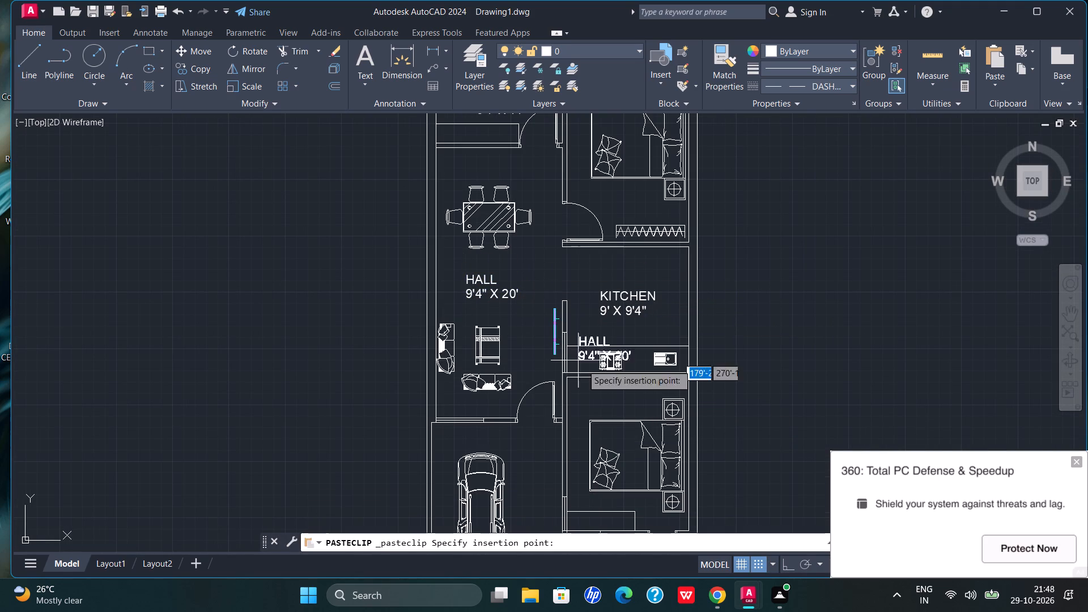
scroll(600, 410, "up", 2)
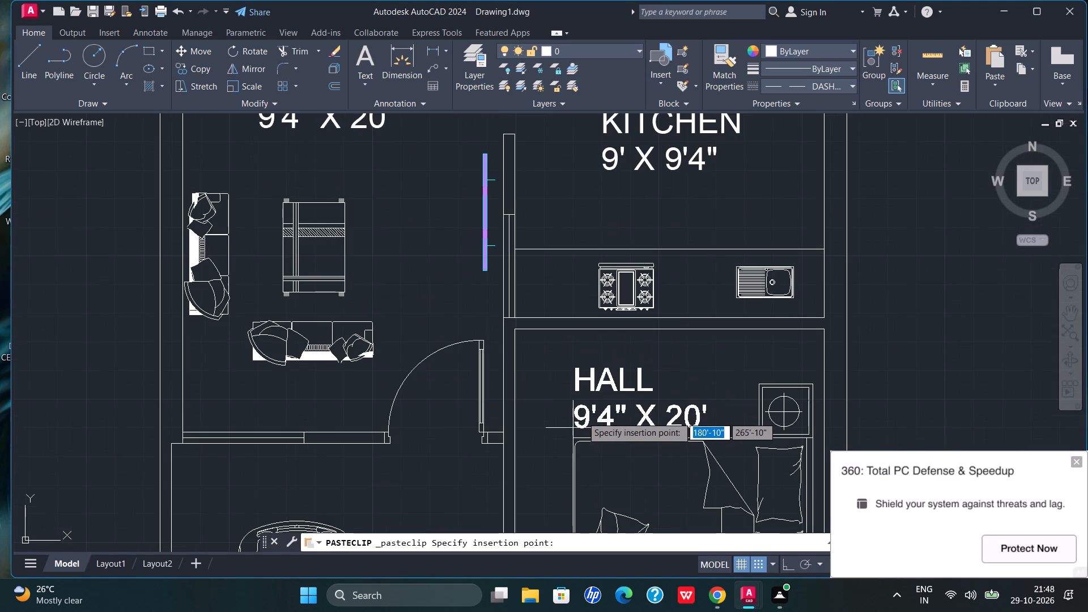
left_click(582, 414)
Scale the copied two-line HALL label above the third bedroom's bed down to about half its size.
left_click_drag(688, 377, 669, 368)
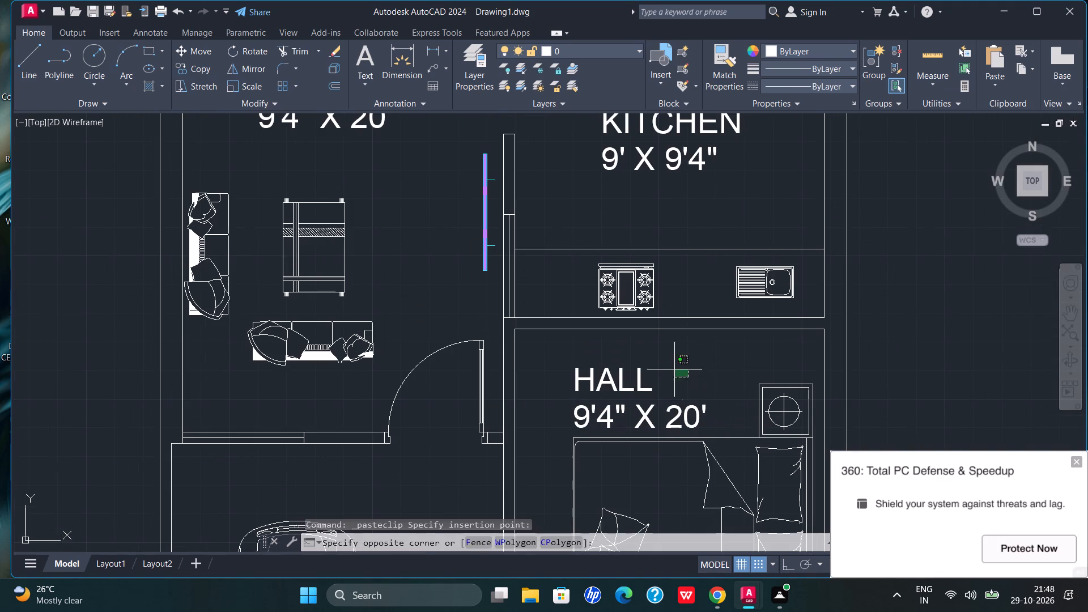
left_click_drag(669, 368, 678, 416)
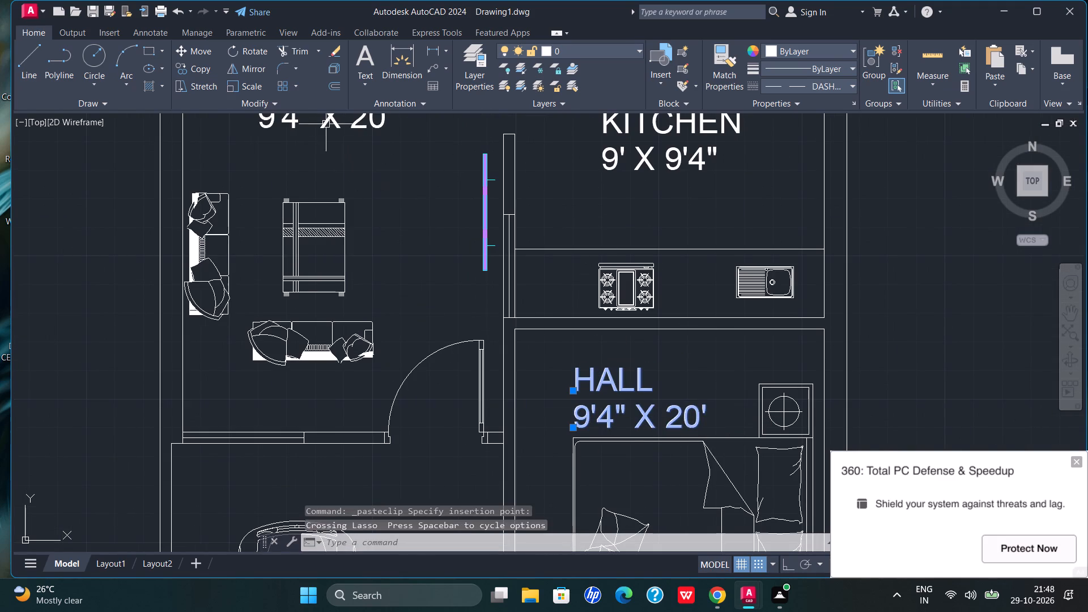
left_click(246, 84)
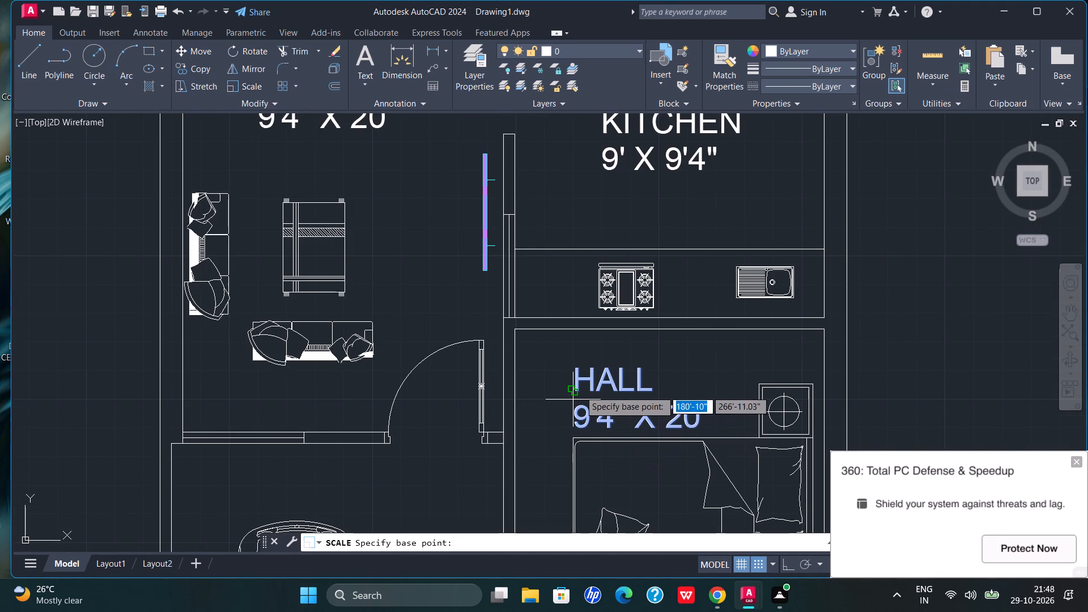
left_click(583, 382)
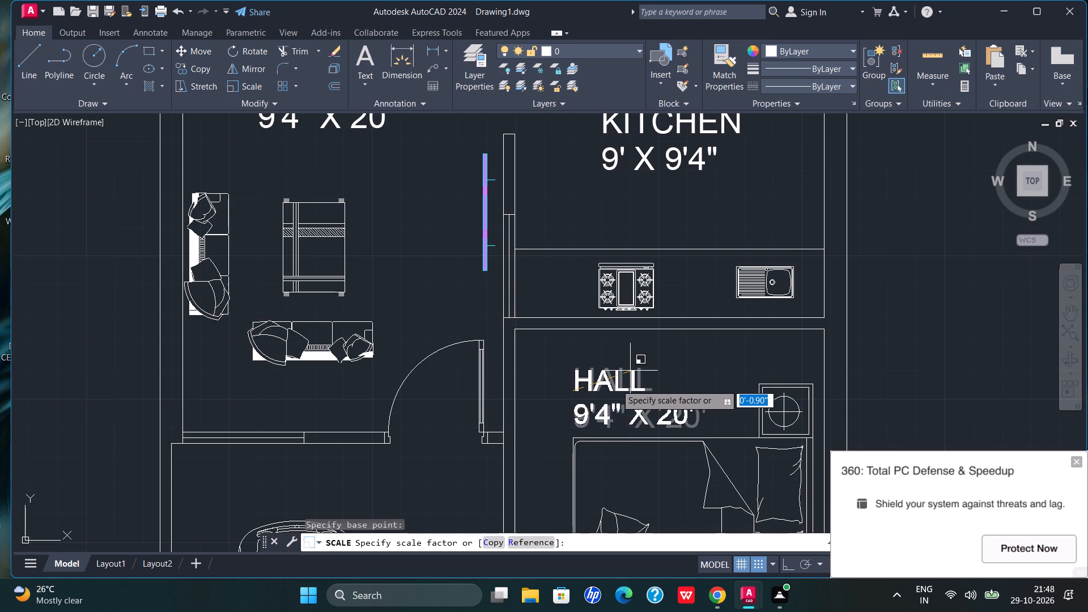
left_click(611, 384)
left_click_drag(657, 390, 588, 376)
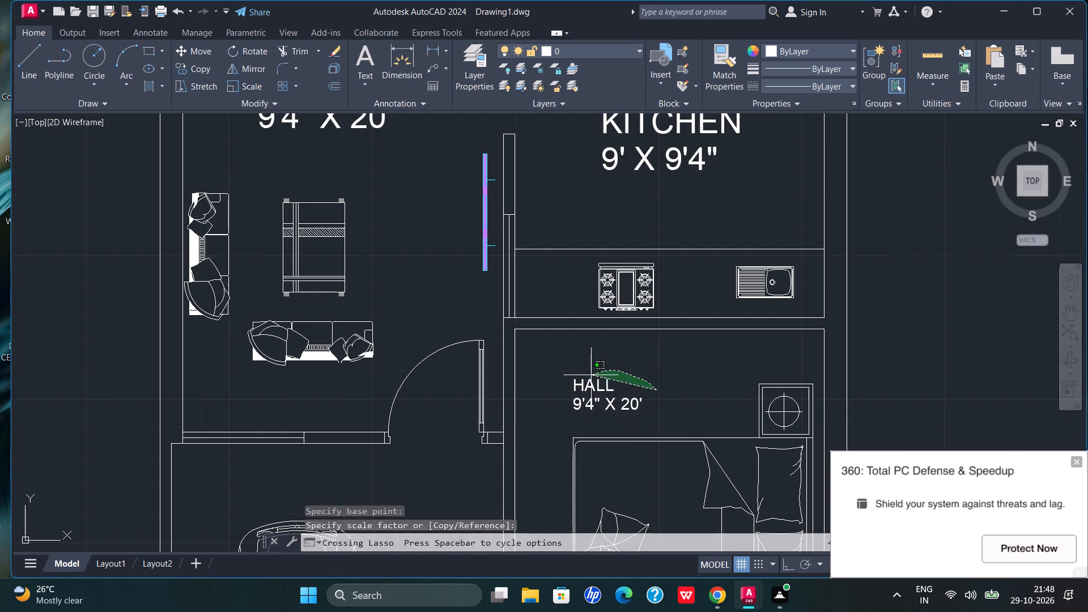
left_click_drag(588, 376, 634, 407)
key("Escape")
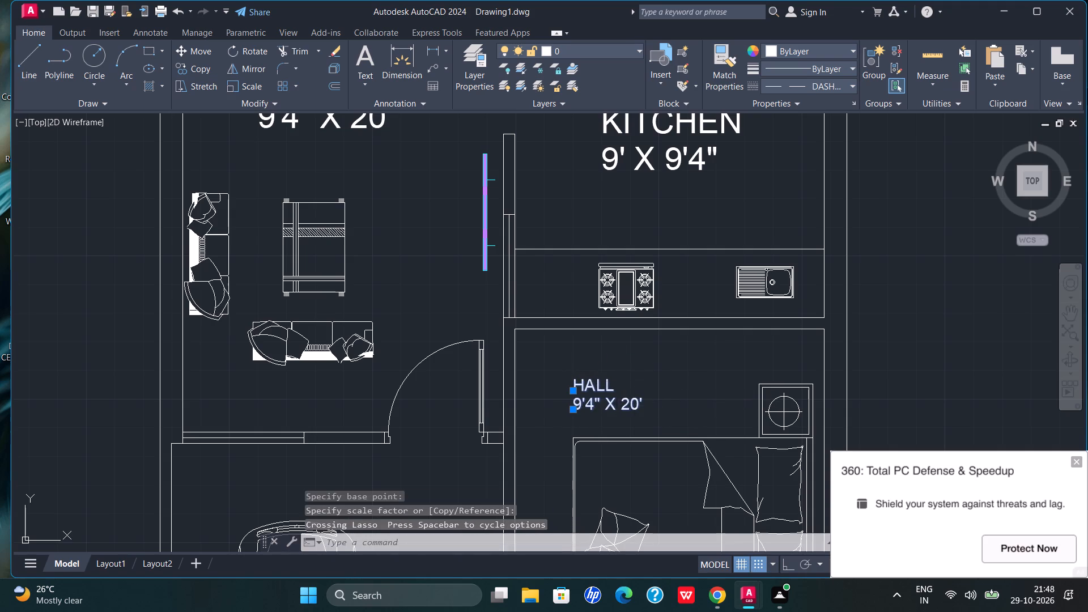
key("Escape")
Change the name line of the reduced label above the third bedroom's bed to BEDROOM.
double_click(613, 385)
double_click(601, 393)
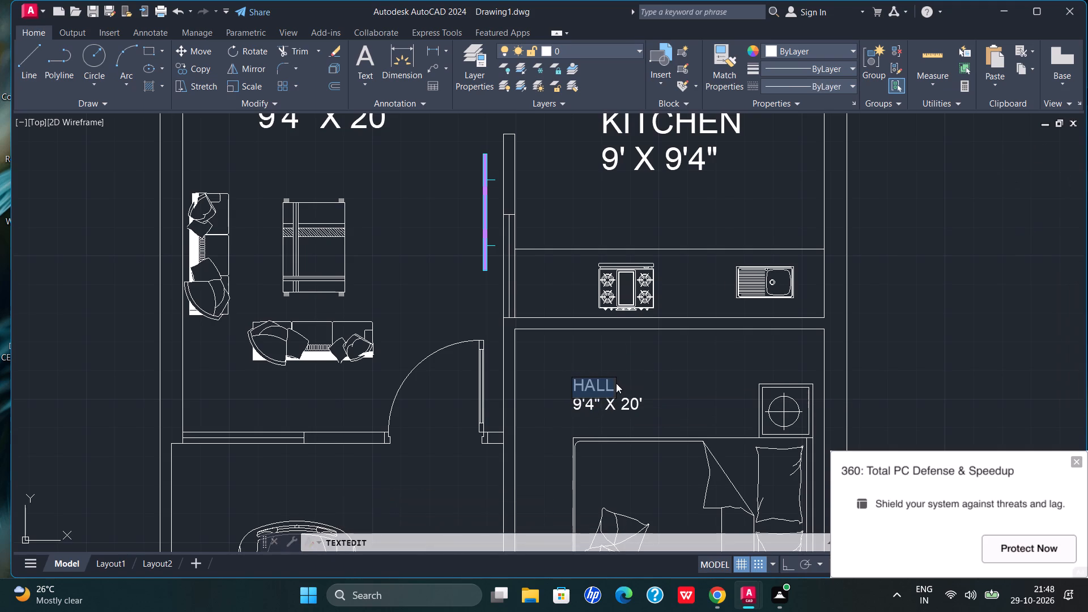
left_click(616, 383)
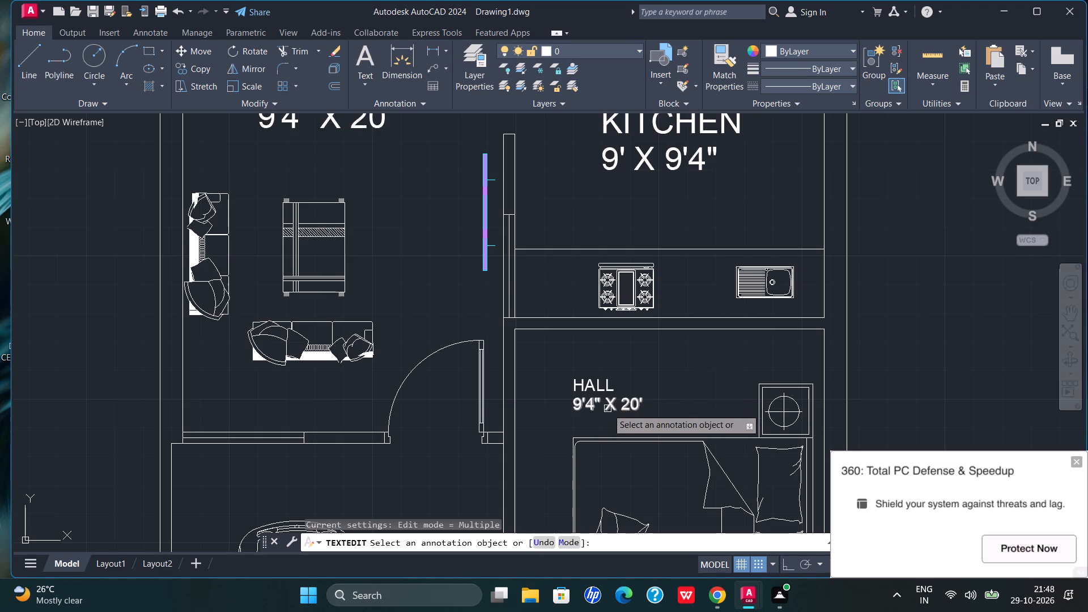
double_click(610, 385)
left_click(610, 385)
left_click(610, 385)
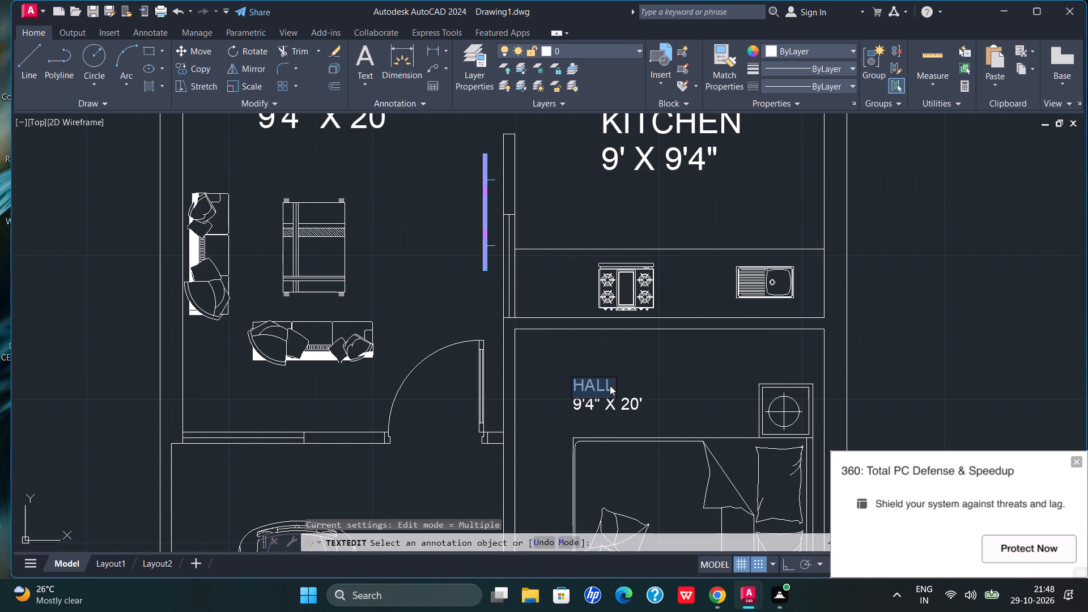
key("Right")
key("BackSpace")
key("BackSpace")
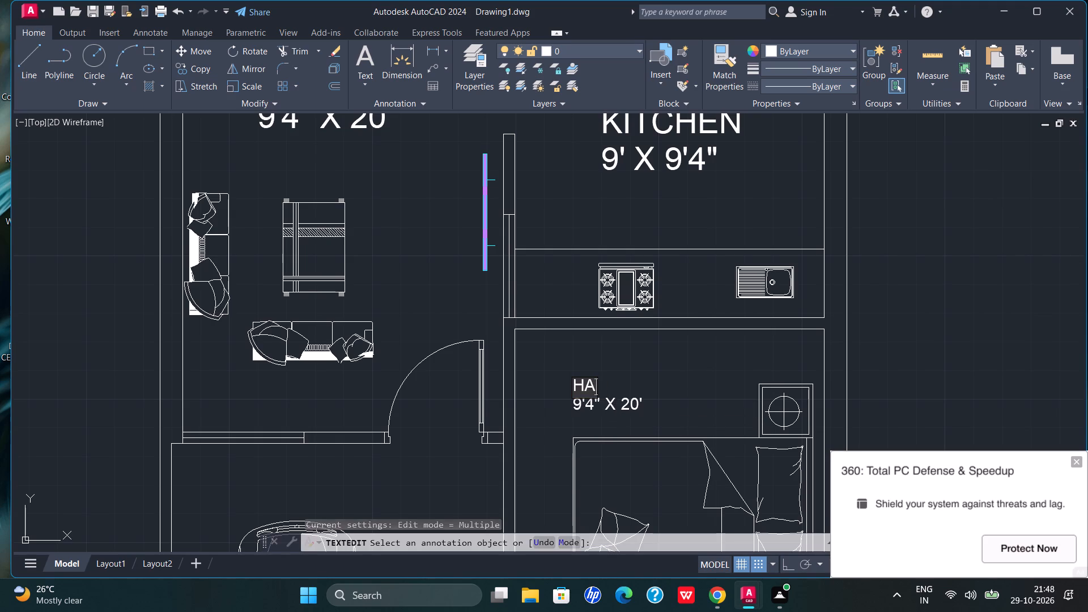
key("BackSpace")
key("BackSpace")
type("BEDROO")
key("m")
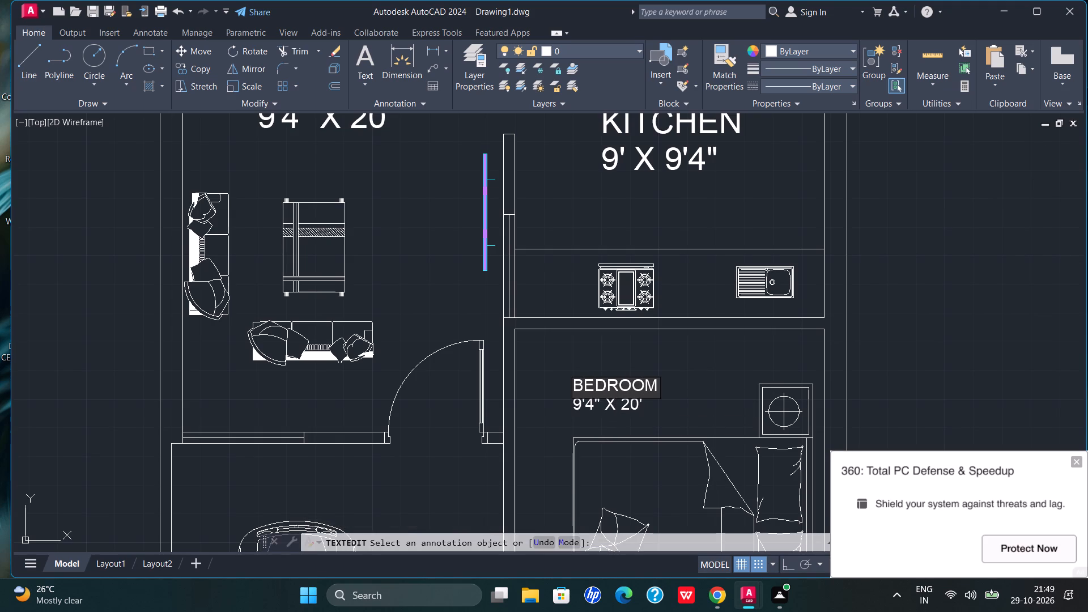
Change the dimension line of the third bedroom's label to 9' X 11'4".
left_click(638, 399)
left_click(640, 399)
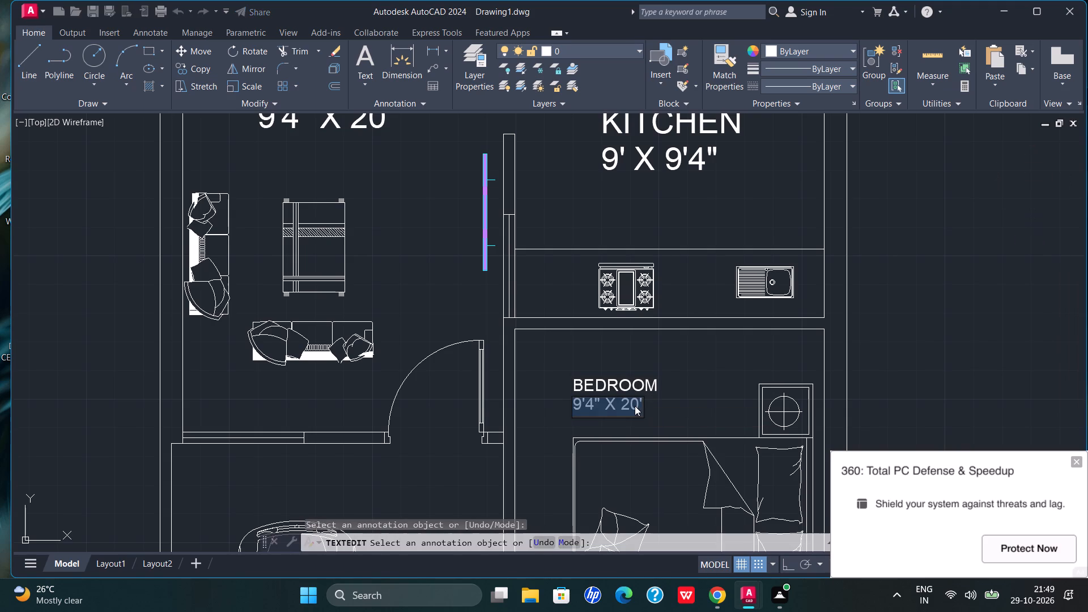
double_click(635, 406)
left_click(635, 406)
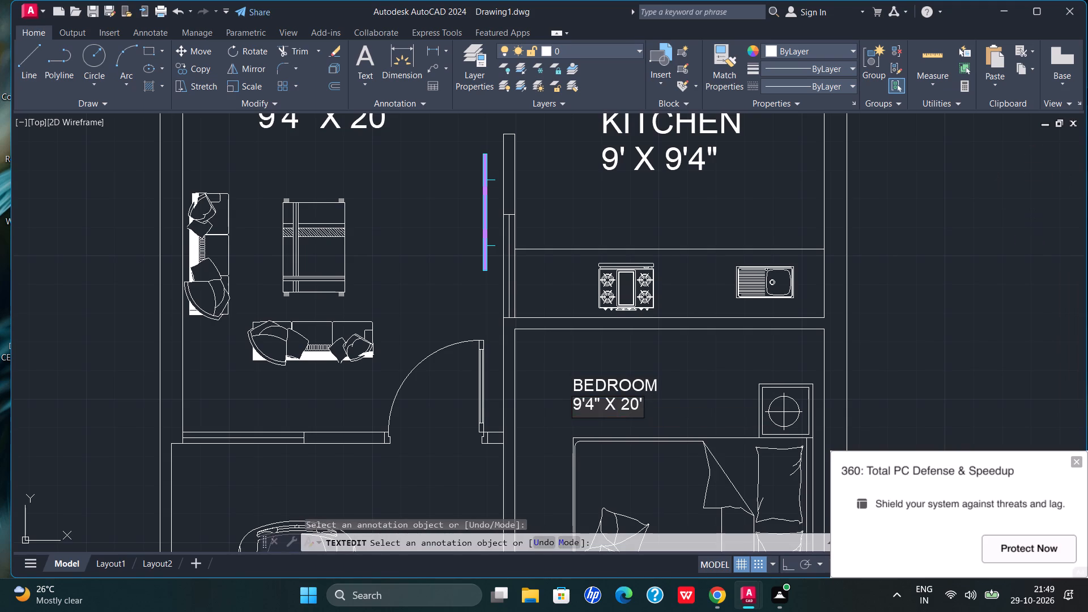
key("Right")
key("BackSpace")
key("BackSpace")
key("BackSpace")
key("BackSpace")
key("BackSpace")
key("BackSpace")
key("BackSpace")
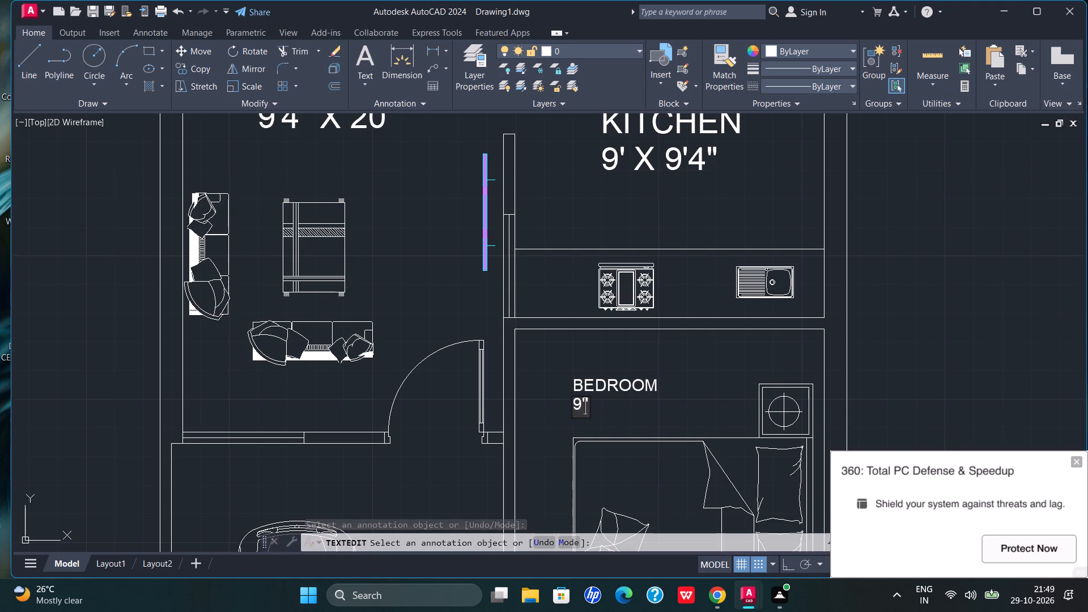
key("space")
type("X")
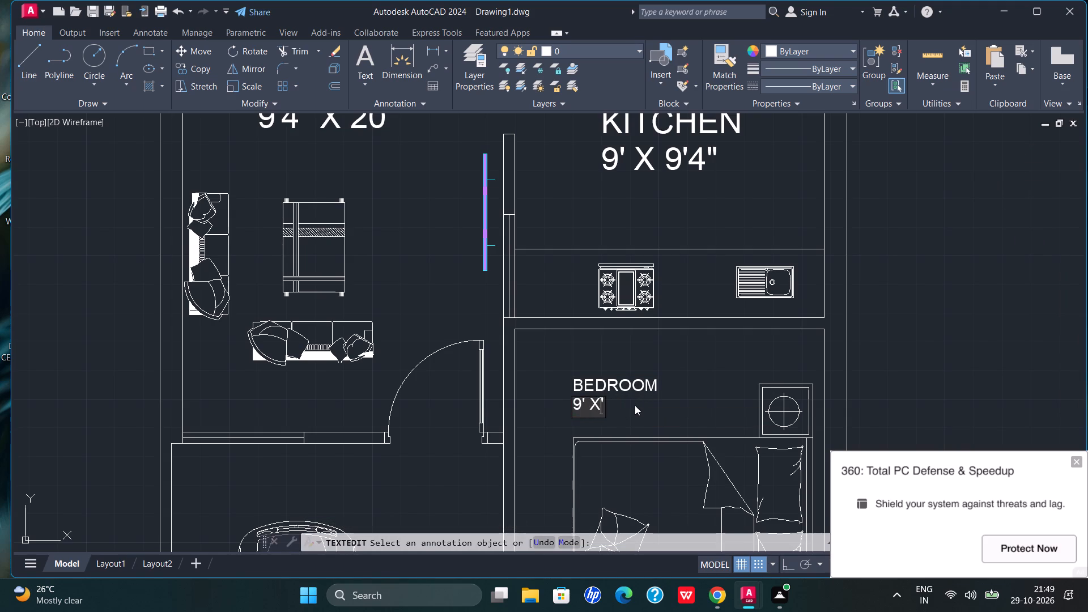
key("space")
type("11")
key("Right")
type("4\"")
key("Return")
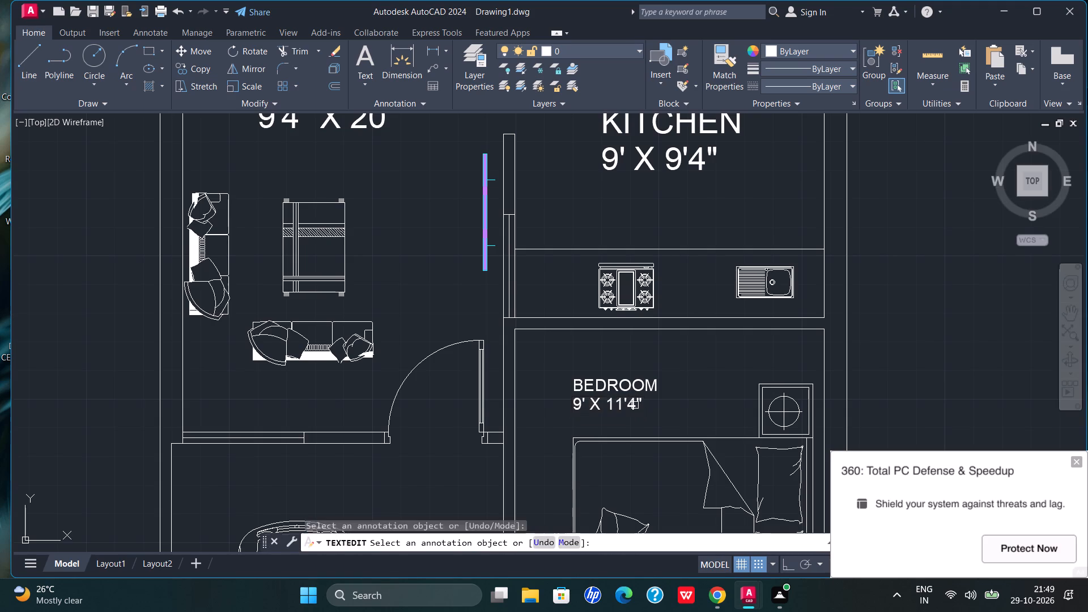
Copy the third bedroom's two-line BEDROOM label into the narrow rectangle below the bed, beside the lower wall.
scroll(635, 403, "up", 1)
scroll(638, 370, "down", 3)
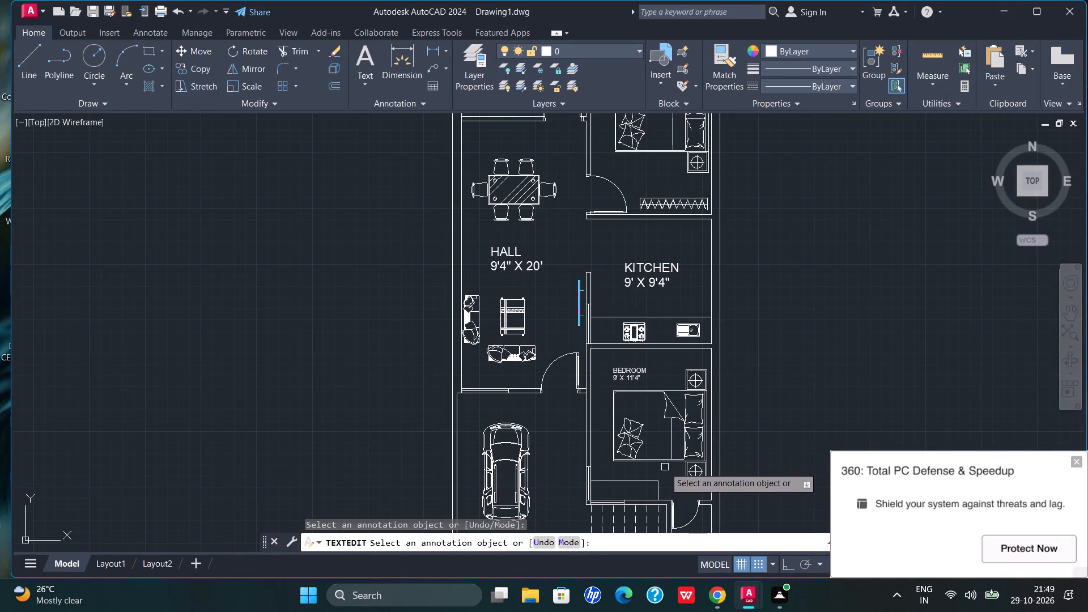
scroll(633, 486, "up", 1)
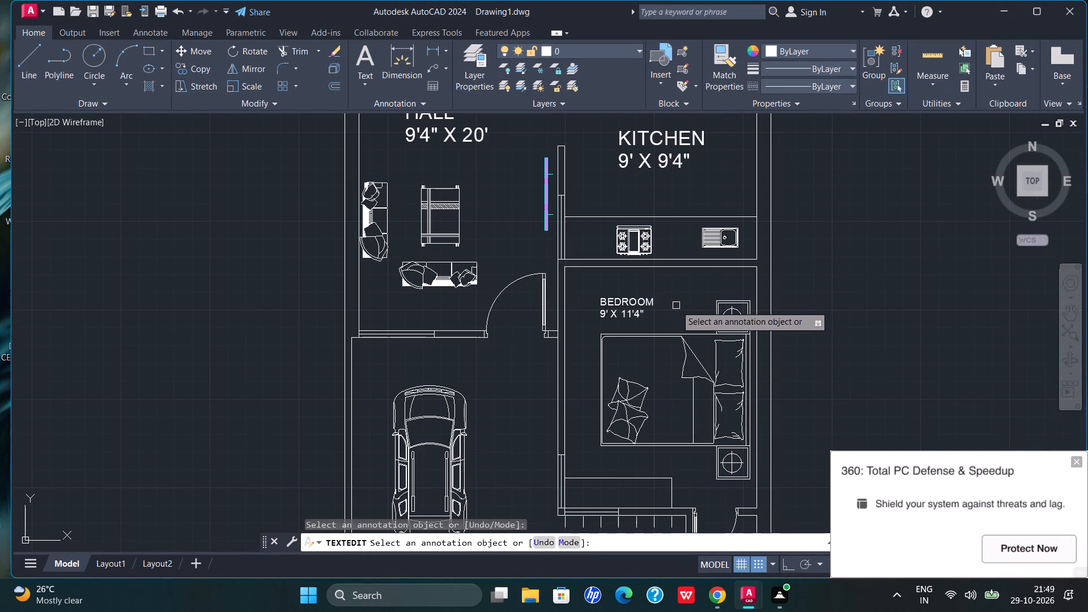
left_click_drag(676, 305, 635, 290)
key("Escape")
key("Escape")
left_click_drag(669, 292, 643, 290)
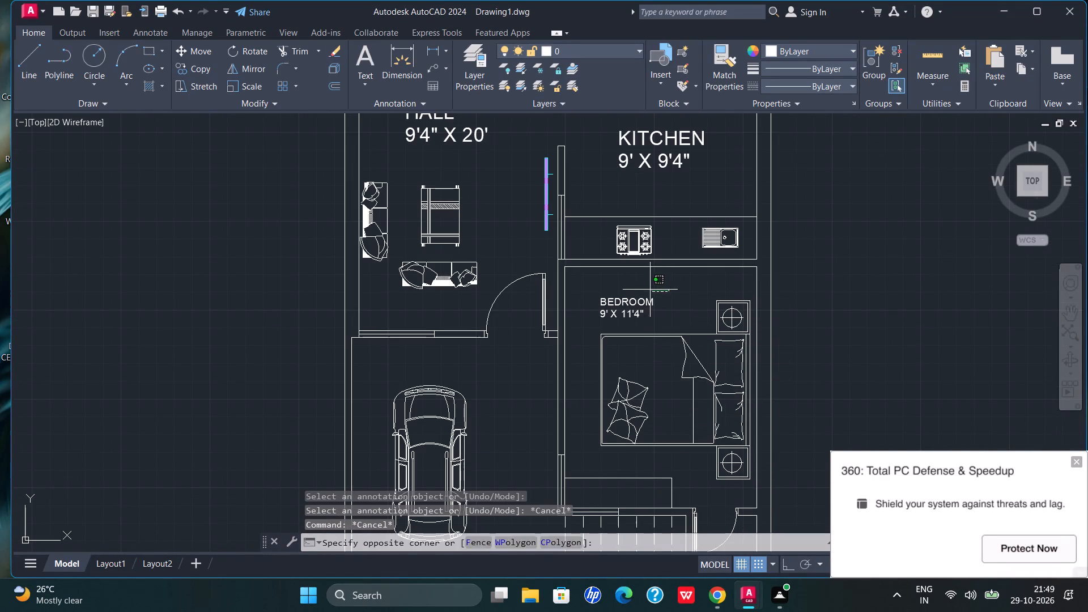
left_click_drag(643, 290, 630, 316)
key("ctrl+c")
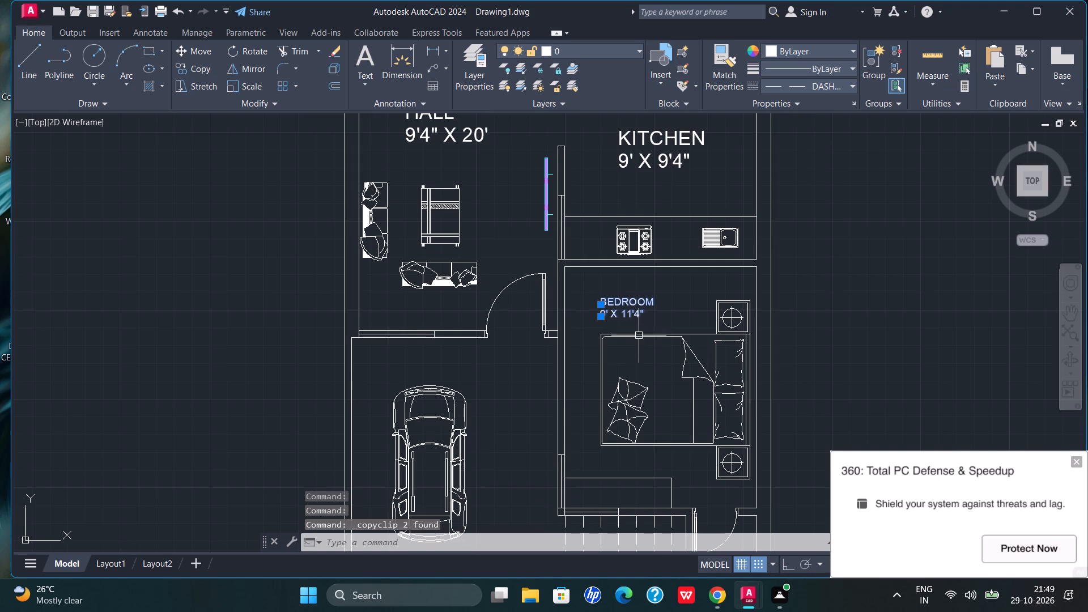
key("ctrl+v")
scroll(607, 426, "down", 2)
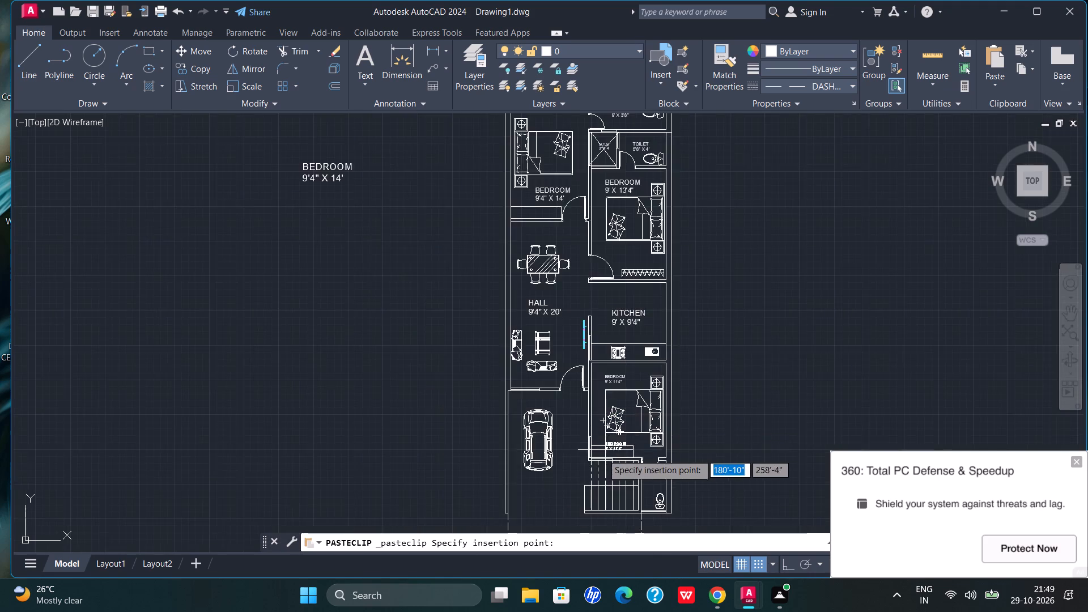
scroll(600, 462, "up", 4)
left_click(603, 428)
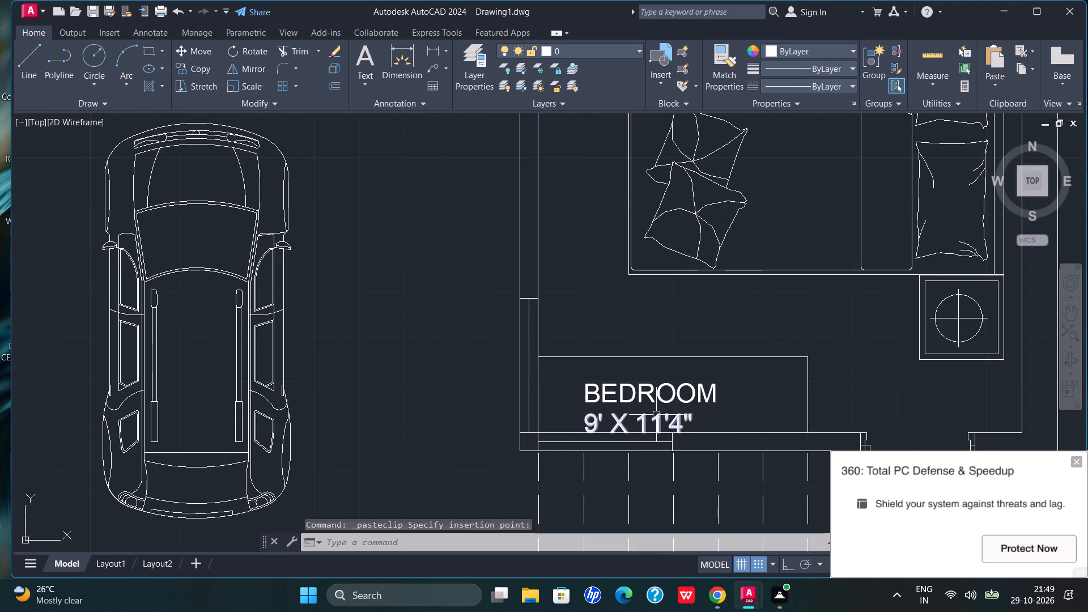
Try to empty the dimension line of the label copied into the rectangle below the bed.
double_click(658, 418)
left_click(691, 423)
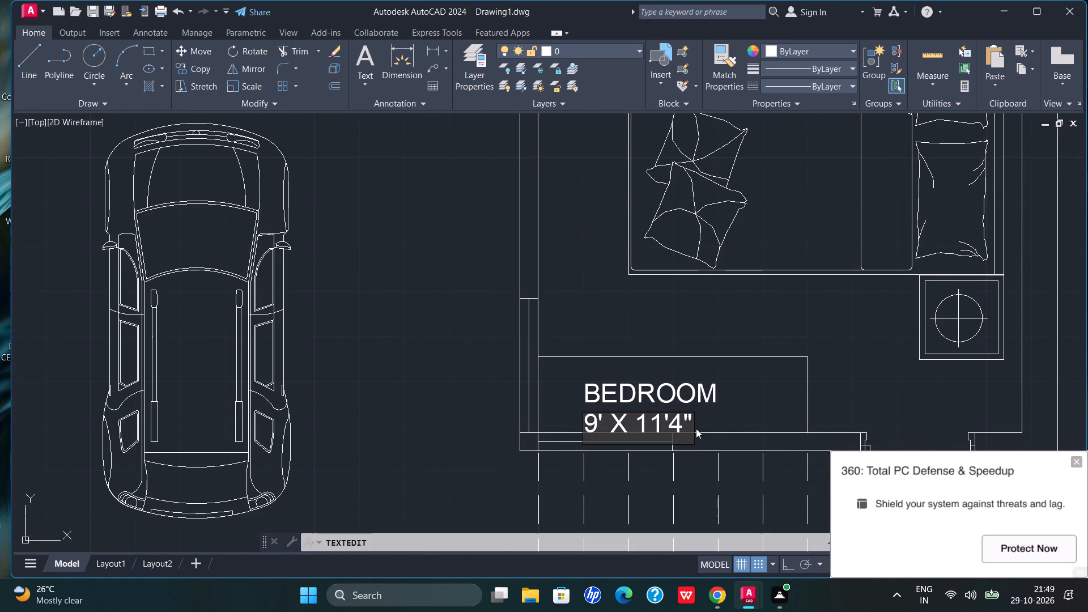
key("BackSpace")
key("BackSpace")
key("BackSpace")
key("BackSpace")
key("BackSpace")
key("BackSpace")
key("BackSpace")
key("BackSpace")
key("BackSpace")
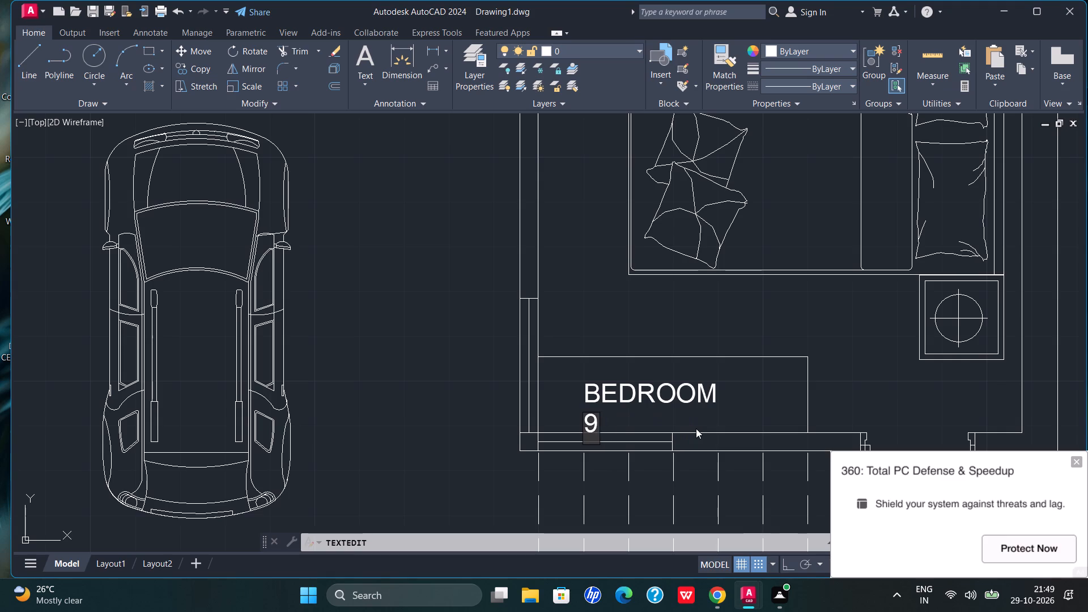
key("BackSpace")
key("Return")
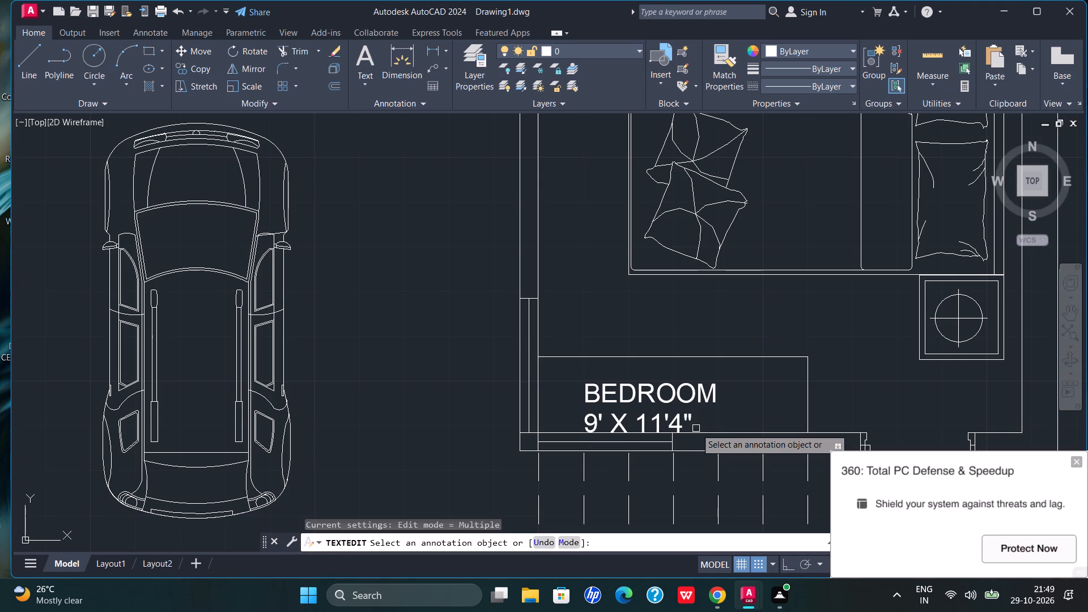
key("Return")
Change the name line of the copied label in the rectangle below the bed to SITTING SPACE.
double_click(700, 399)
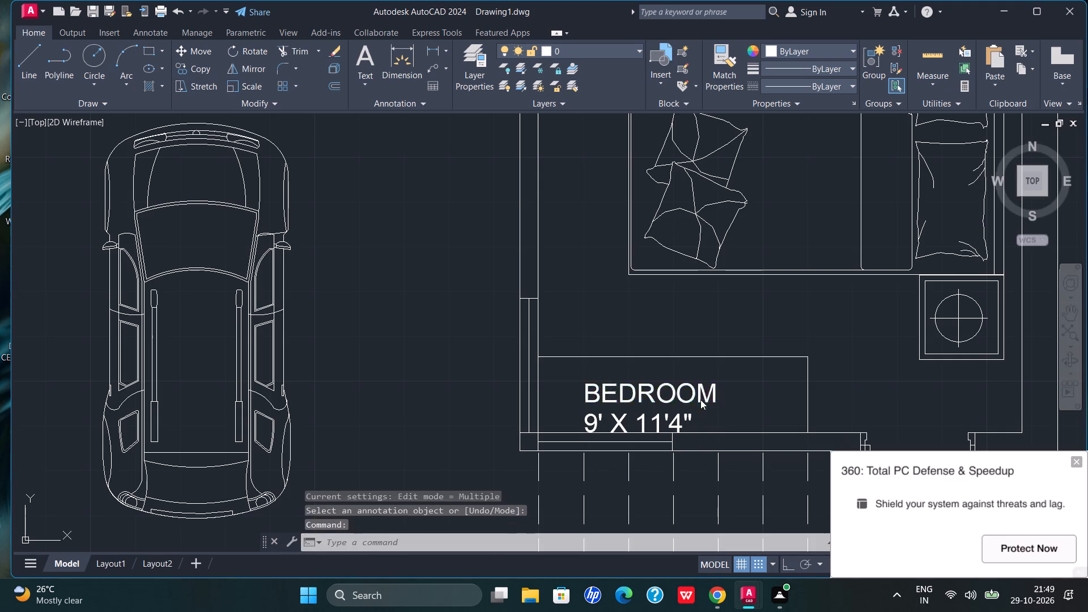
left_click(700, 393)
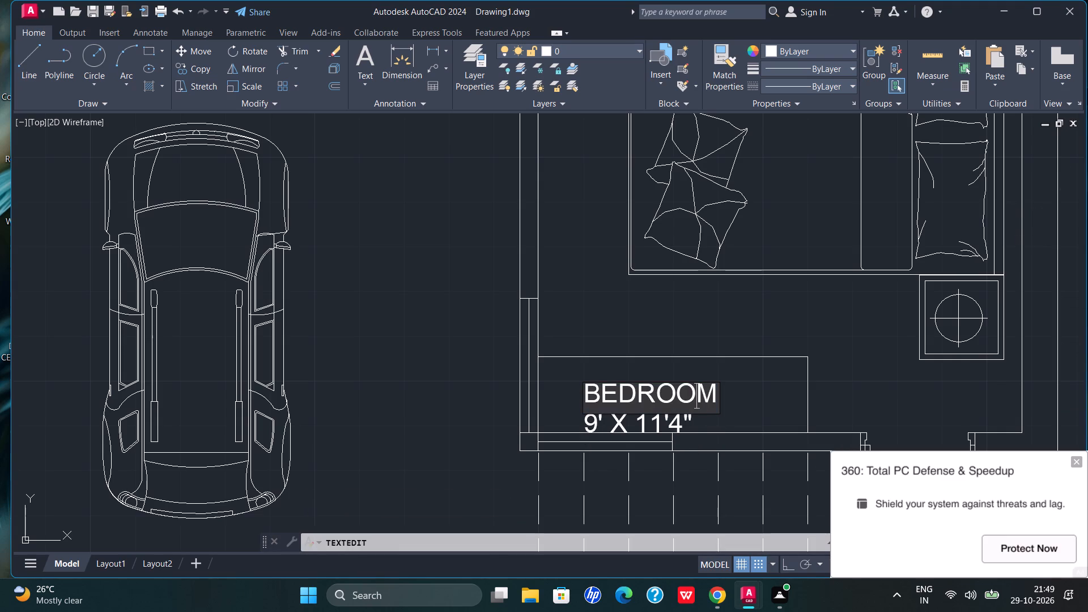
key("Right")
key("BackSpace")
key("BackSpace")
key("BackSpace")
key("BackSpace")
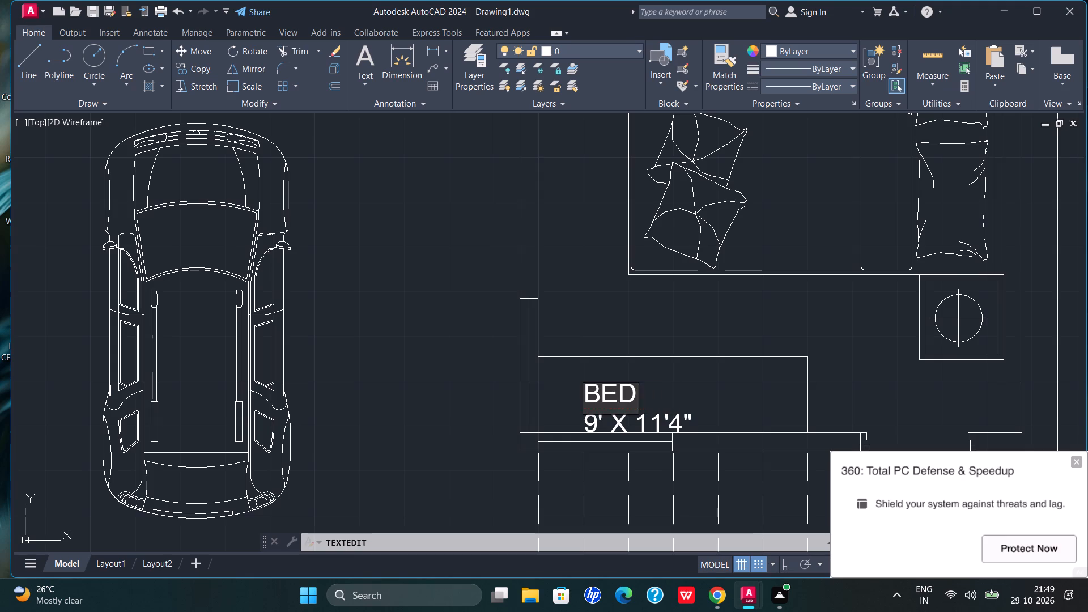
key("BackSpace")
key("BackSpace")
key("BackSpace")
type("SITTING")
key("space")
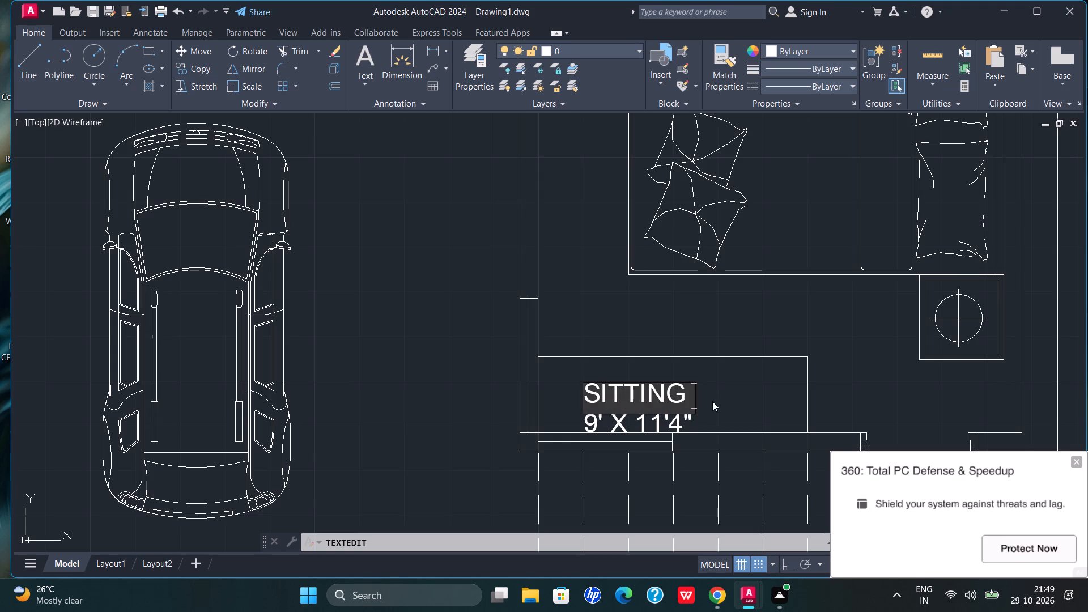
key("a")
key("BackSpace")
type("SPACE")
key("Return")
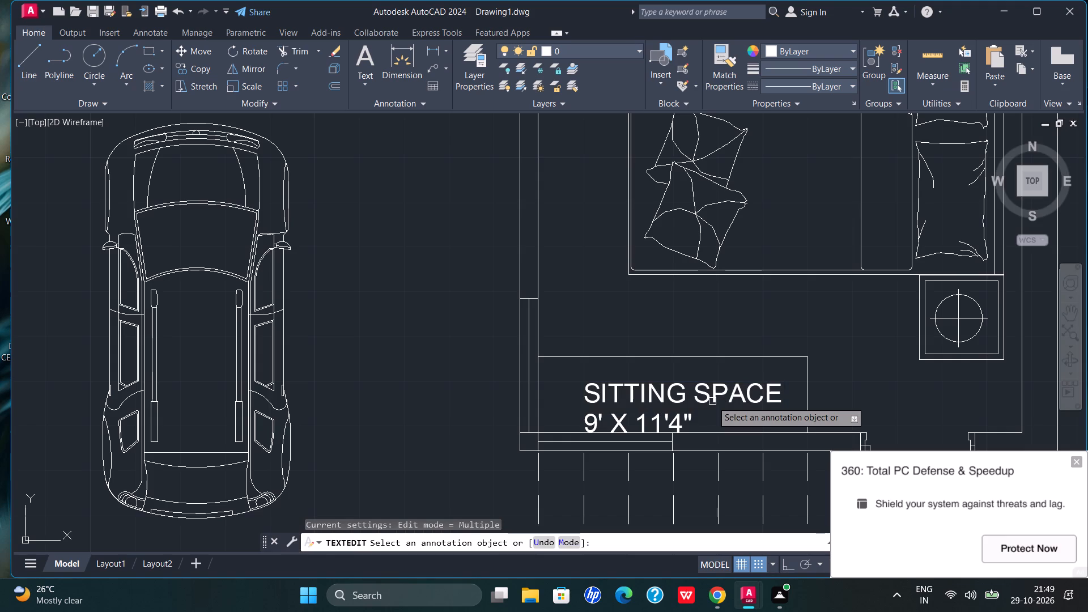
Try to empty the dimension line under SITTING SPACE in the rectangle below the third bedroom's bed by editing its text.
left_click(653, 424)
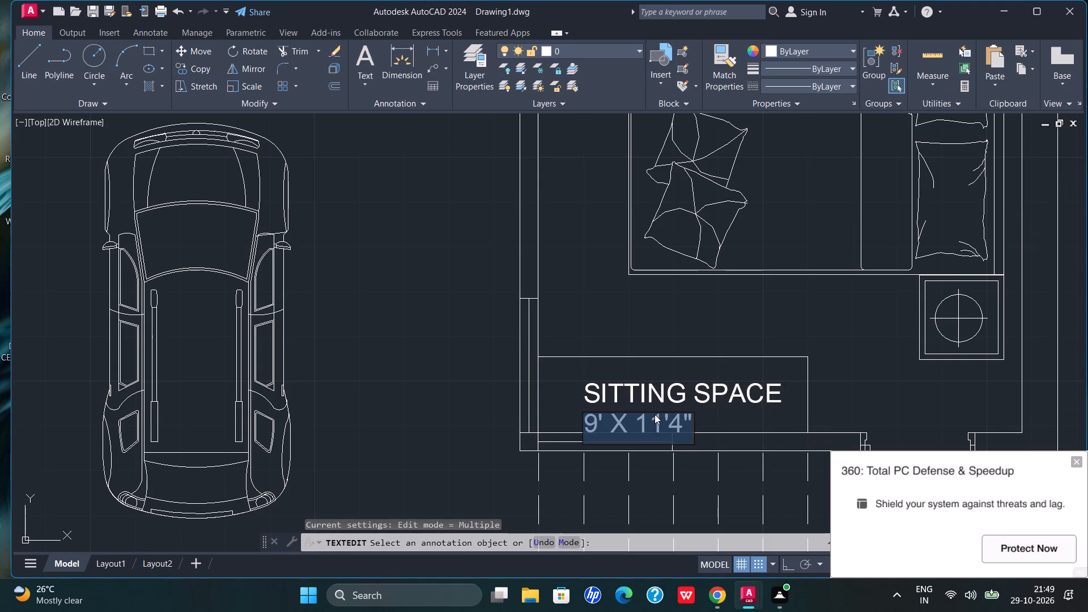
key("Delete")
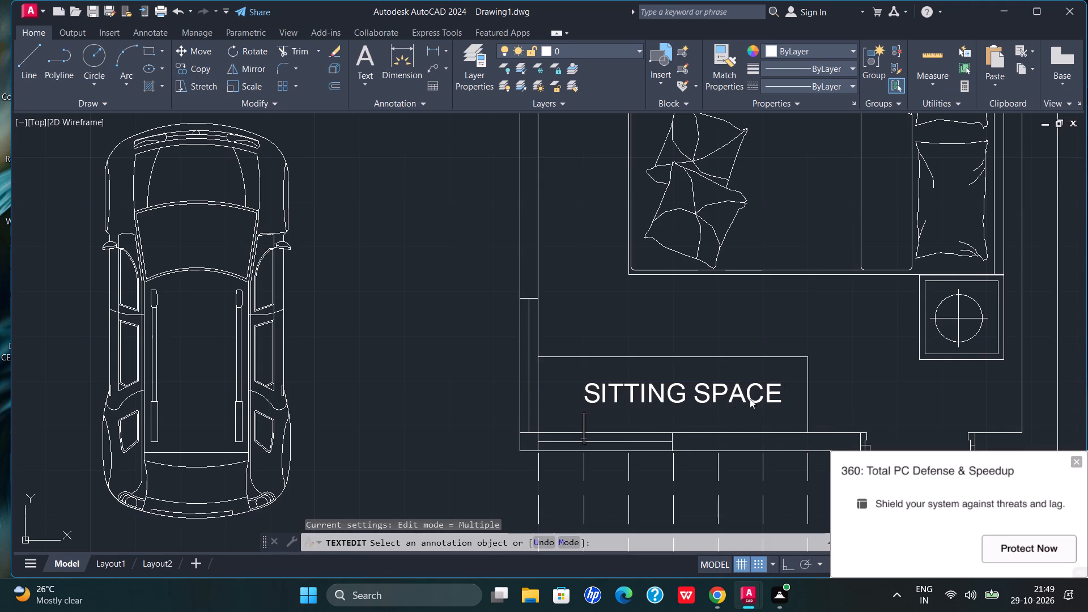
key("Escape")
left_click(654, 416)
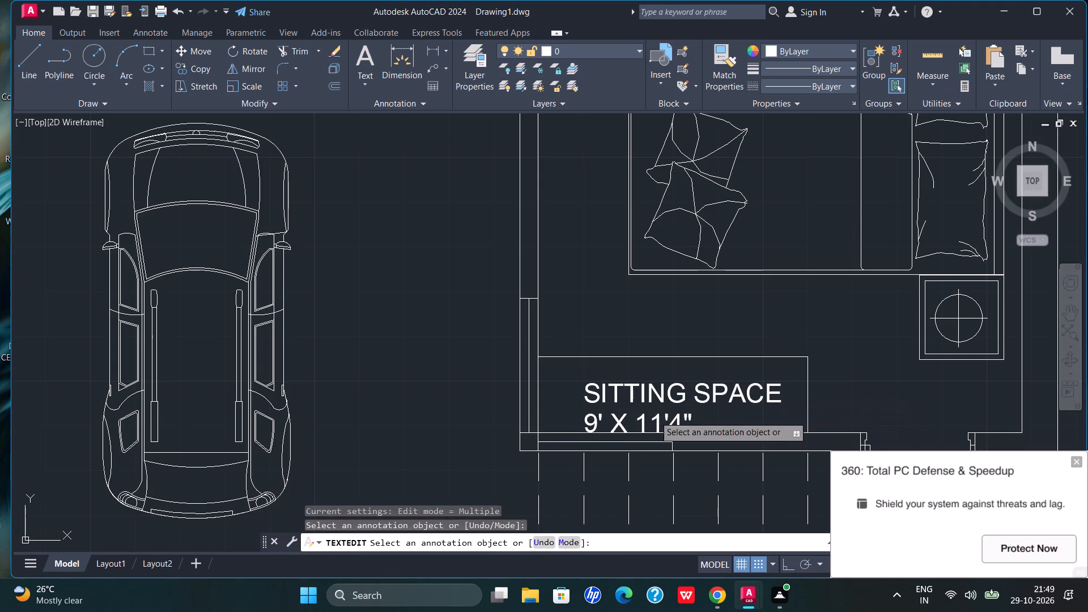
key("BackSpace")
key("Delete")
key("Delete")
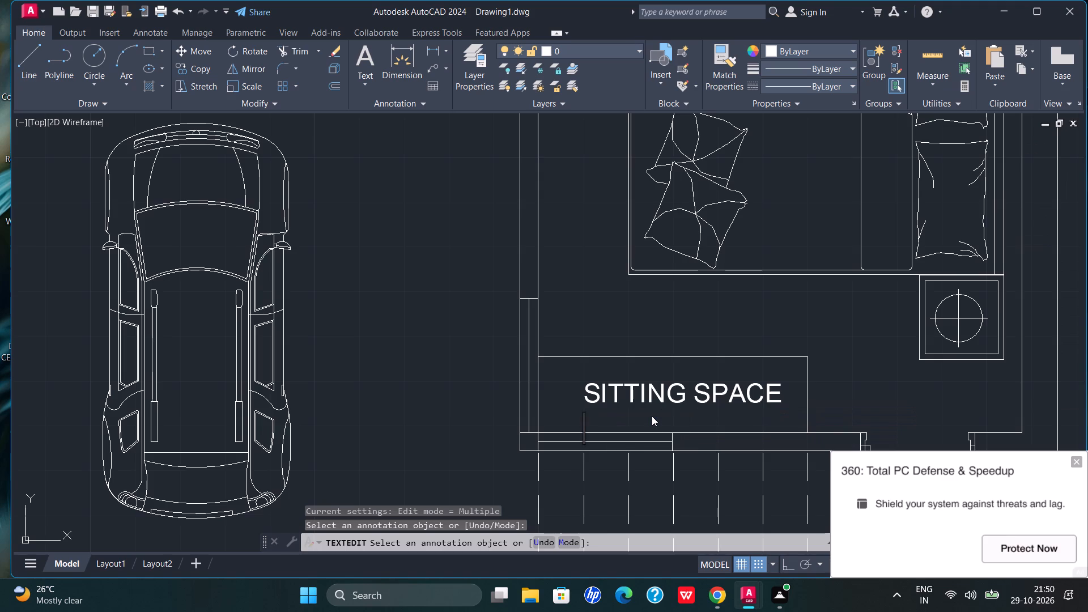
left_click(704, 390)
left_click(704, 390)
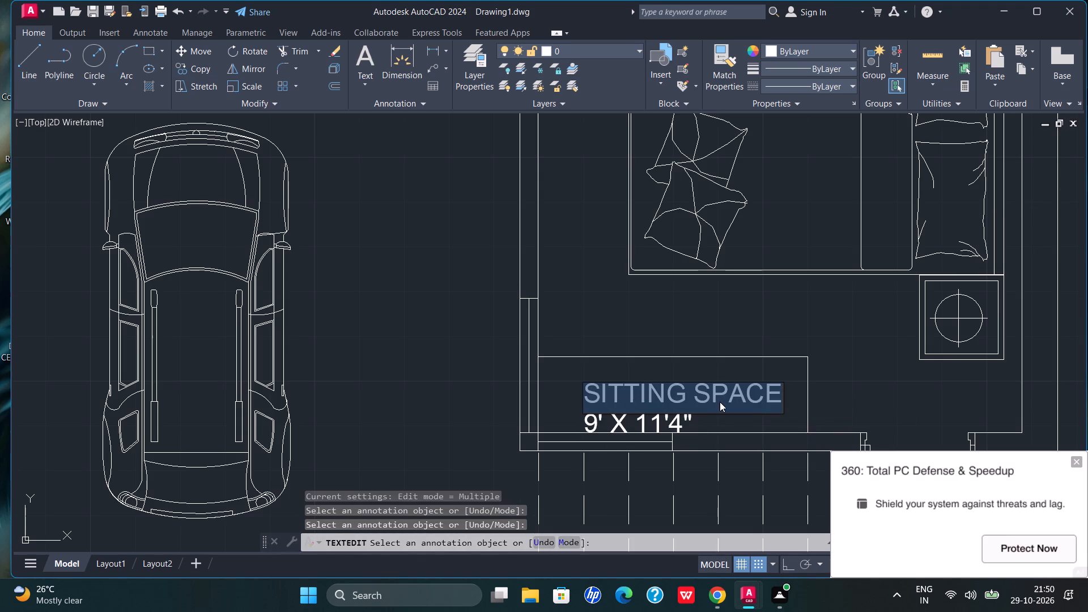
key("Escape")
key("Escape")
Scale the SITTING SPACE text down slightly about its starting point, to a factor of about 0.94.
left_click_drag(768, 390, 719, 397)
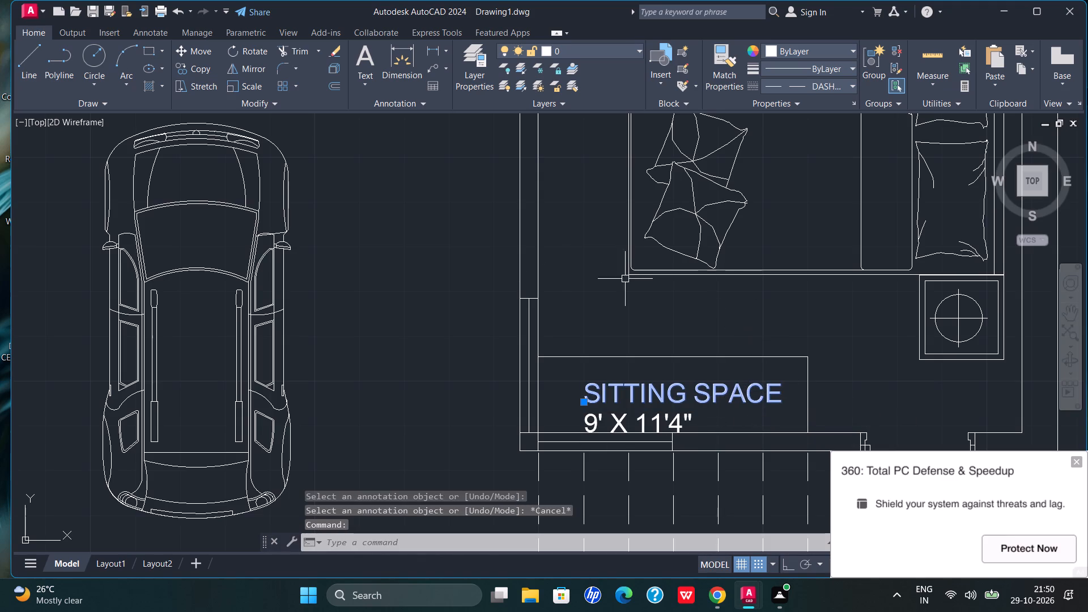
left_click(253, 81)
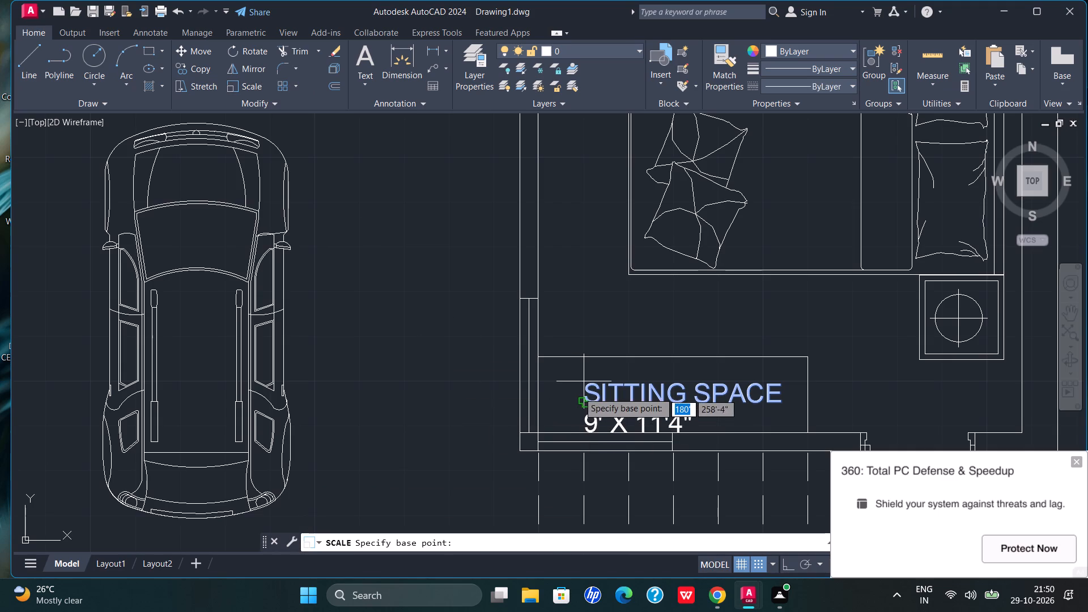
left_click(579, 390)
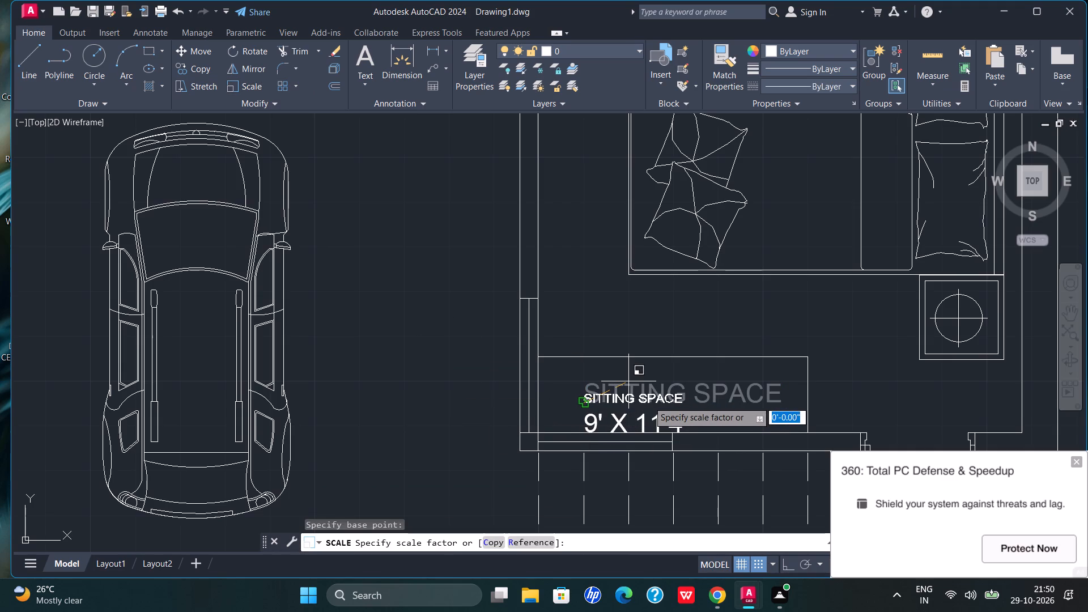
left_click(662, 402)
double_click(659, 402)
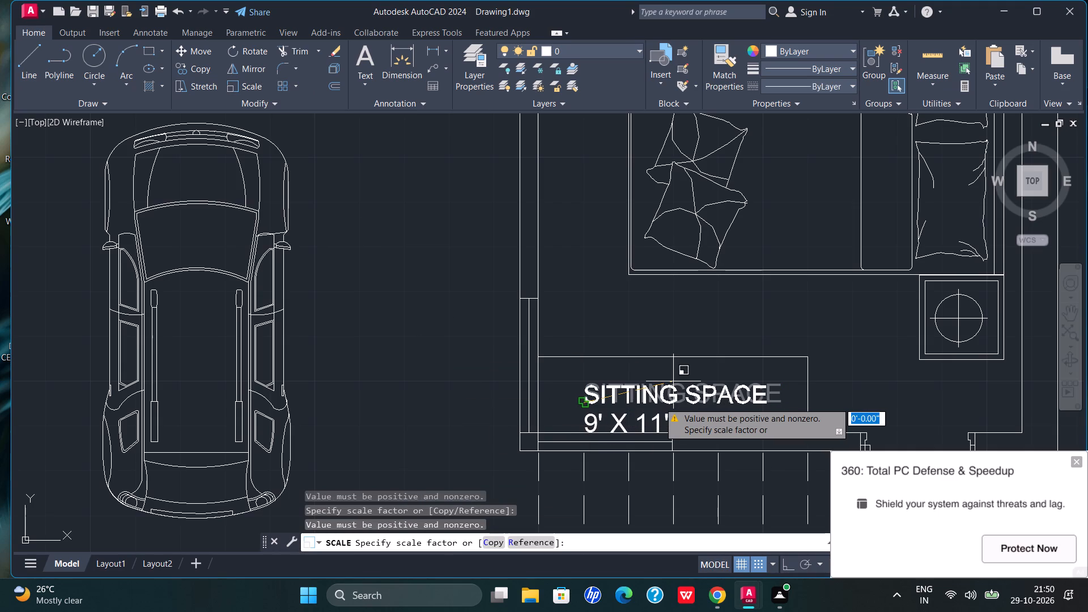
scroll(652, 395, "down", 1)
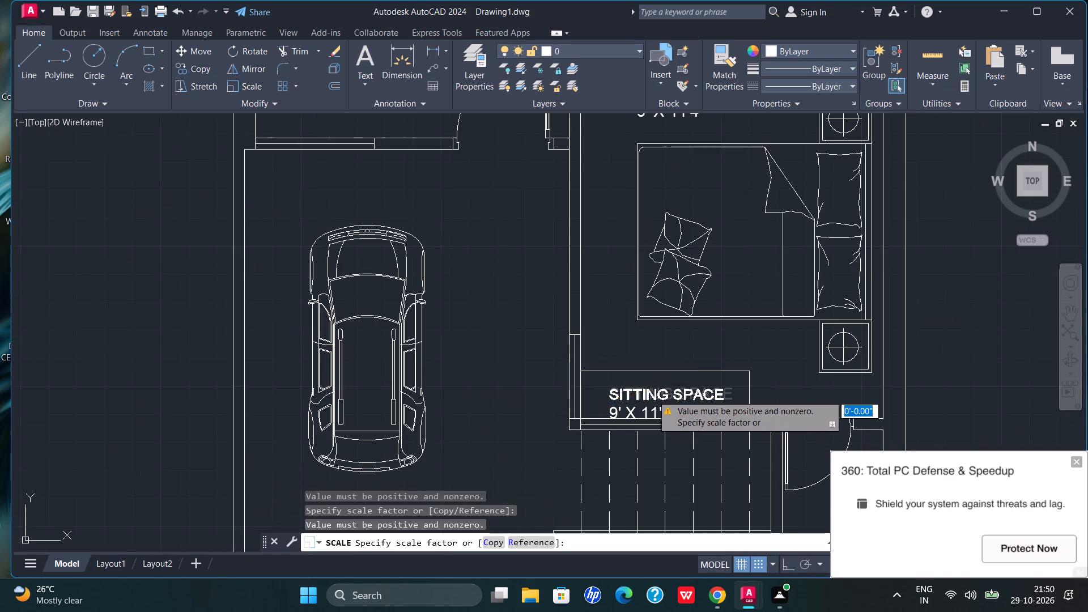
scroll(651, 389, "down", 2)
scroll(651, 400, "up", 1)
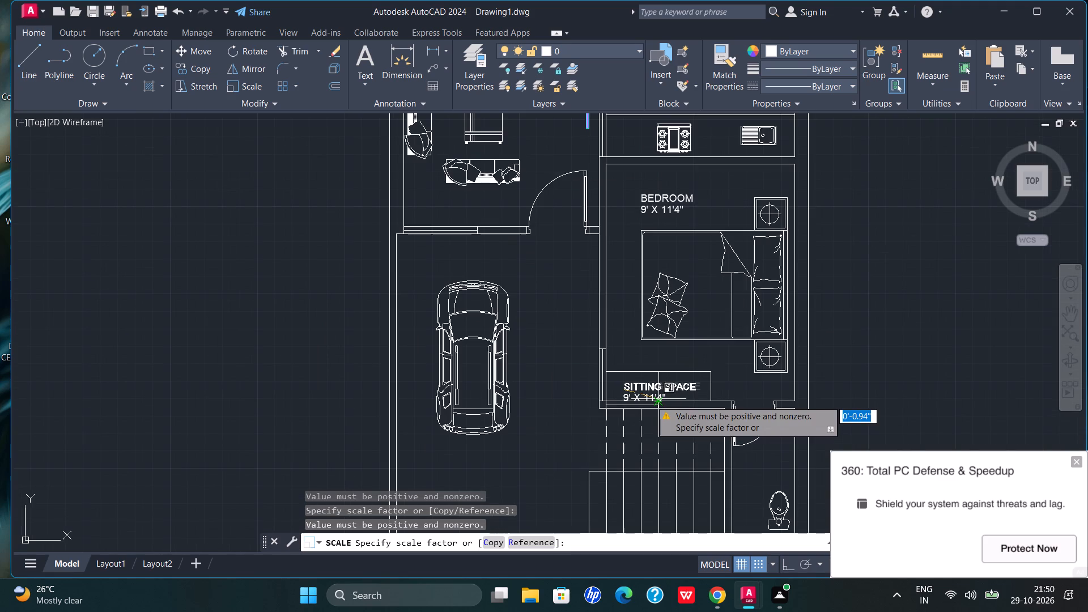
left_click(651, 400)
Delete the 9' X 11'4" dimension line under the SITTING SPACE text.
scroll(666, 403, "up", 4)
left_click_drag(677, 362, 530, 359)
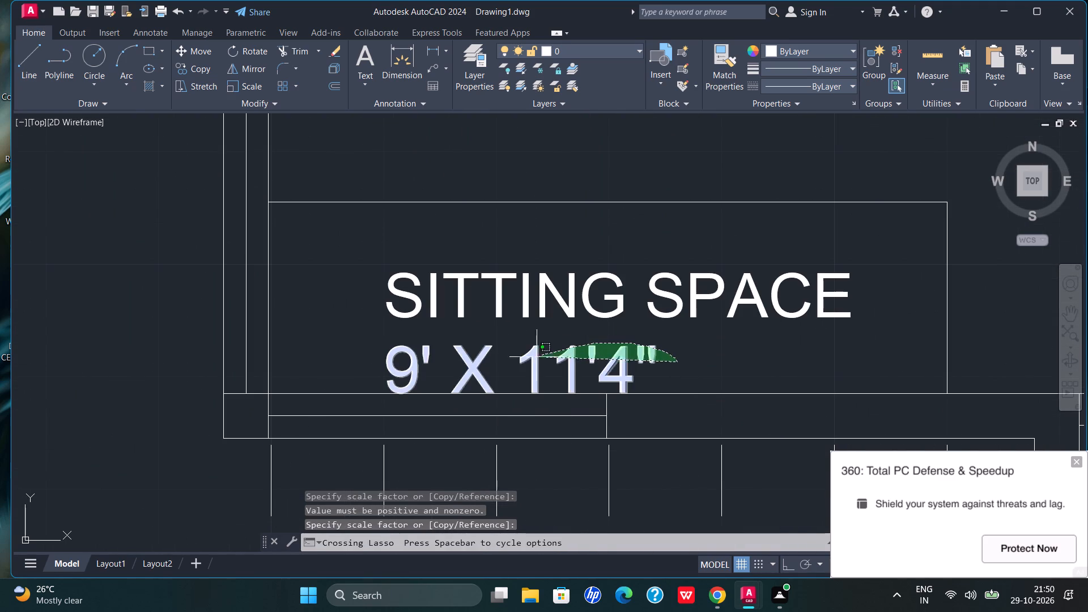
left_click_drag(530, 359, 429, 375)
key("Delete")
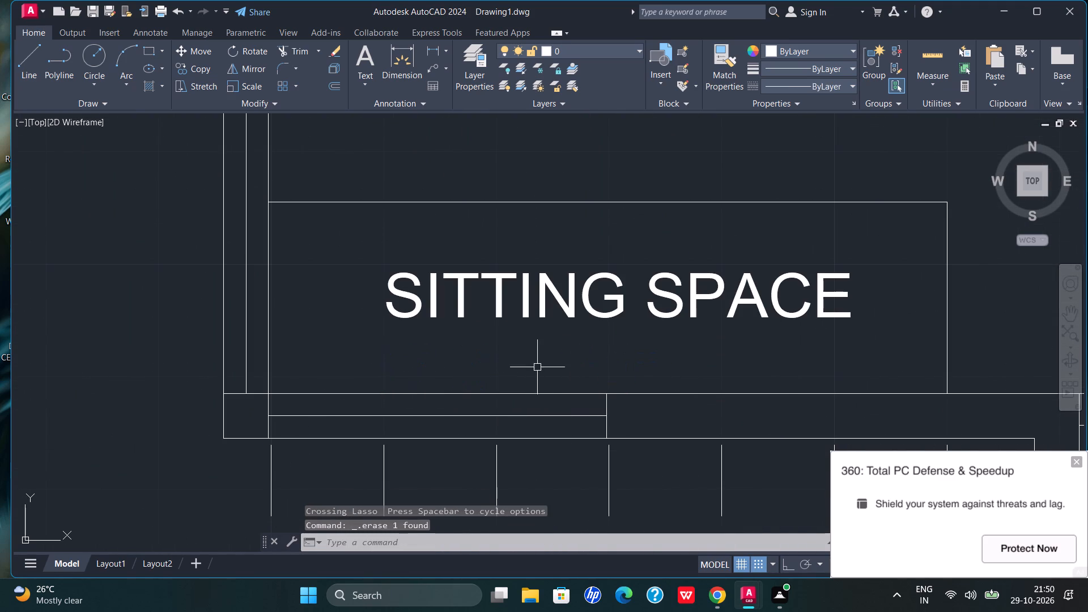
Copy the SITTING SPACE text into the narrow rectangle below the 9'4" X 14' bedroom's label.
scroll(539, 372, "down", 1)
left_click_drag(709, 307, 500, 331)
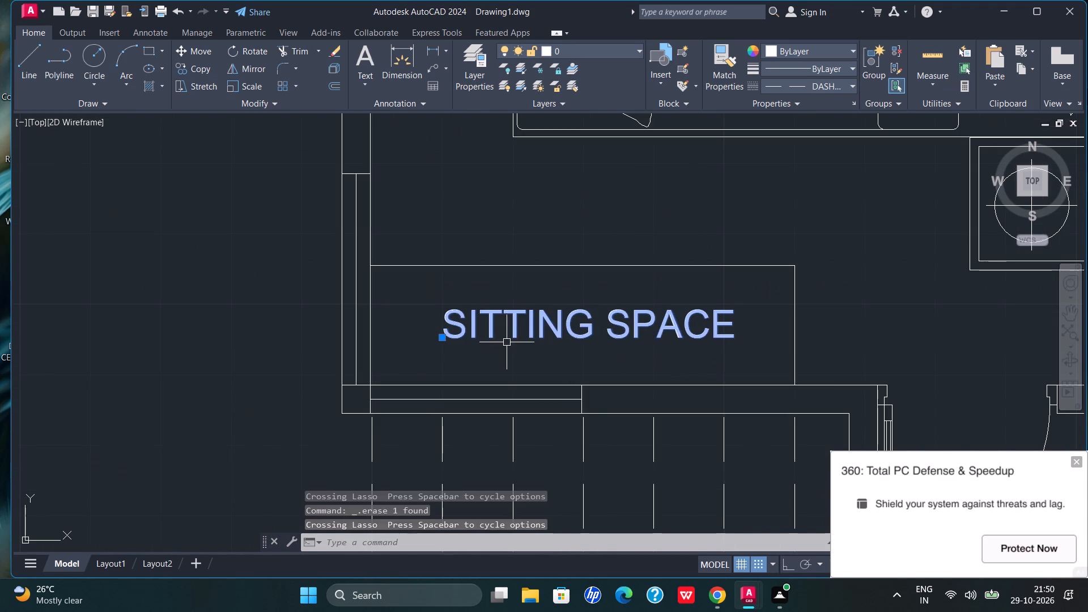
key("ctrl+c")
scroll(542, 361, "down", 4)
scroll(467, 245, "down", 3)
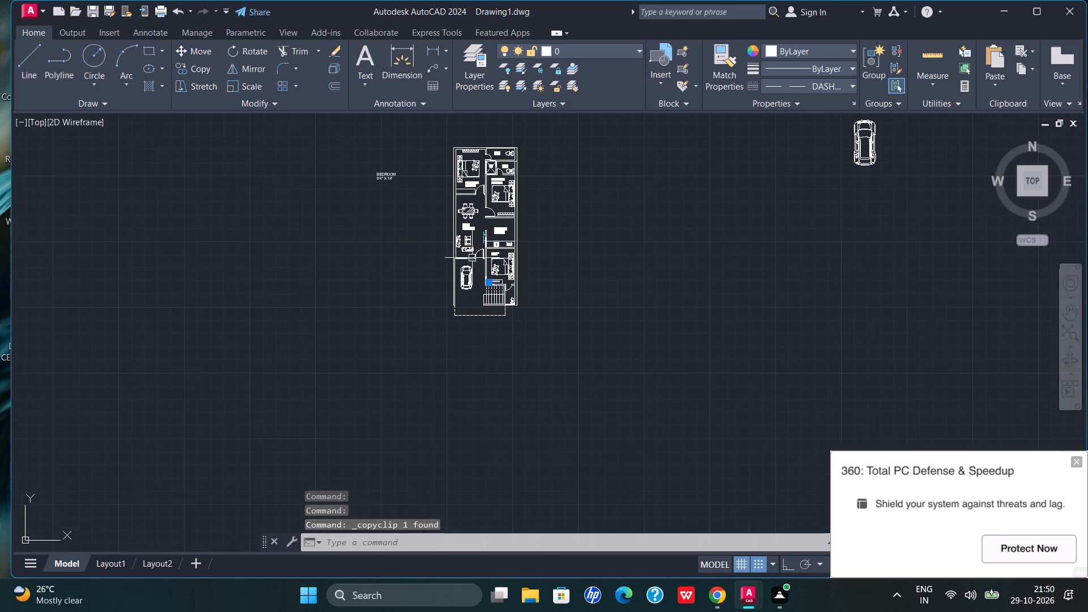
scroll(464, 187, "up", 6)
key("ctrl+v")
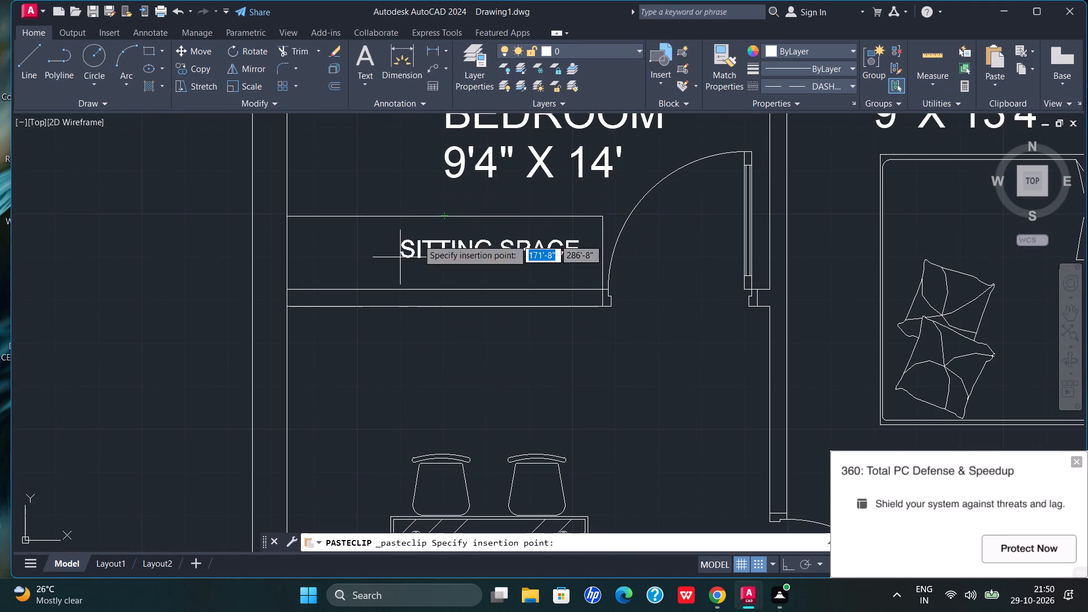
left_click(364, 254)
Copy the topmost toilet's two-line label into the toilet beside the staircase, just above the WC.
scroll(401, 285, "down", 2)
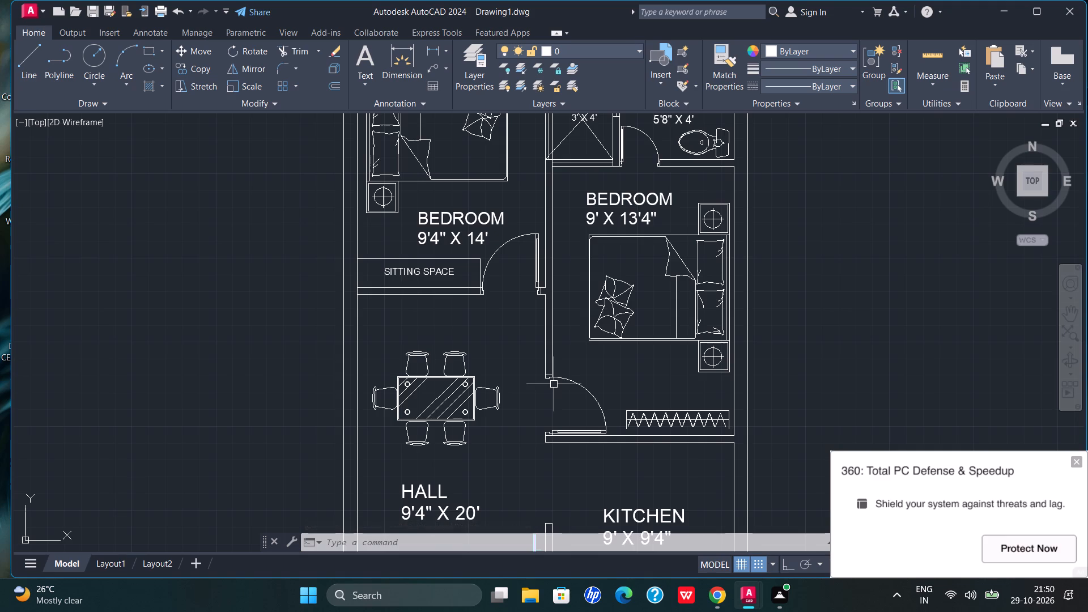
scroll(566, 382, "down", 2)
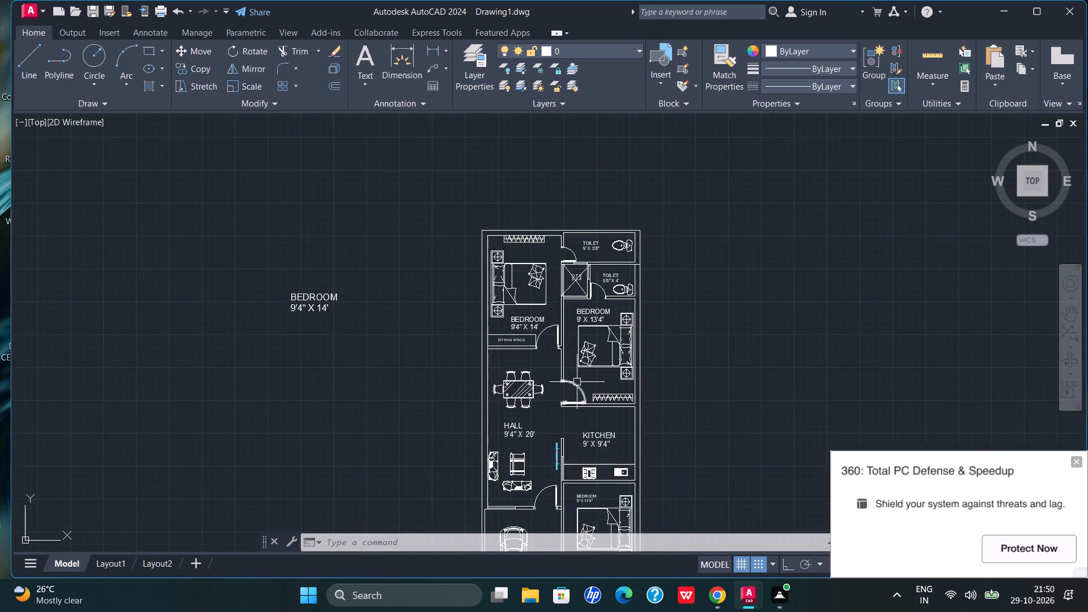
scroll(577, 382, "down", 3)
scroll(597, 434, "up", 5)
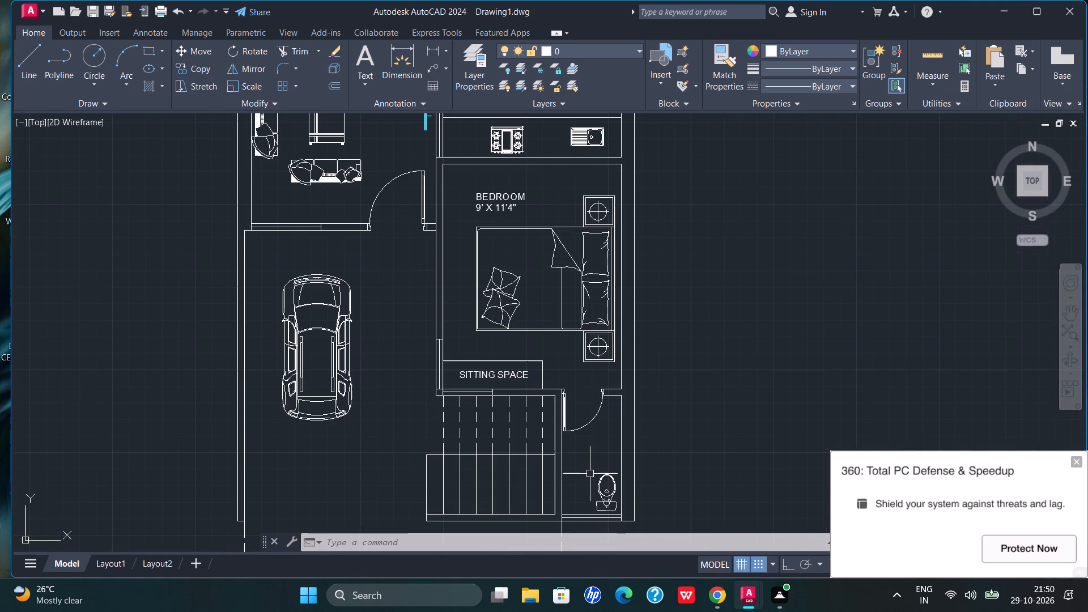
scroll(623, 377, "down", 3)
scroll(581, 172, "up", 3)
left_click_drag(677, 198, 635, 195)
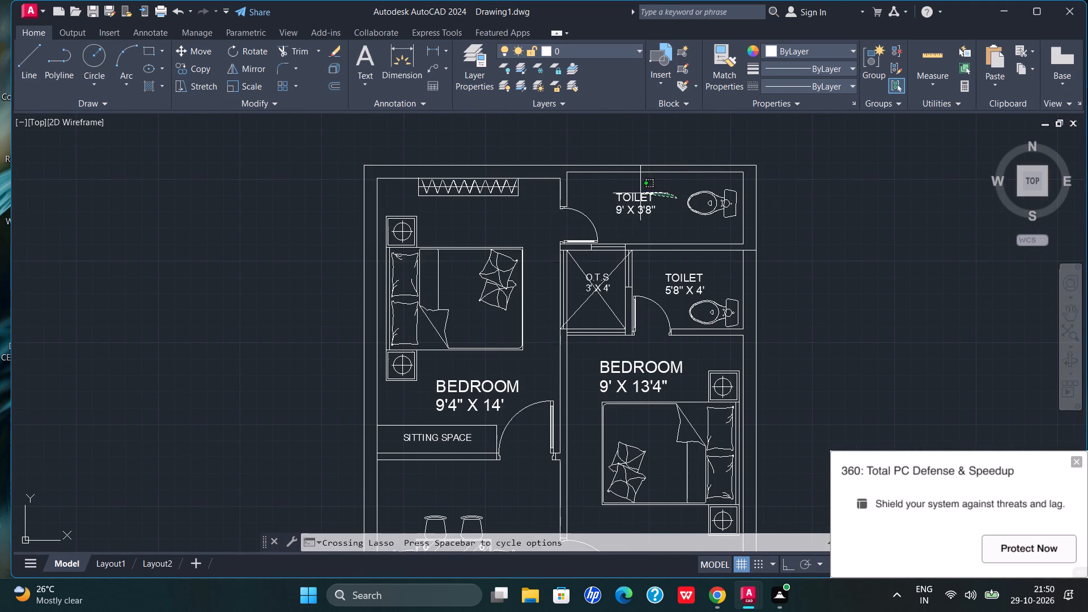
left_click_drag(635, 195, 612, 209)
key("ctrl+c")
scroll(630, 237, "down", 4)
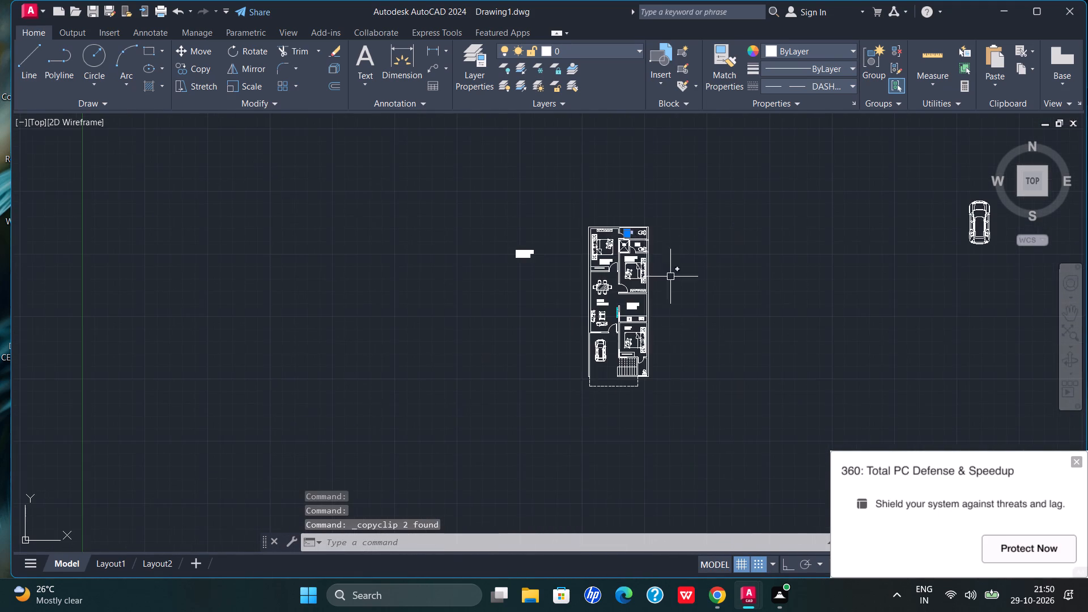
scroll(685, 362, "up", 2)
scroll(556, 375, "up", 4)
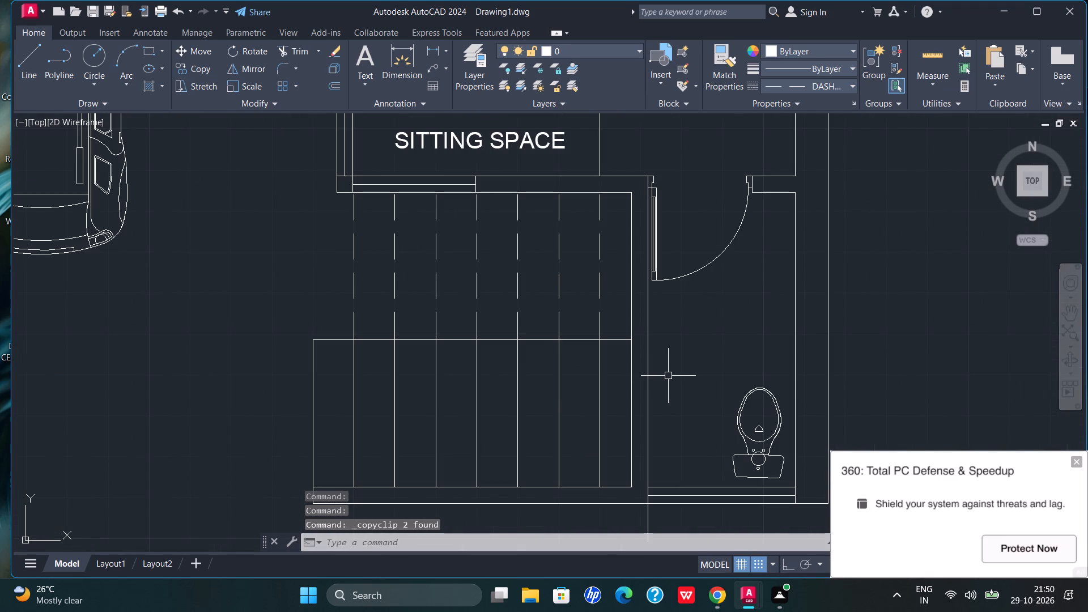
key("ctrl+v")
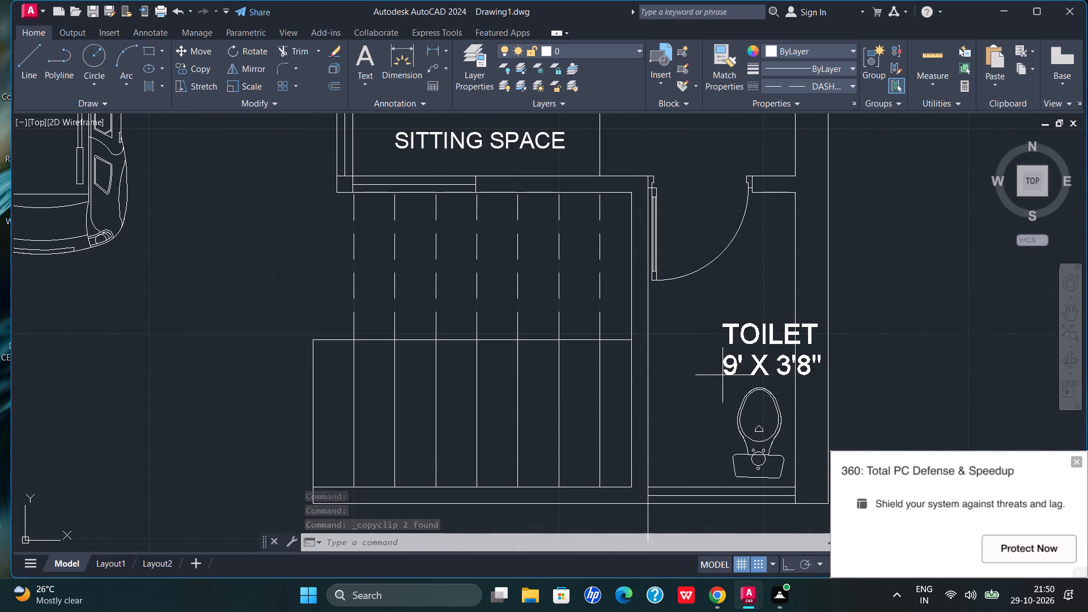
left_click(677, 371)
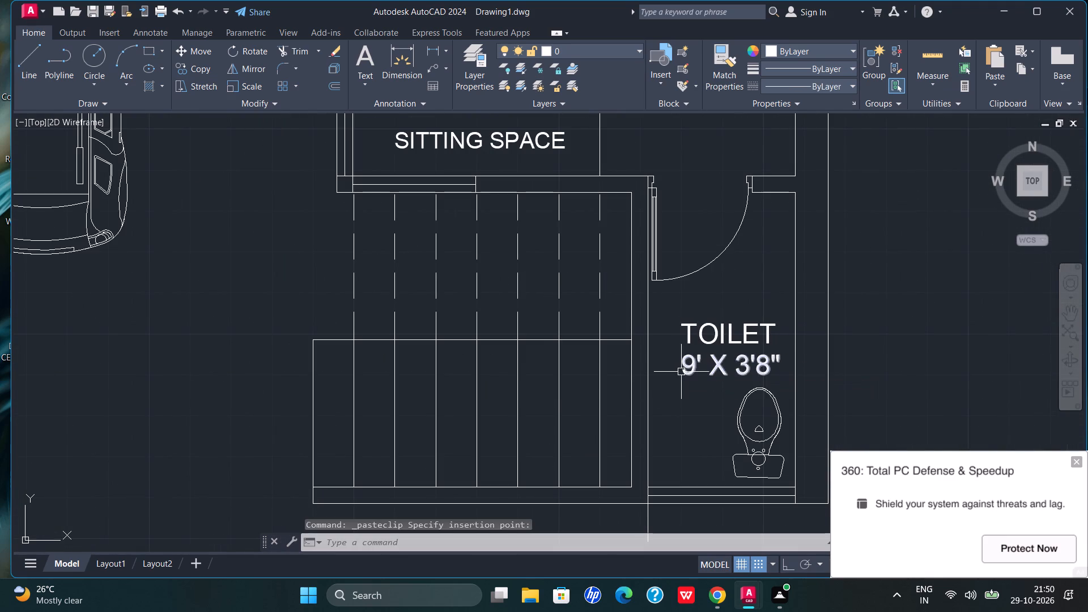
Change the dimension line of the label in the toilet beside the staircase to 3' X 6'.
double_click(698, 369)
left_click(698, 369)
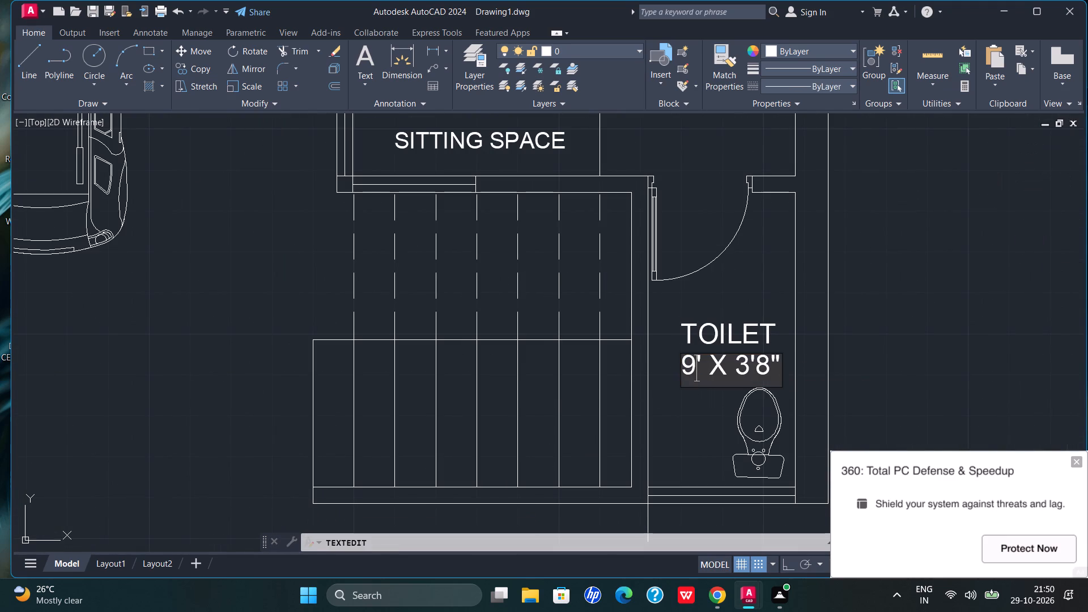
key("Right")
key("BackSpace")
key("BackSpace")
type("3'")
left_click(764, 362)
key("BackSpace")
key("BackSpace")
key("BackSpace")
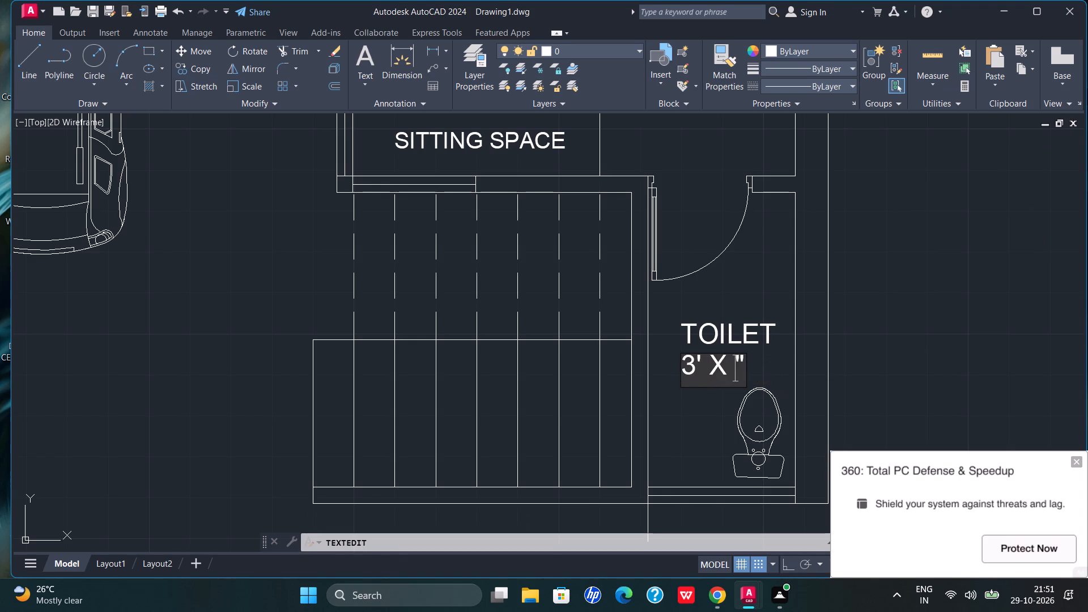
key("Right")
key("BackSpace")
type("6'")
key("Return")
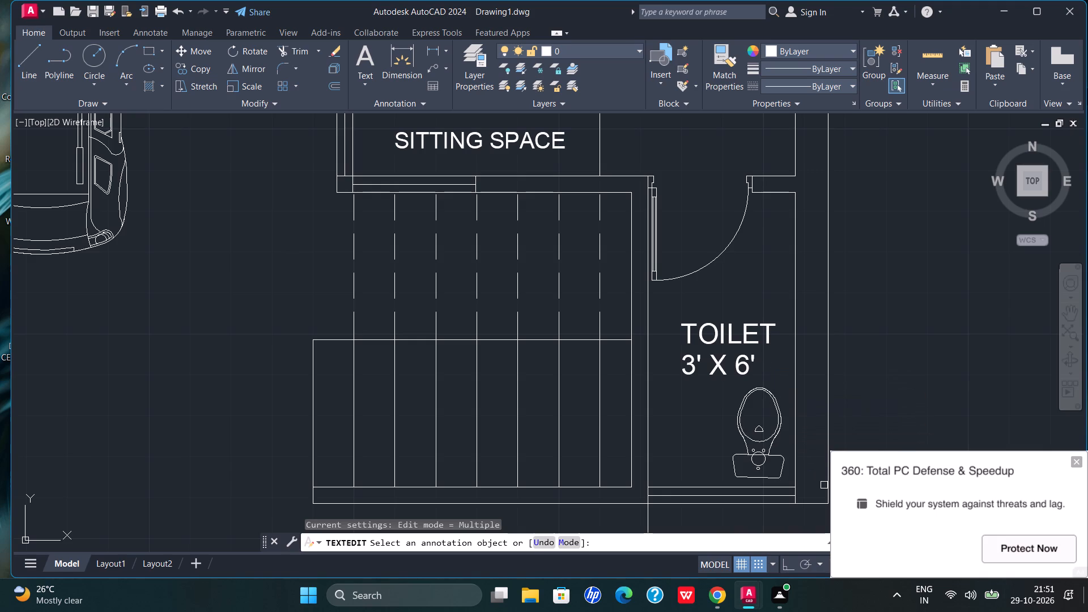
Draw a rectangular outline about 2' deep below the hall's front wall, running a line across to the parking's outer side wall.
scroll(792, 370, "down", 2)
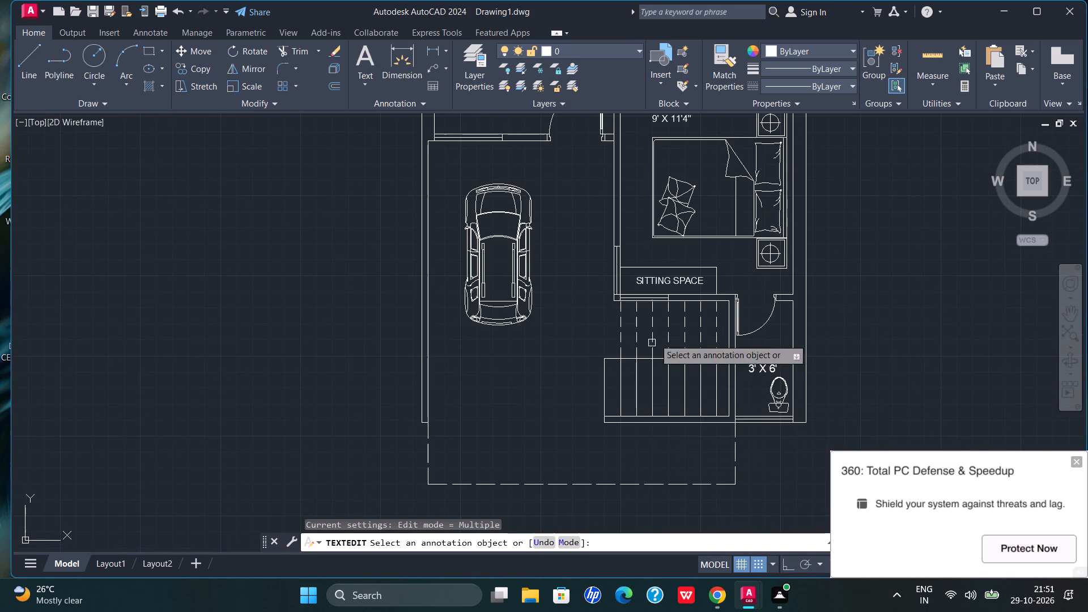
scroll(630, 327, "down", 2)
scroll(586, 228, "up", 2)
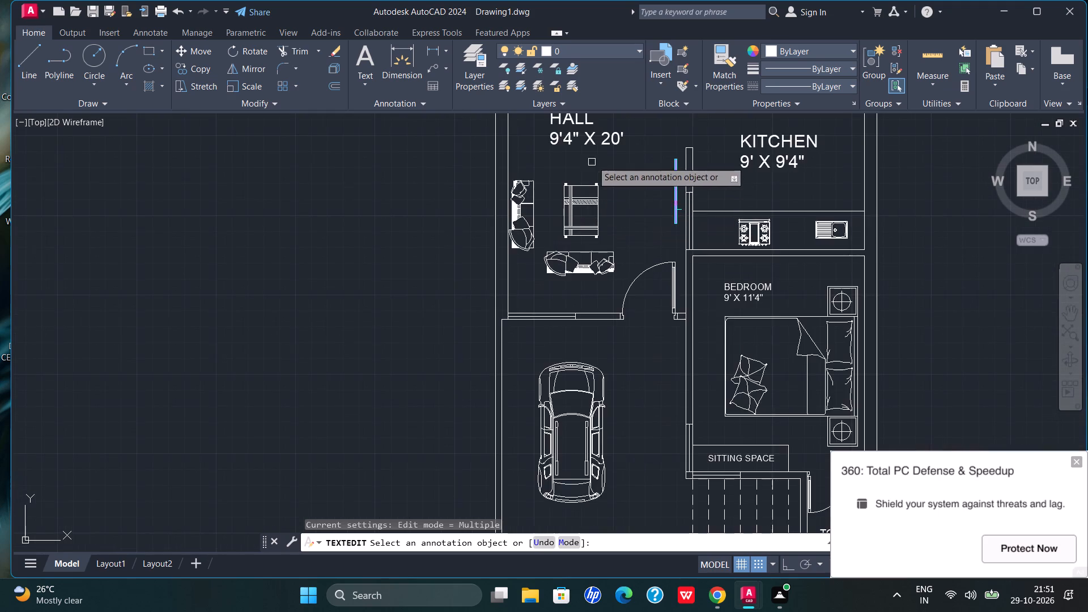
scroll(598, 170, "down", 1)
scroll(588, 264, "up", 1)
left_click(19, 62)
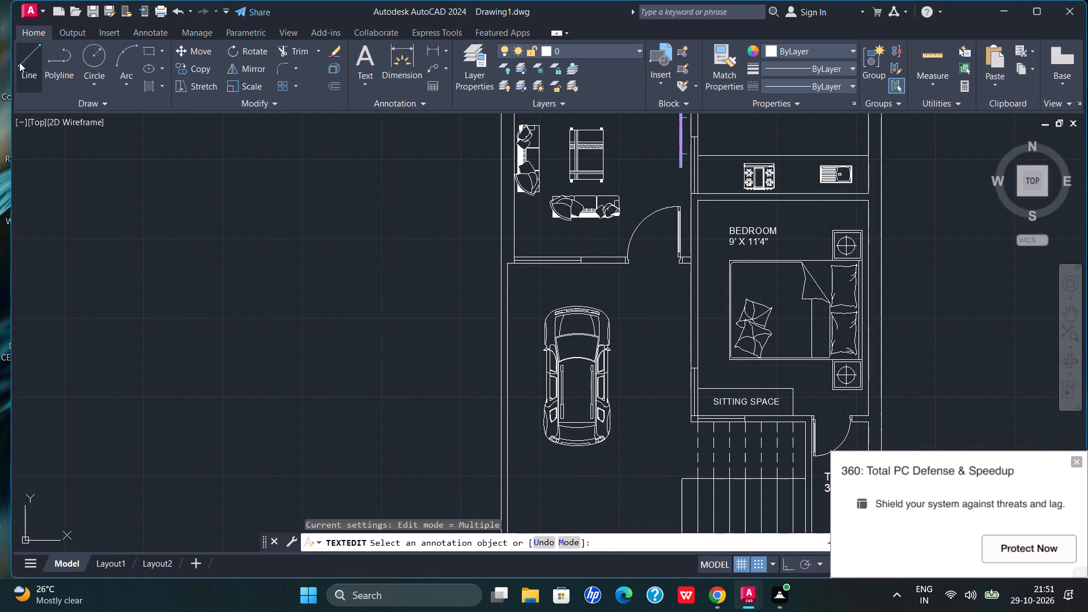
left_click(609, 265)
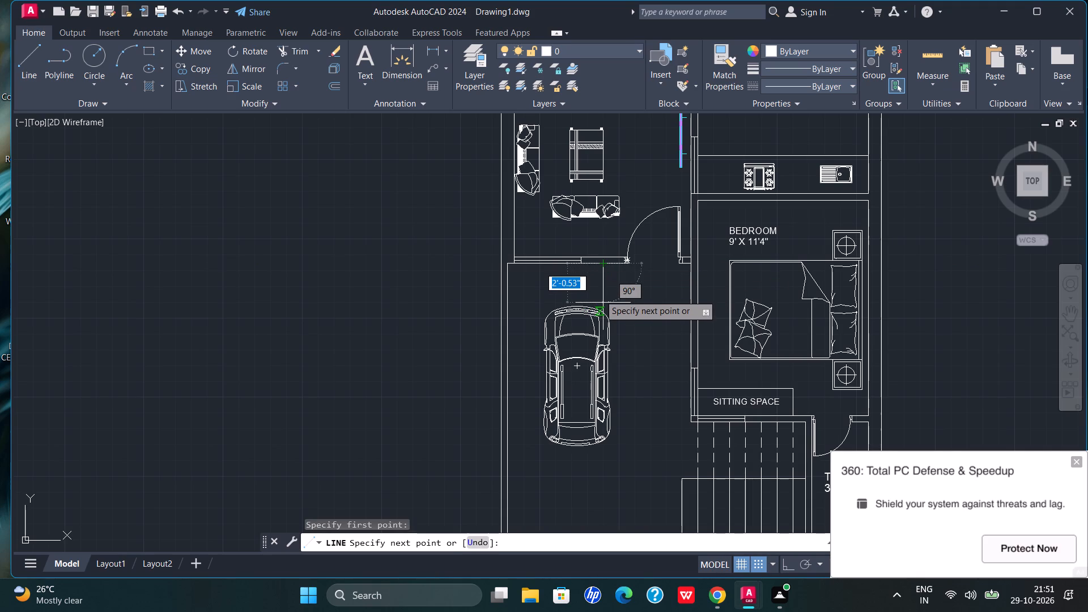
left_click(597, 299)
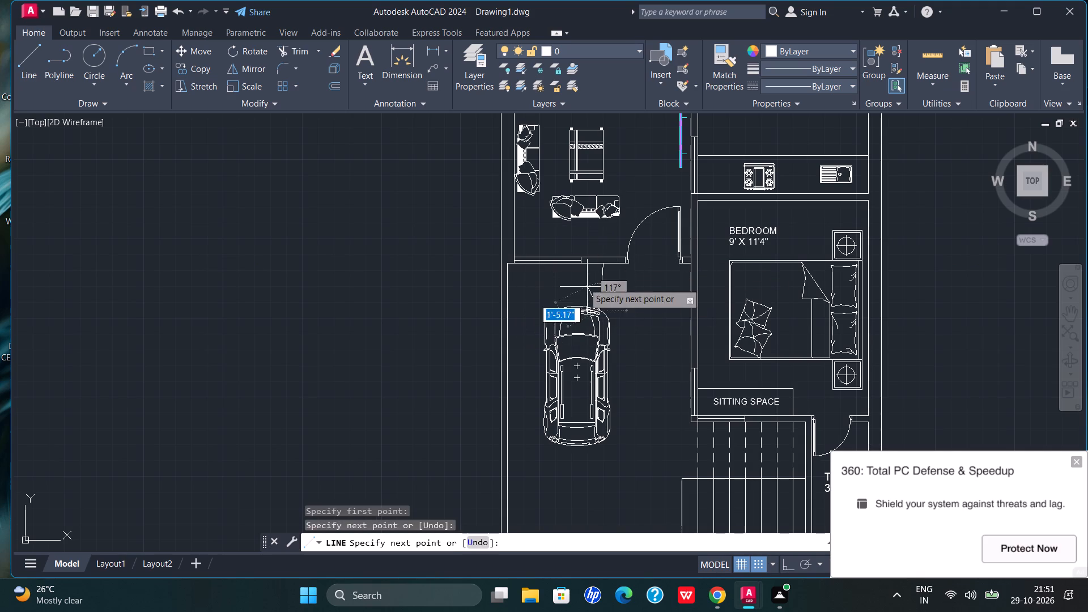
key("ctrl+z")
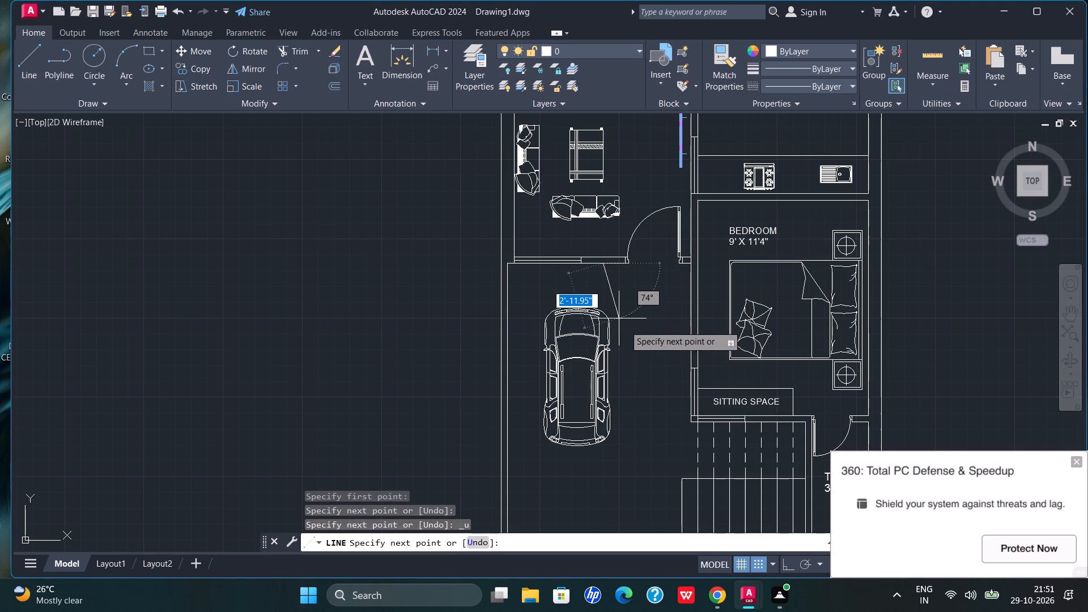
key("F8")
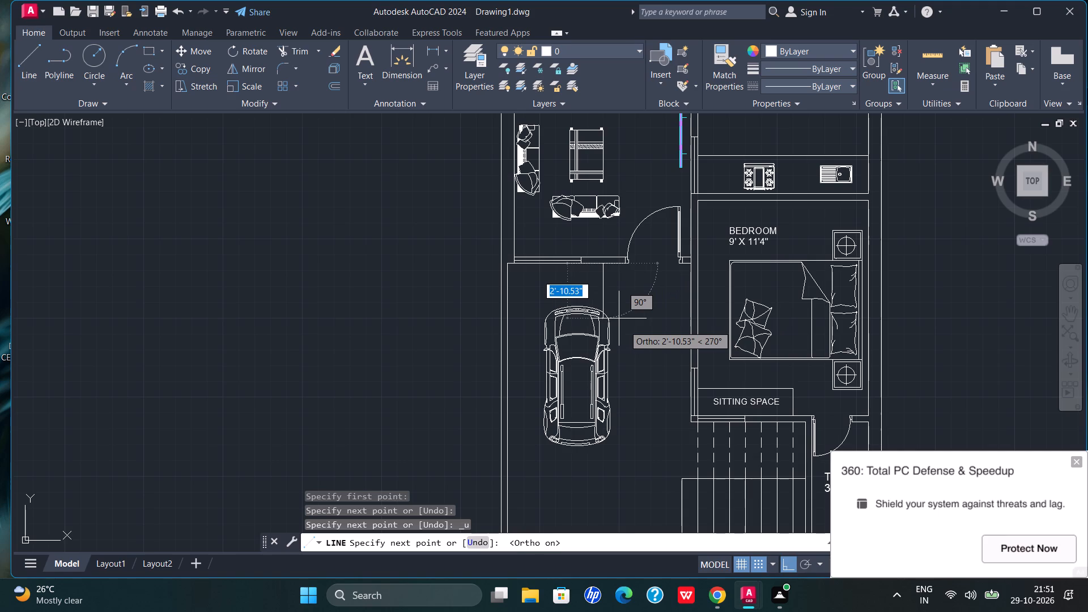
left_click(619, 300)
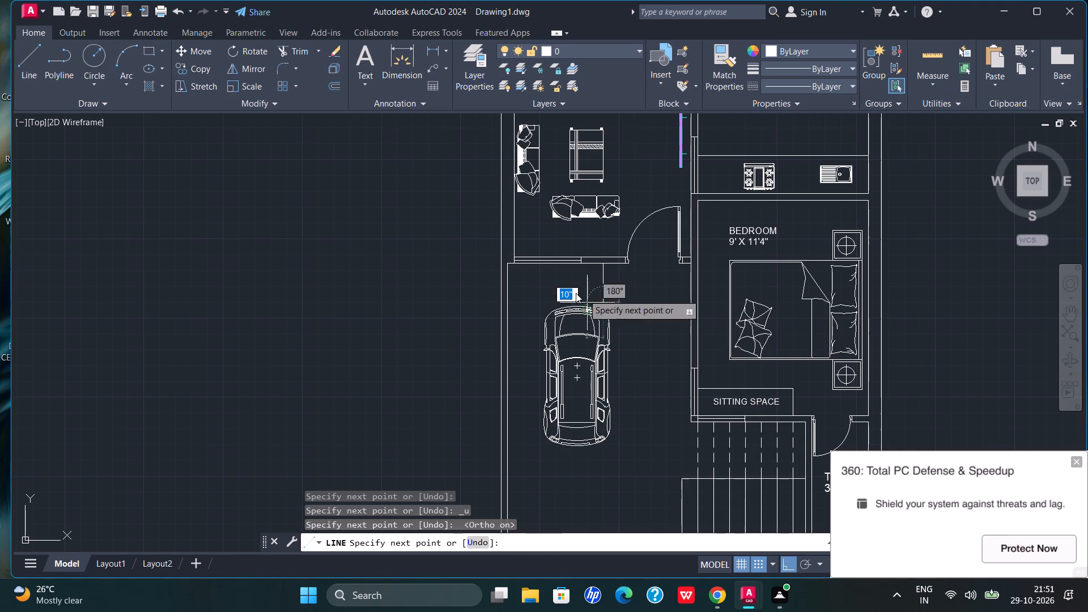
left_click(511, 300)
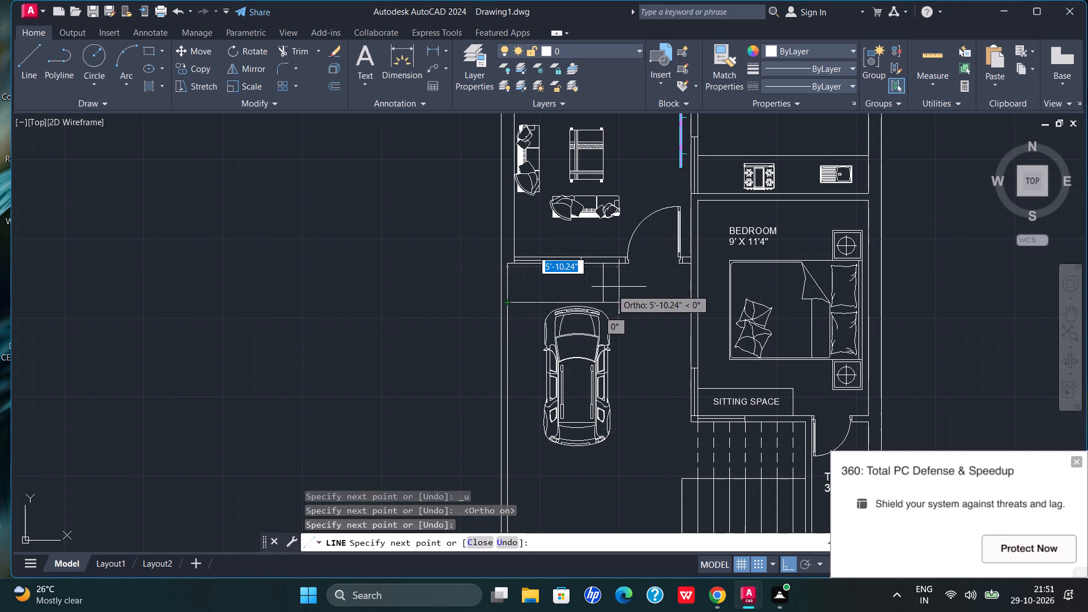
key("Escape")
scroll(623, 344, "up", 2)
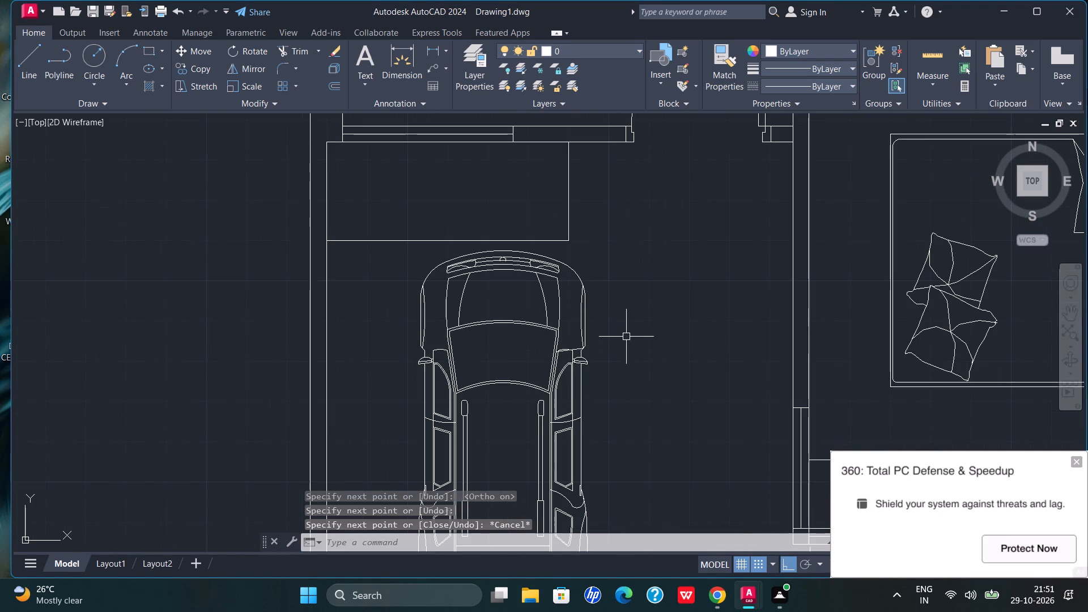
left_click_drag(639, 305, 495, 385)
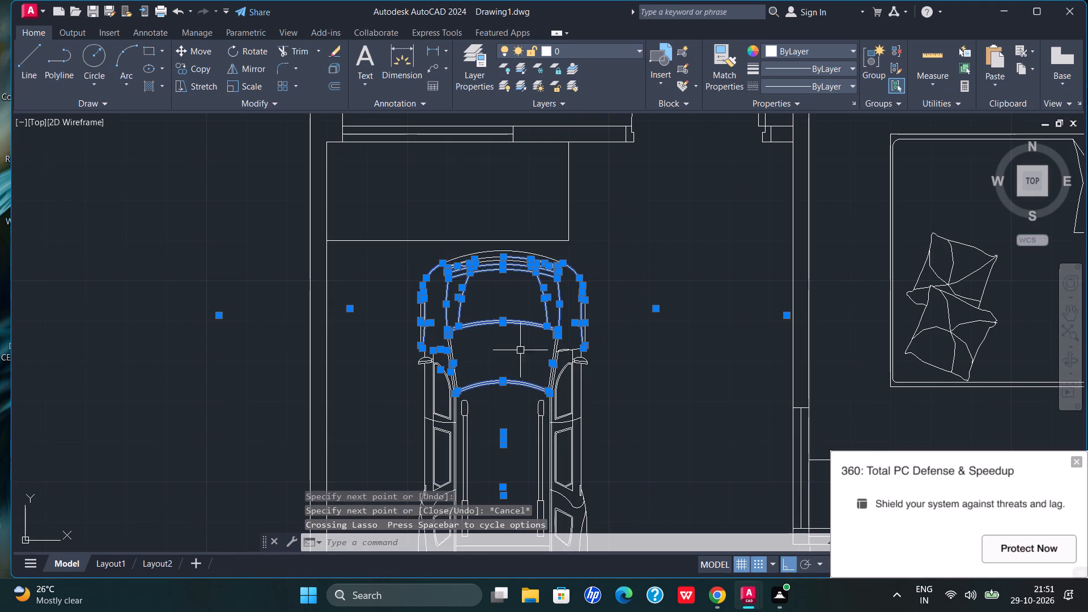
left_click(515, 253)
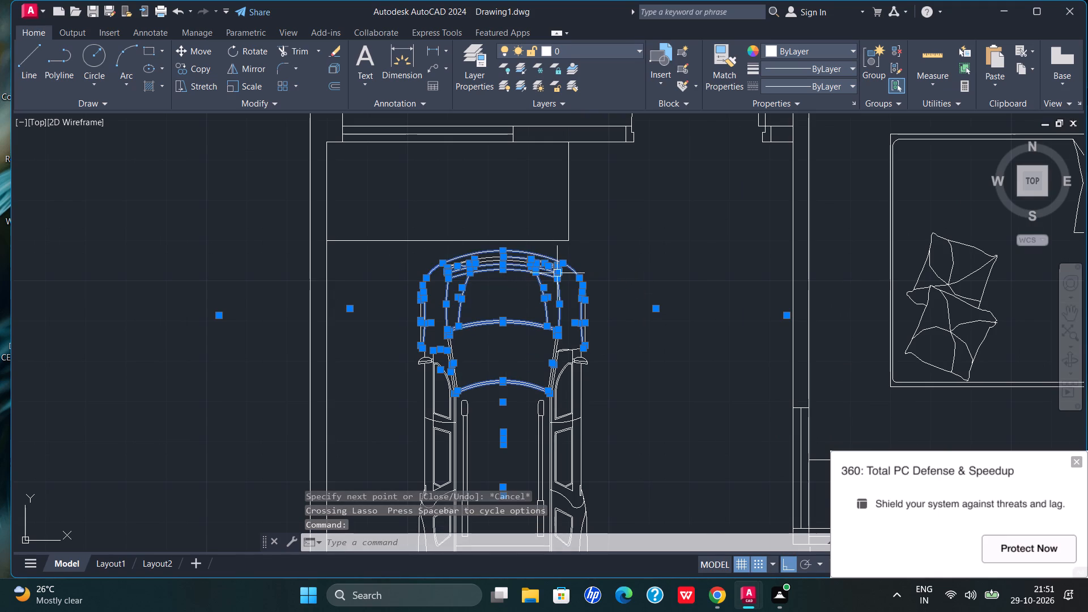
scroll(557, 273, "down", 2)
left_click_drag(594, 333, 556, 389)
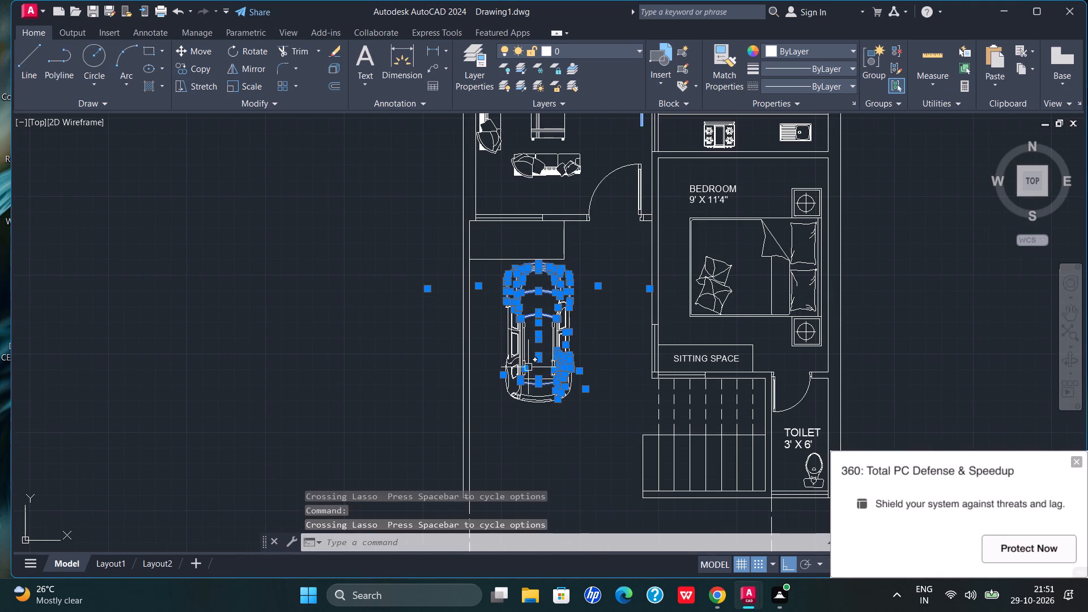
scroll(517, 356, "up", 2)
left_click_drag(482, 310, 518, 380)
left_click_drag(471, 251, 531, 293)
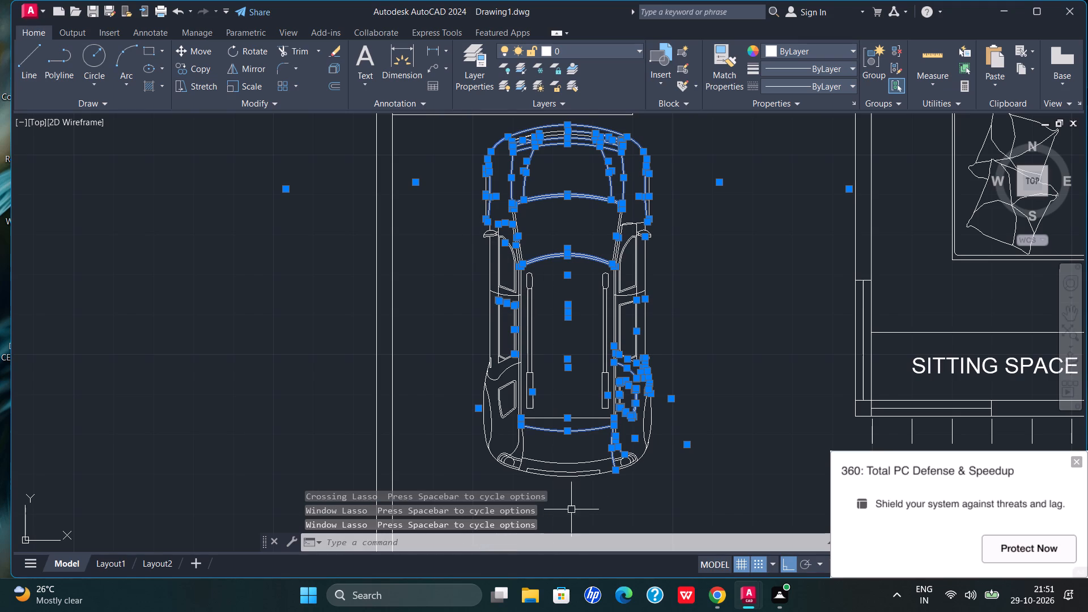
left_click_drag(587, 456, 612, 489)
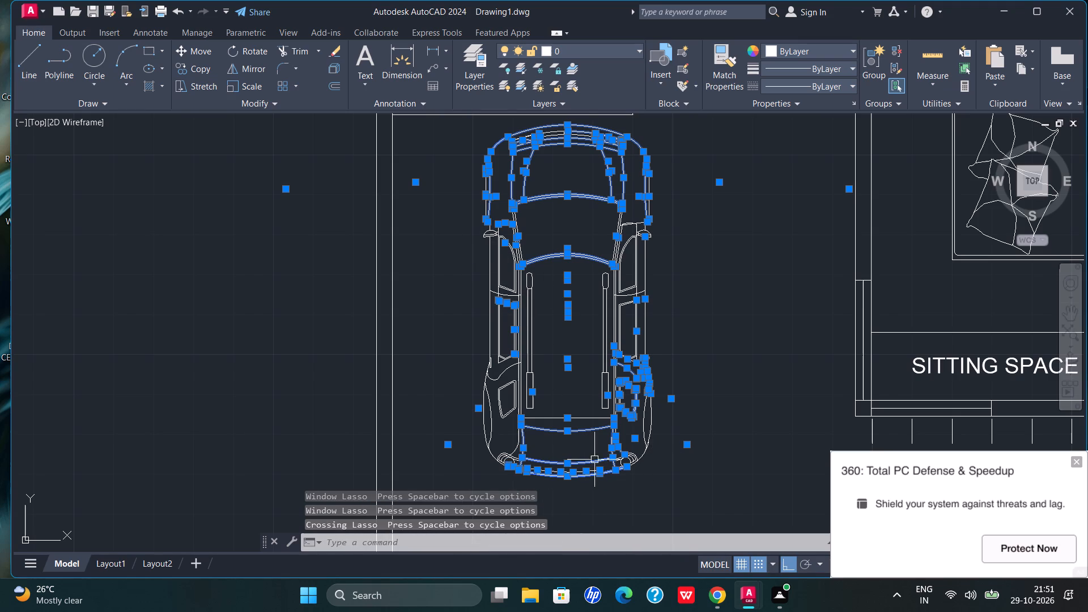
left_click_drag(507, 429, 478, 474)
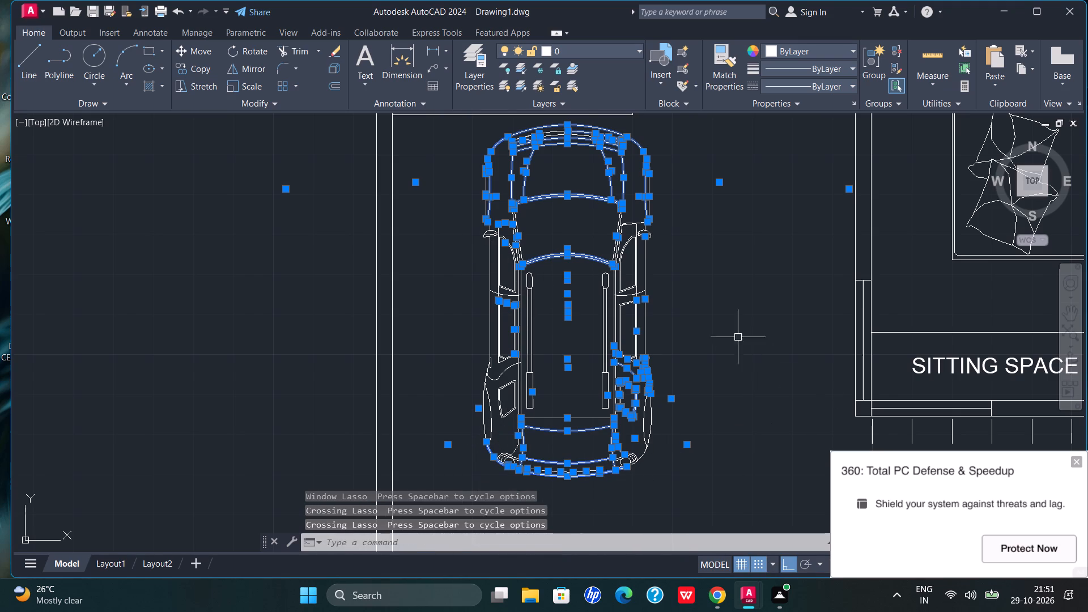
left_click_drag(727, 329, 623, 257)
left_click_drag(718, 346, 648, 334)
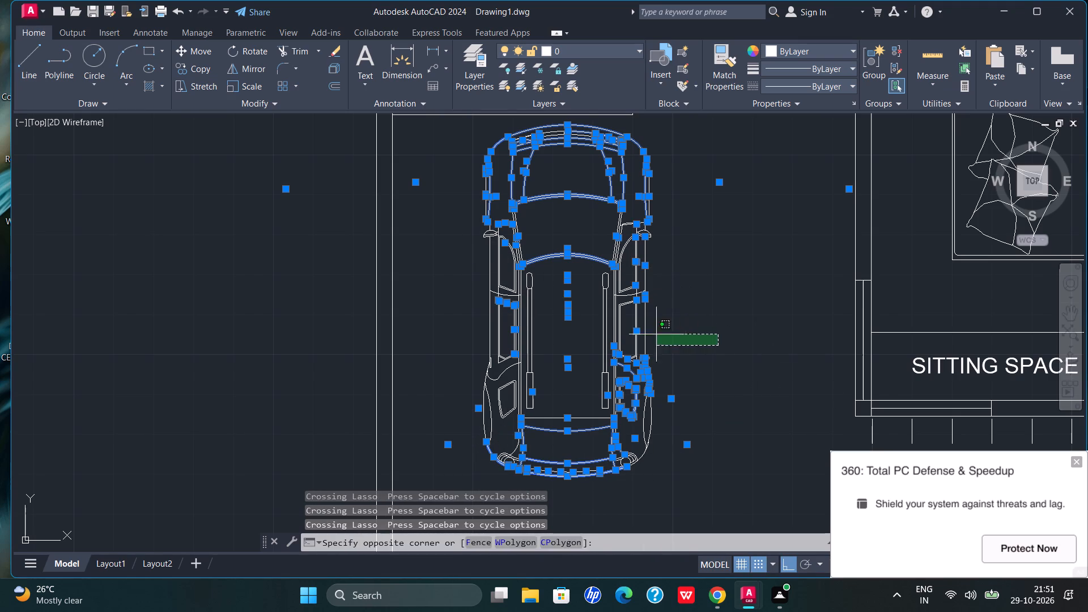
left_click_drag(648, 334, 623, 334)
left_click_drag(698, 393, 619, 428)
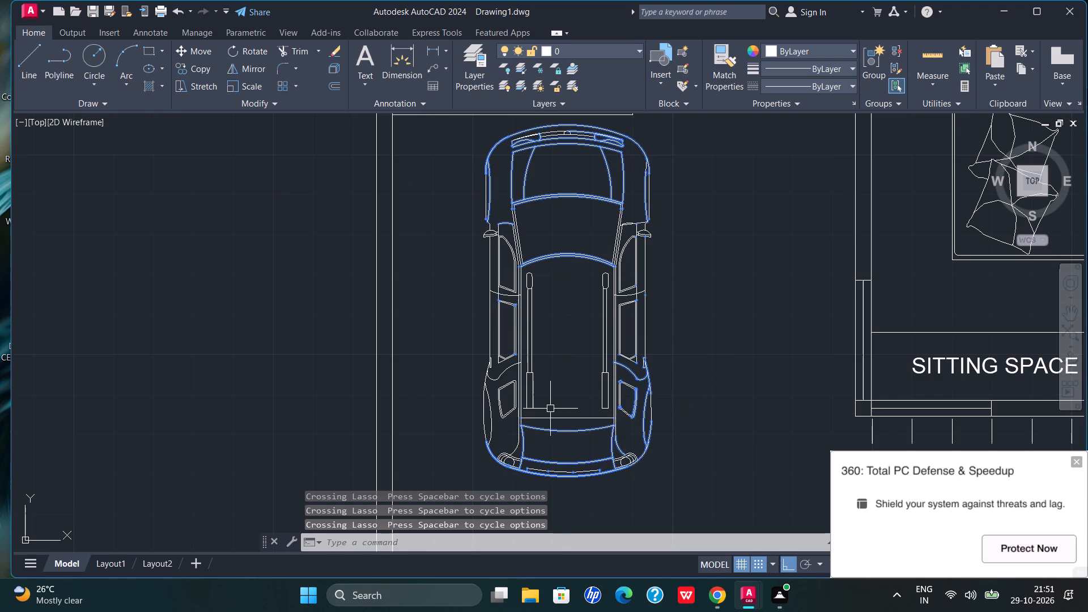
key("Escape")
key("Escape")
Move the whole car straight down in the parking, away from the new rectangle below the hall's front wall.
scroll(630, 333, "down", 2)
scroll(642, 274, "up", 1)
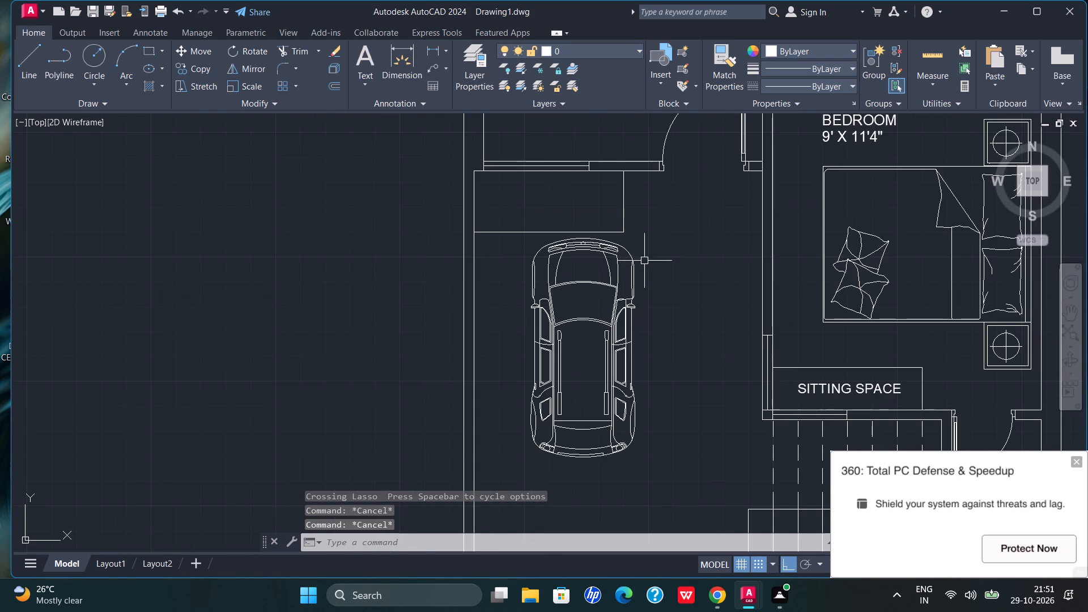
left_click_drag(654, 241, 513, 321)
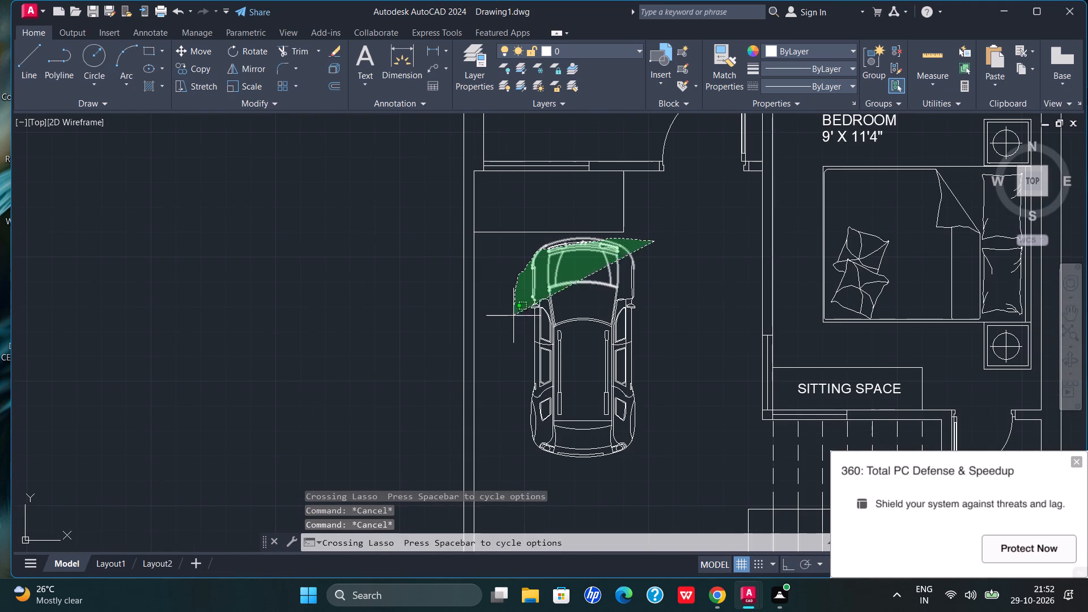
left_click_drag(513, 321, 657, 429)
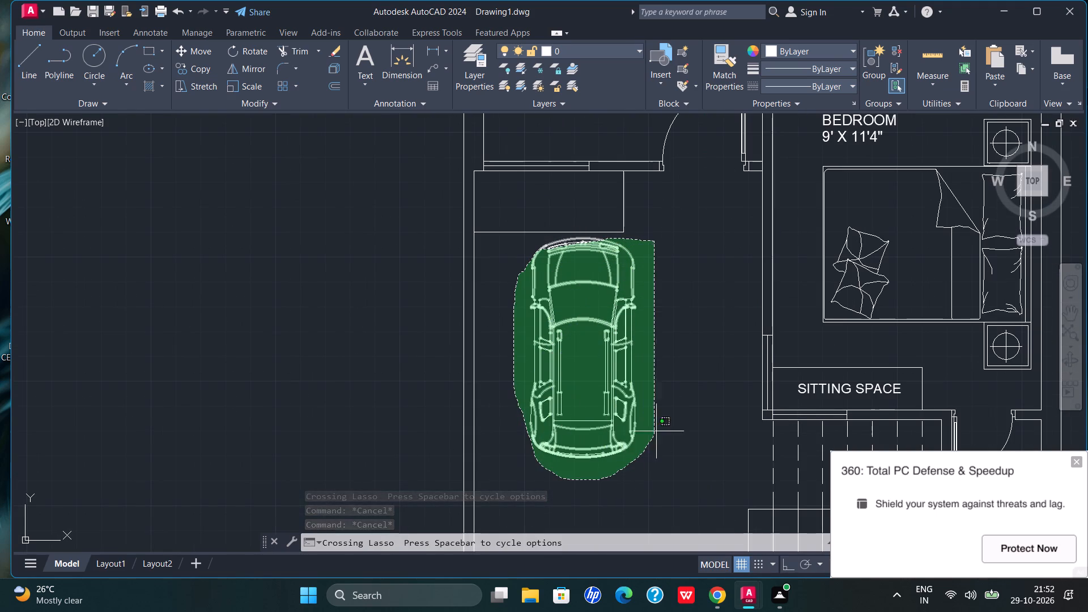
left_click_drag(657, 429, 670, 364)
scroll(556, 245, "up", 4)
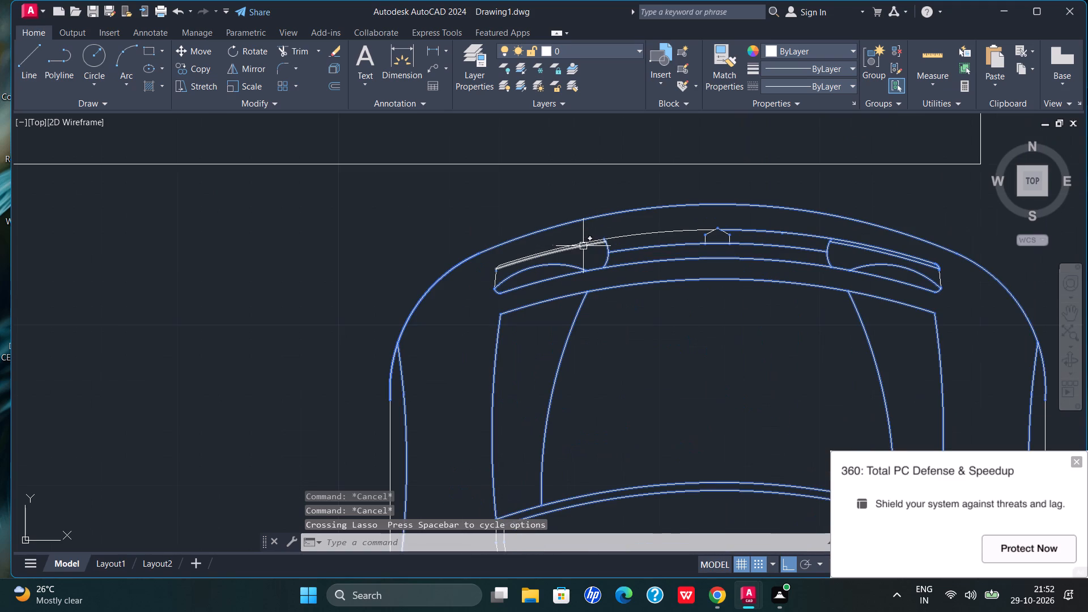
left_click(585, 246)
scroll(658, 237, "down", 3)
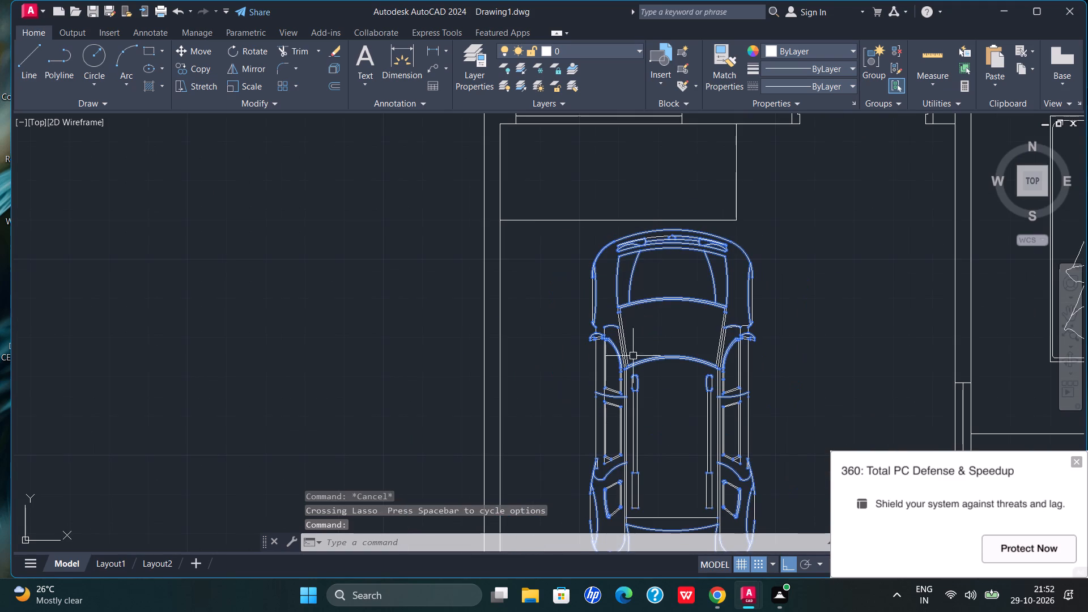
scroll(642, 337, "down", 1)
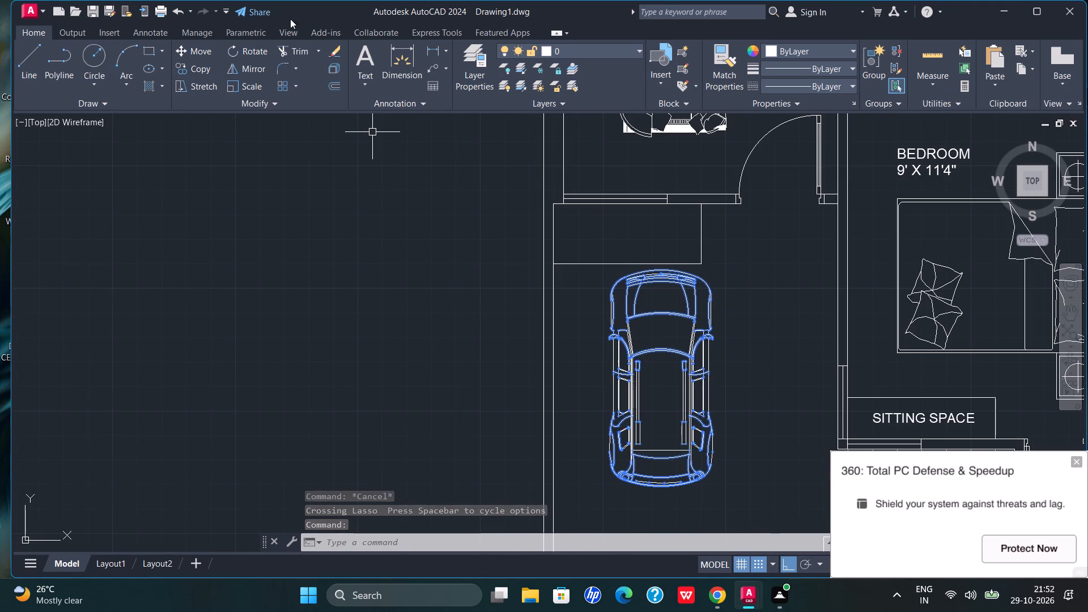
left_click(190, 54)
scroll(403, 110, "down", 4)
left_click(519, 231)
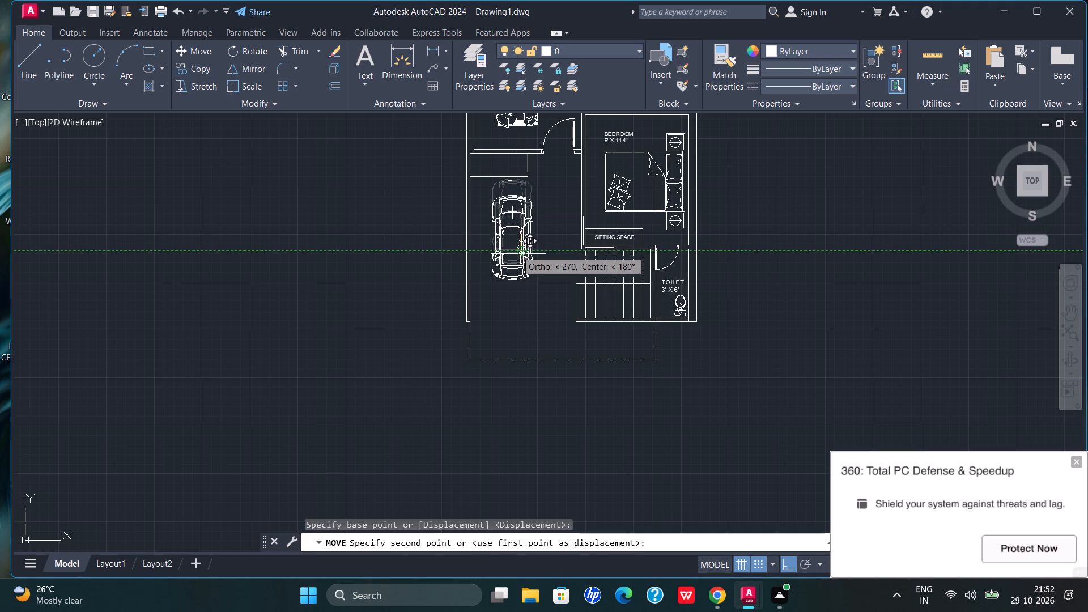
left_click(516, 250)
Delete the stray arc left behind above the car.
scroll(520, 177, "up", 2)
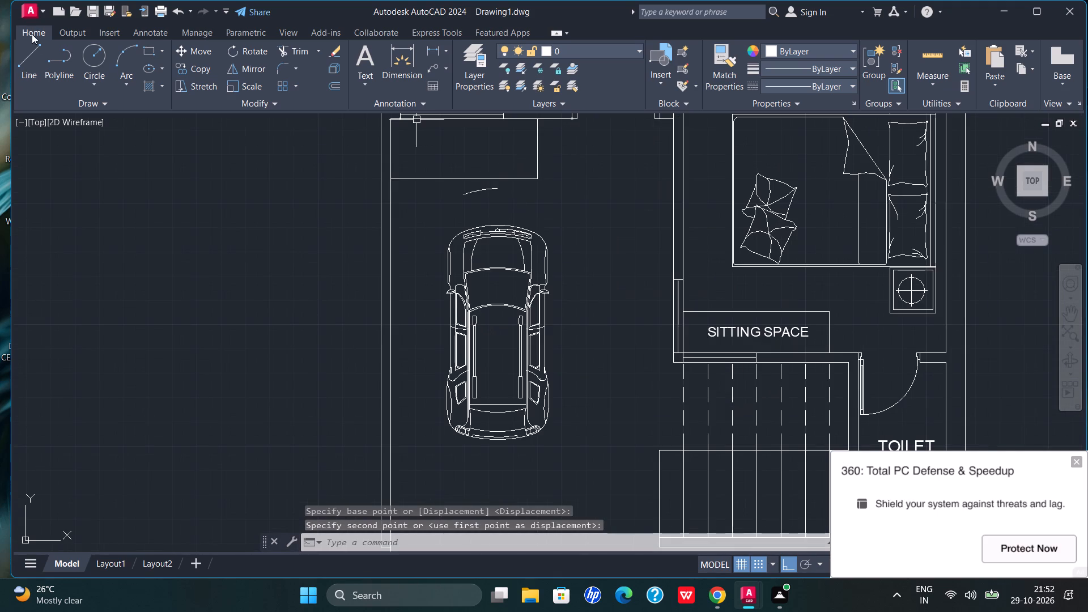
left_click(476, 190)
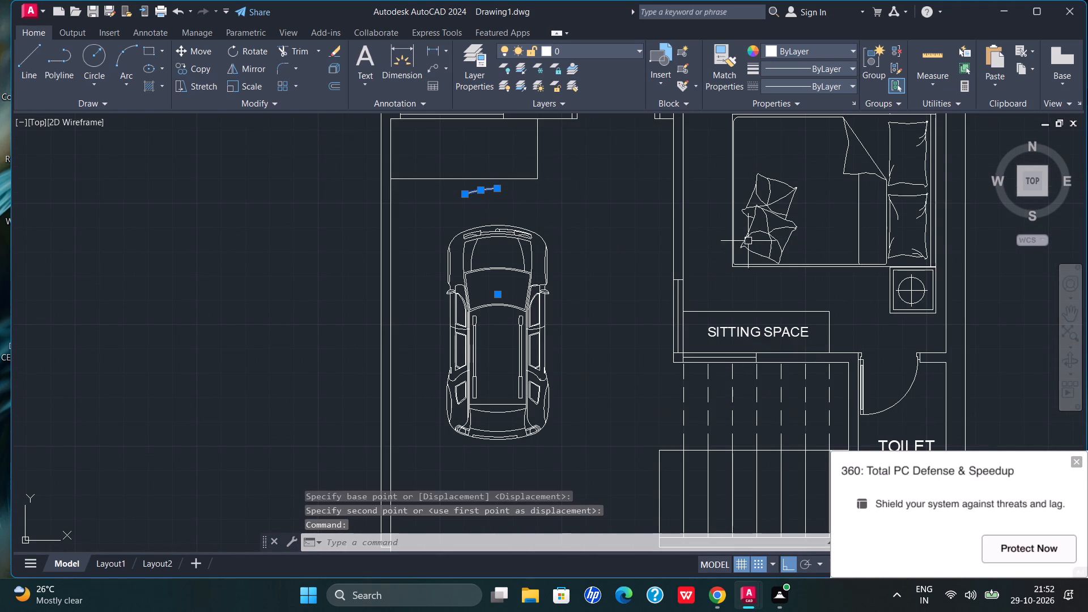
key("Delete")
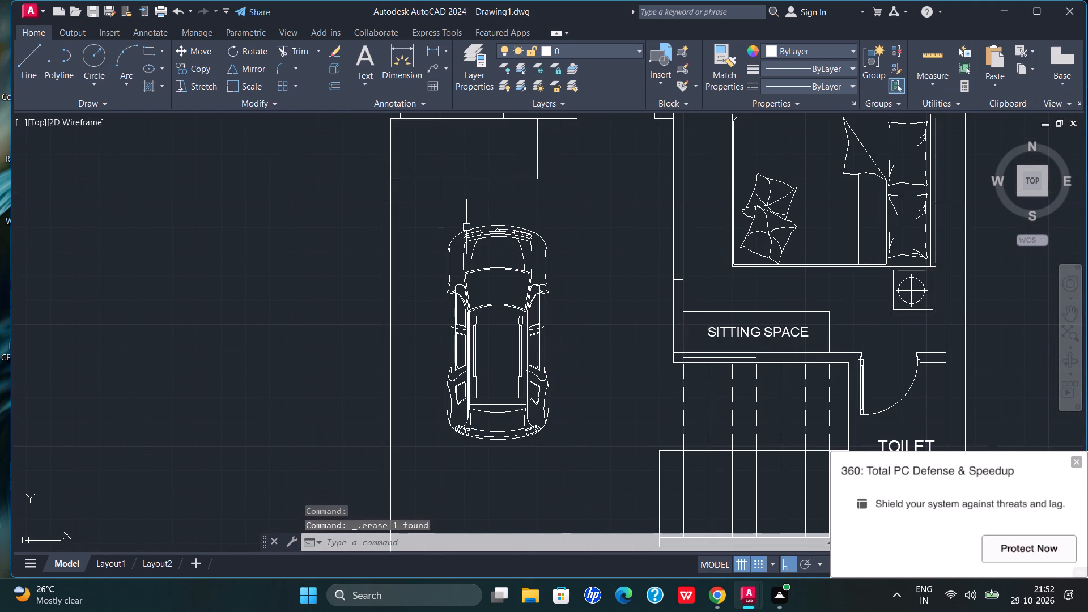
Copy the SITTING SPACE text from beside the staircase into the new rectangle below the hall's front wall.
scroll(475, 277, "down", 1)
scroll(703, 314, "up", 2)
left_click_drag(665, 308, 567, 313)
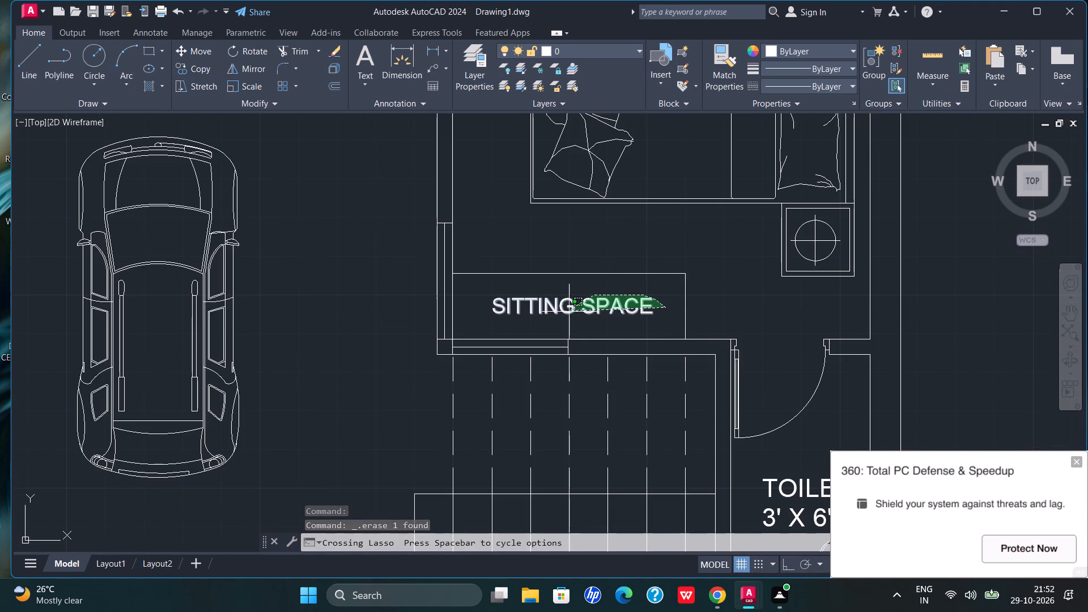
left_click_drag(567, 313, 499, 302)
key("ctrl+c")
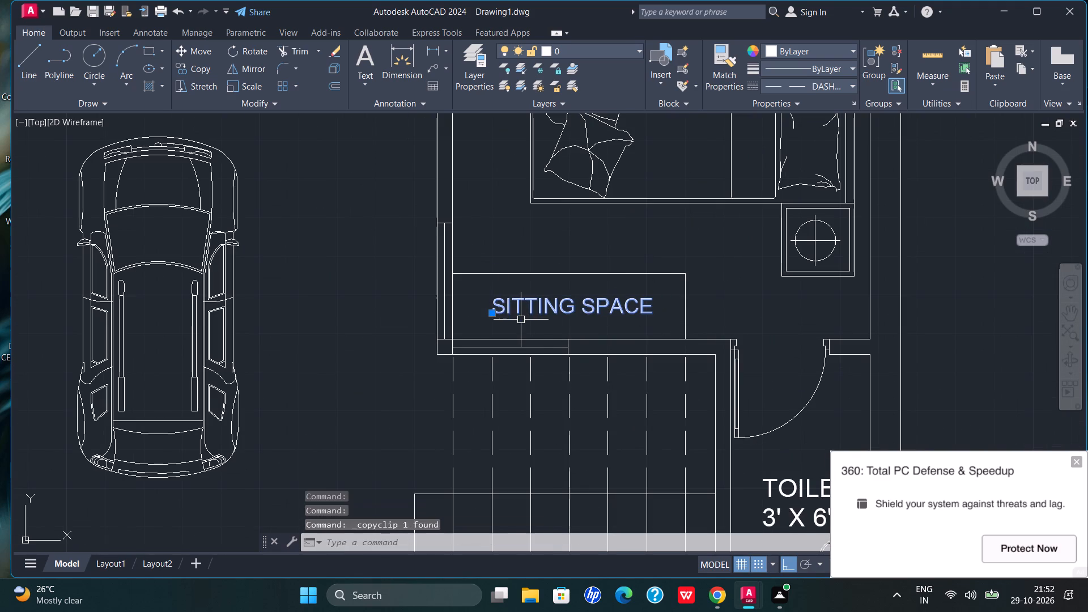
key("ctrl+v")
scroll(436, 320, "down", 3)
scroll(328, 248, "up", 2)
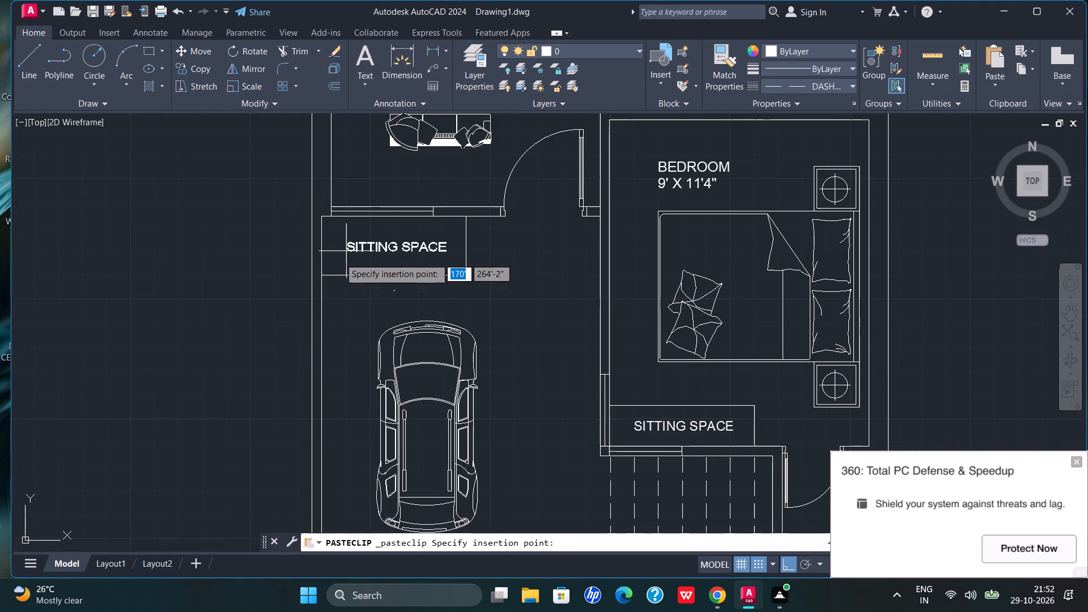
left_click(346, 258)
Delete the two stray specks between the parking's sitting space rectangle and the car.
left_click(395, 293)
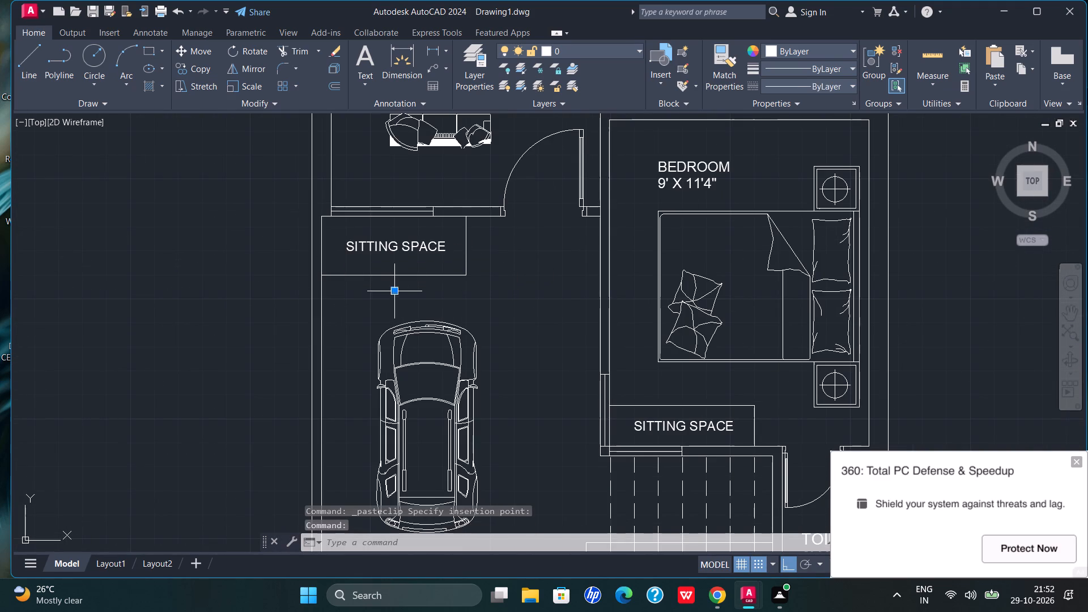
key("Delete")
scroll(604, 330, "down", 2)
scroll(524, 308, "up", 3)
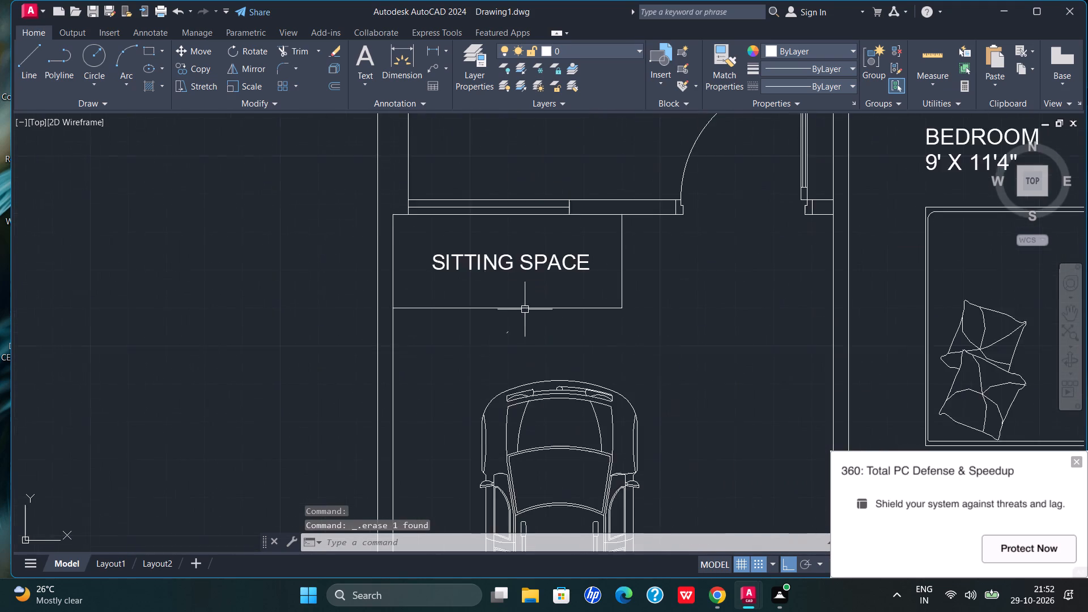
scroll(526, 311, "up", 1)
left_click_drag(529, 337, 476, 385)
key("Delete")
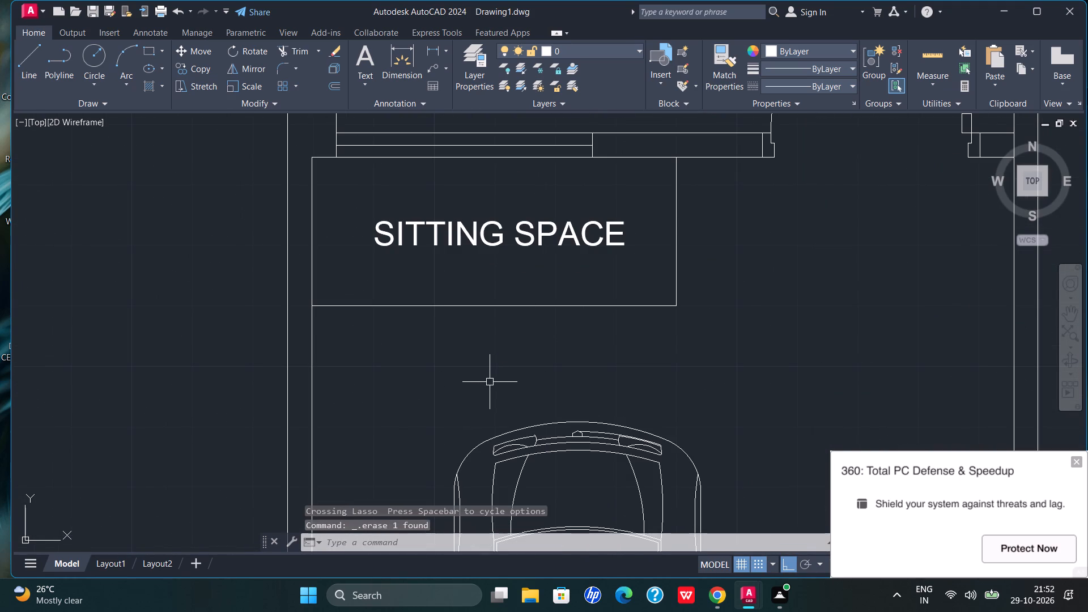
scroll(518, 339, "down", 4)
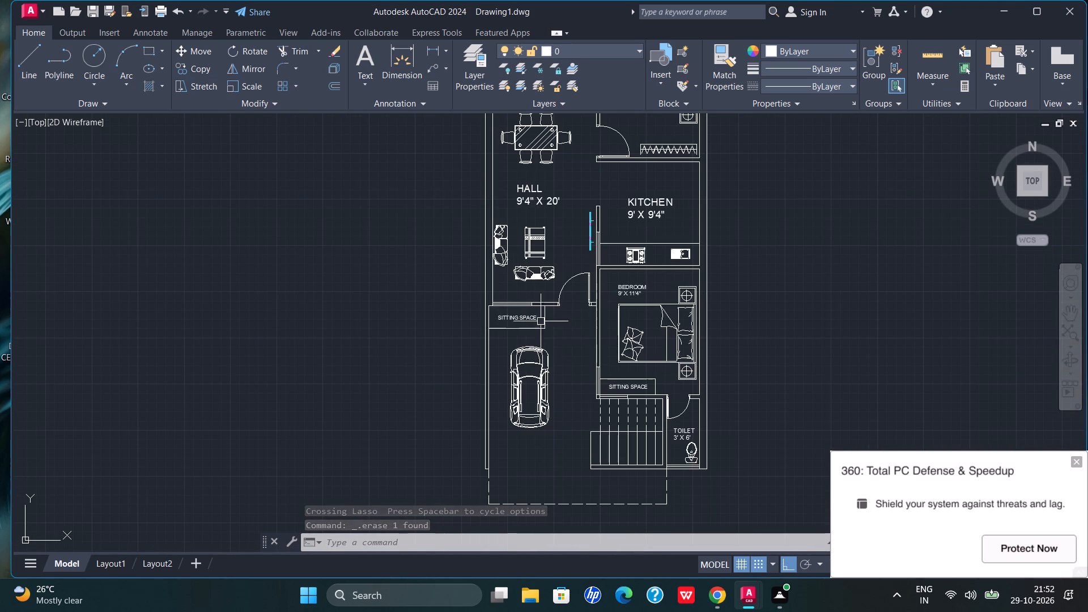
Copy the BEDROOM 9' X 11'4" label from the front bedroom to the parking, beside the car.
scroll(644, 381, "up", 2)
scroll(541, 339, "down", 1)
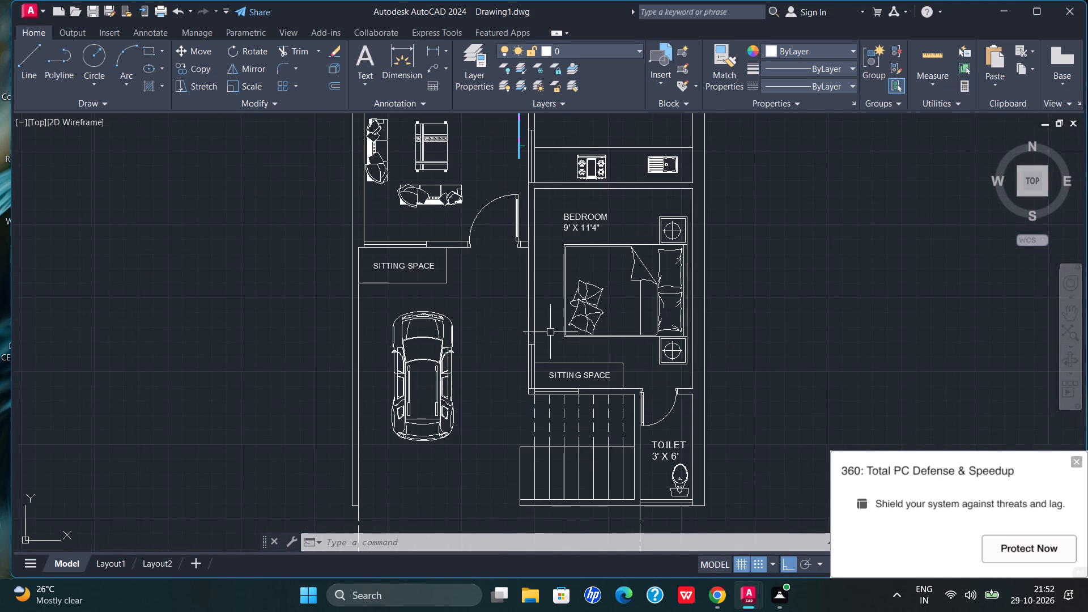
scroll(605, 228, "up", 1)
left_click_drag(615, 201, 560, 240)
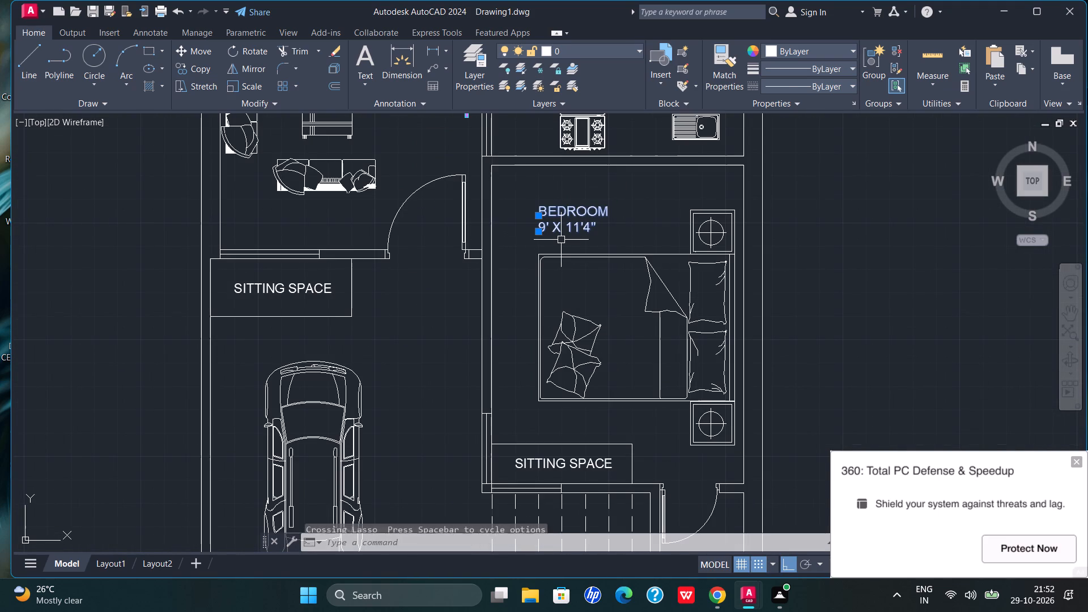
key("ctrl+c")
key("ctrl+v")
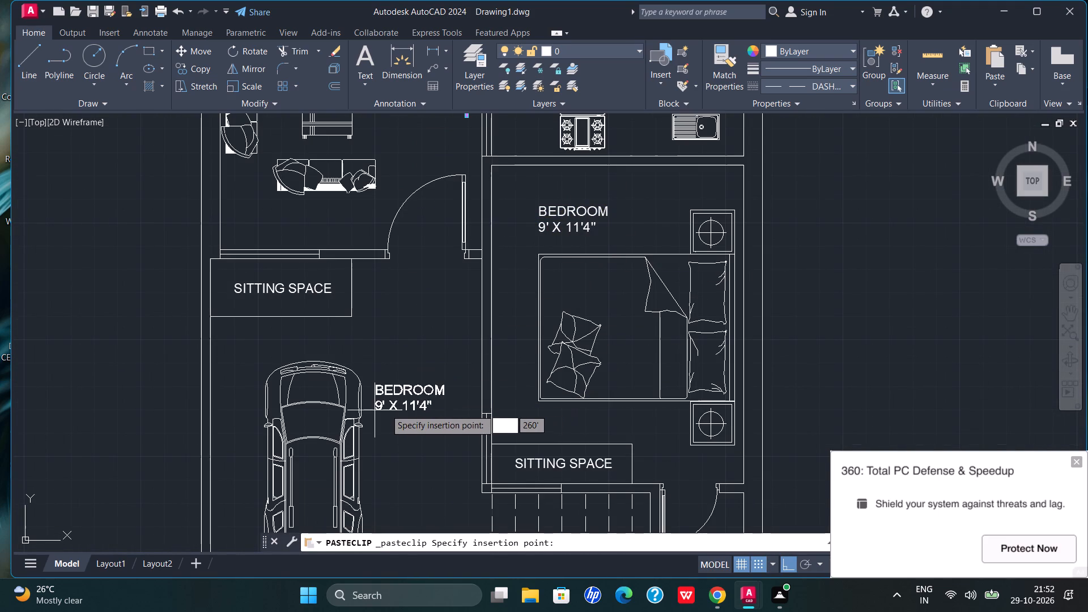
left_click(382, 407)
Change the copied label's BEDROOM line beside the car to PARKING.
scroll(416, 392, "up", 2)
double_click(416, 392)
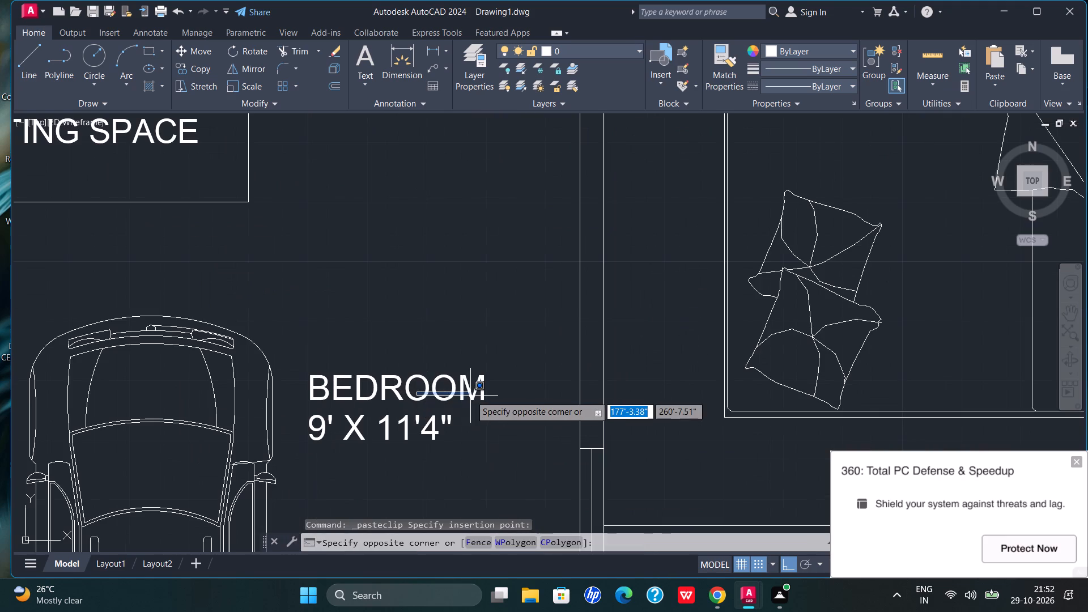
key("Escape")
double_click(470, 396)
left_click(477, 391)
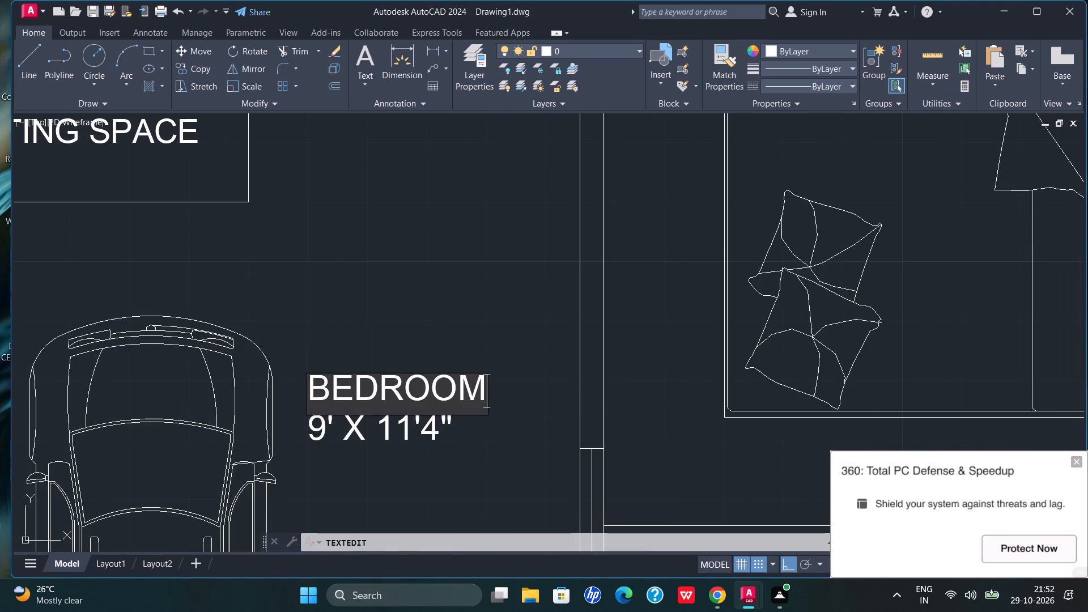
key("BackSpace")
key("BackSpace")
key("BackSpace")
key("BackSpace")
key("BackSpace")
key("BackSpace")
key("BackSpace")
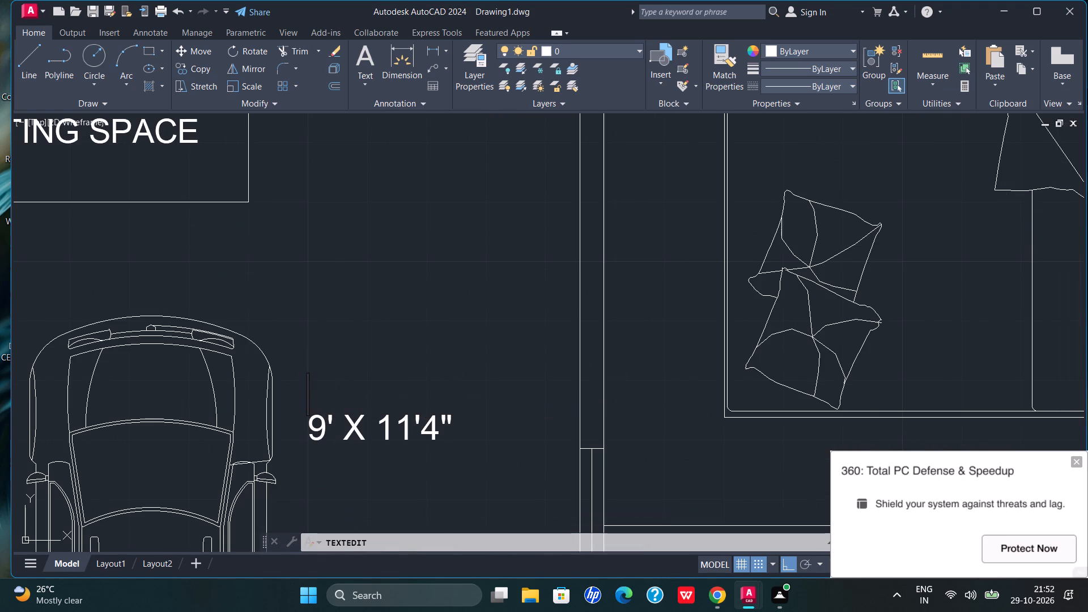
type("PR")
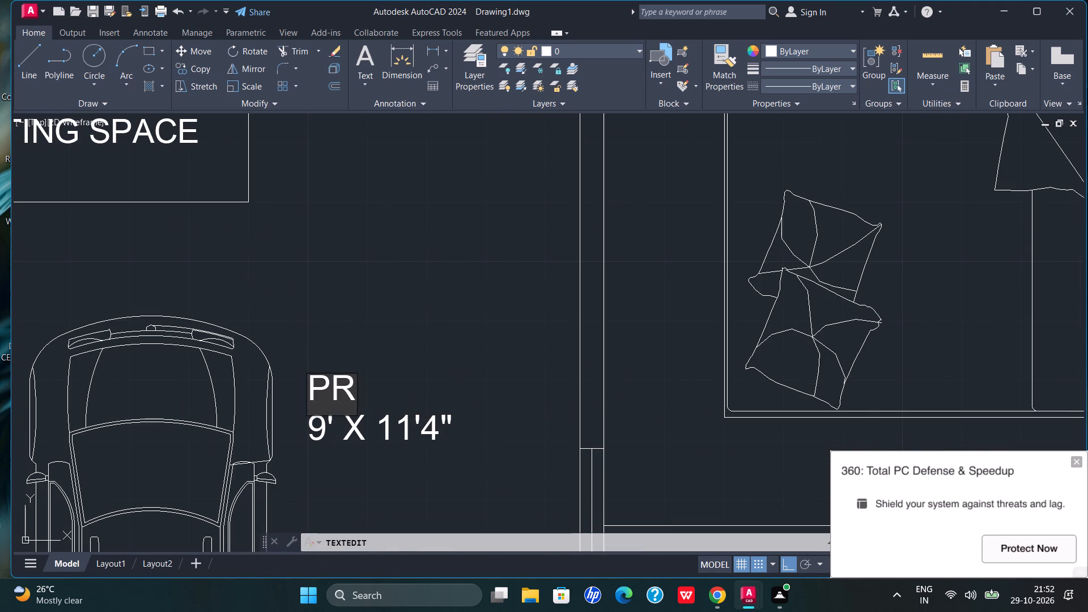
key("BackSpace")
type("ARKING")
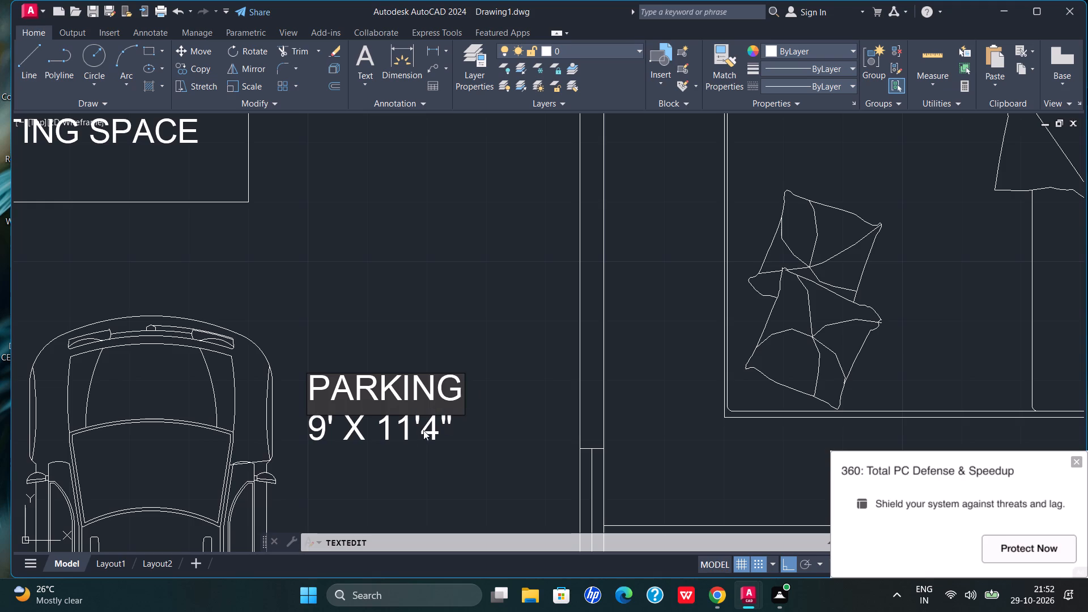
Change the size line under PARKING to 9'8"X 14'4".
left_click(343, 426)
double_click(330, 430)
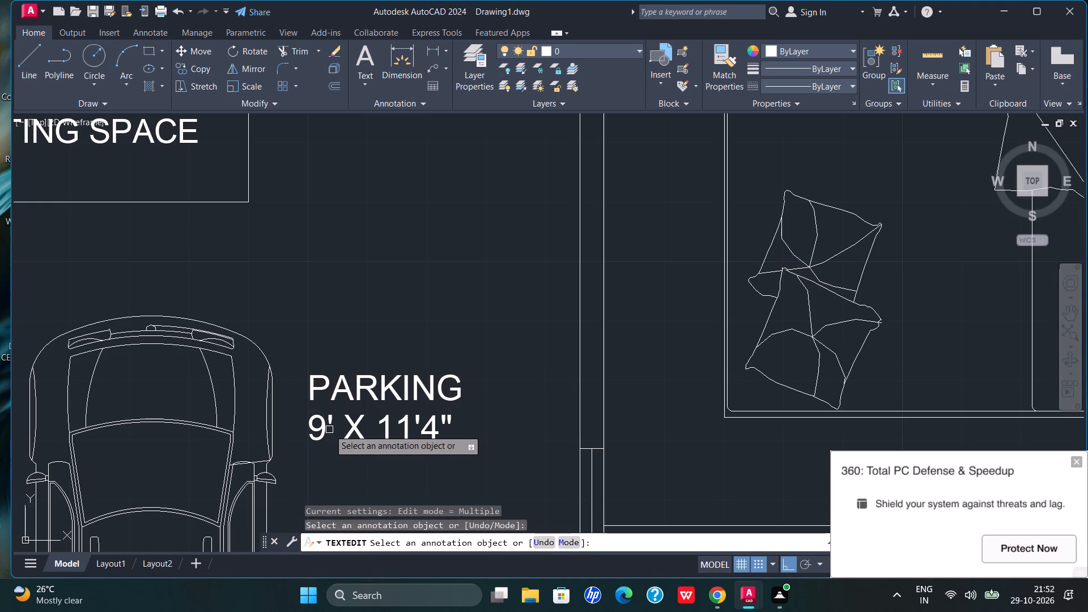
double_click(323, 421)
left_click(332, 426)
left_click(332, 426)
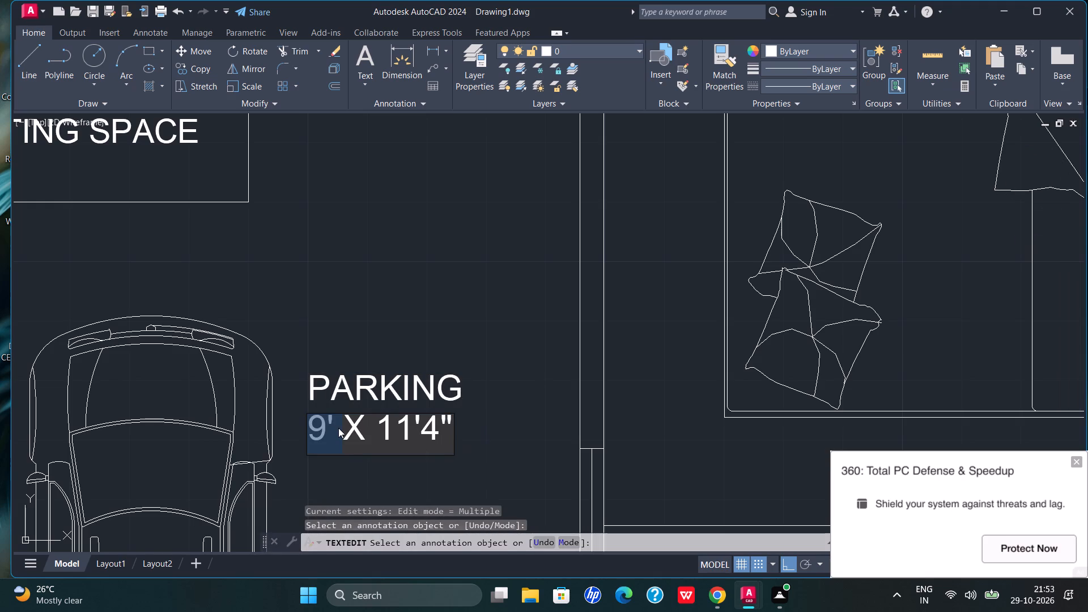
left_click(338, 428)
key("BackSpace")
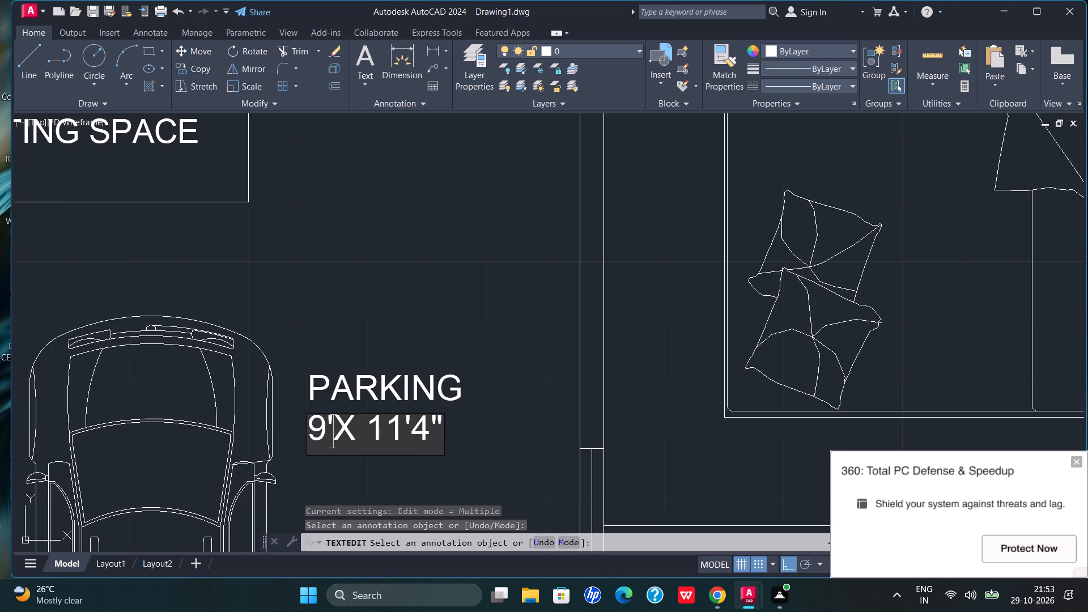
type("8\"")
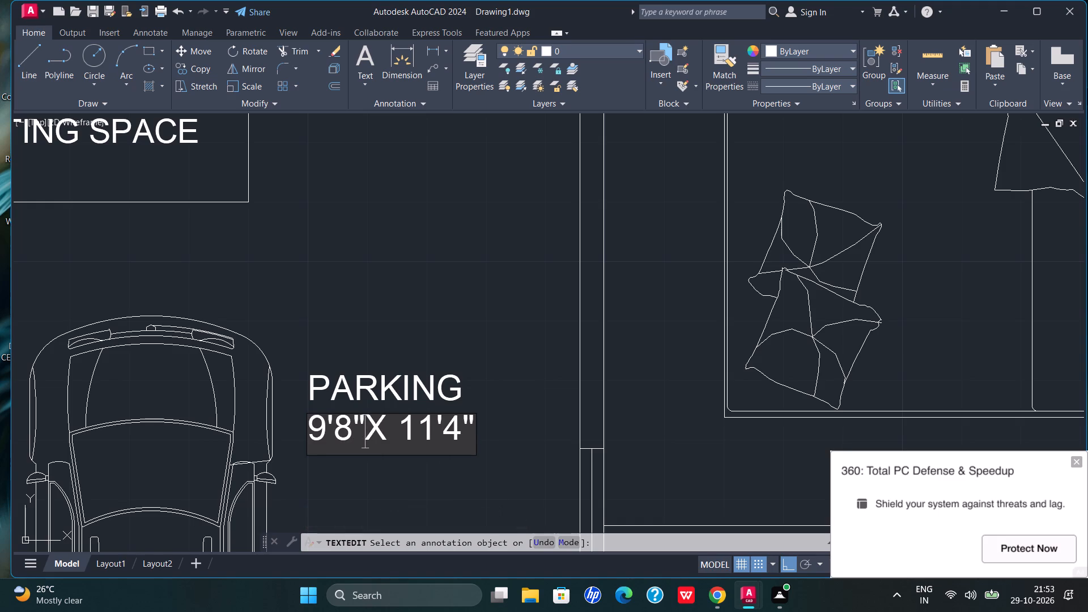
left_click(436, 436)
key("BackSpace")
key("4")
key("Return")
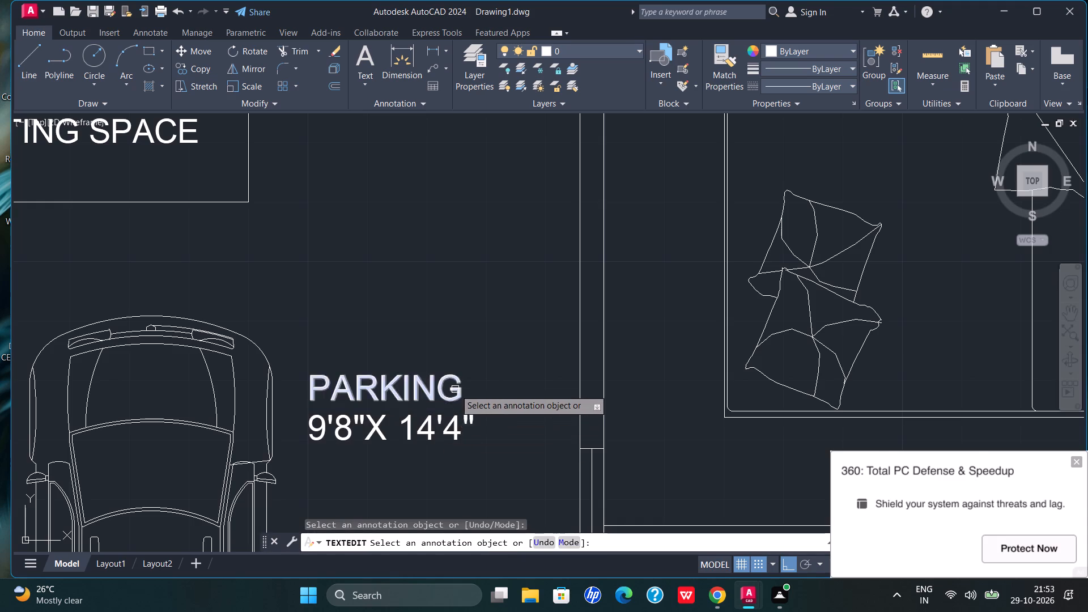
Draw a line 1'5" down from the 5'8" X 4' toilet's door jamb, continuing about 4'3" left below the O.T.S. across the bedroom wall.
scroll(455, 389, "down", 3)
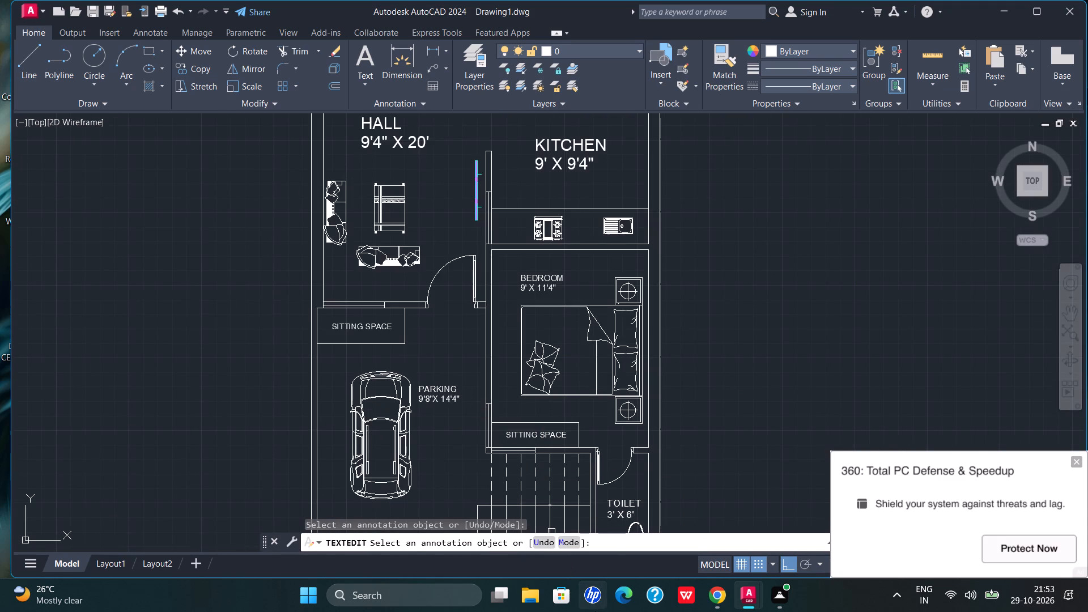
scroll(657, 611, "down", 2)
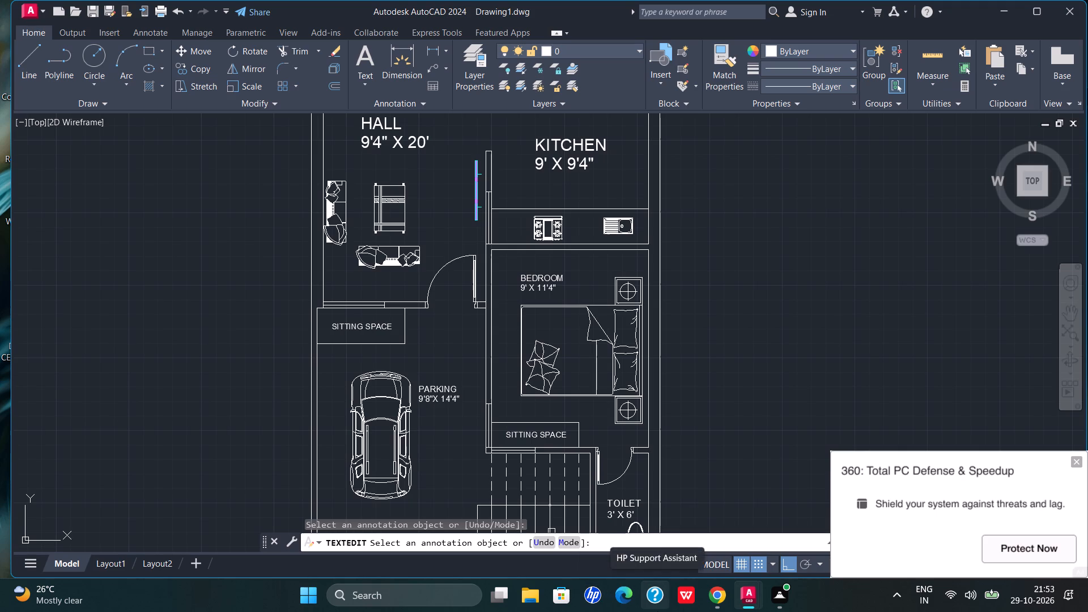
scroll(564, 321, "down", 1)
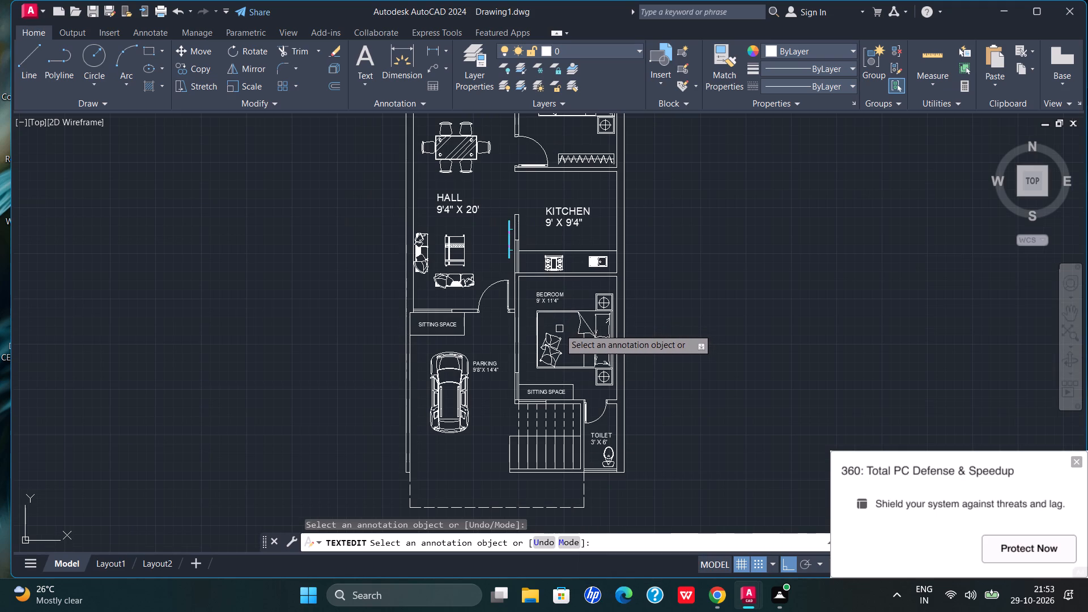
scroll(588, 248, "down", 2)
scroll(591, 161, "up", 3)
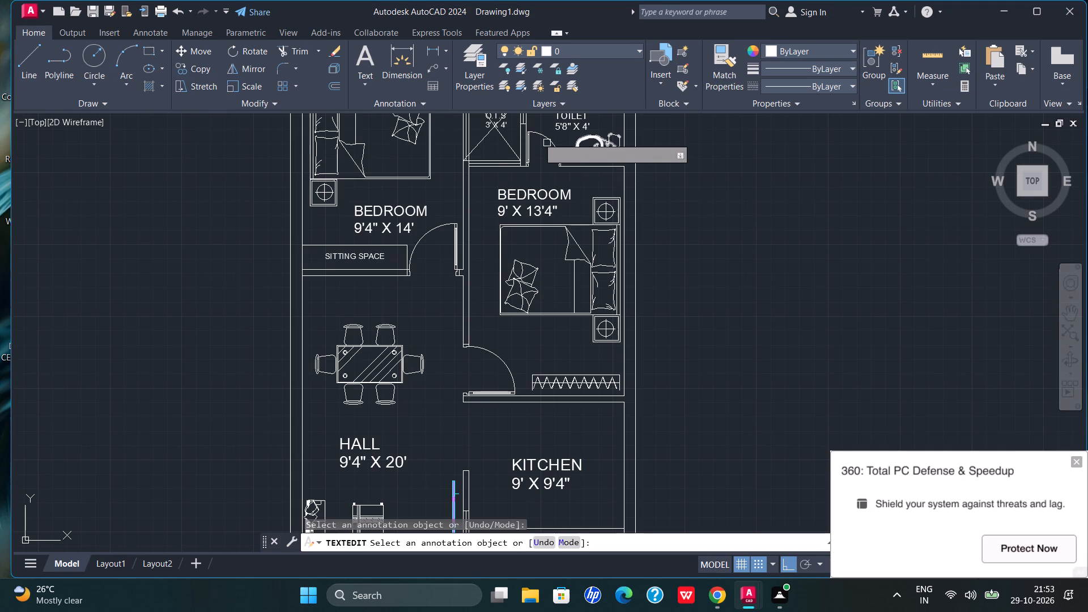
scroll(505, 137, "up", 2)
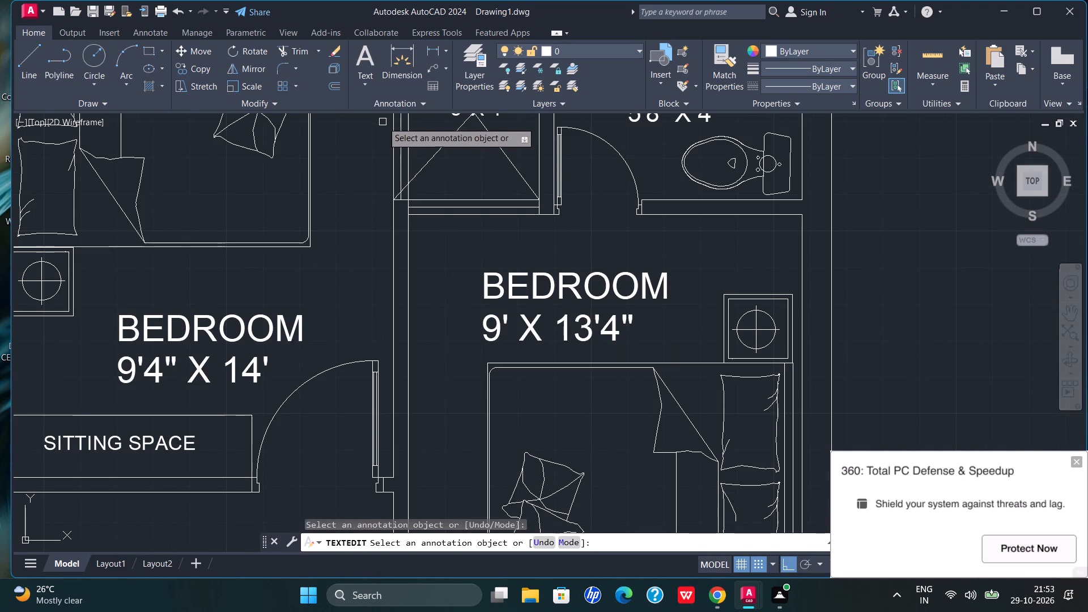
left_click(31, 60)
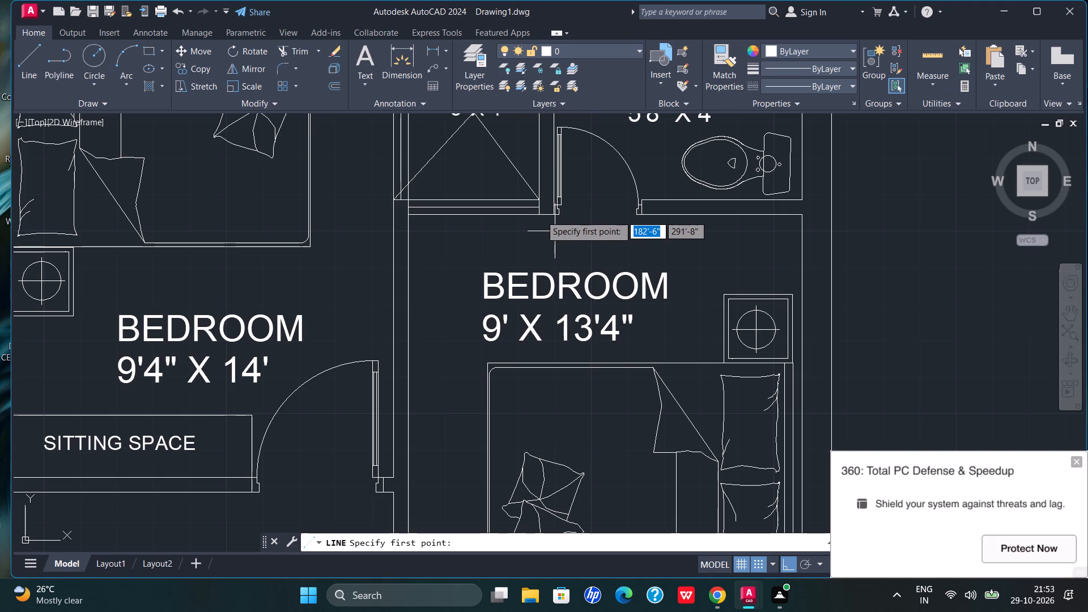
scroll(523, 195, "up", 2)
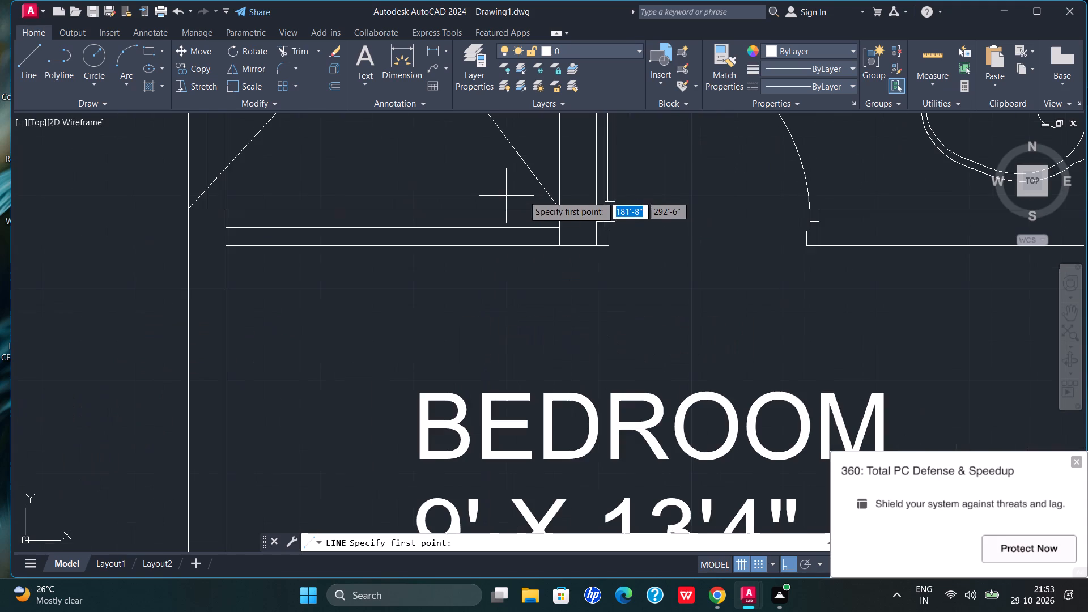
scroll(579, 243, "down", 4)
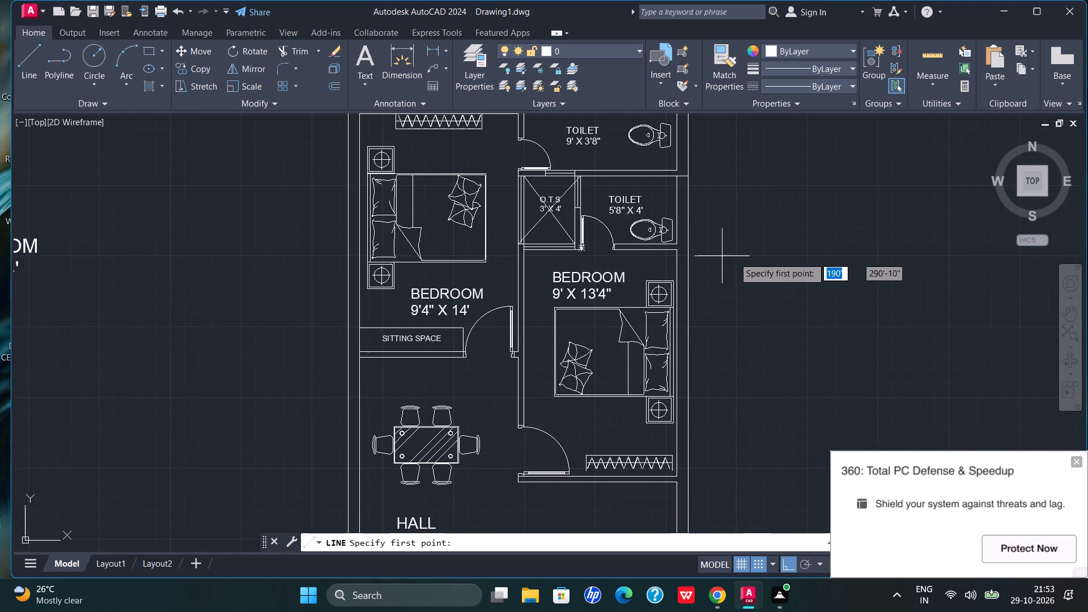
scroll(568, 242, "up", 3)
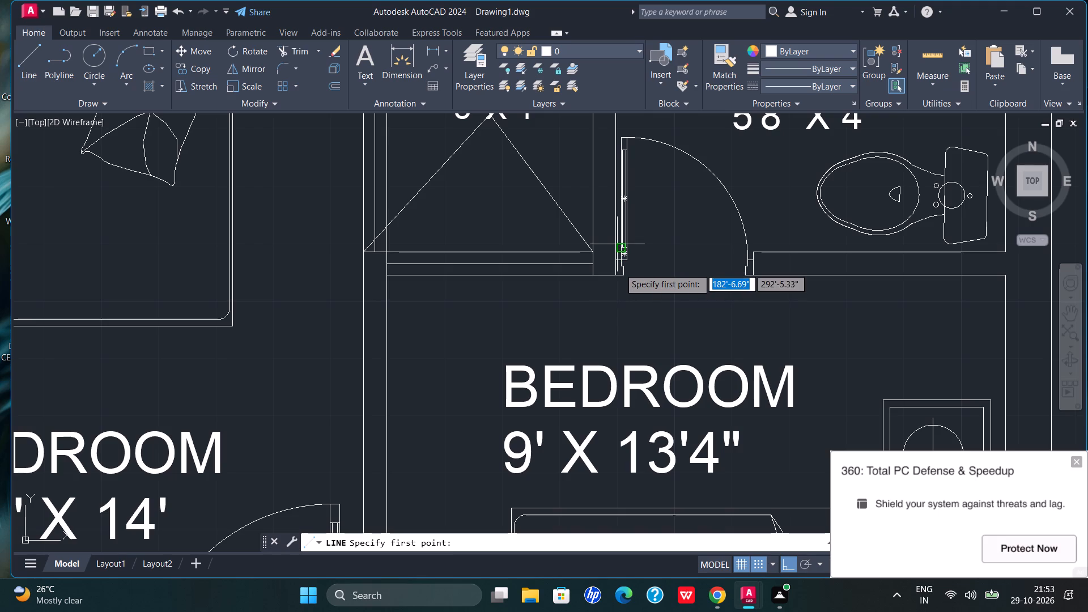
scroll(615, 284, "down", 1)
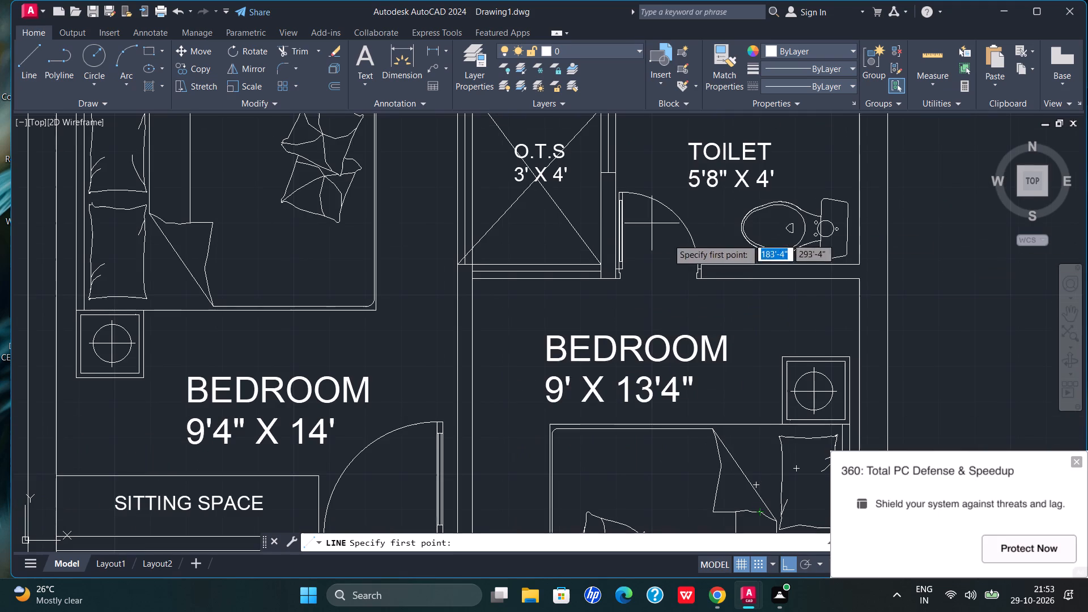
scroll(606, 286, "down", 1)
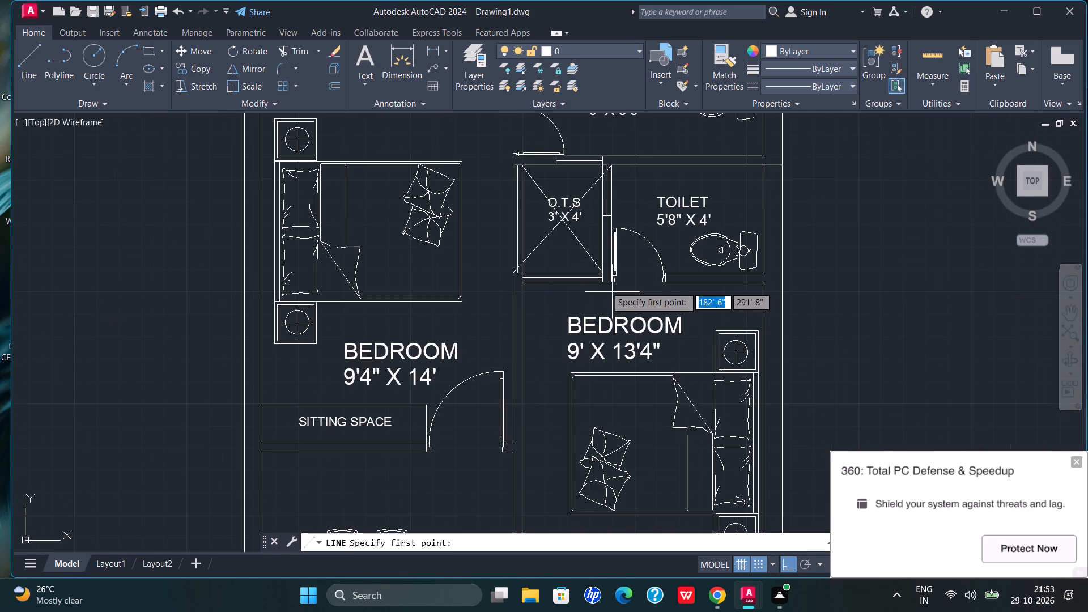
scroll(605, 283, "up", 1)
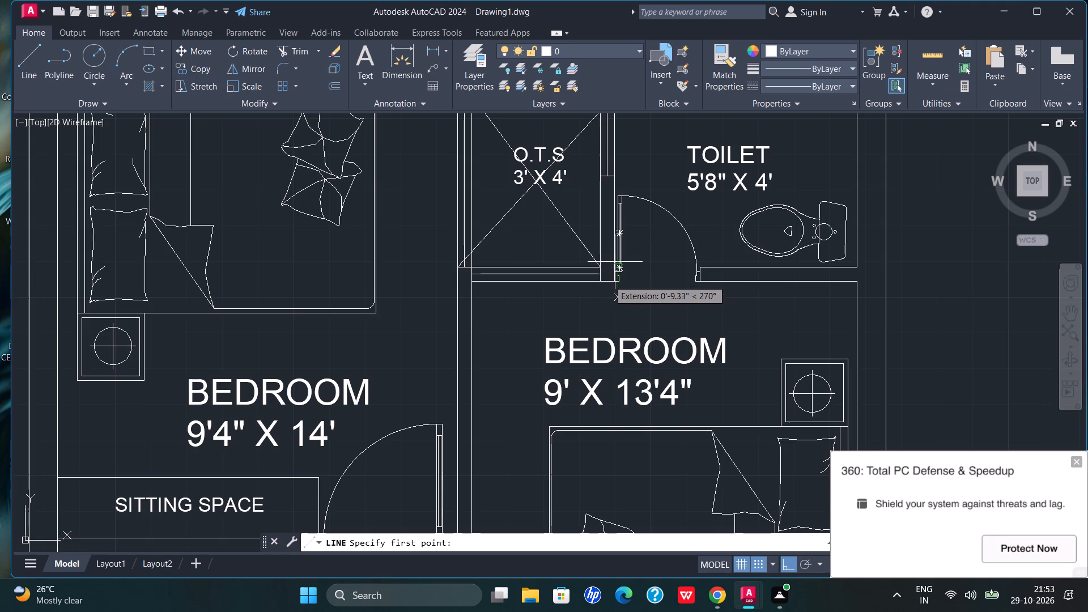
left_click(609, 279)
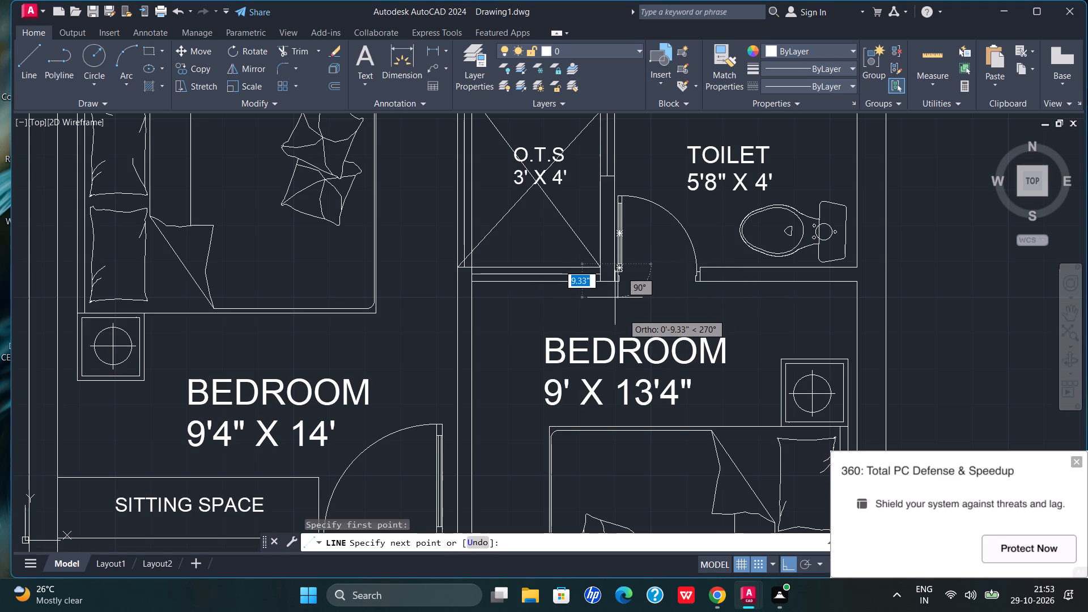
scroll(623, 313, "down", 1)
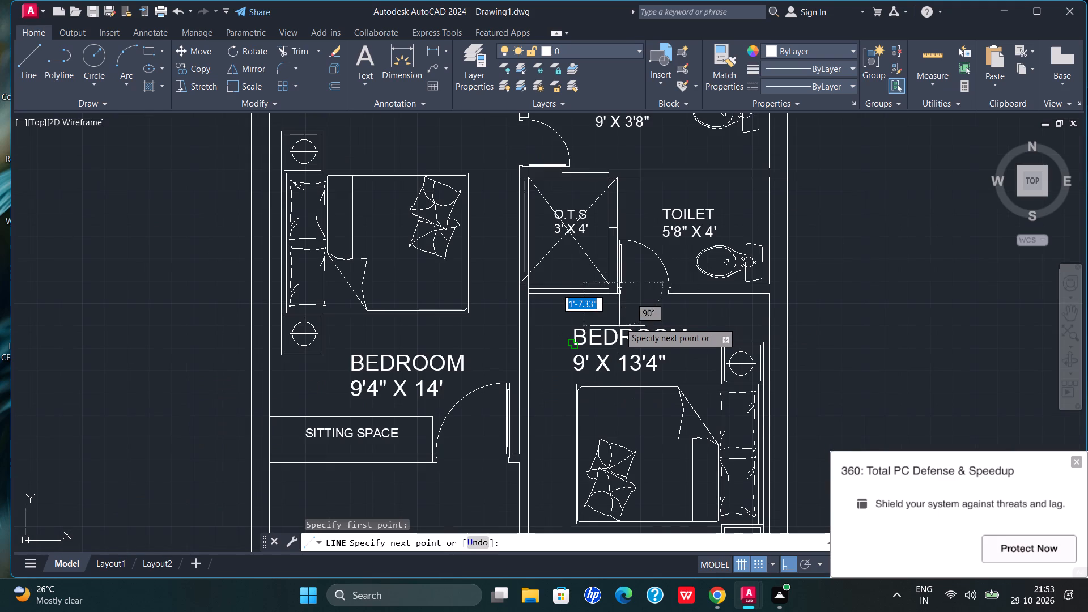
scroll(618, 317, "down", 2)
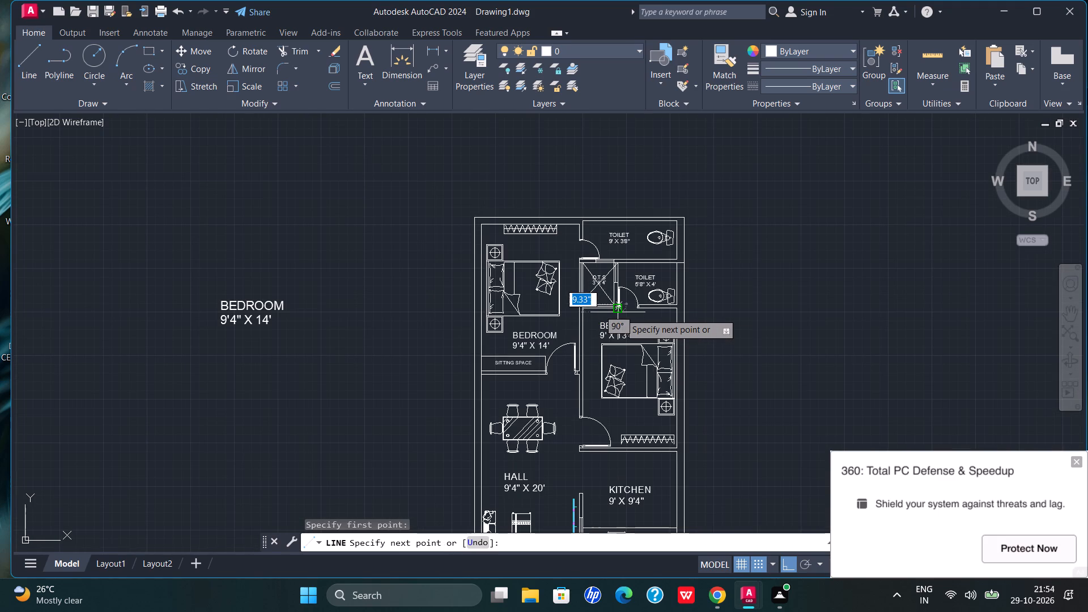
scroll(620, 313, "up", 4)
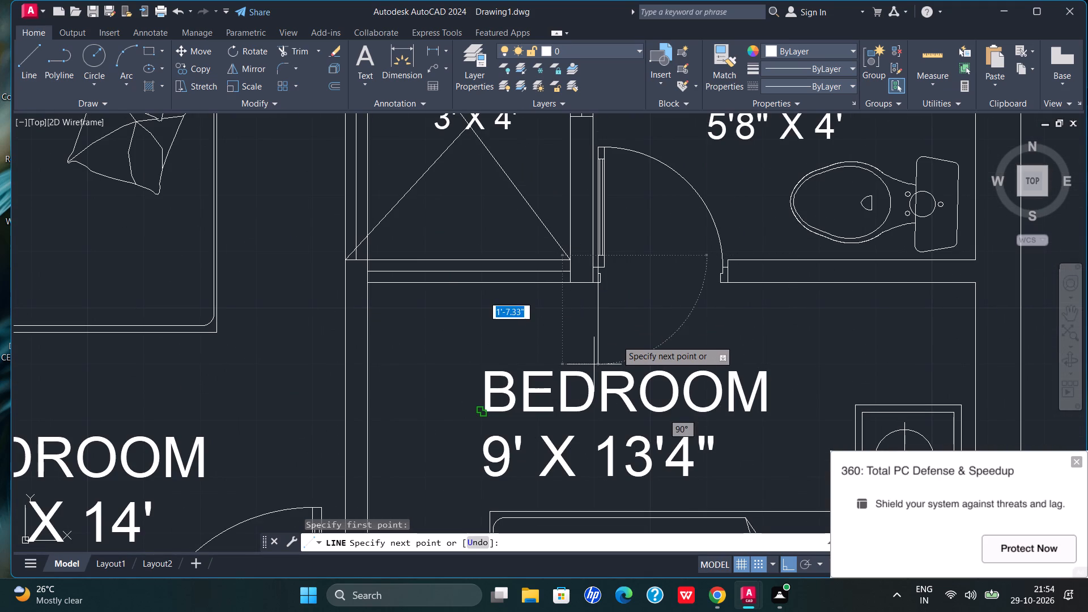
type("1'5")
key("Return")
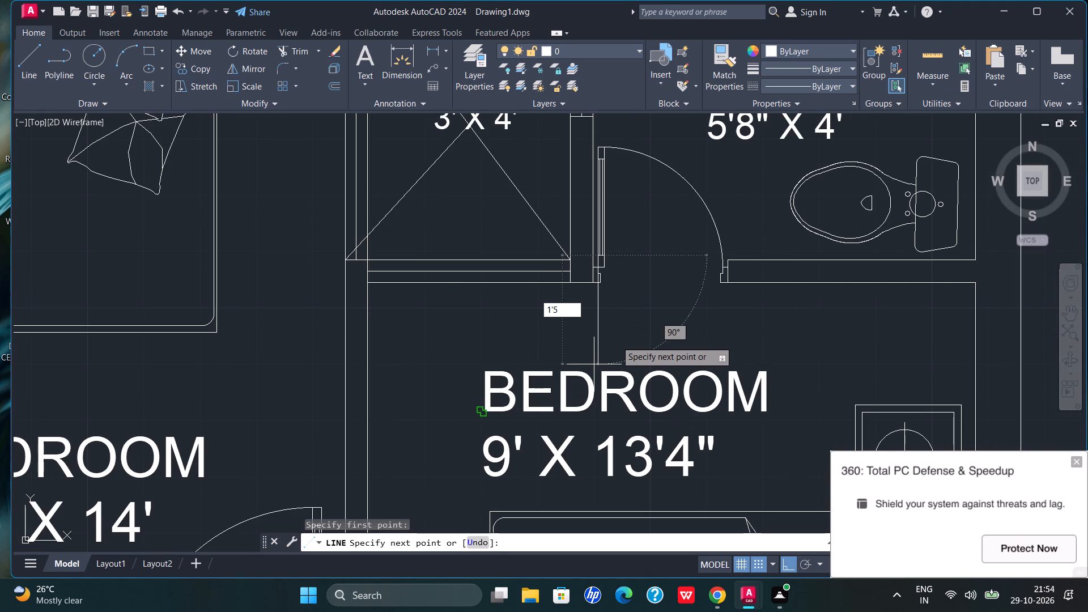
left_click(336, 342)
key("Escape")
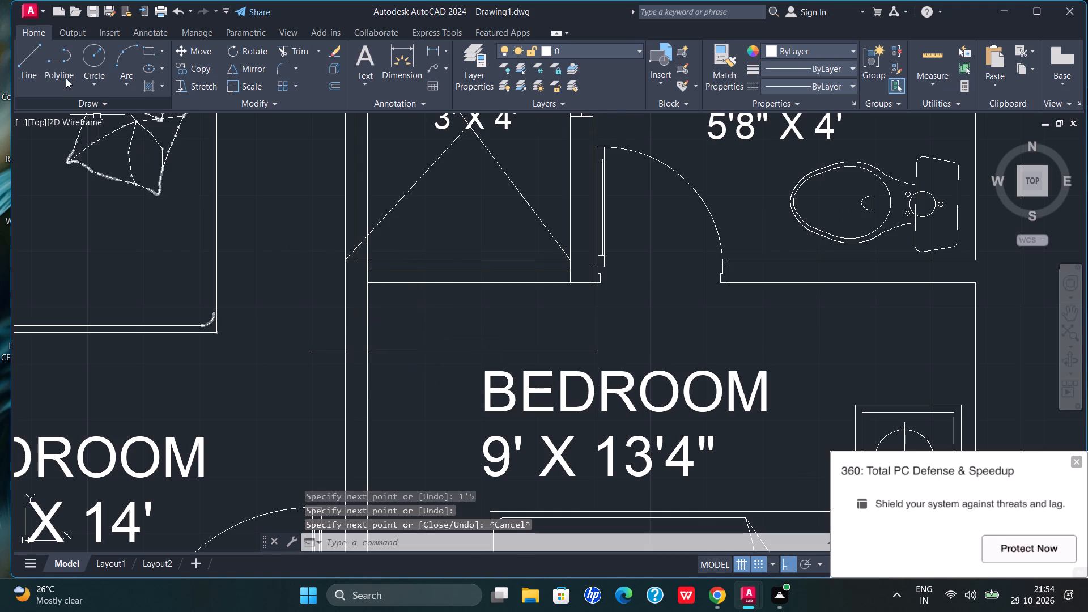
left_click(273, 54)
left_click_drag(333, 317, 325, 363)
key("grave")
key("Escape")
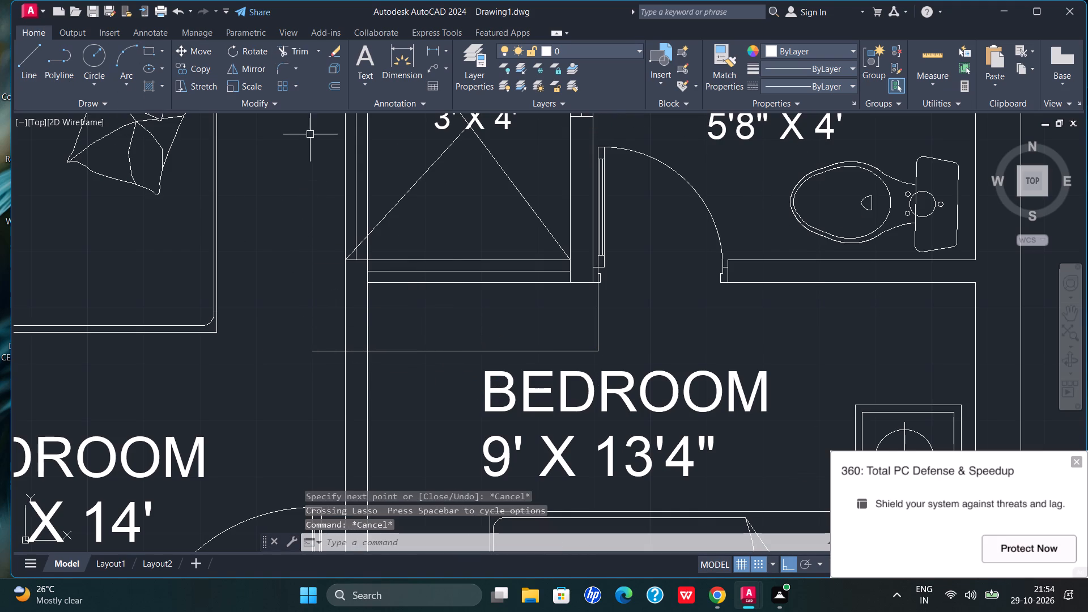
Trim the new horizontal line's overhang beyond and inside the bedroom wall below the O.T.S.
left_click(300, 54)
scroll(365, 328, "up", 2)
left_click_drag(287, 347, 260, 425)
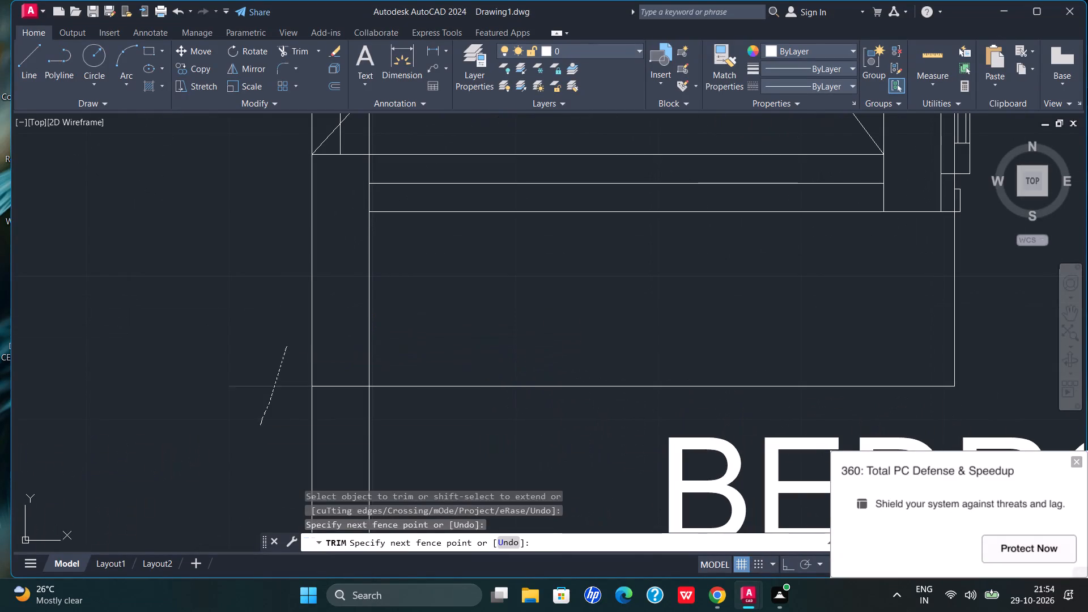
left_click_drag(343, 359, 350, 406)
scroll(854, 257, "down", 1)
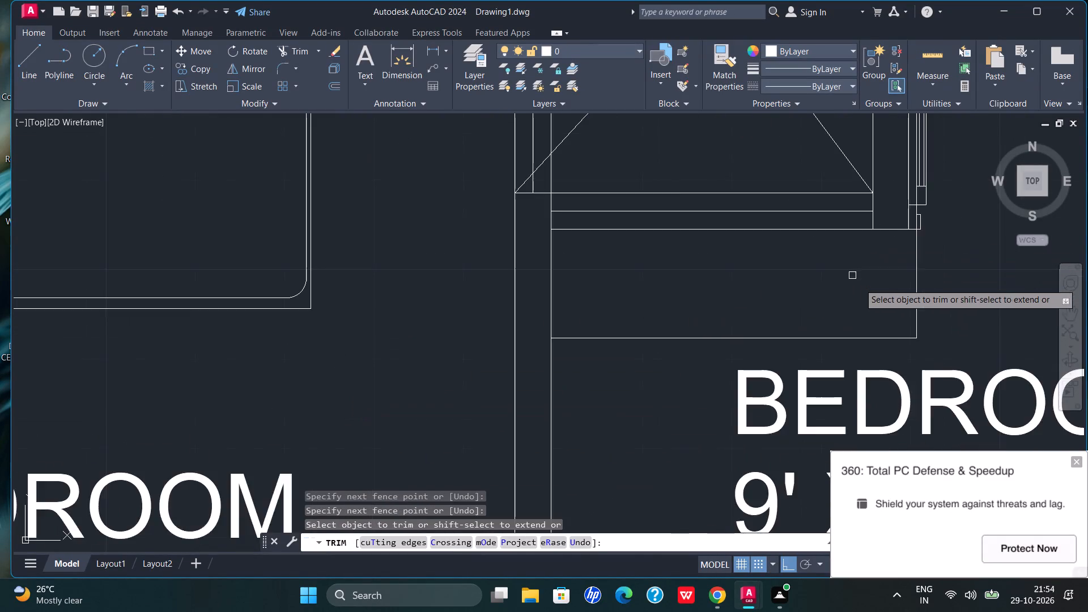
Trim the new vertical line where it overlaps the 5'8" X 4' toilet's door jamb.
scroll(860, 283, "down", 1)
scroll(908, 210, "up", 4)
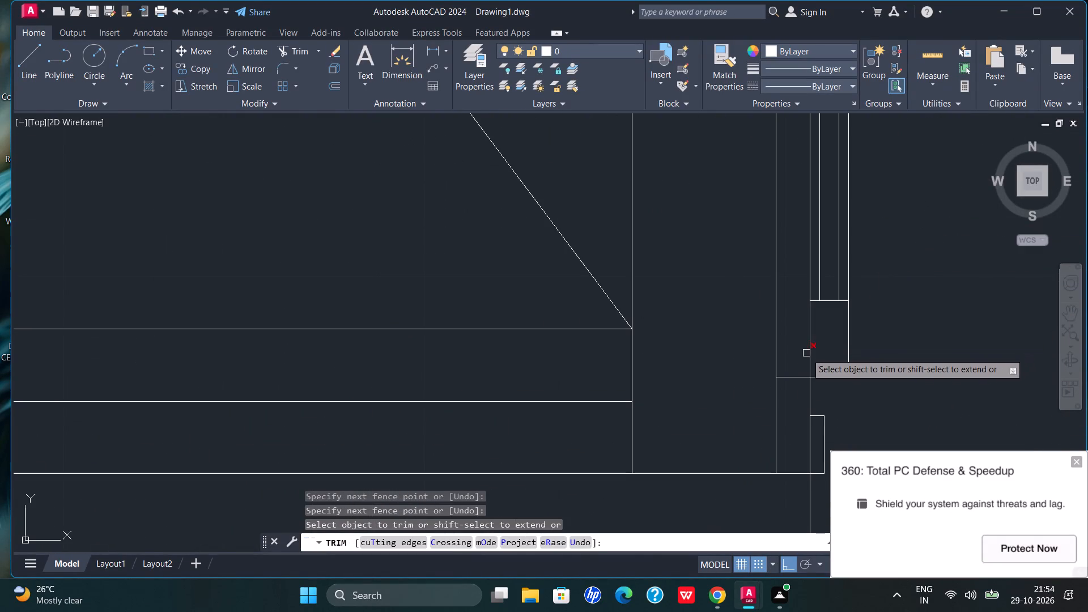
left_click(810, 347)
left_click_drag(833, 333, 828, 334)
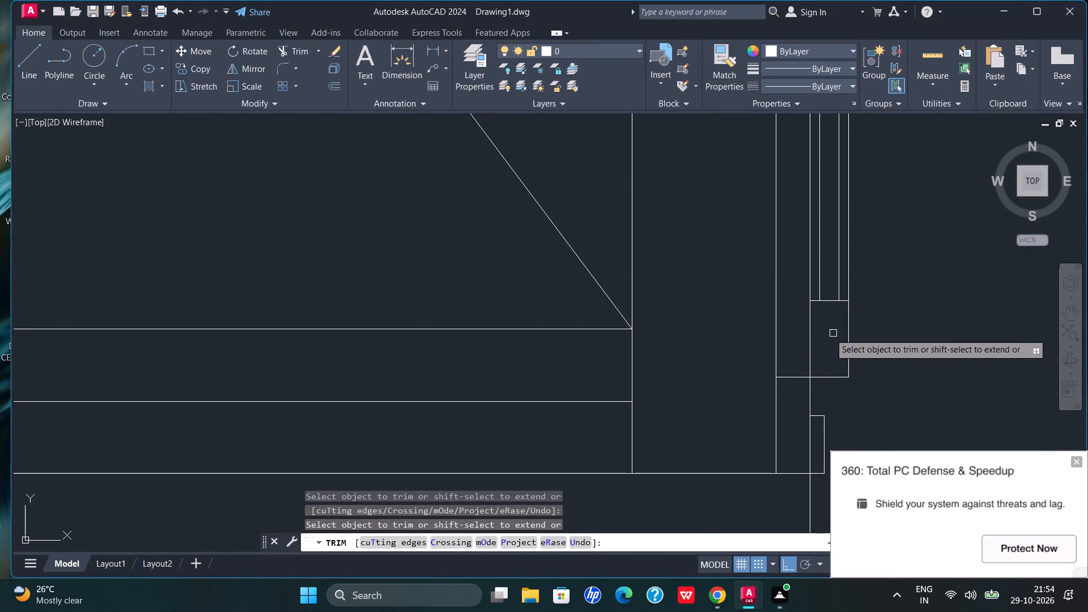
left_click_drag(828, 334, 801, 358)
scroll(908, 365, "down", 2)
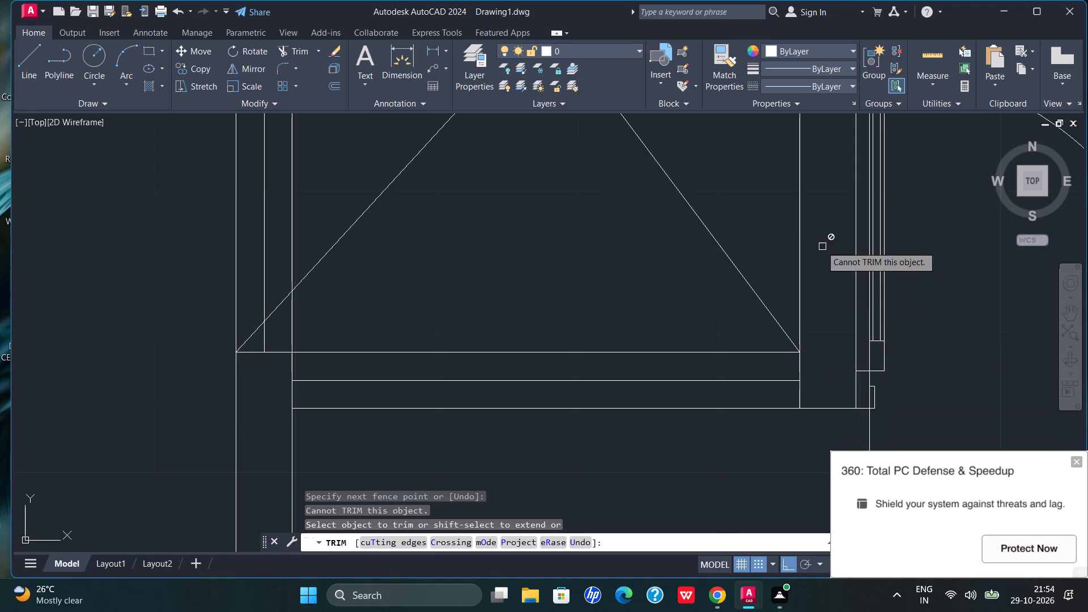
scroll(809, 242, "down", 3)
scroll(713, 294, "down", 1)
scroll(767, 206, "up", 4)
scroll(745, 189, "down", 4)
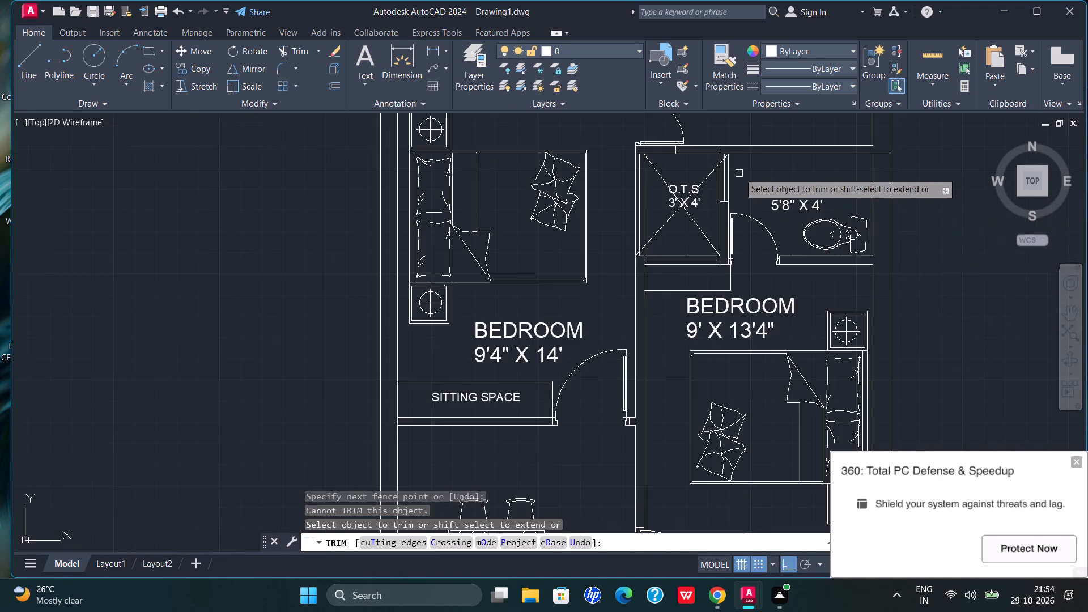
scroll(762, 292, "up", 3)
scroll(627, 174, "up", 3)
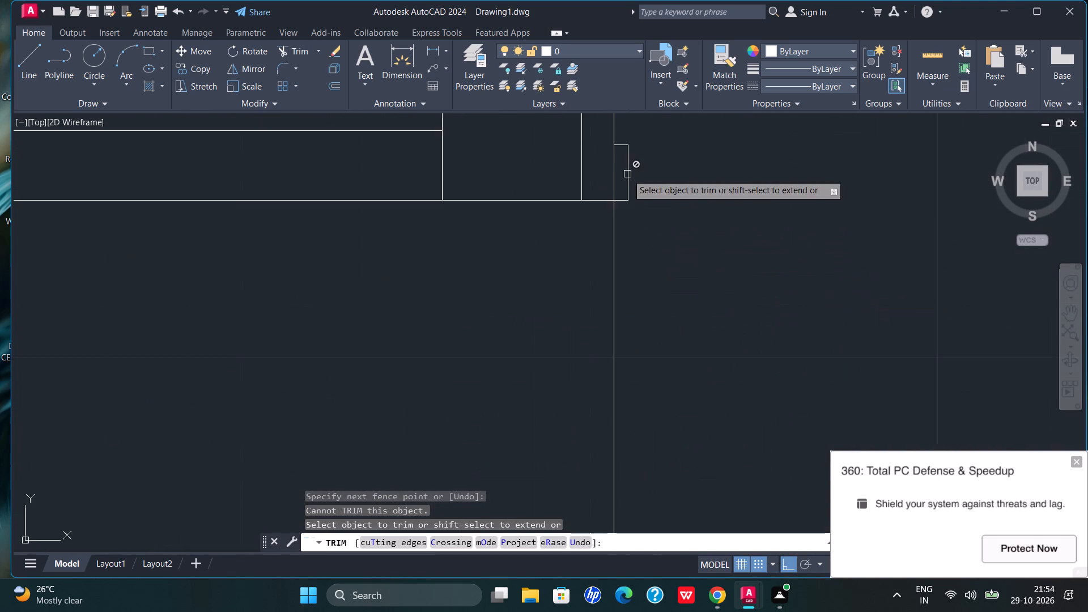
scroll(648, 254, "down", 3)
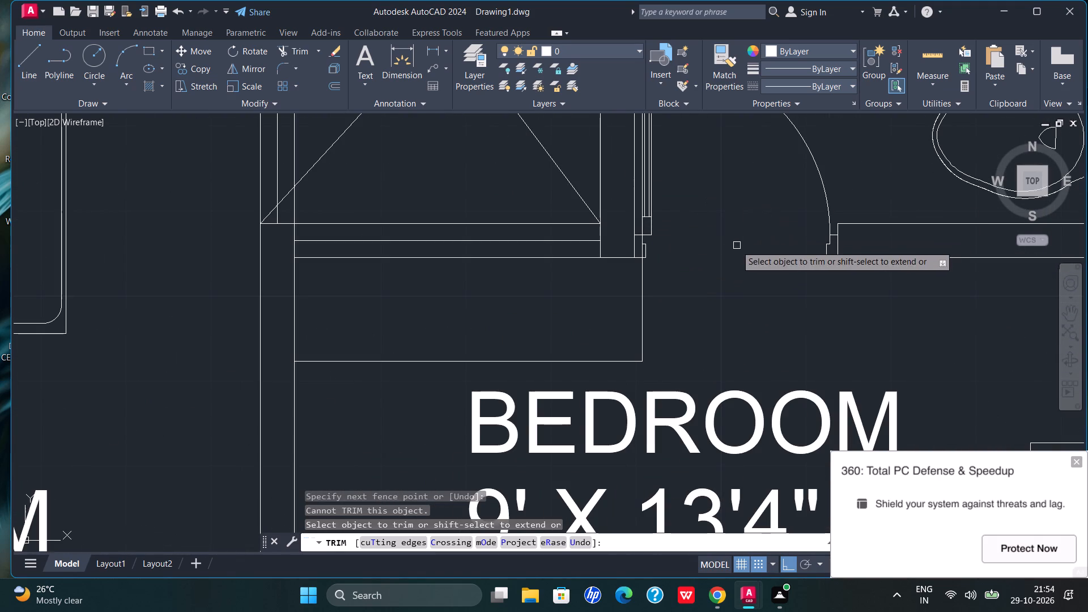
key("Escape")
key("Escape")
scroll(656, 232, "up", 3)
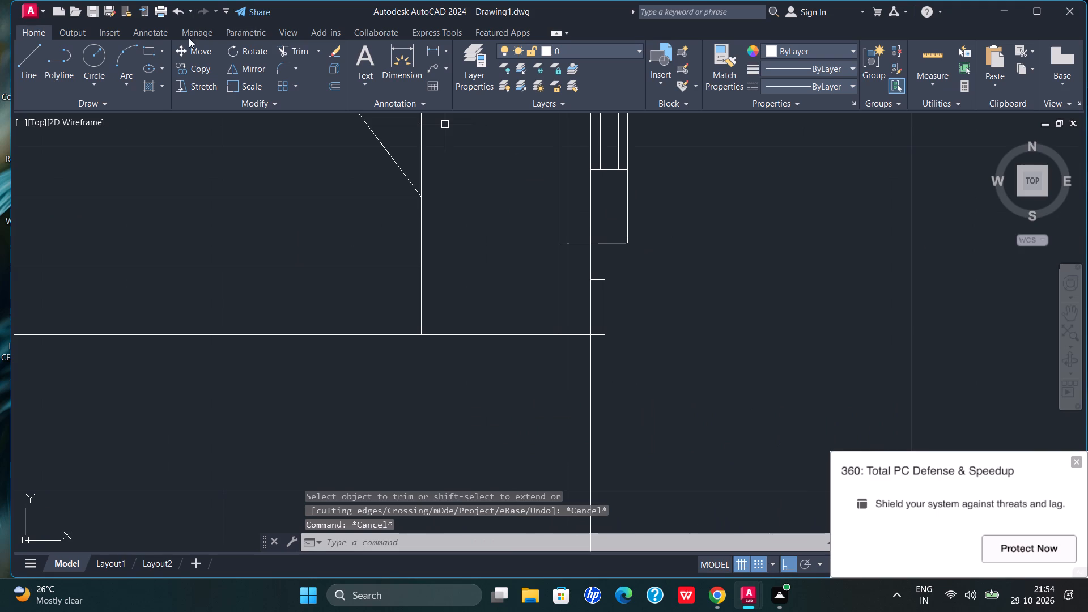
scroll(408, 254, "down", 1)
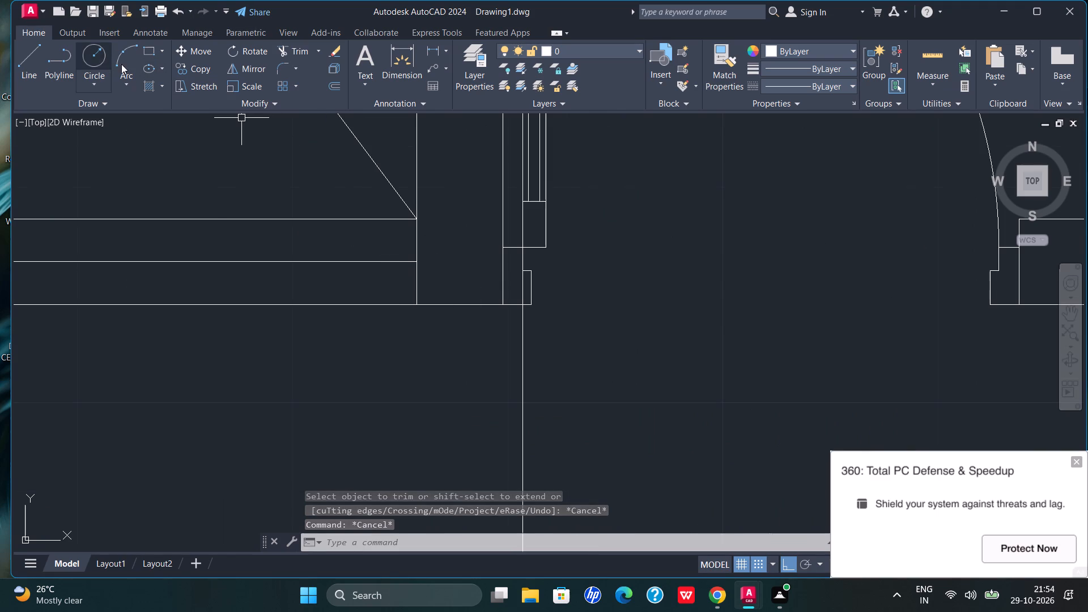
left_click(287, 48)
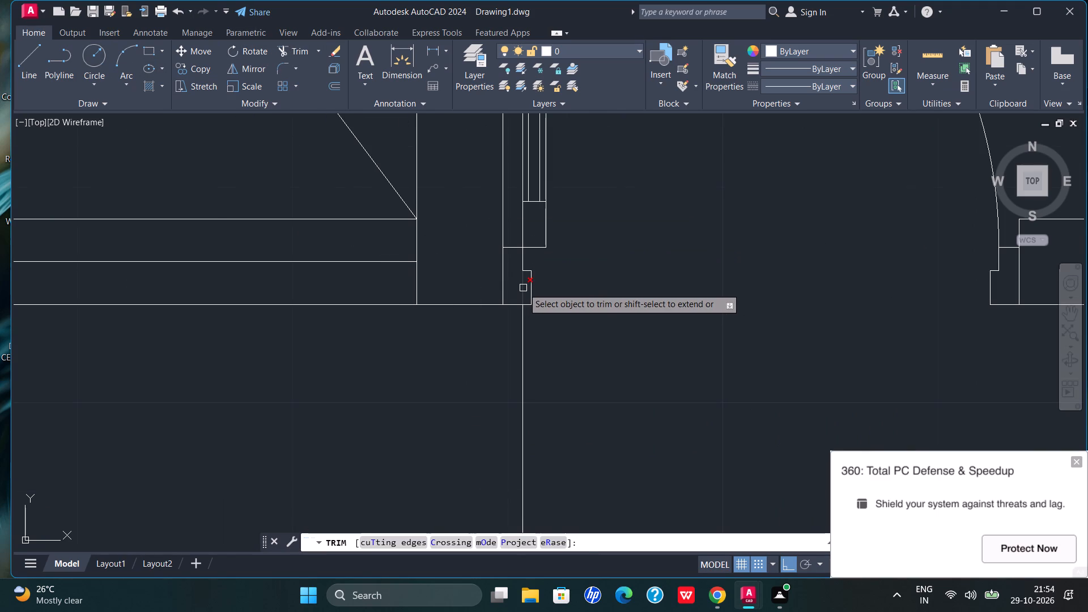
left_click(523, 288)
scroll(611, 292, "down", 2)
scroll(324, 280, "down", 1)
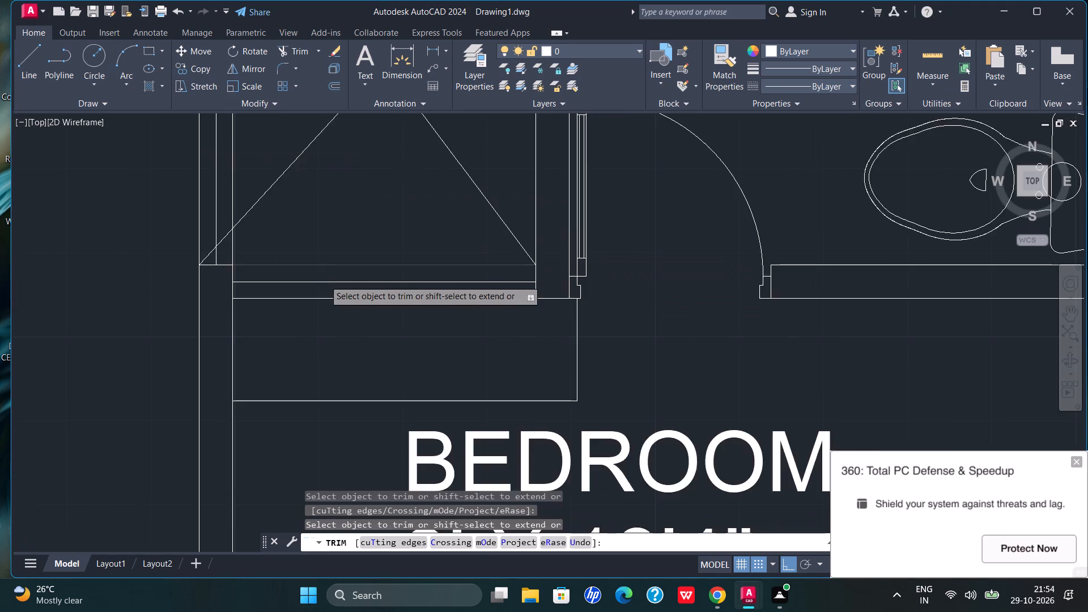
Copy the SITTING SPACE label from the 9'4" X 14' bedroom into the new rectangle below the O.T.S.
scroll(335, 288, "down", 4)
scroll(237, 377, "up", 2)
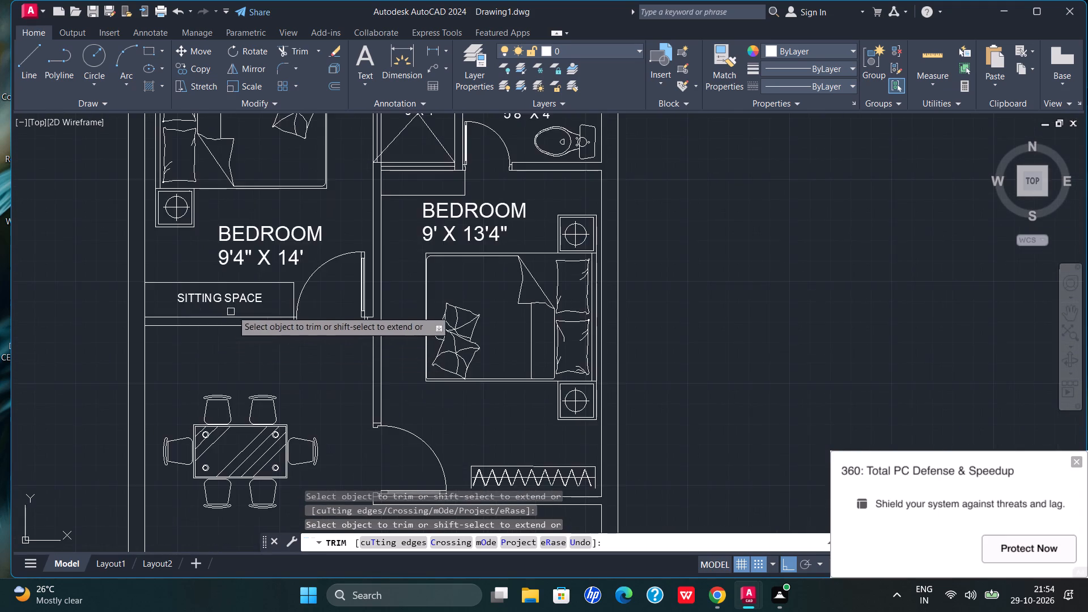
scroll(246, 302, "up", 2)
left_click_drag(285, 287, 181, 286)
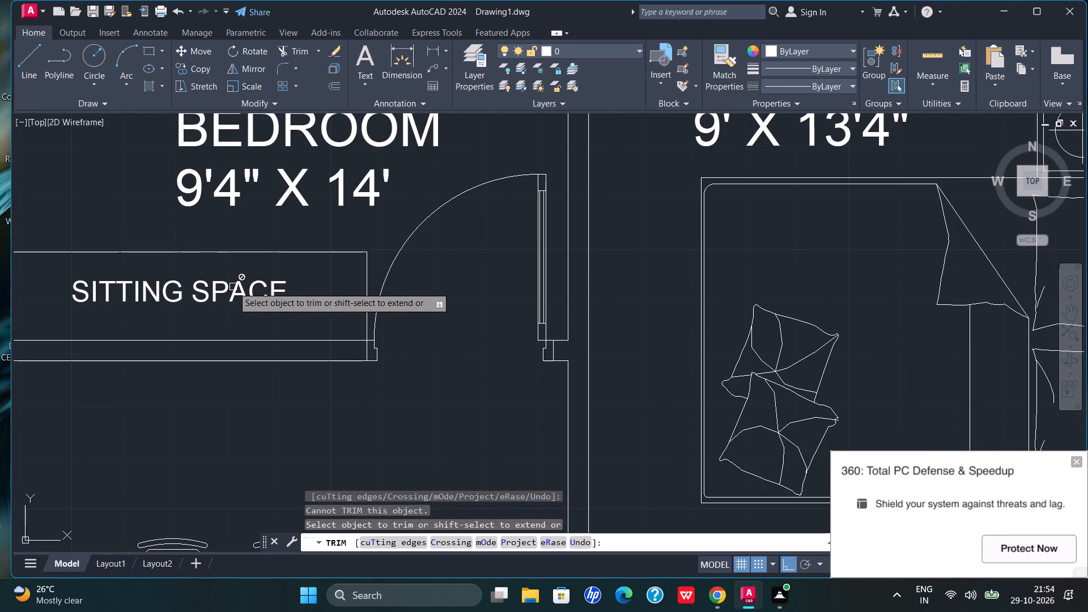
key("Escape")
key("Escape")
left_click_drag(313, 287, 118, 290)
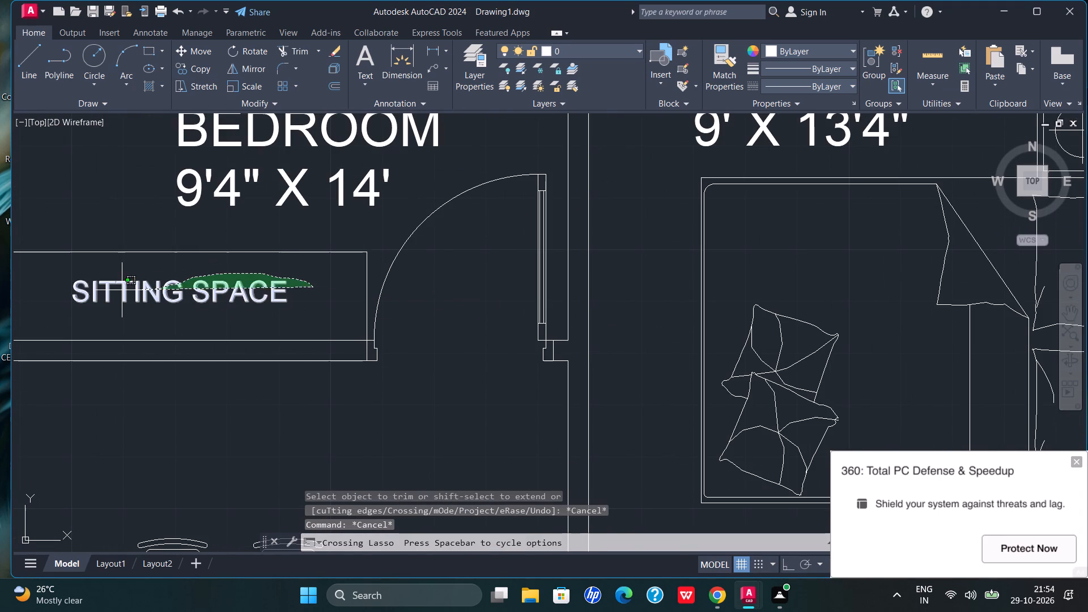
left_click_drag(118, 290, 82, 297)
key("ctrl+c")
scroll(159, 396, "down", 4)
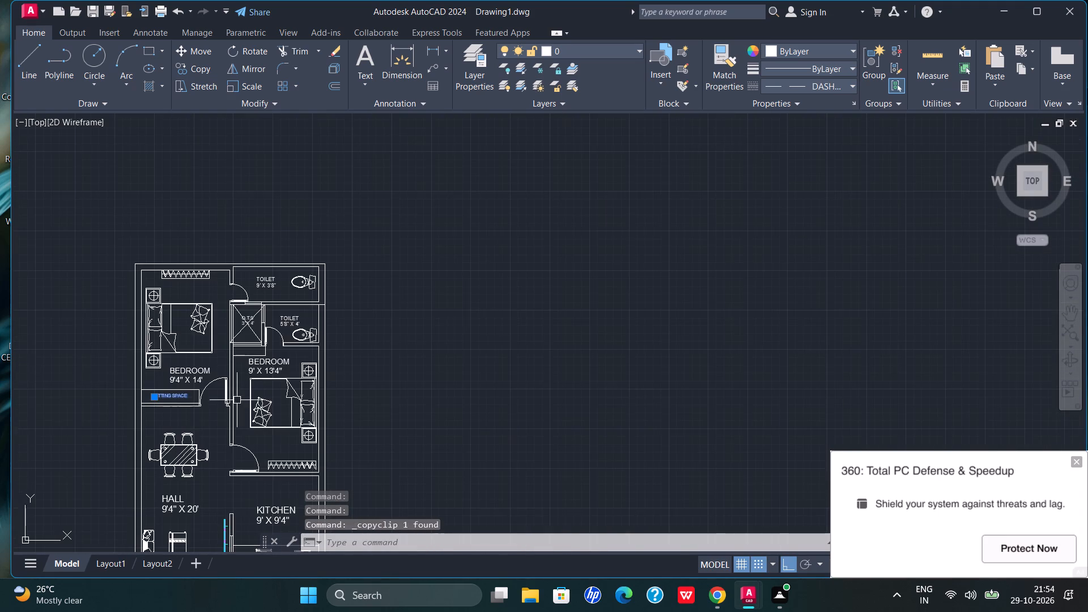
scroll(263, 341, "up", 4)
scroll(300, 333, "down", 2)
scroll(234, 353, "up", 3)
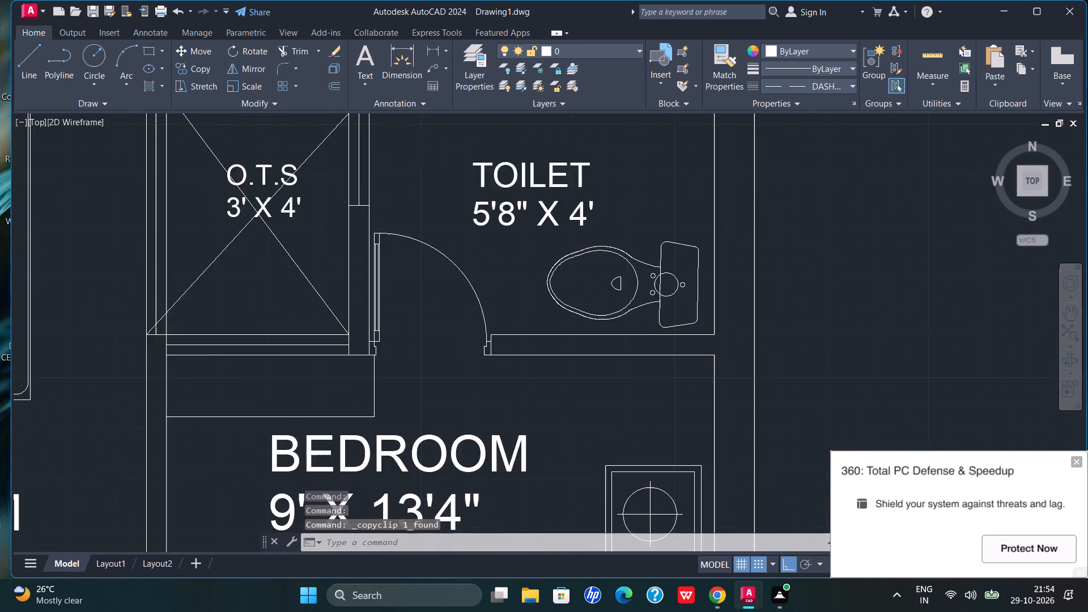
key("ctrl+v")
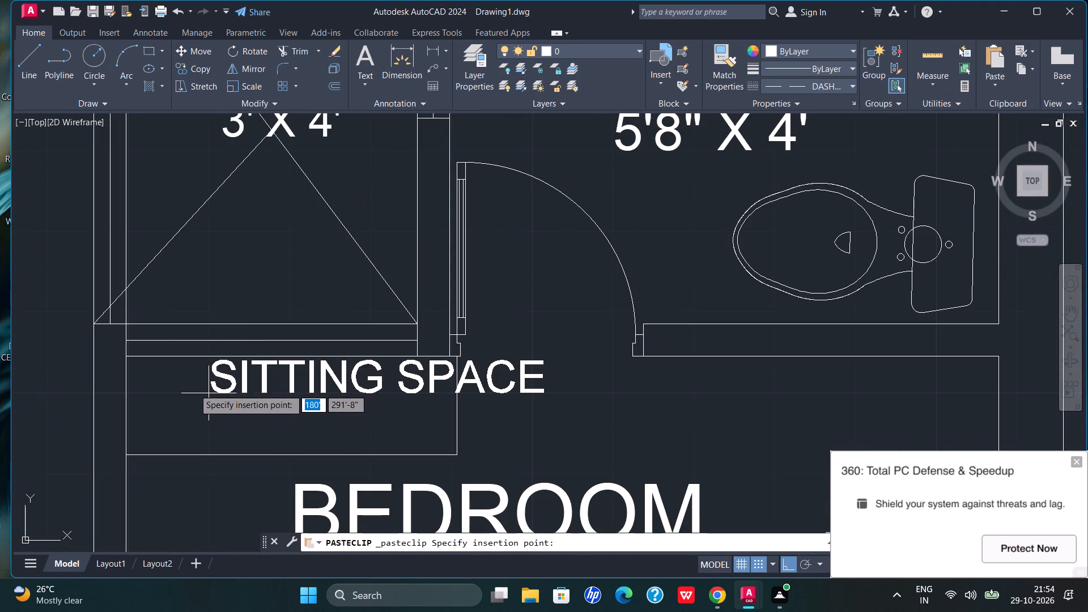
left_click(194, 389)
Scale the copied SITTING SPACE label down to about half its size.
left_click(518, 371)
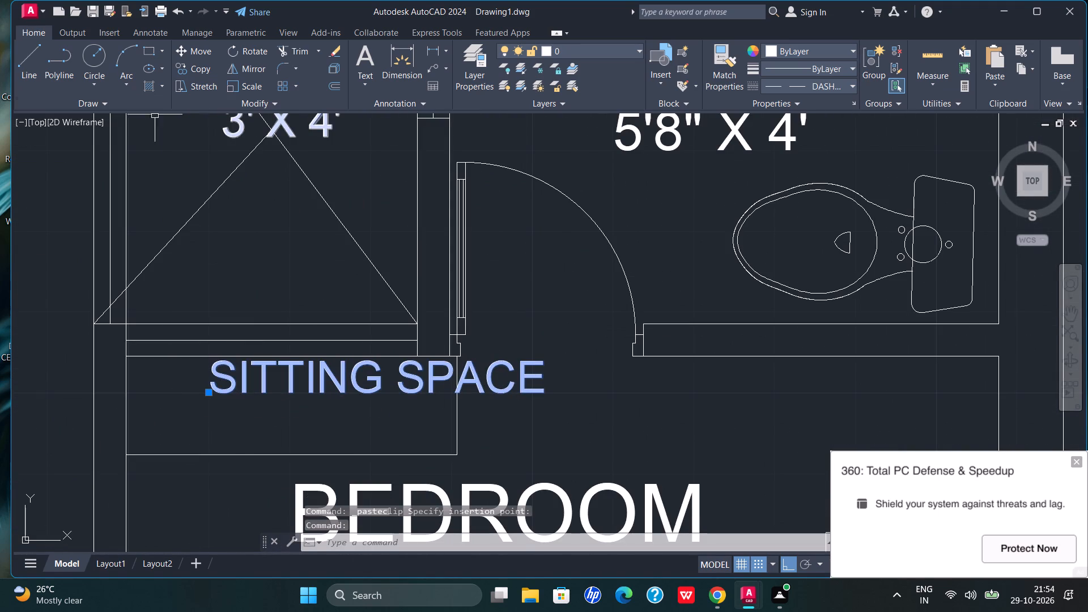
left_click(256, 86)
left_click(237, 365)
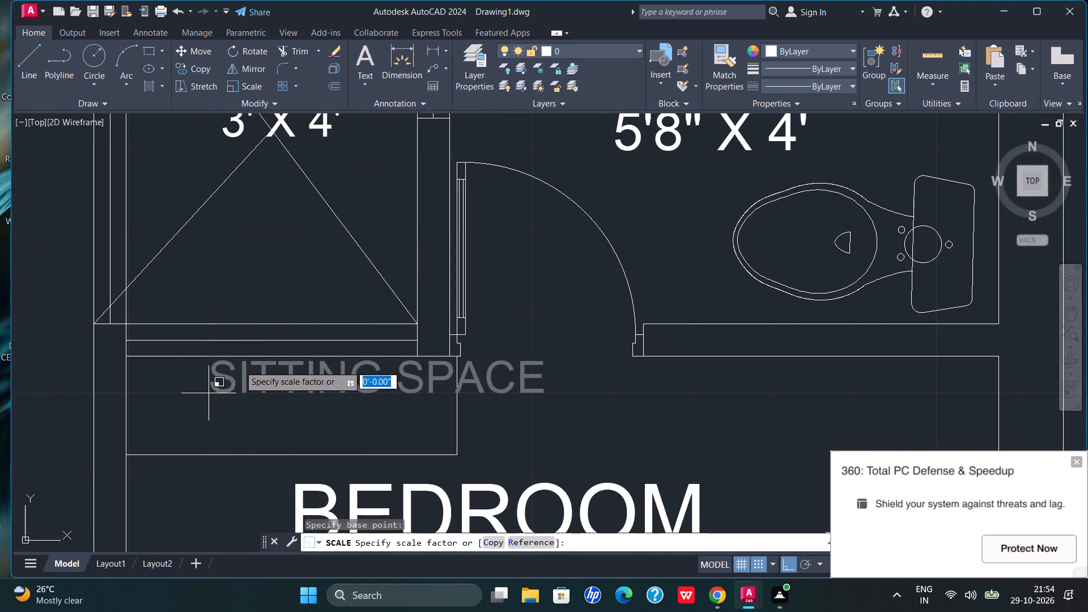
left_click(299, 375)
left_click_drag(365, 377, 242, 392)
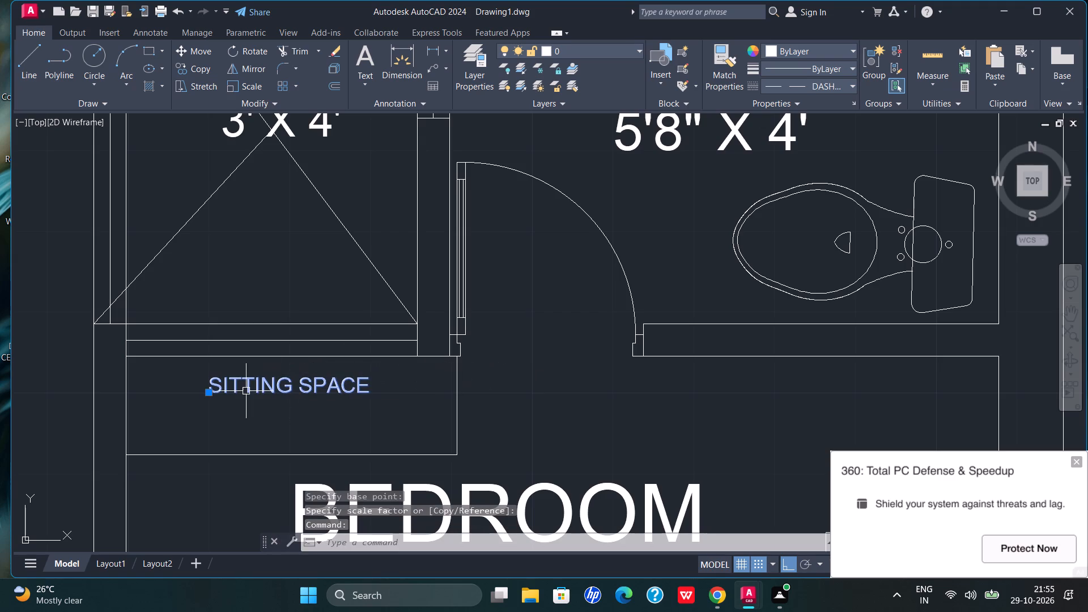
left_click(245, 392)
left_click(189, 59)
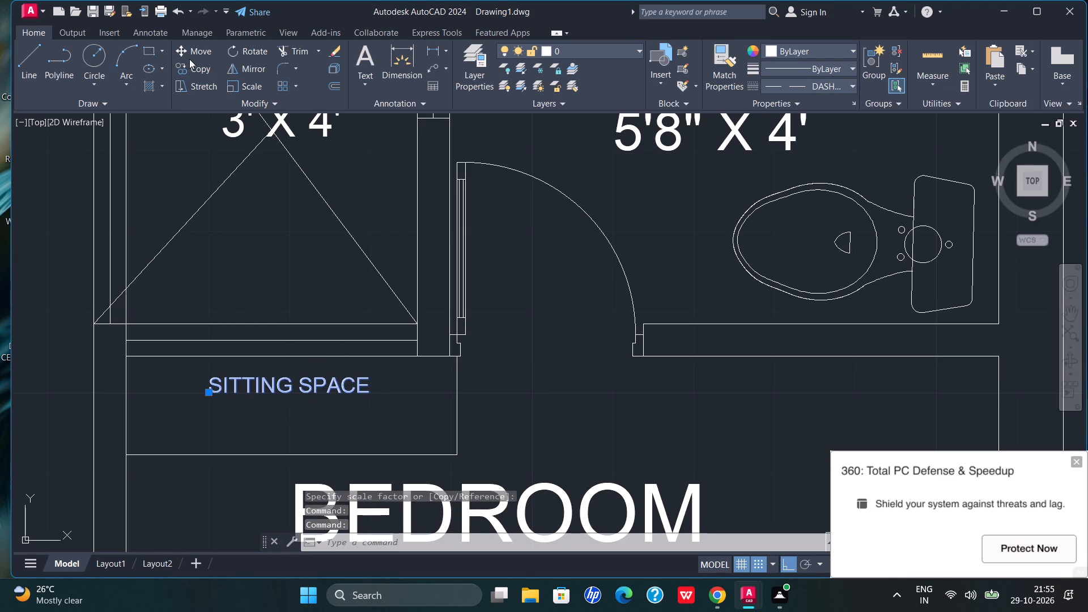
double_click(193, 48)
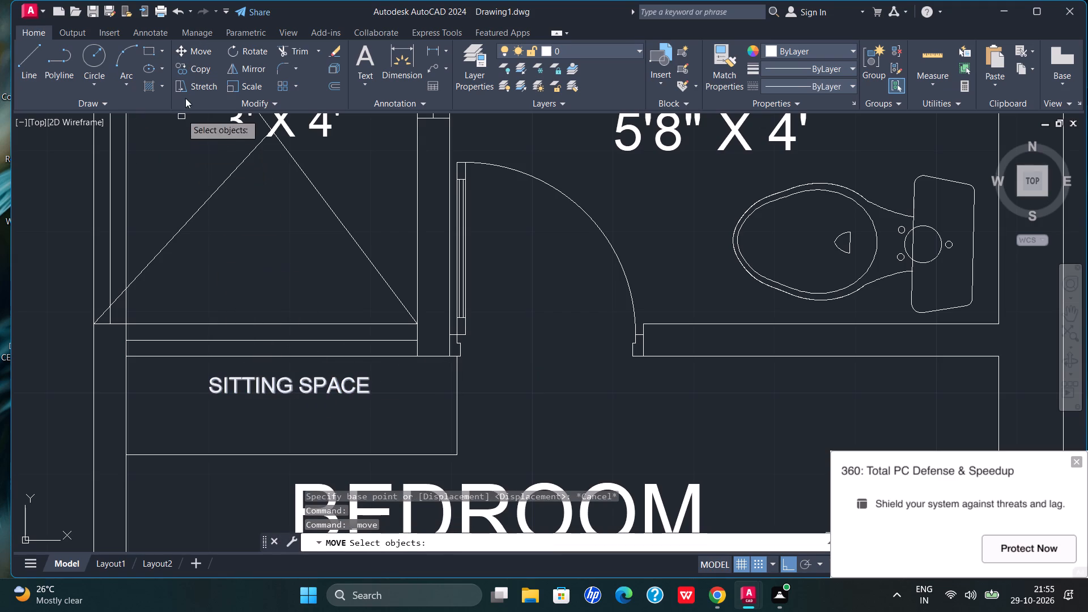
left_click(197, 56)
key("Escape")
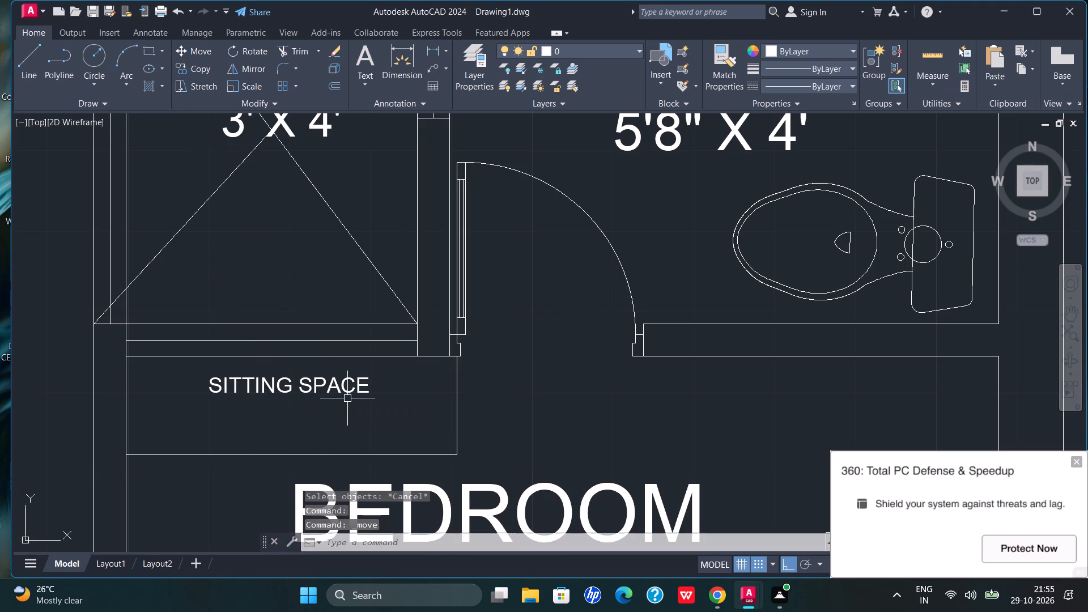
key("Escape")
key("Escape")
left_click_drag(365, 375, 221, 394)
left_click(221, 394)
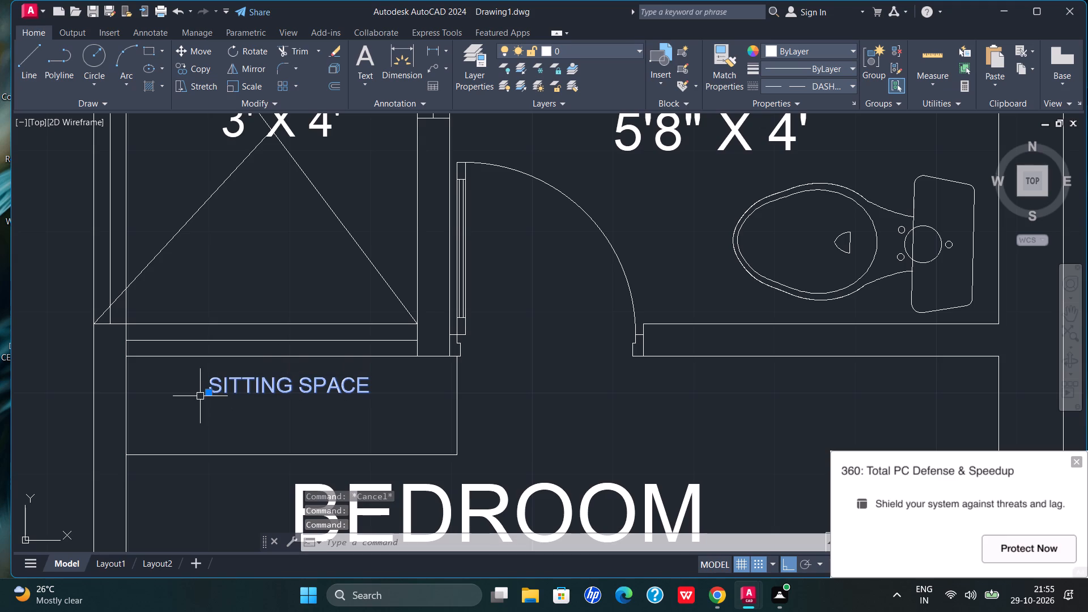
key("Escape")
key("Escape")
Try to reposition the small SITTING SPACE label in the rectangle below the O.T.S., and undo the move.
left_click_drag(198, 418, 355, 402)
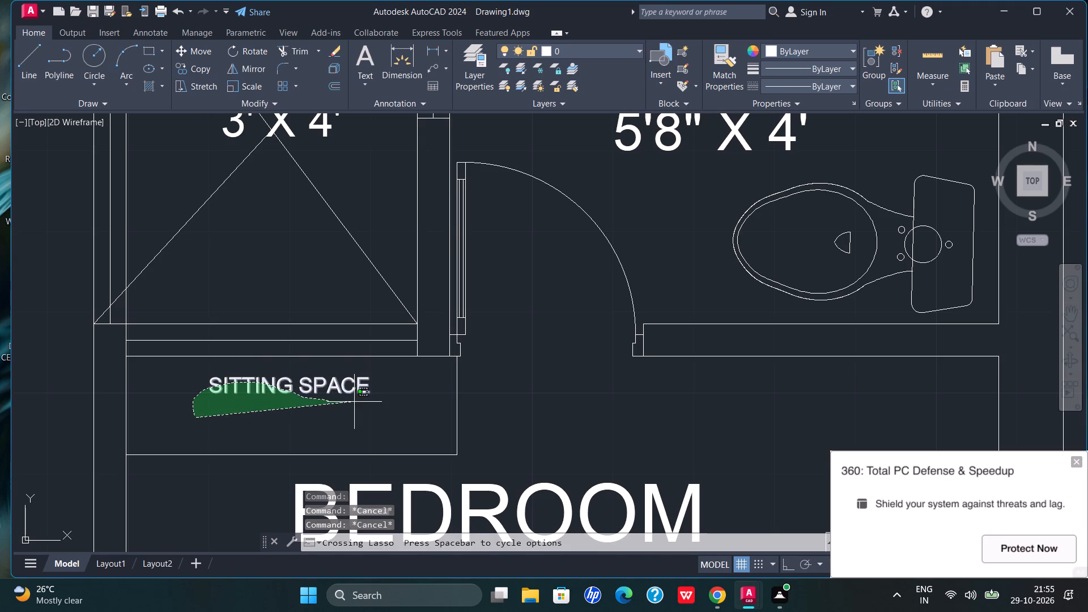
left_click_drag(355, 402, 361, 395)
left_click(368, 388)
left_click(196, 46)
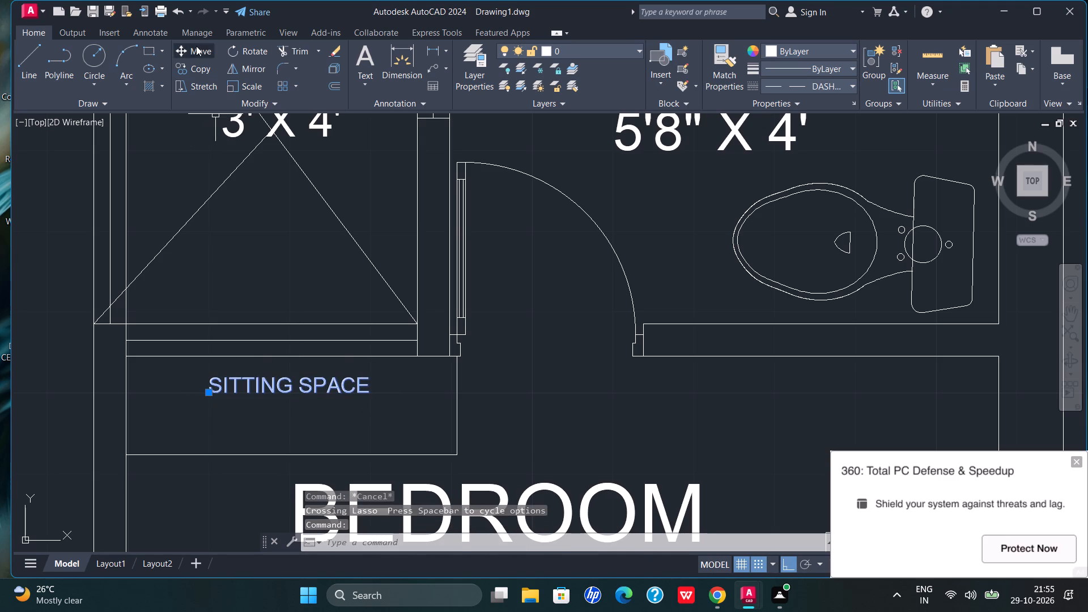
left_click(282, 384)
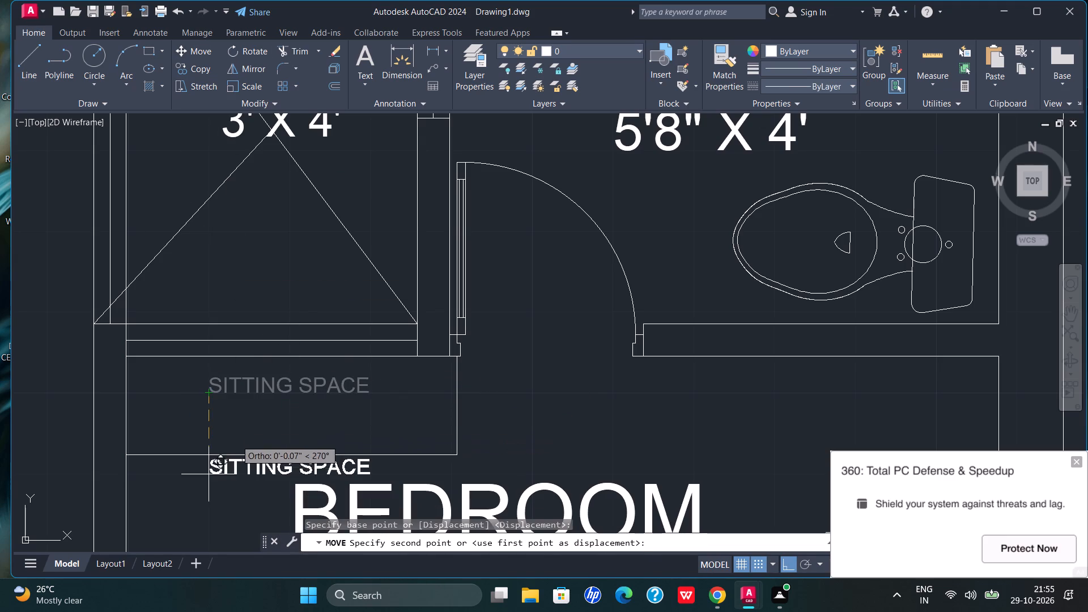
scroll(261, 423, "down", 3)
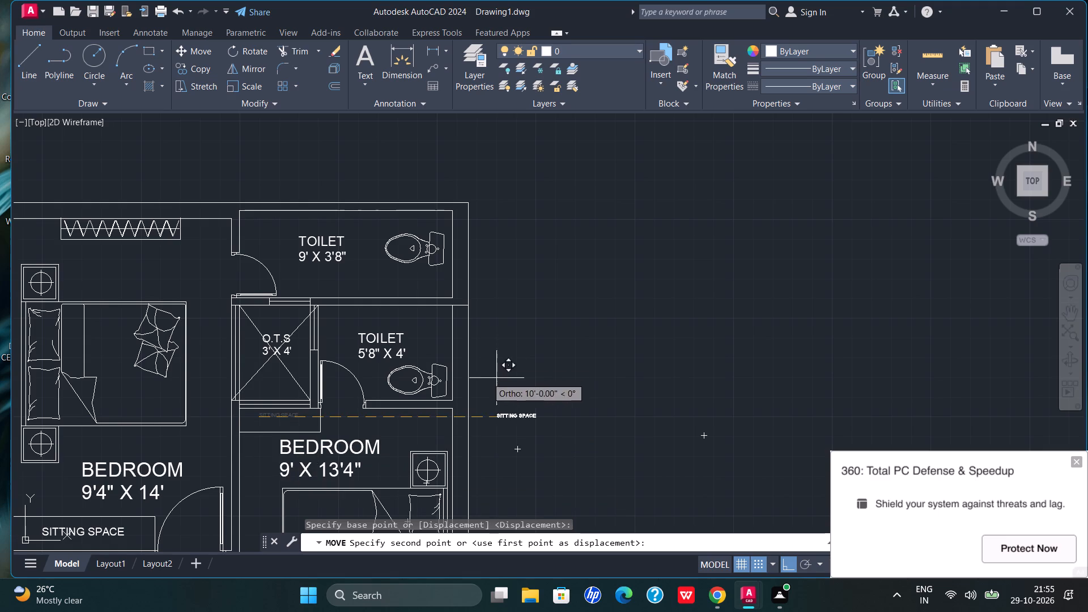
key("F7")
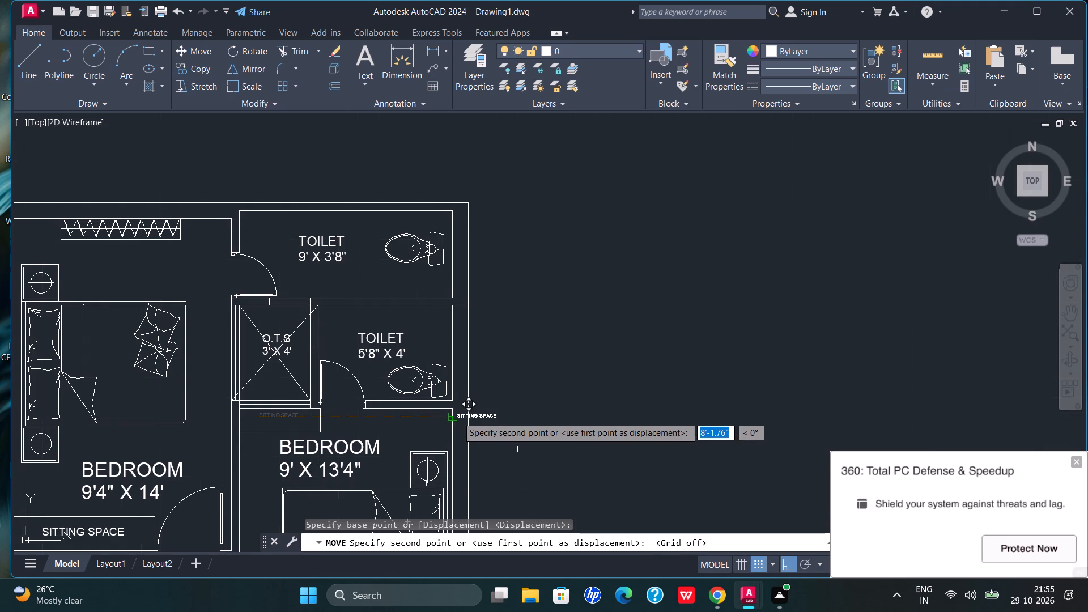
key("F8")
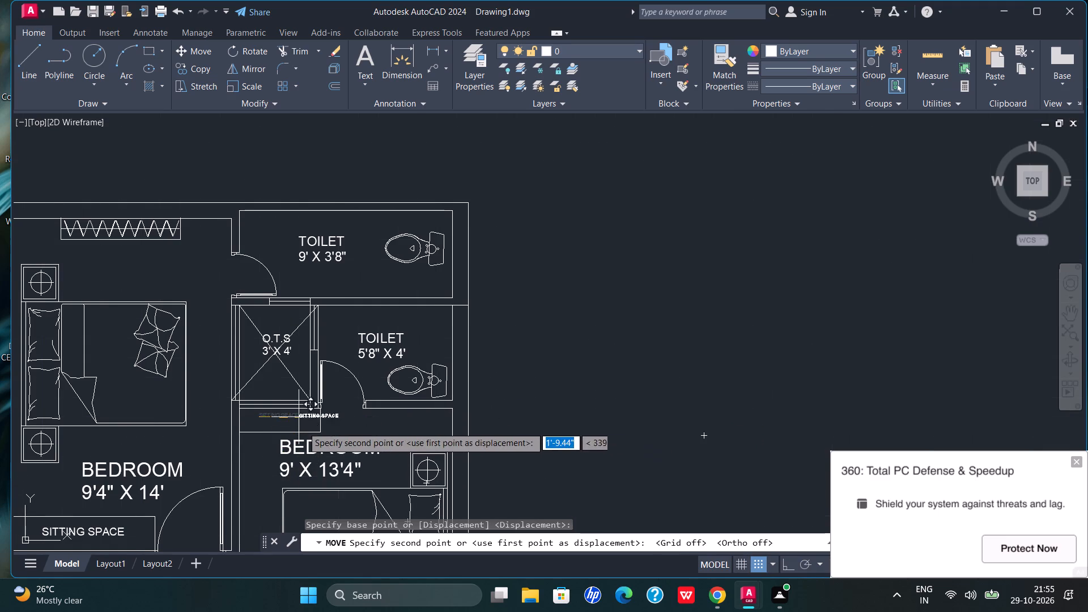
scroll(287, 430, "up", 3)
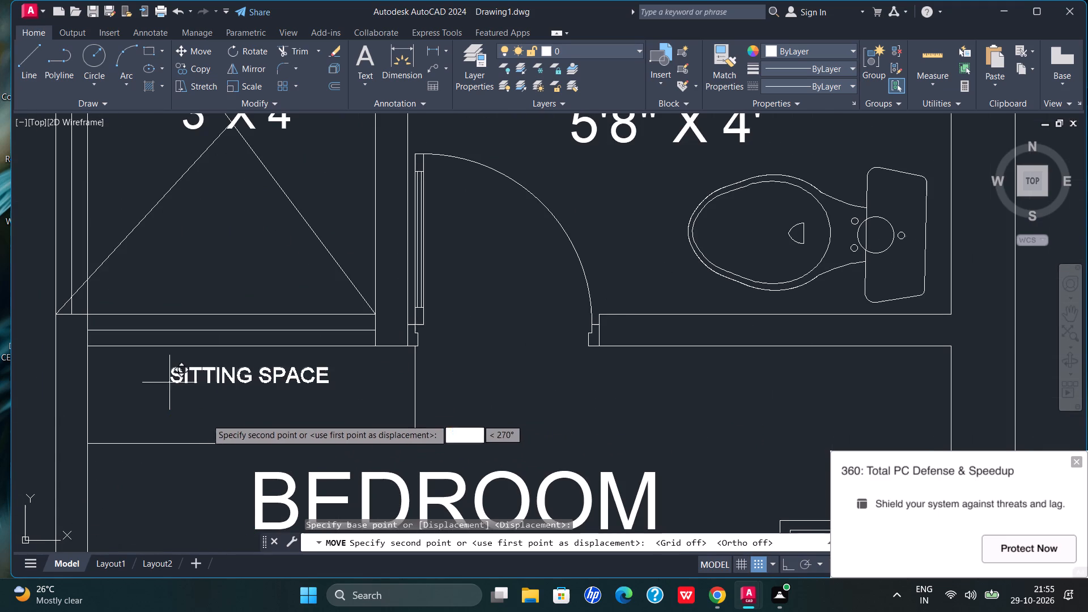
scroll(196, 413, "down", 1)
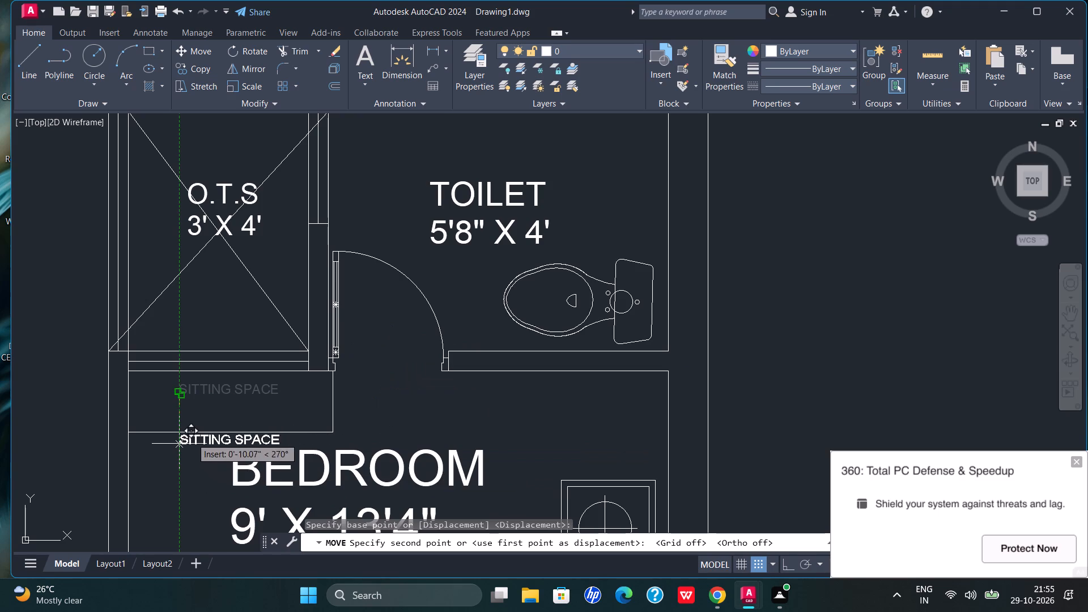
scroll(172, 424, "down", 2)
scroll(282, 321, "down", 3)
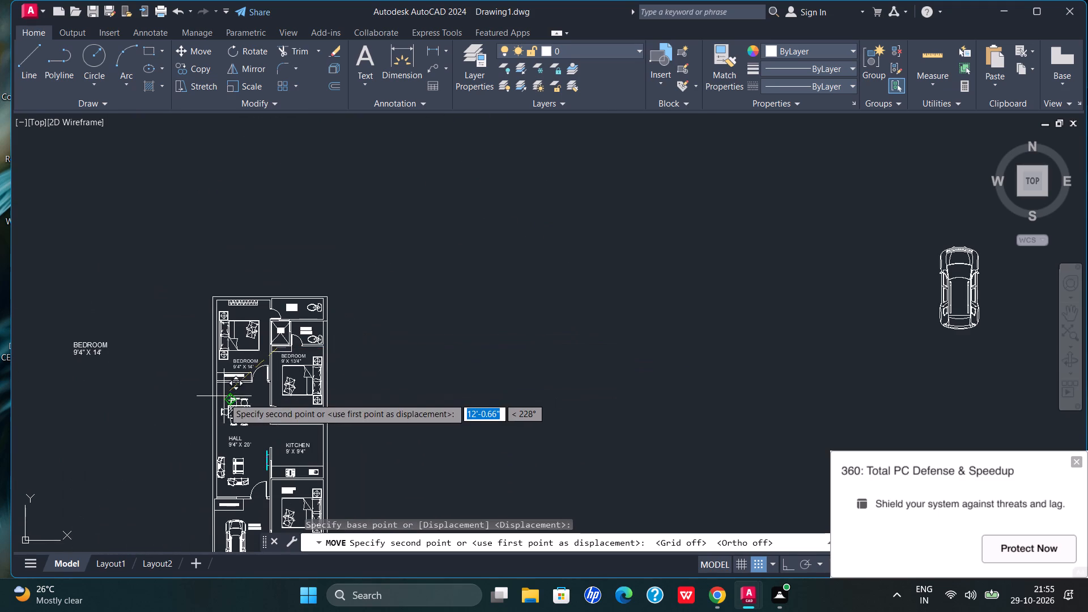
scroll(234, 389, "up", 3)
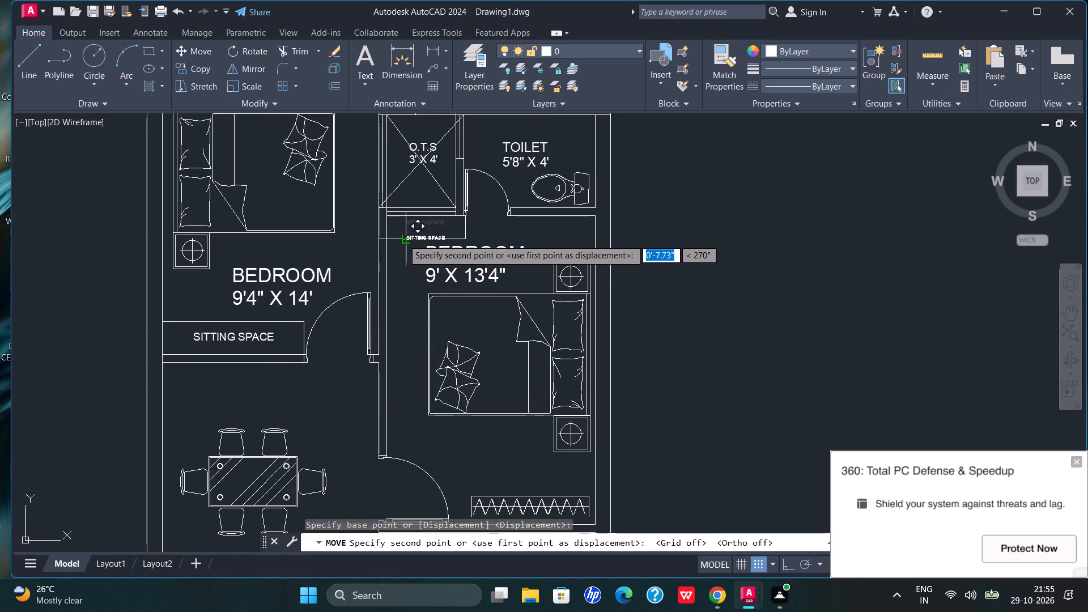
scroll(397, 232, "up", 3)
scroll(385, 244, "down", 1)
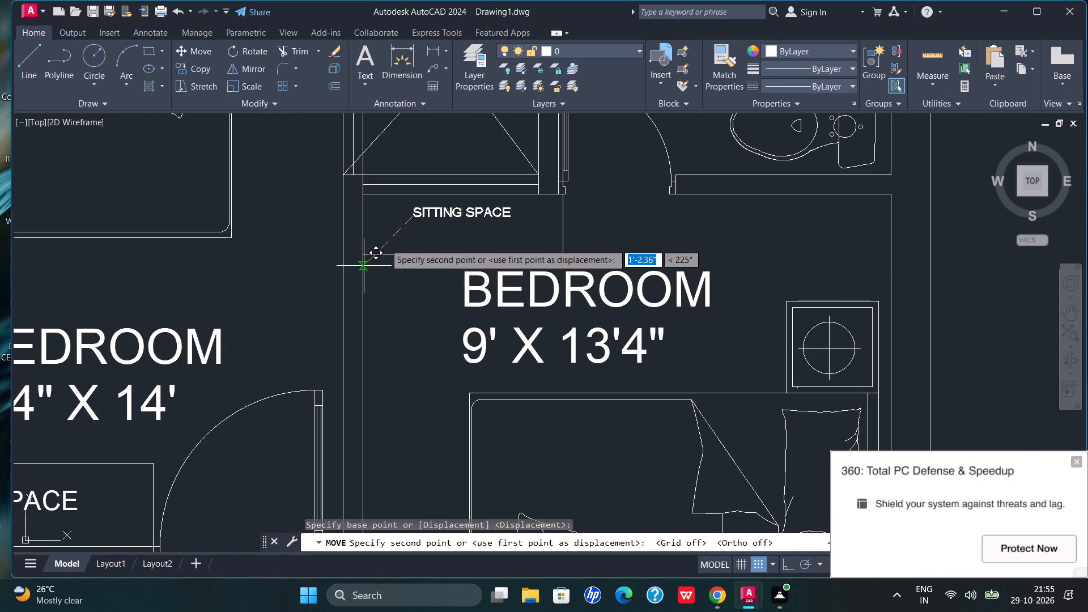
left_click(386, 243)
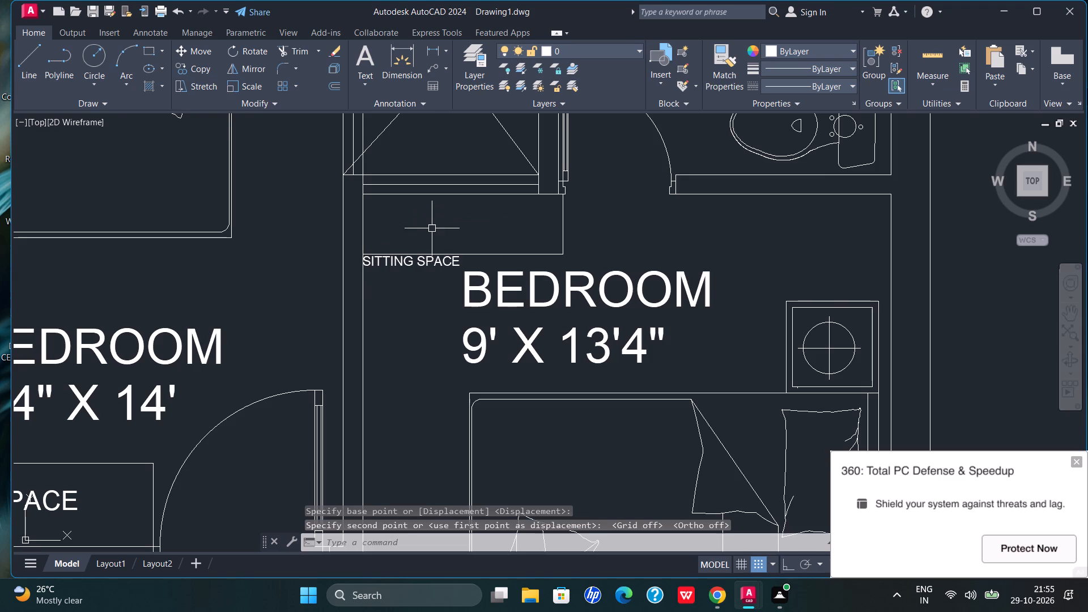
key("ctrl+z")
Erase the stray BEDROOM 9'4" X 14' label lying outside the house plan.
scroll(469, 307, "down", 2)
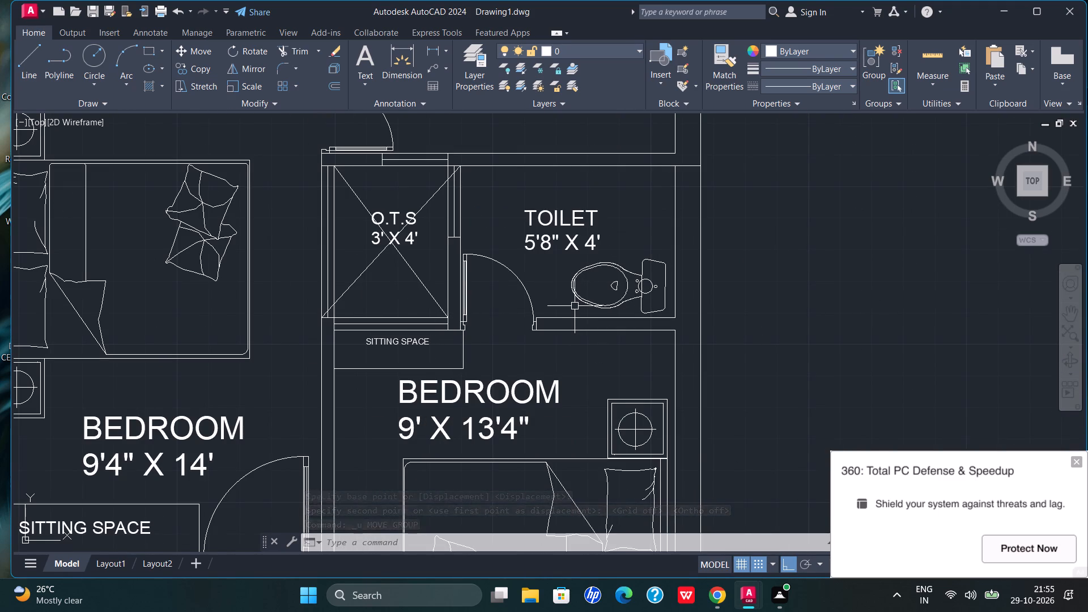
scroll(589, 332, "down", 2)
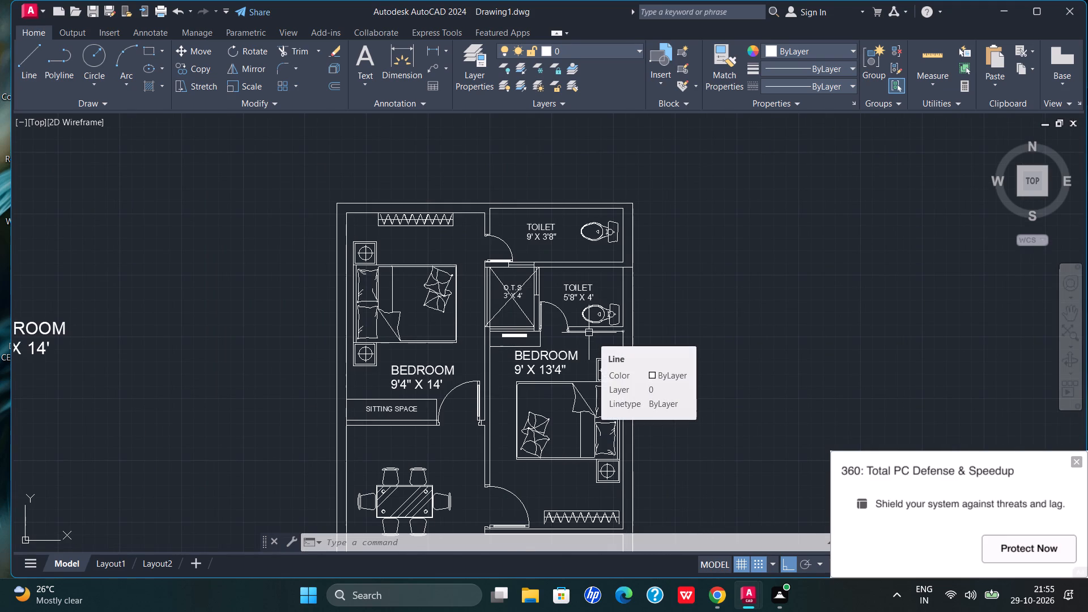
scroll(589, 342, "down", 2)
left_click_drag(386, 319, 392, 379)
key("Delete")
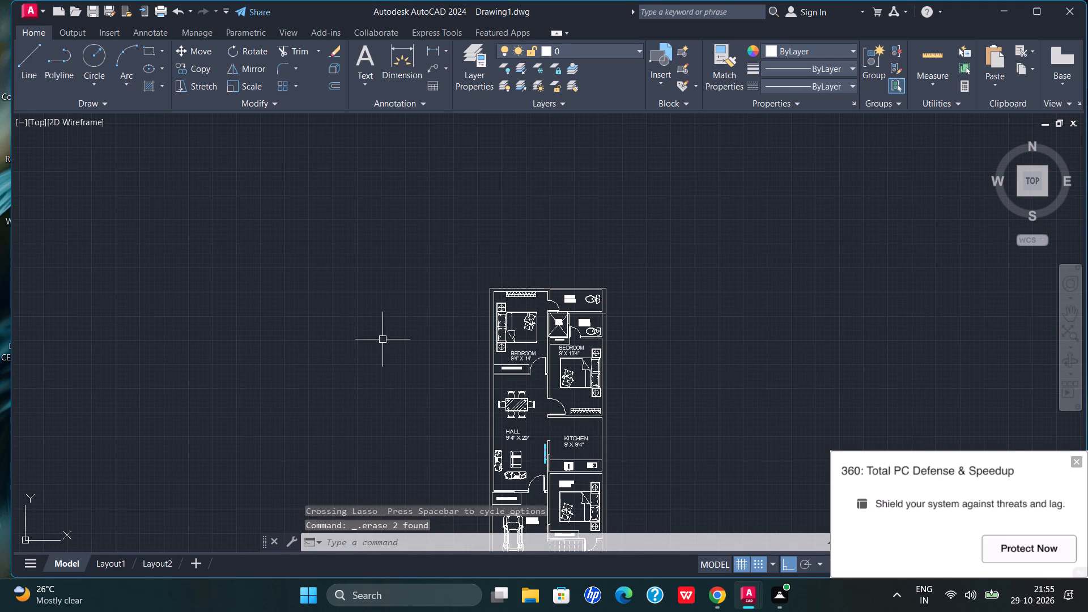
Erase the remaining leftover objects outside the plan, including the stray items above it, the spare car and the spare furniture group.
scroll(453, 308, "down", 3)
left_click_drag(548, 182, 413, 237)
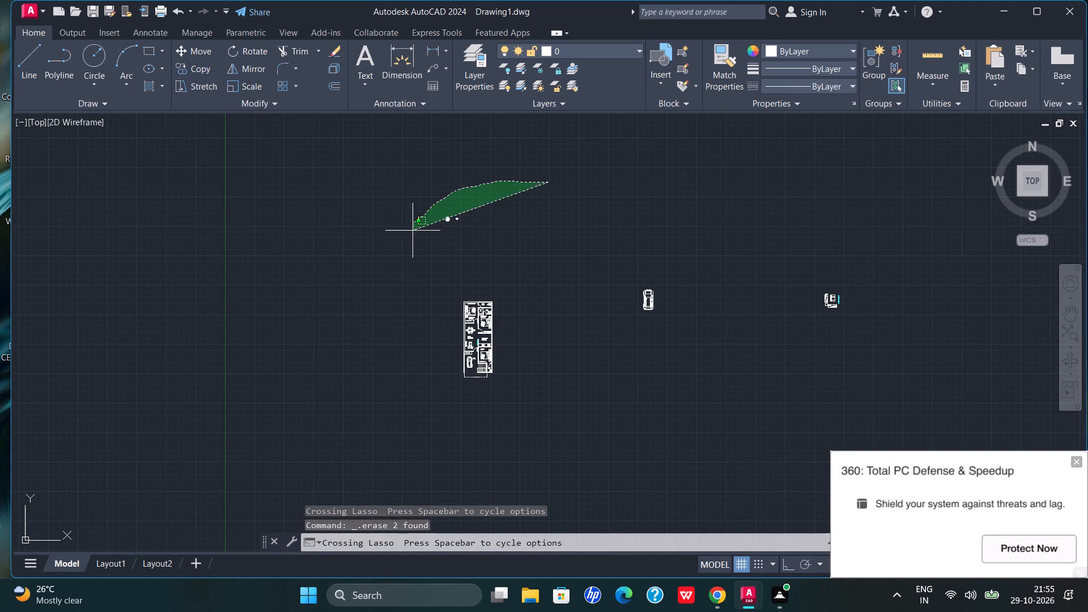
left_click_drag(413, 237, 532, 220)
key("Delete")
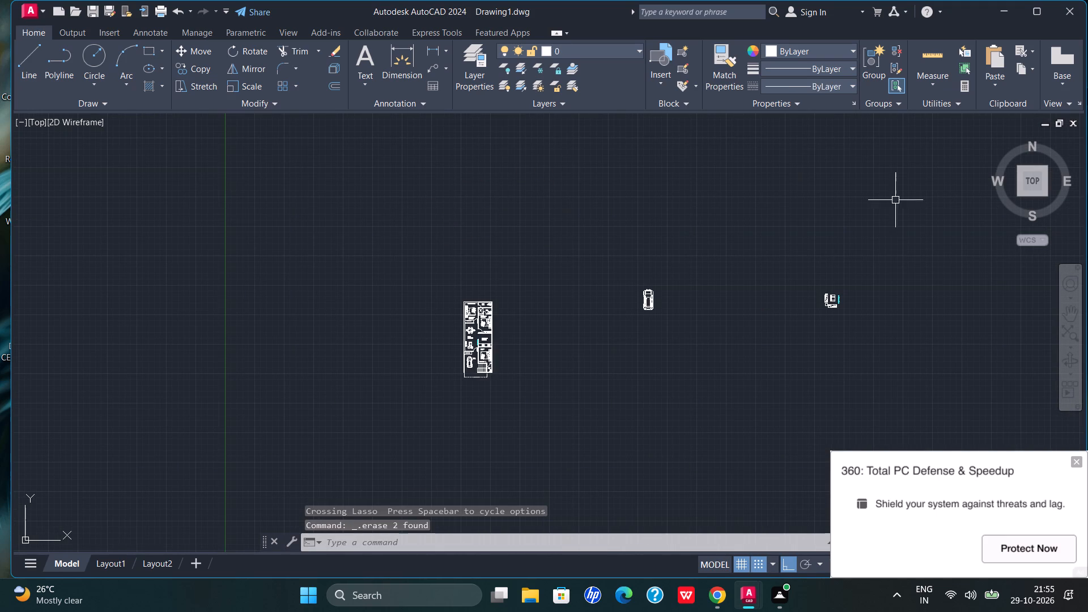
left_click_drag(930, 233, 877, 324)
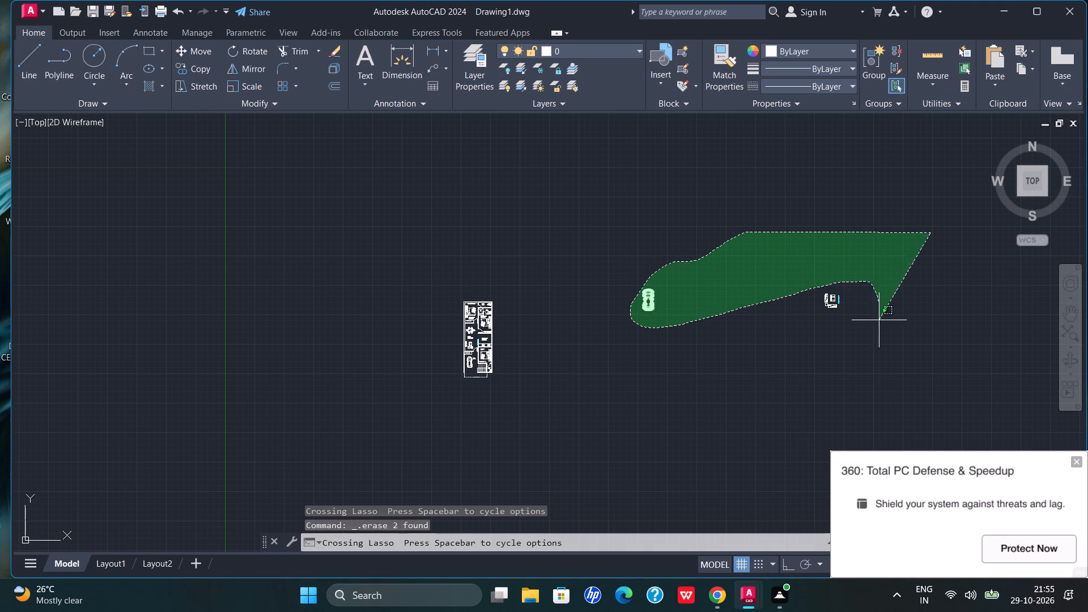
left_click_drag(877, 324, 804, 278)
key("Delete")
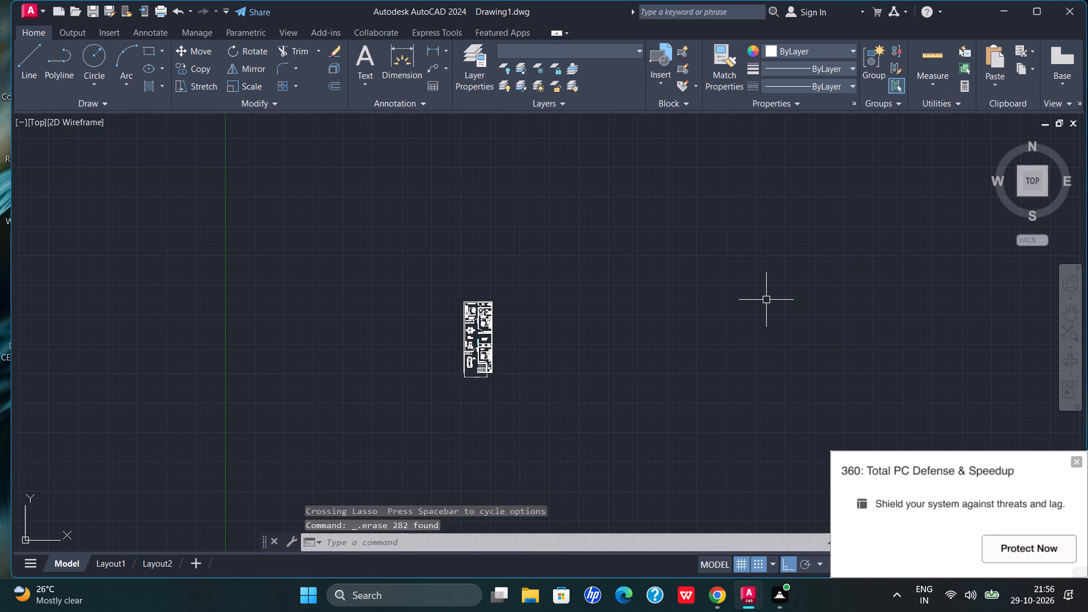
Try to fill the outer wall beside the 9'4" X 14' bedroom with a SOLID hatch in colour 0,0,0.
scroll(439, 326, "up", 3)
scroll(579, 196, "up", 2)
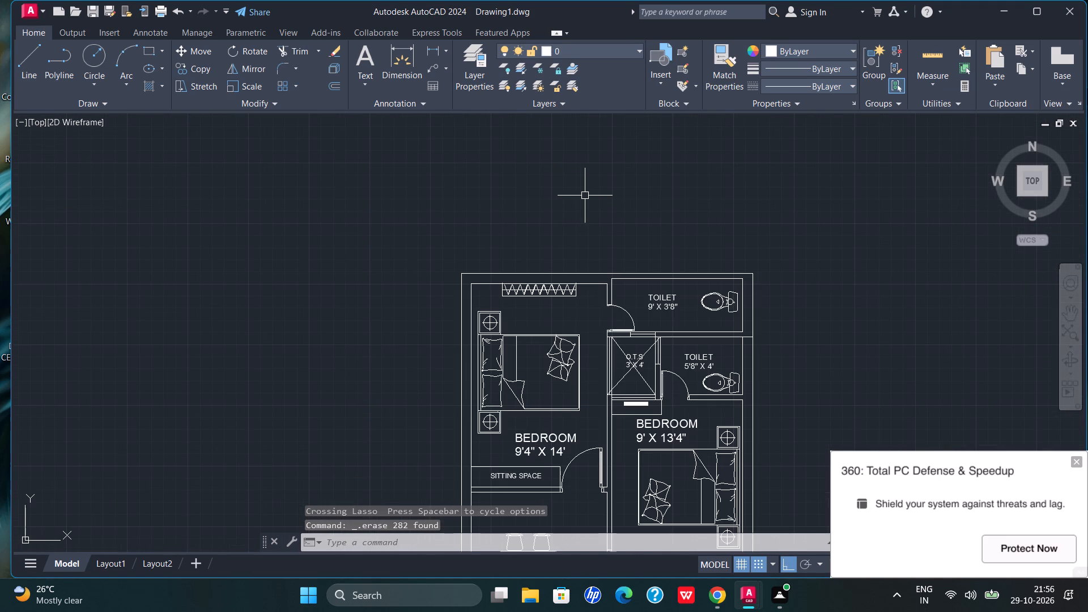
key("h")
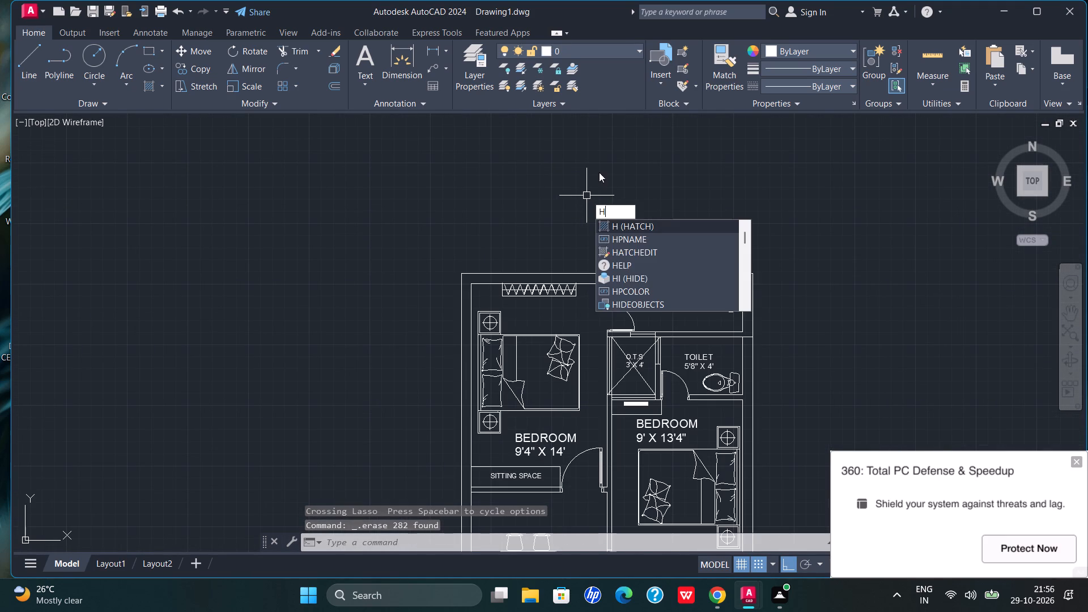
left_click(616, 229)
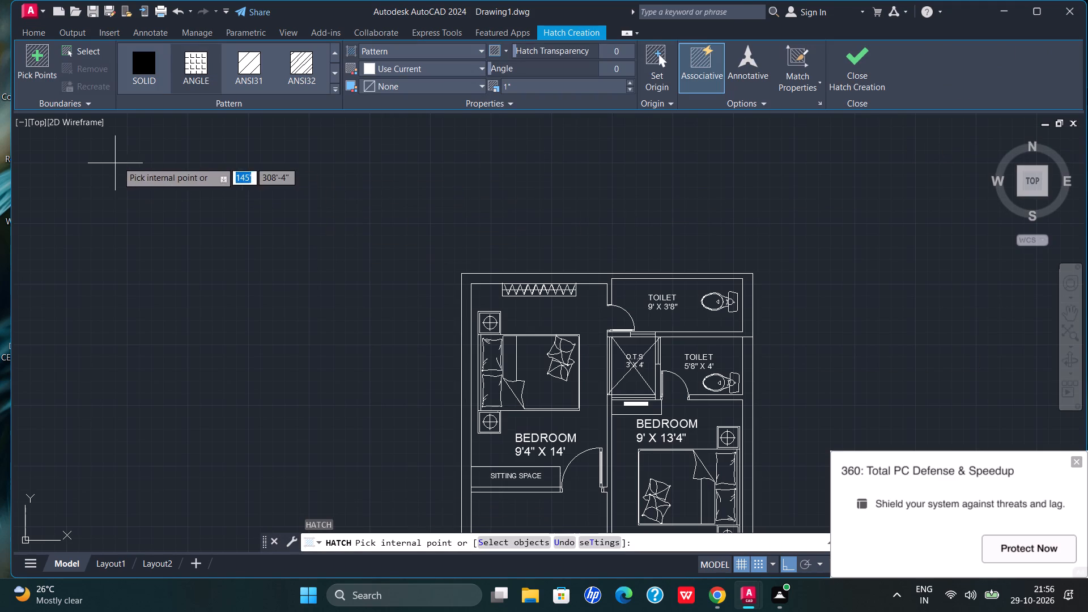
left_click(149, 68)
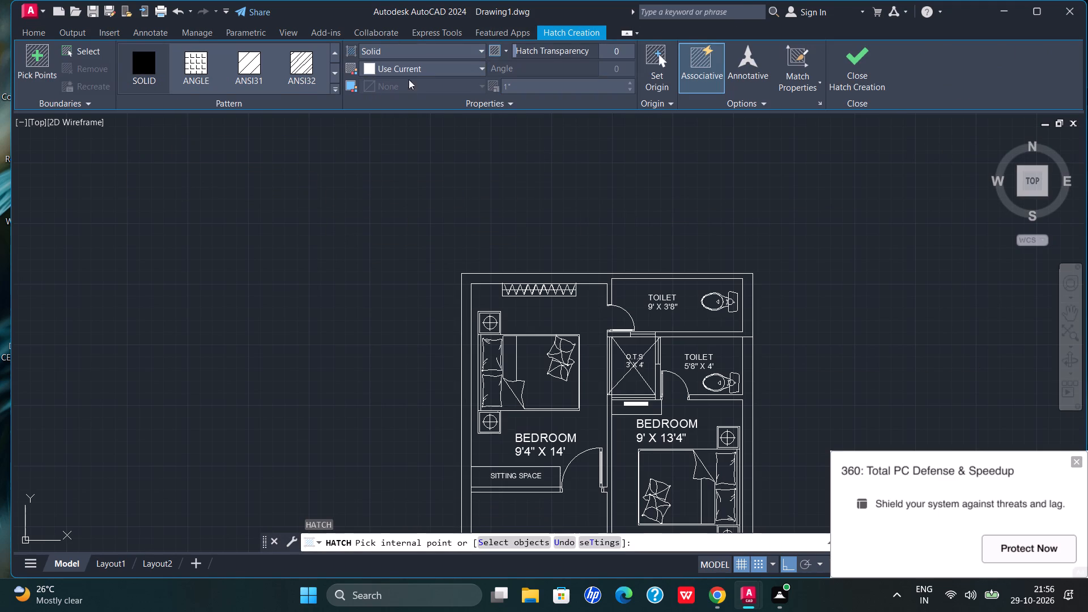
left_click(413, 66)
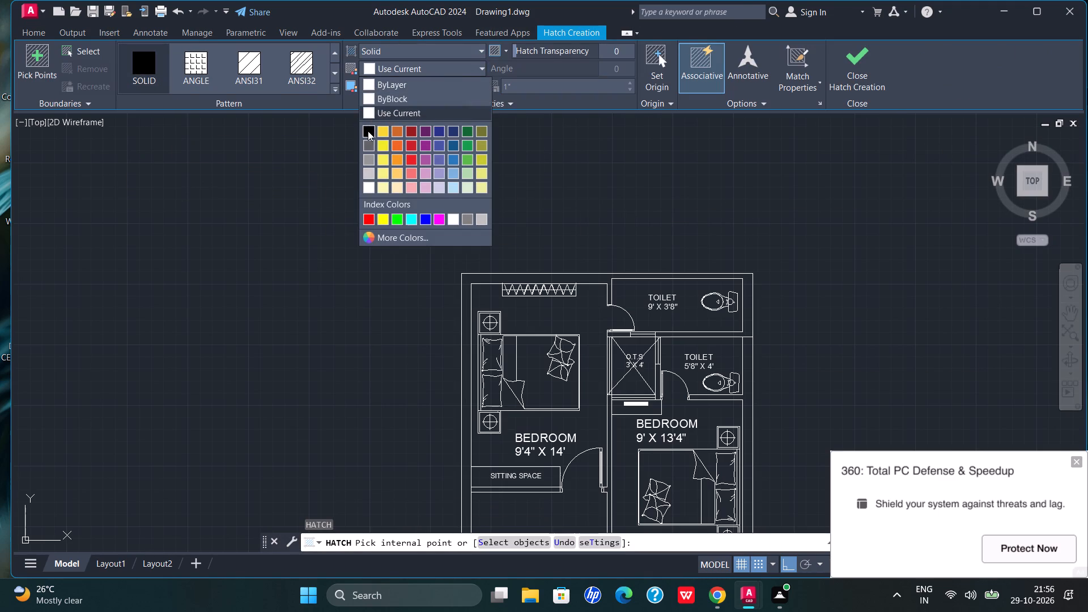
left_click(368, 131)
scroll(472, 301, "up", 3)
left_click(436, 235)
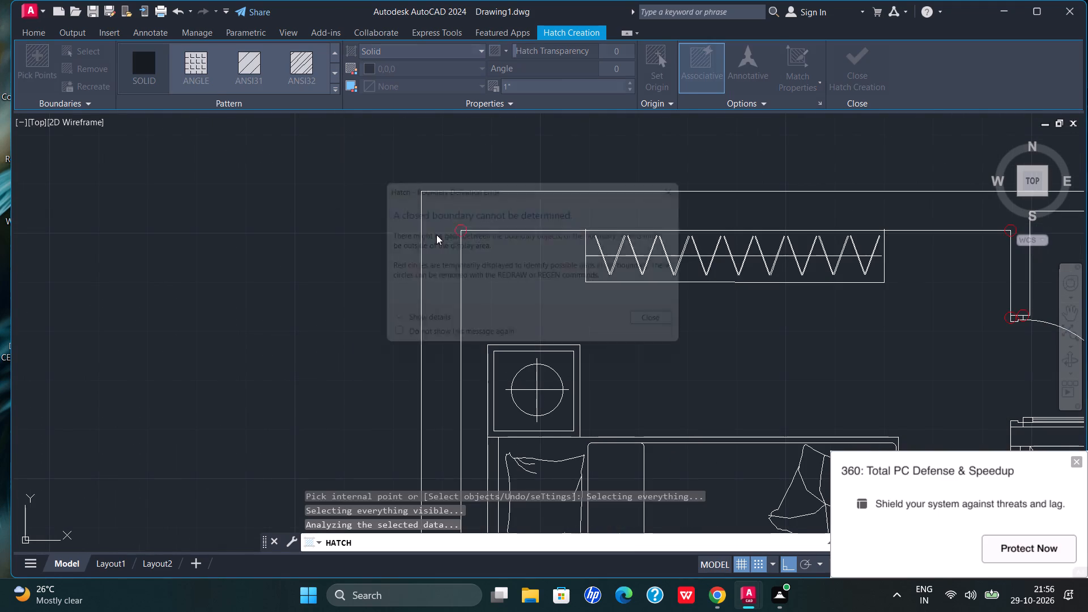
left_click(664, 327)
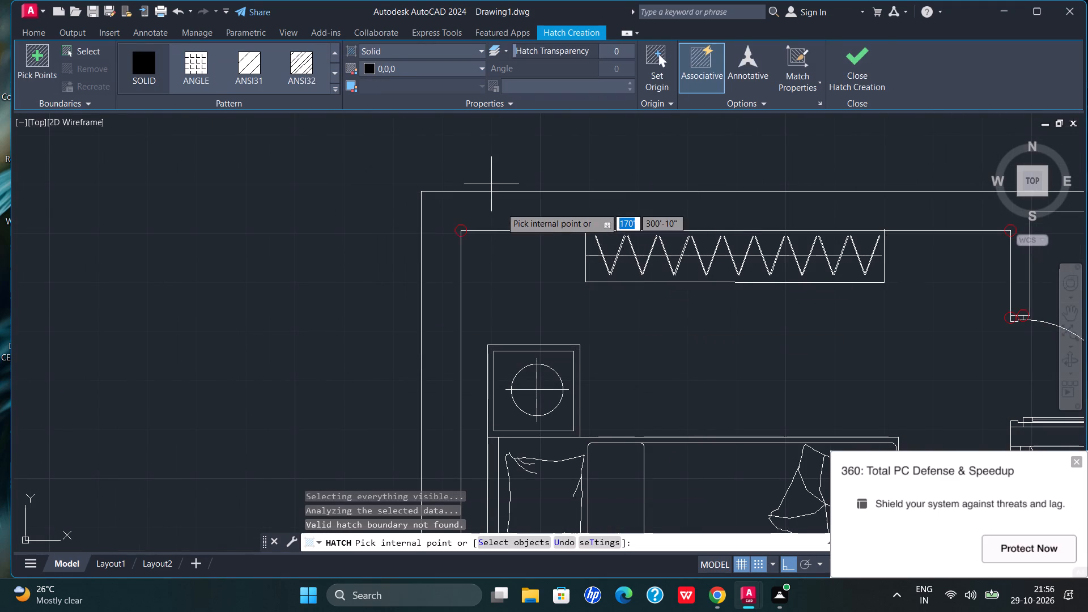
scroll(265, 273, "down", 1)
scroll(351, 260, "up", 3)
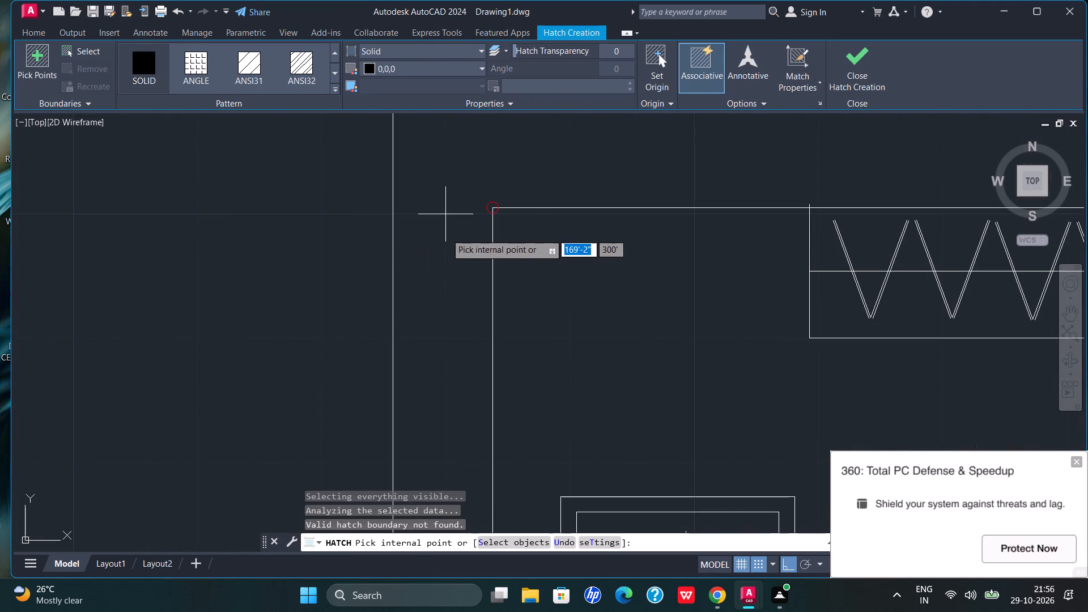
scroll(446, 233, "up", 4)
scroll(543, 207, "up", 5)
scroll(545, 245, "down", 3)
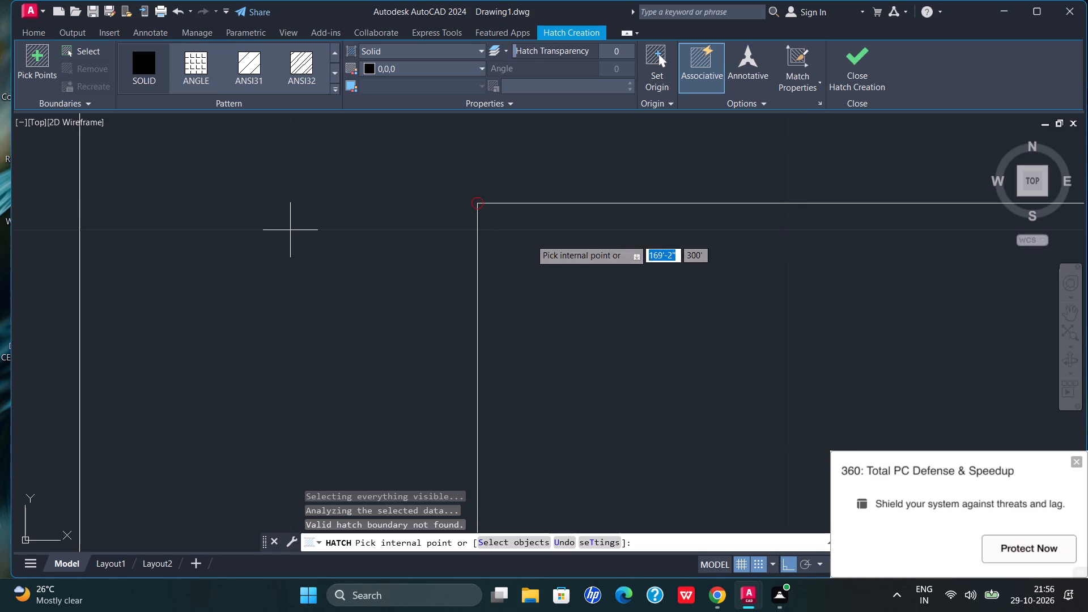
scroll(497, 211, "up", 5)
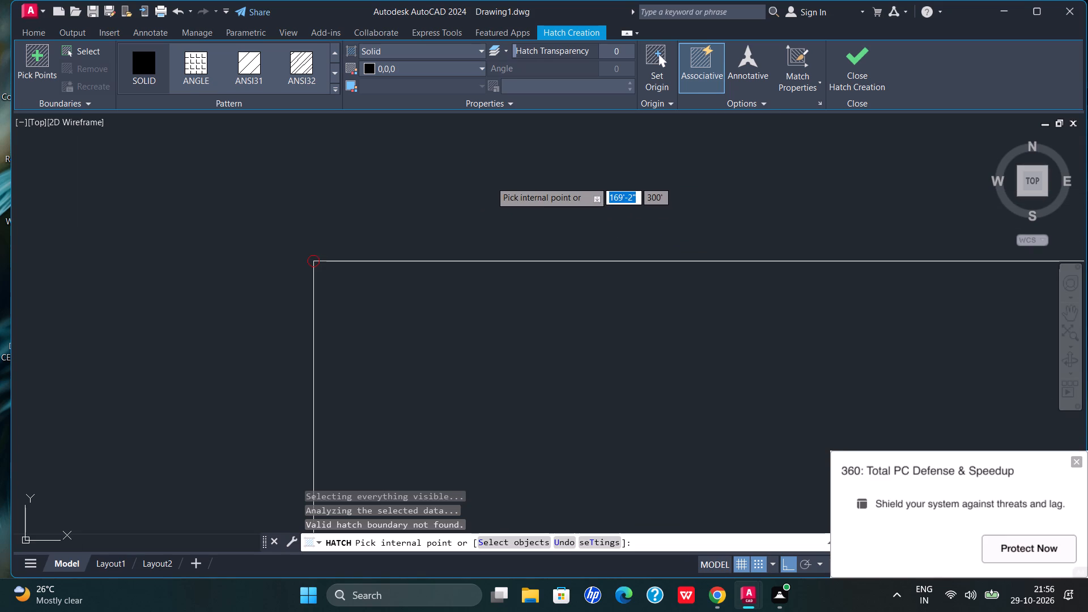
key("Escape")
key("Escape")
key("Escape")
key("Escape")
Examine the inner wall corner of the 9'4" X 14' bedroom up close for a gap in the boundary.
scroll(318, 262, "up", 3)
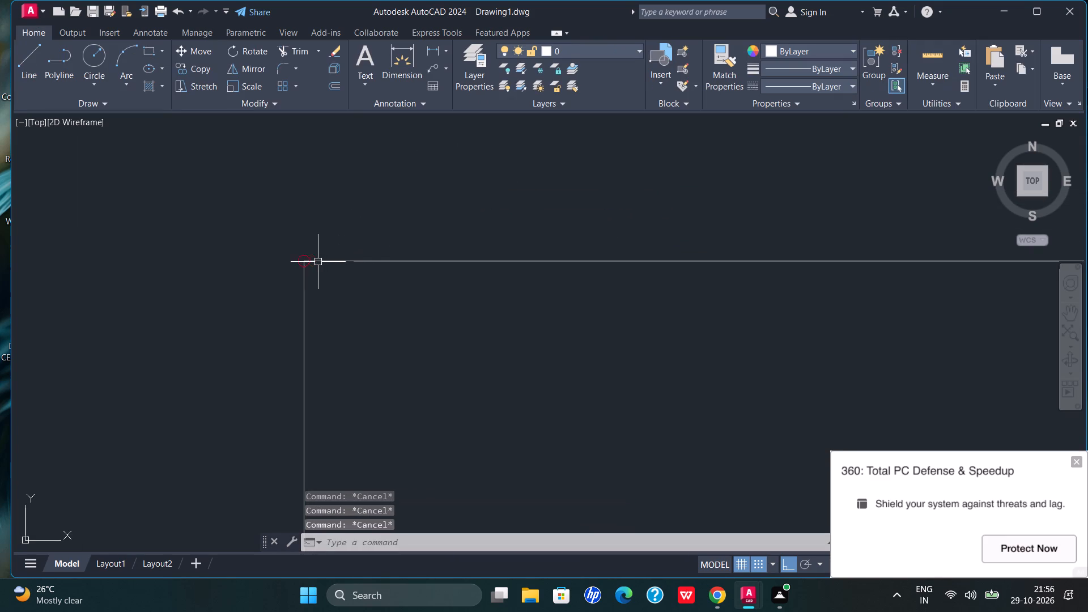
scroll(318, 262, "up", 5)
scroll(178, 227, "up", 5)
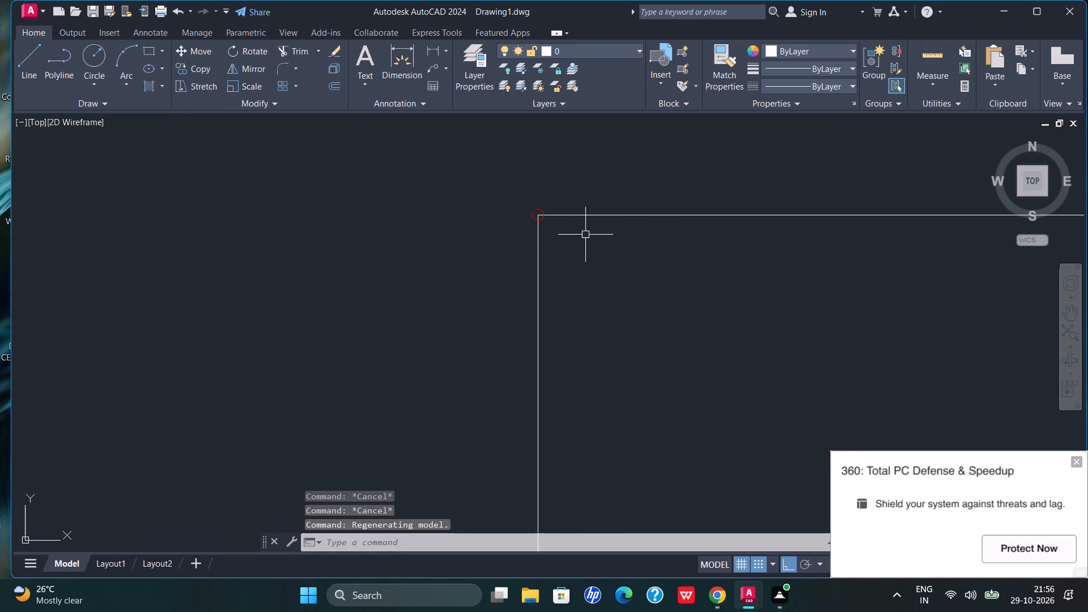
scroll(539, 216, "up", 8)
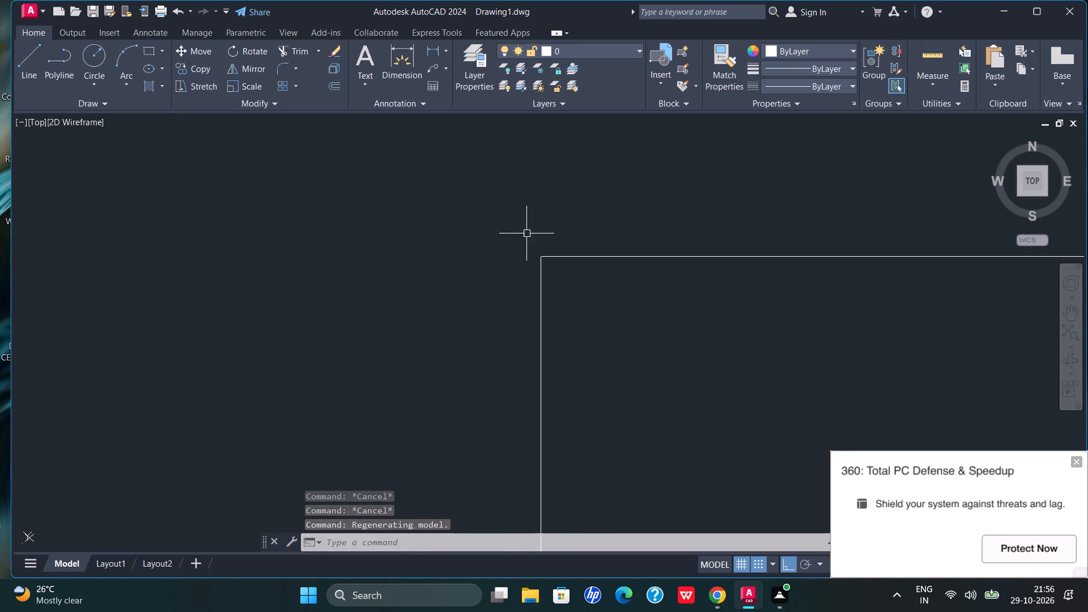
scroll(532, 245, "up", 3)
scroll(562, 301, "up", 8)
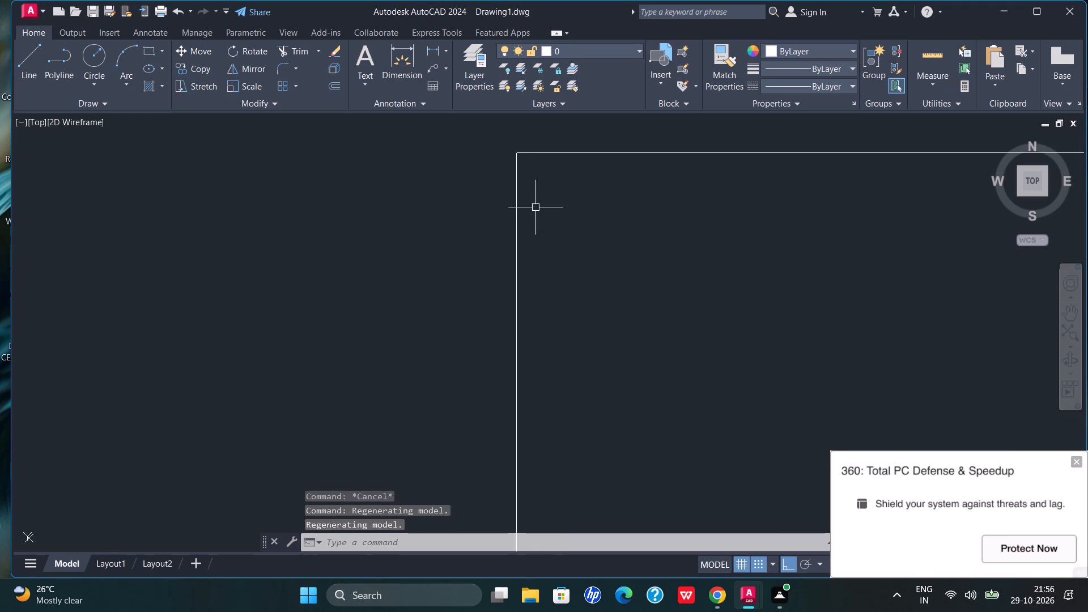
scroll(512, 142, "up", 6)
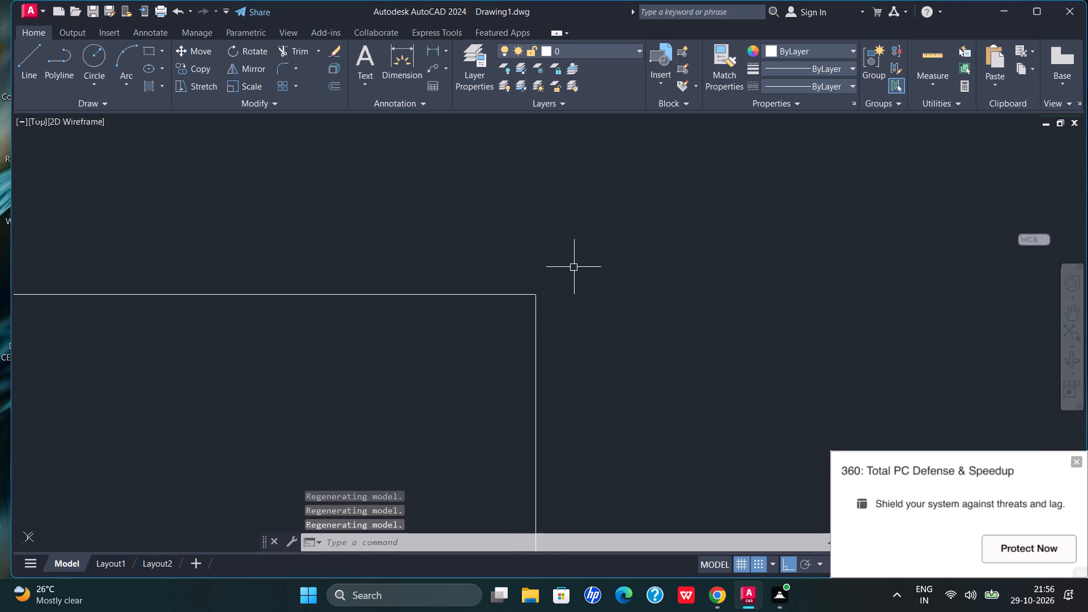
scroll(579, 265, "down", 4)
scroll(580, 267, "up", 3)
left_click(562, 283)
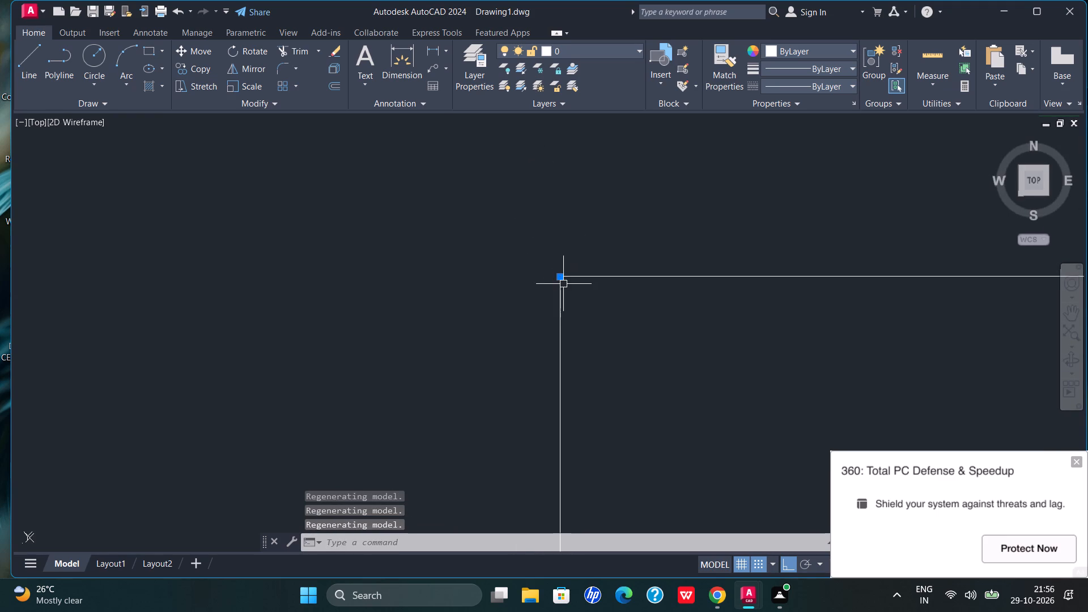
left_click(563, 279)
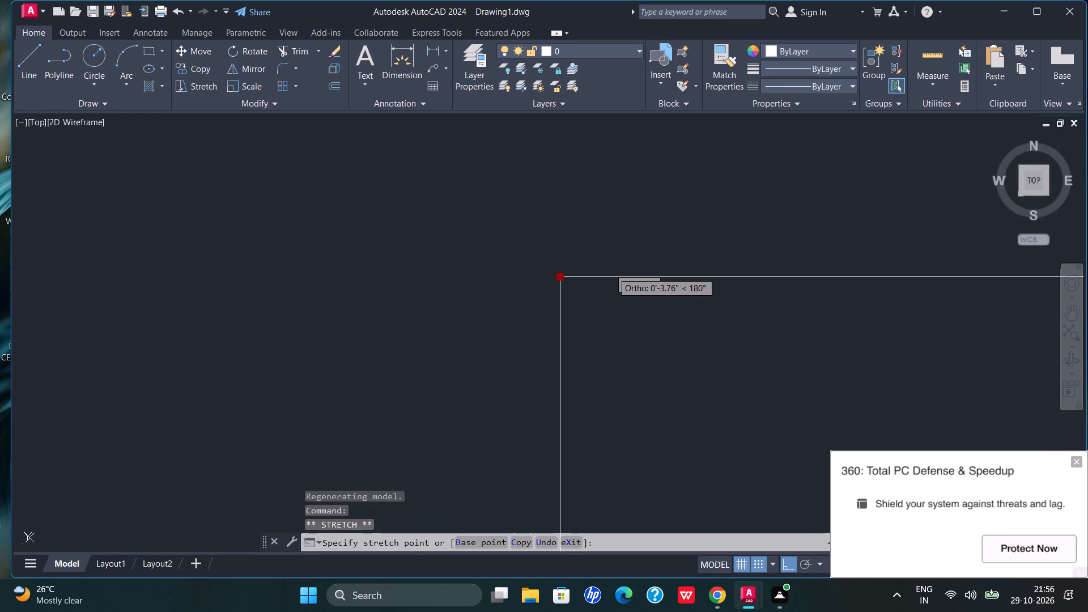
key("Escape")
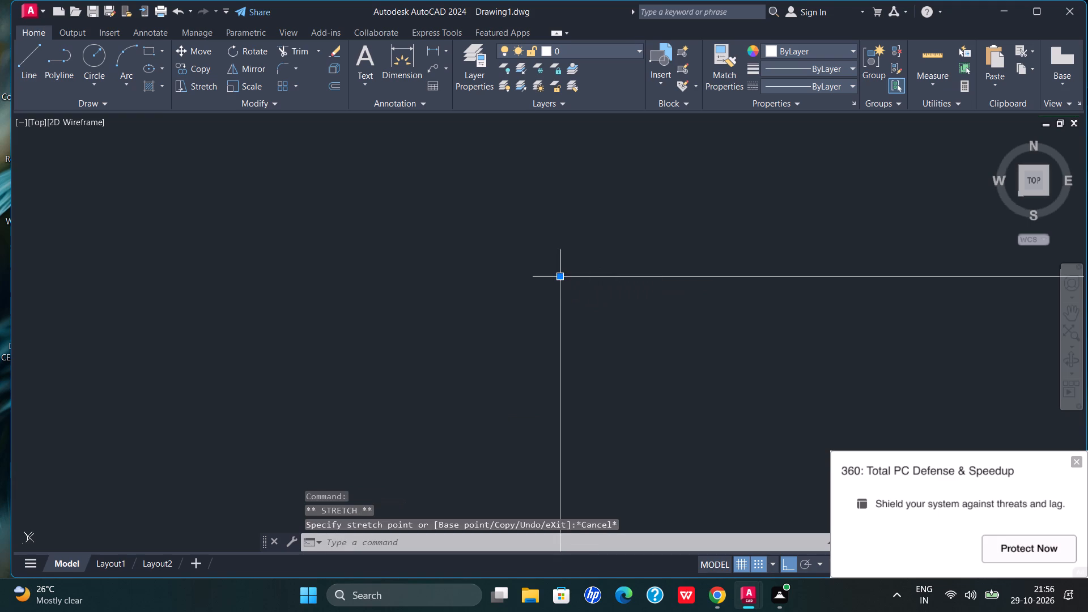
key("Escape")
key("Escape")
Fillet the two inner wall lines at the marked upper corner of the 9'4" X 14' bedroom.
scroll(583, 301, "up", 2)
scroll(560, 220, "down", 2)
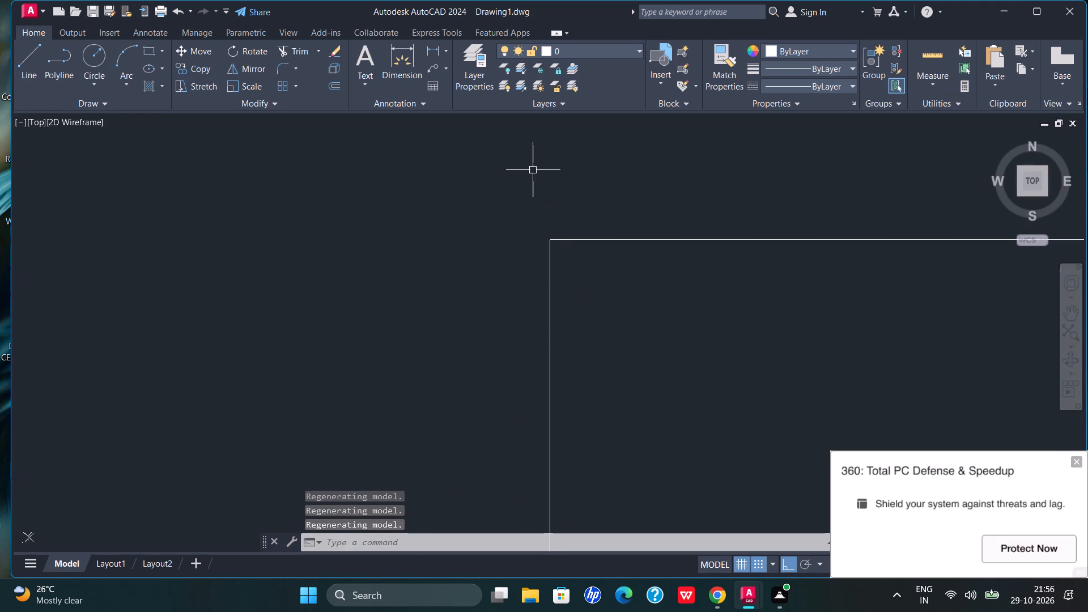
left_click(278, 67)
left_click(552, 320)
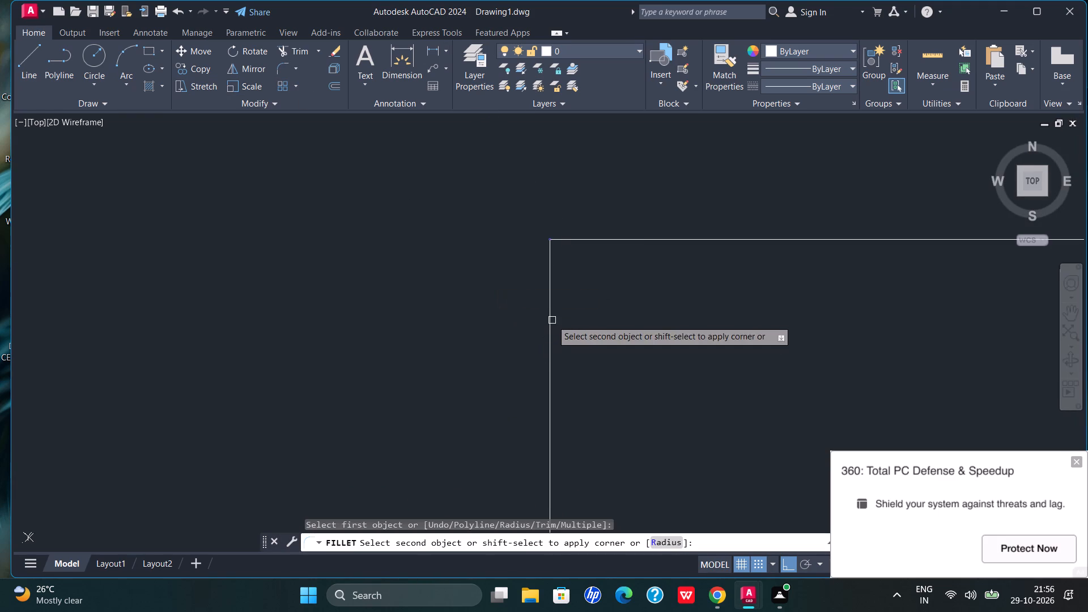
left_click(564, 241)
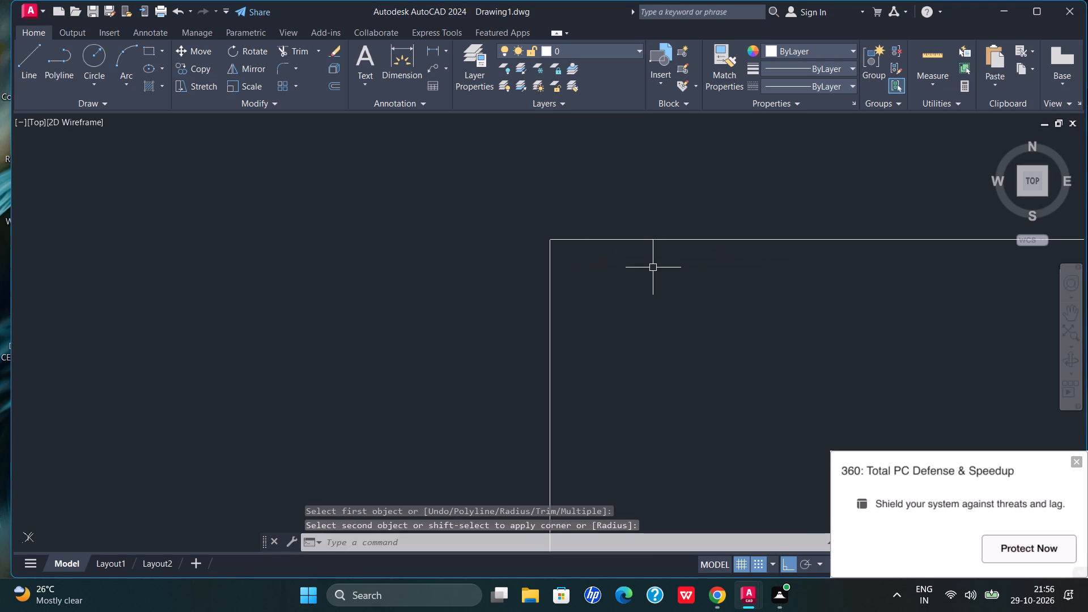
key("Escape")
Examine the circled gap locations around the house plan, including the car parking wall end and the bedroom's inner corner.
scroll(629, 299, "down", 16)
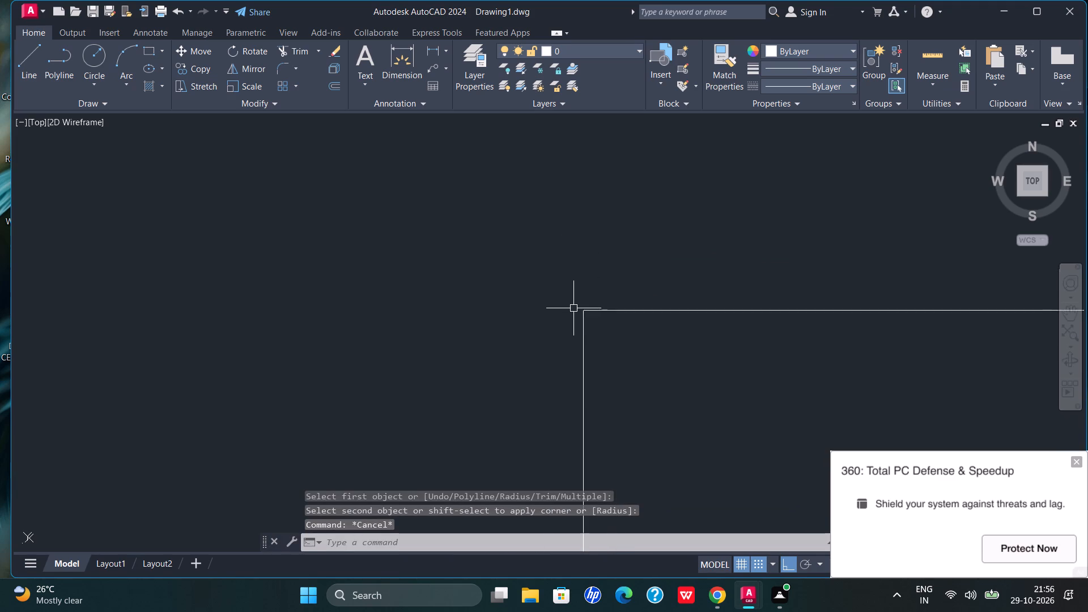
scroll(571, 306, "down", 20)
scroll(571, 306, "down", 10)
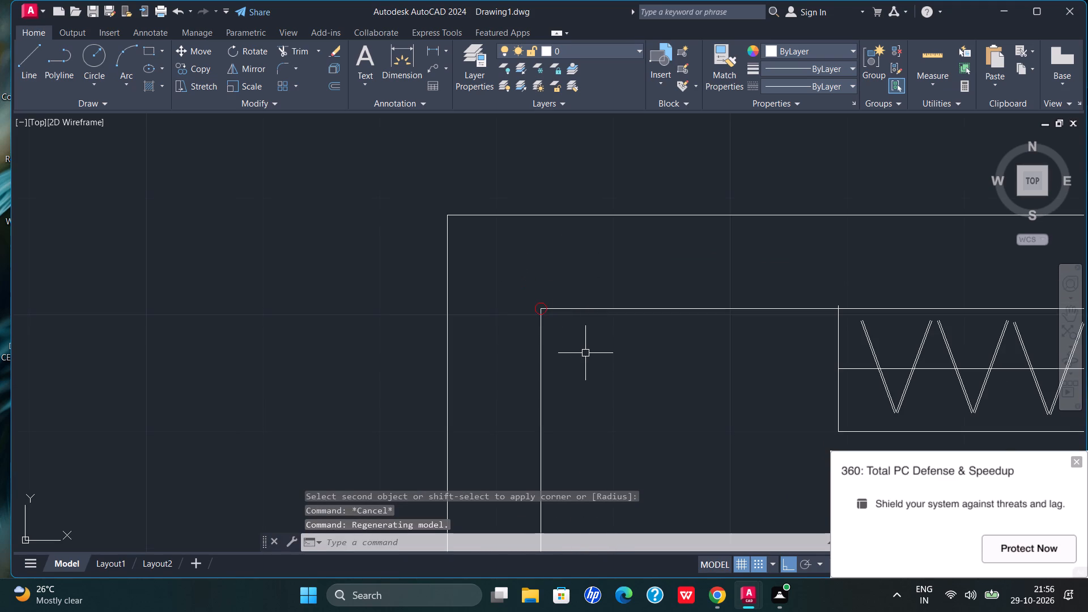
key("Escape")
key("Escape")
key("Escape")
scroll(473, 295, "down", 2)
key("Escape")
key("Escape")
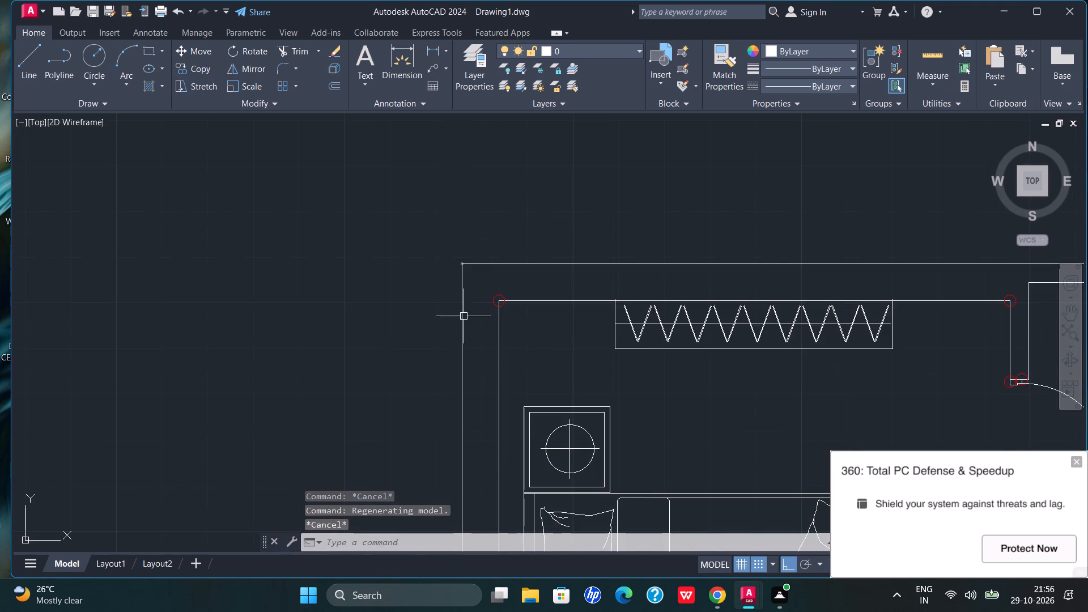
scroll(415, 330, "down", 3)
scroll(629, 286, "down", 3)
scroll(563, 435, "up", 2)
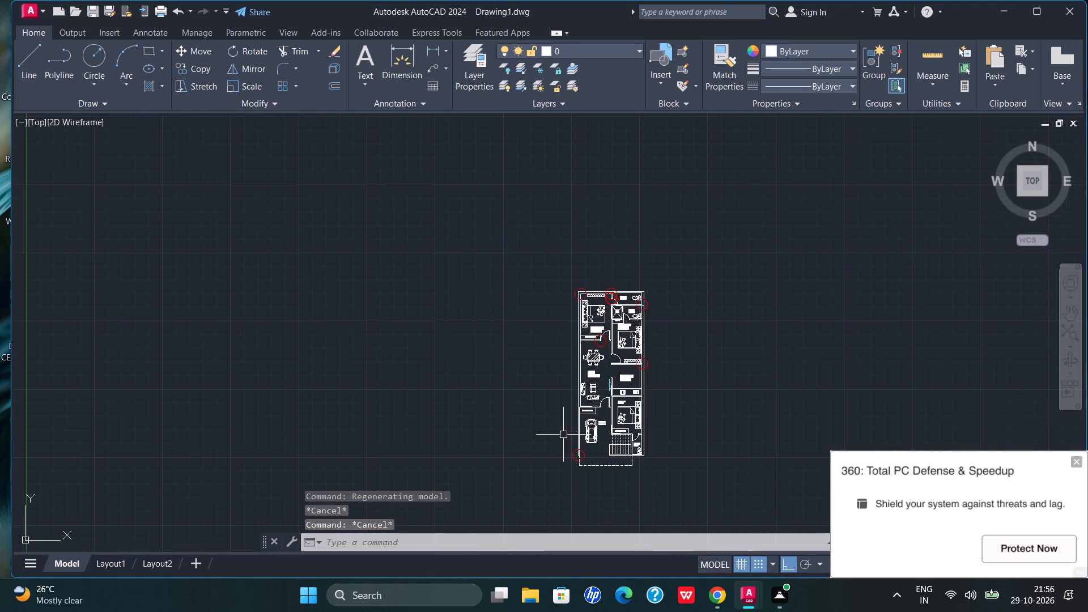
scroll(563, 435, "up", 1)
scroll(525, 304, "down", 4)
scroll(558, 389, "up", 4)
scroll(514, 314, "down", 3)
scroll(498, 304, "up", 3)
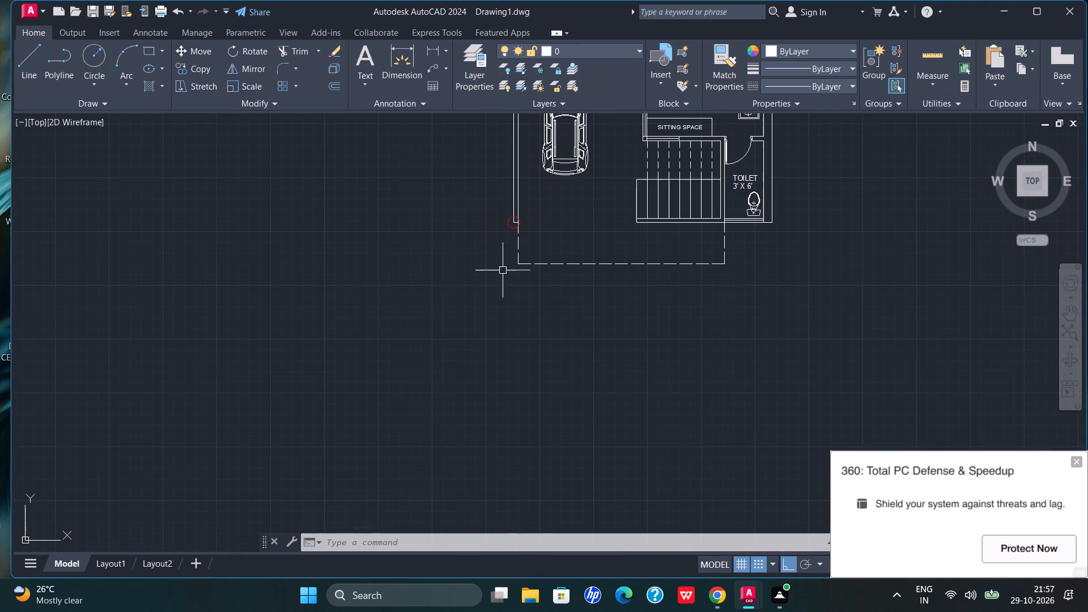
key("Escape")
key("Escape")
key("Escape")
key("Escape")
key("Escape")
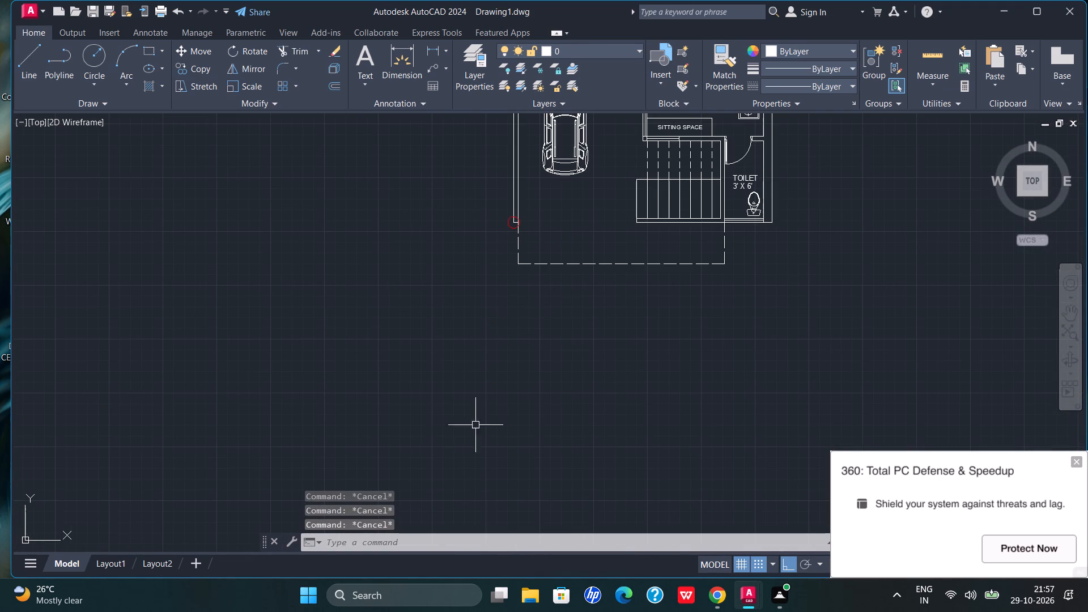
scroll(474, 530, "down", 3)
scroll(494, 365, "down", 2)
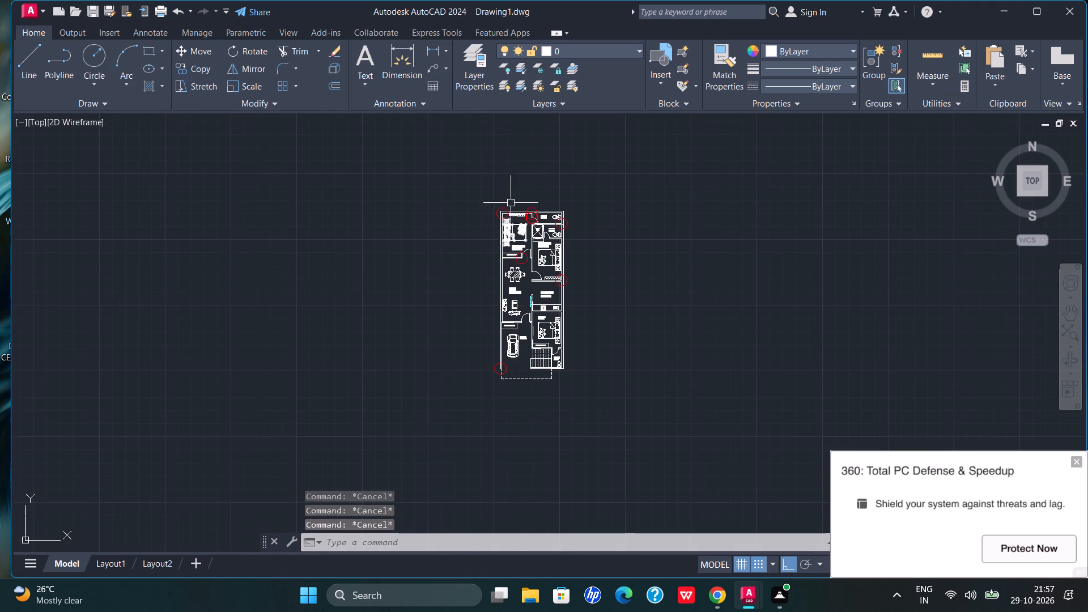
scroll(511, 194, "up", 4)
scroll(468, 339, "up", 3)
scroll(377, 279, "up", 2)
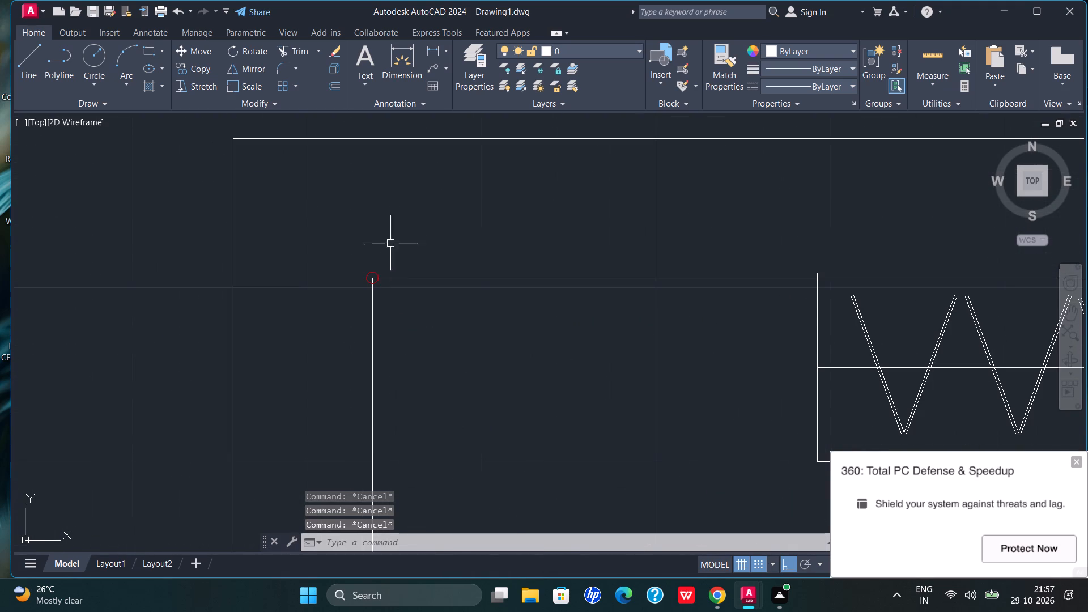
left_click_drag(393, 234, 363, 283)
key("Escape")
key("Escape")
key("Escape")
Fill the outer wall beside the 9' X 13'4" bedroom with a SOLID hatch in colour 0,0,0.
scroll(411, 242, "down", 4)
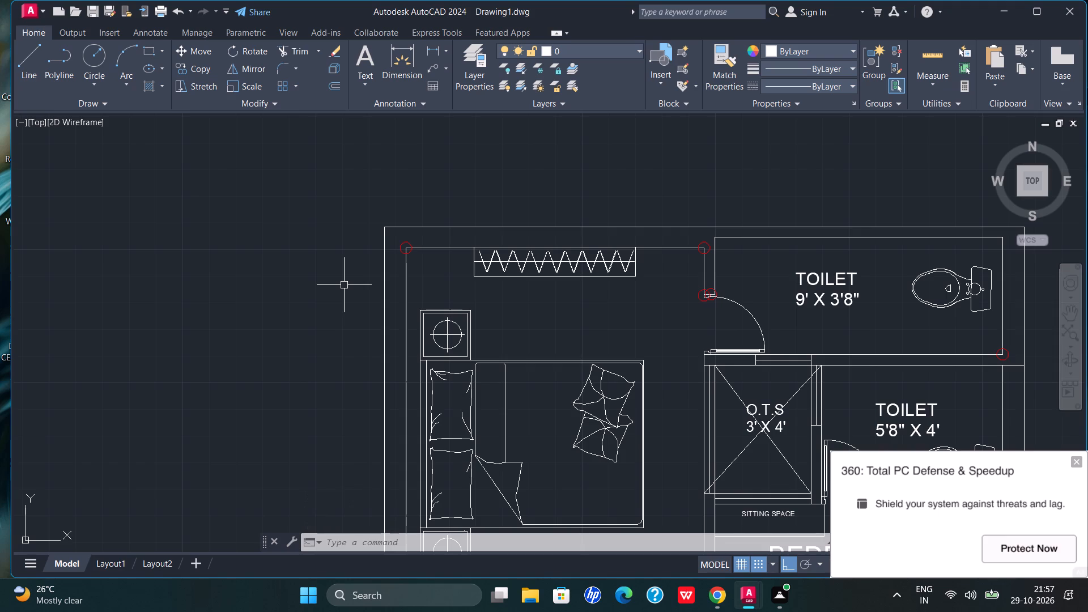
type("HT")
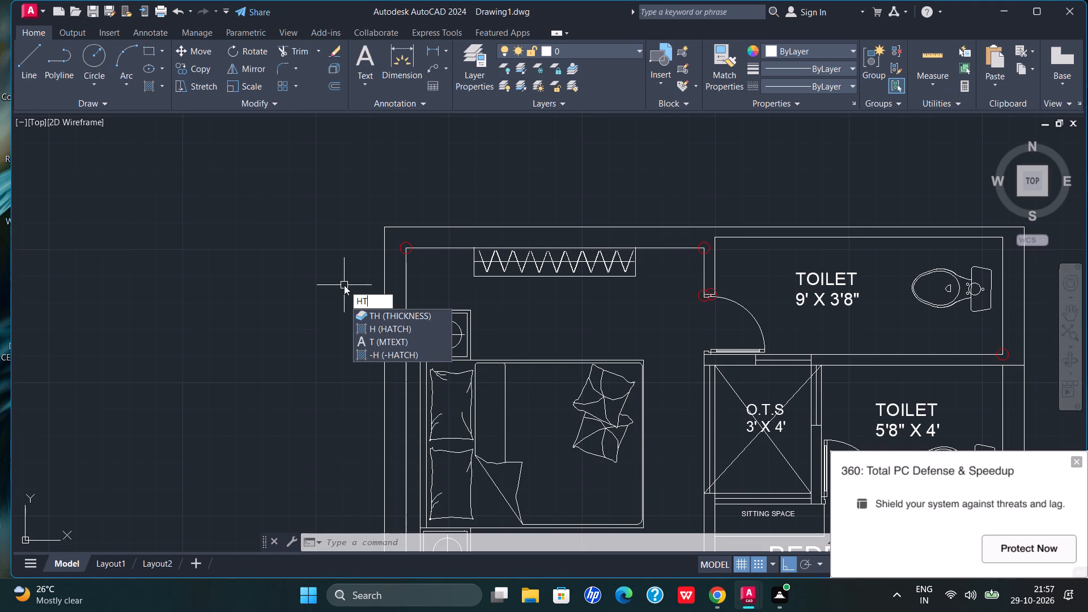
left_click(398, 326)
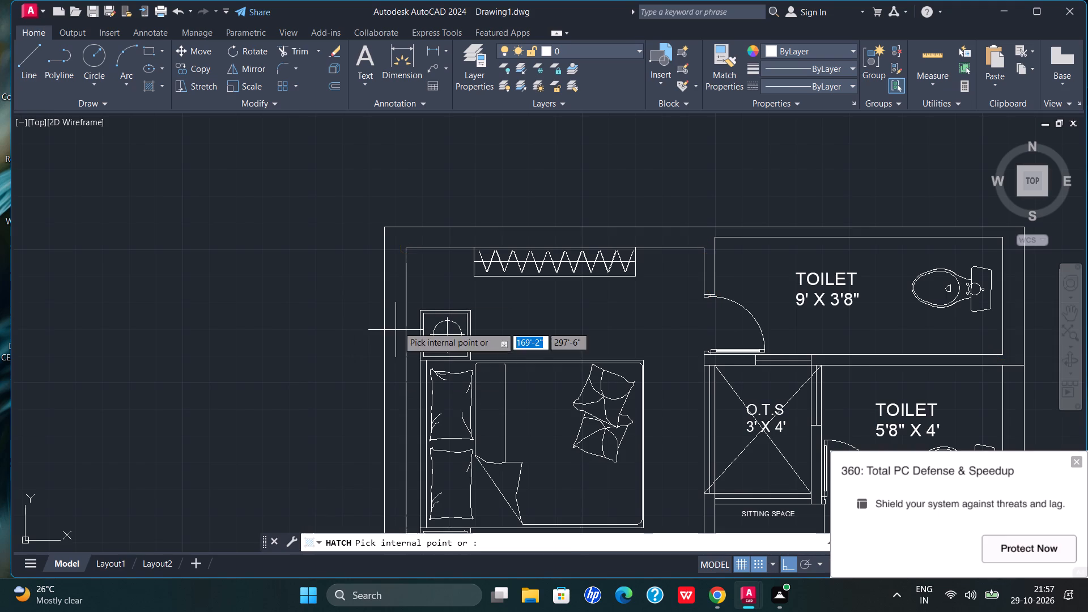
left_click(367, 71)
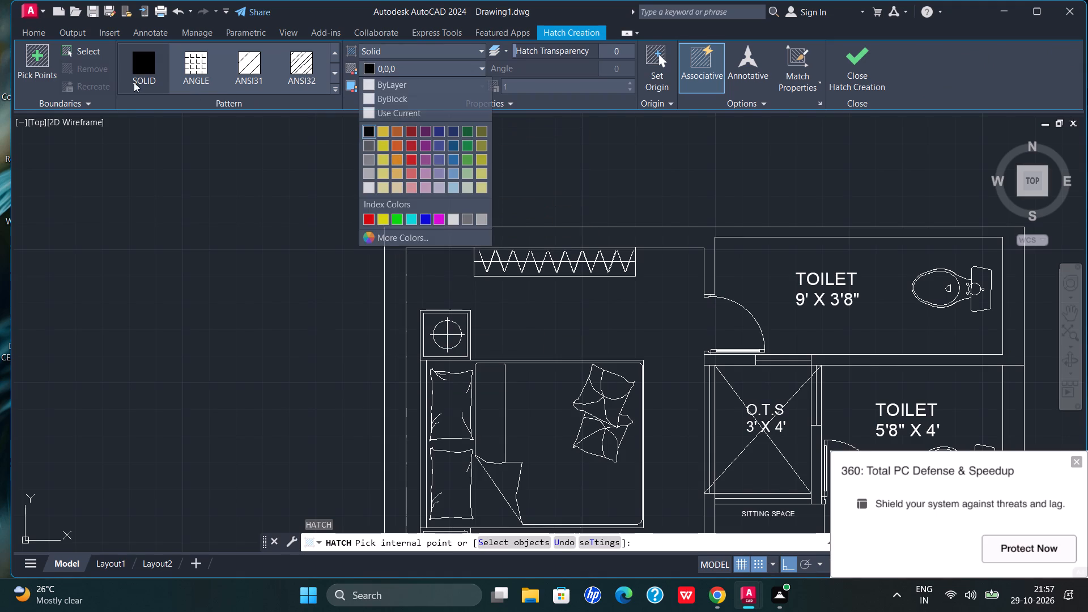
left_click(142, 72)
scroll(347, 187, "down", 1)
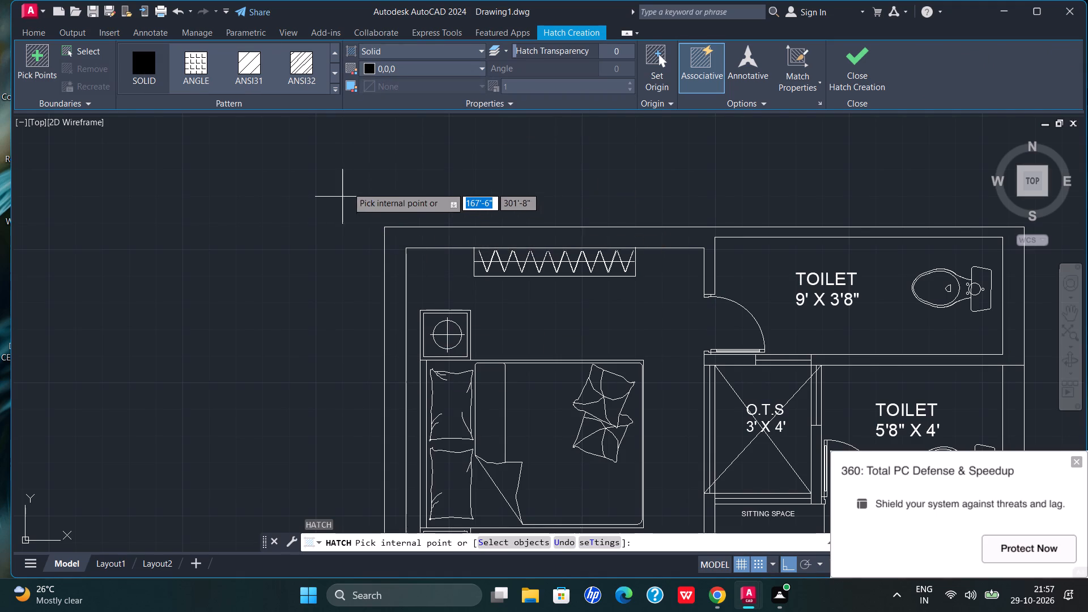
scroll(346, 186, "down", 3)
scroll(399, 205, "up", 4)
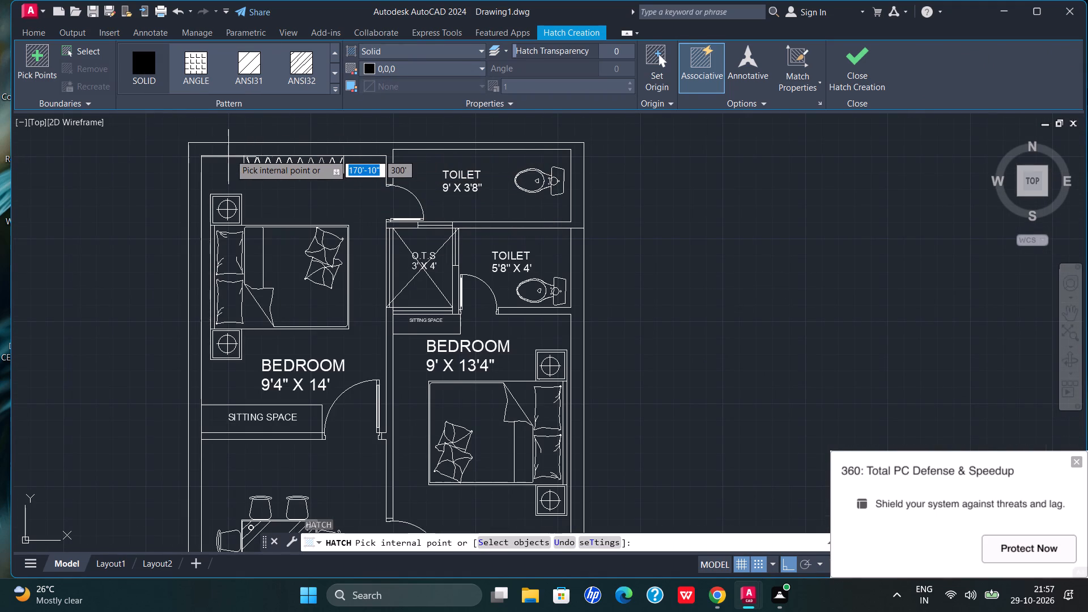
scroll(243, 143, "down", 4)
scroll(244, 297, "up", 5)
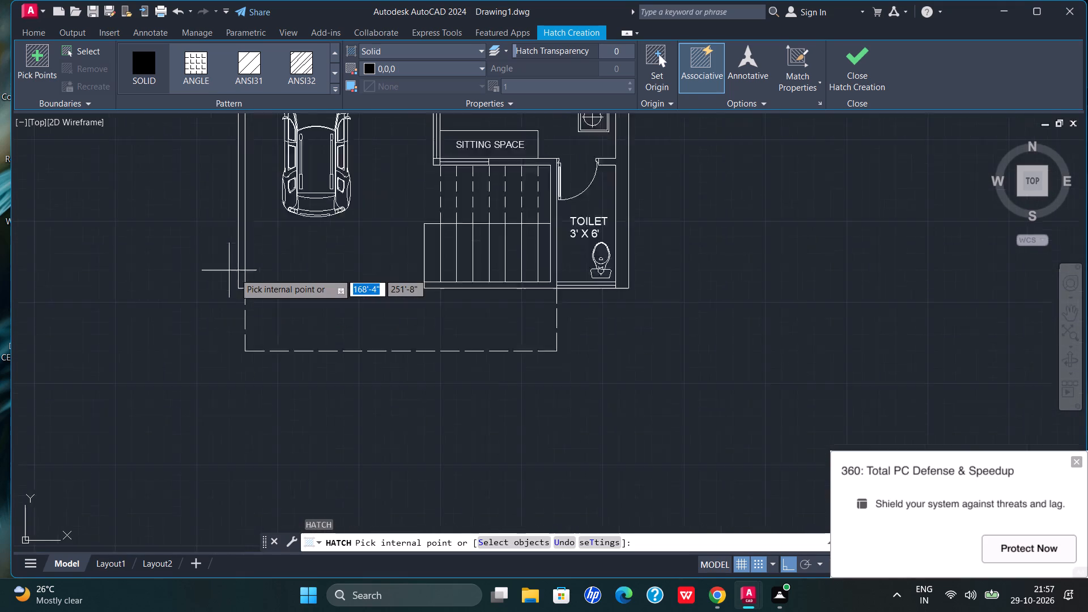
scroll(235, 273, "up", 2)
scroll(262, 320, "up", 4)
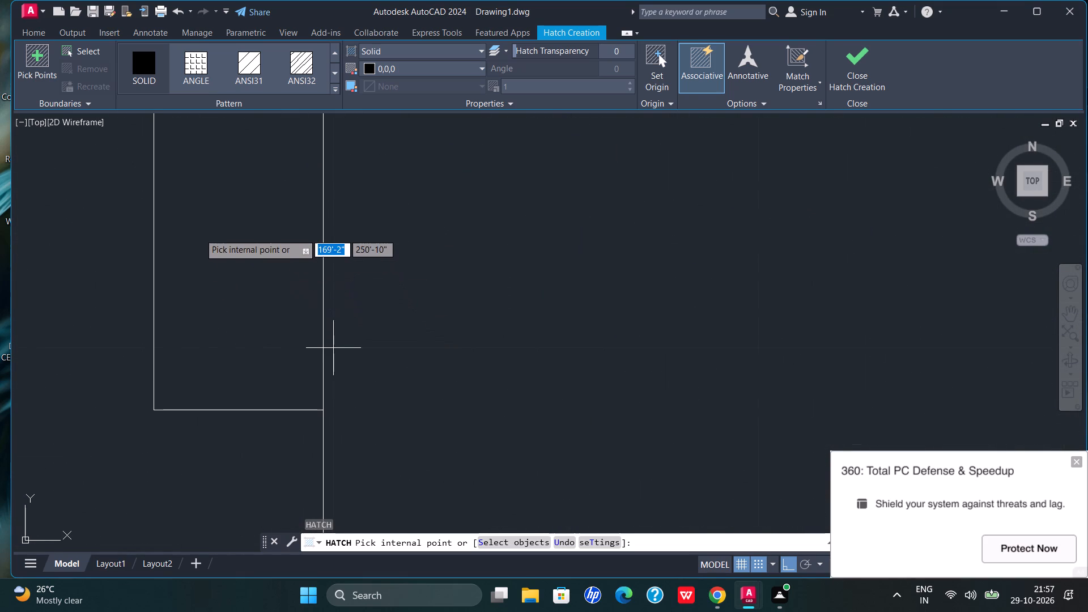
scroll(199, 203, "down", 7)
scroll(232, 337, "down", 7)
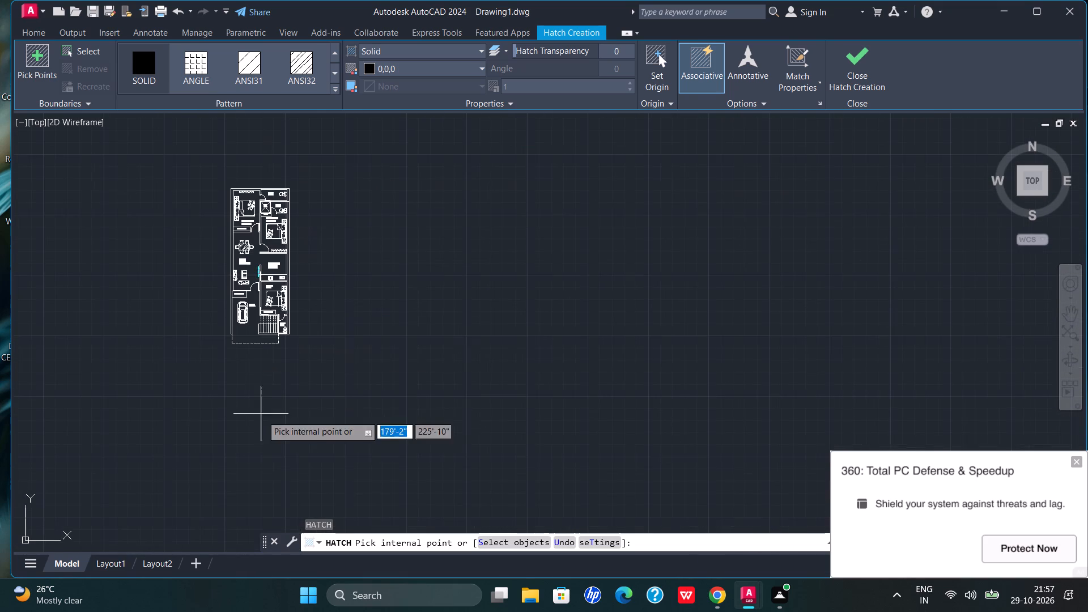
scroll(285, 229, "up", 4)
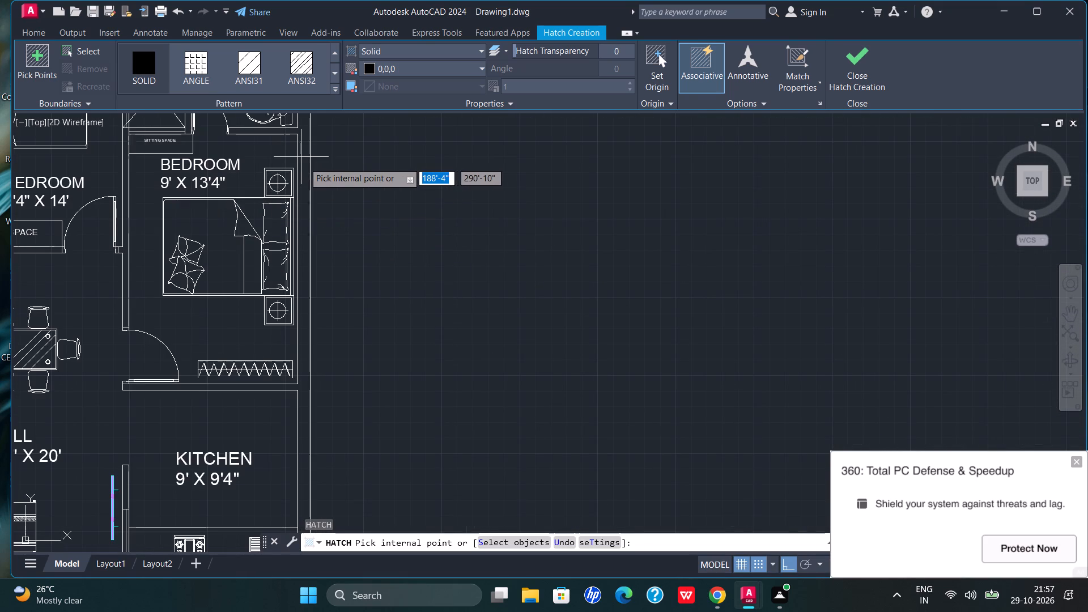
left_click(304, 162)
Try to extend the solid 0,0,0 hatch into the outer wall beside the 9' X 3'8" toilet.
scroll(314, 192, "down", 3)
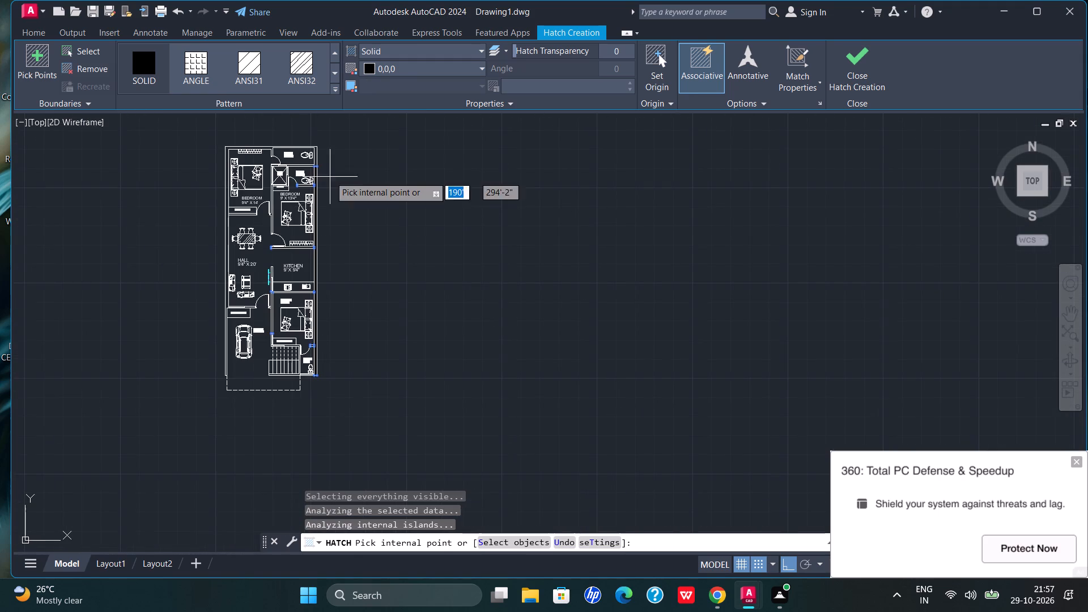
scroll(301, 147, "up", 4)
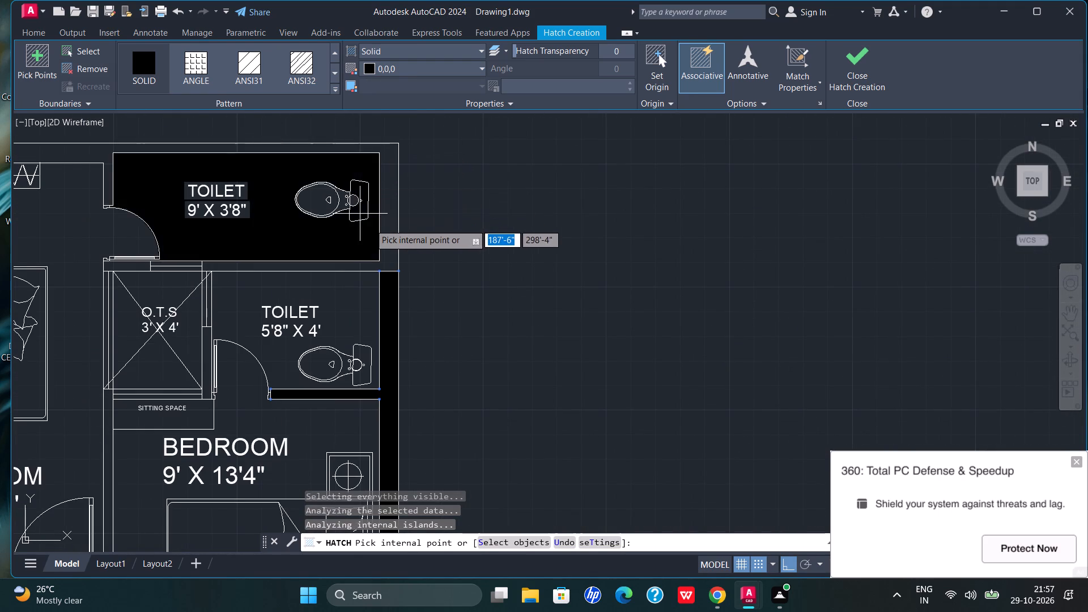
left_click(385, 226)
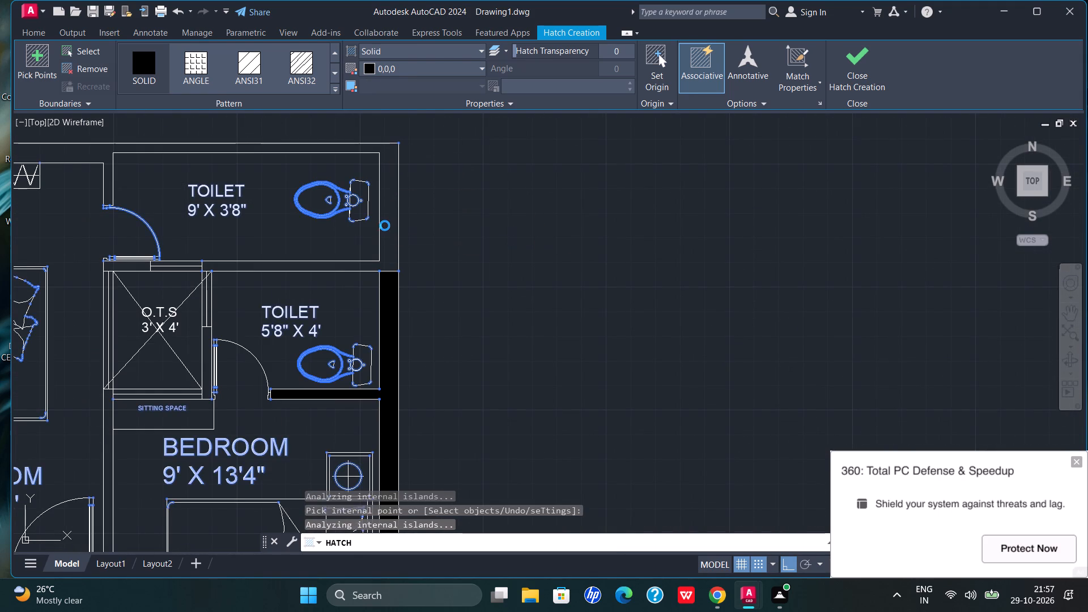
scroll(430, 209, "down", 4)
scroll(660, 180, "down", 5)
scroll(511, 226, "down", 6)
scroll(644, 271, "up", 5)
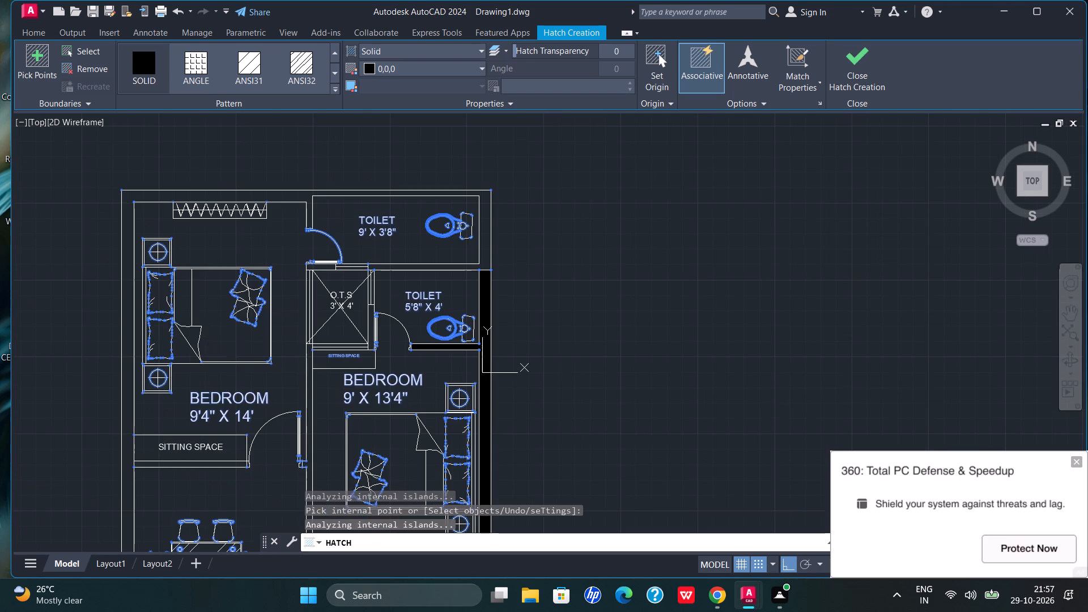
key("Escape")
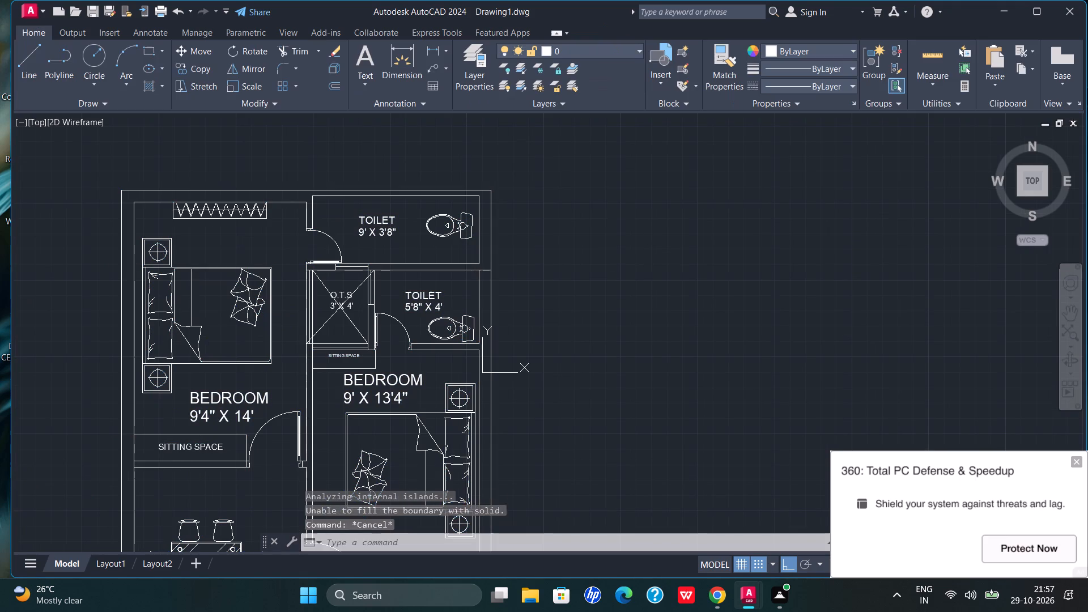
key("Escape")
Trim the line crossing the outer wall thickness at the partition between the 9' X 3'8" and 5'8" X 4' toilets.
scroll(530, 246, "up", 1)
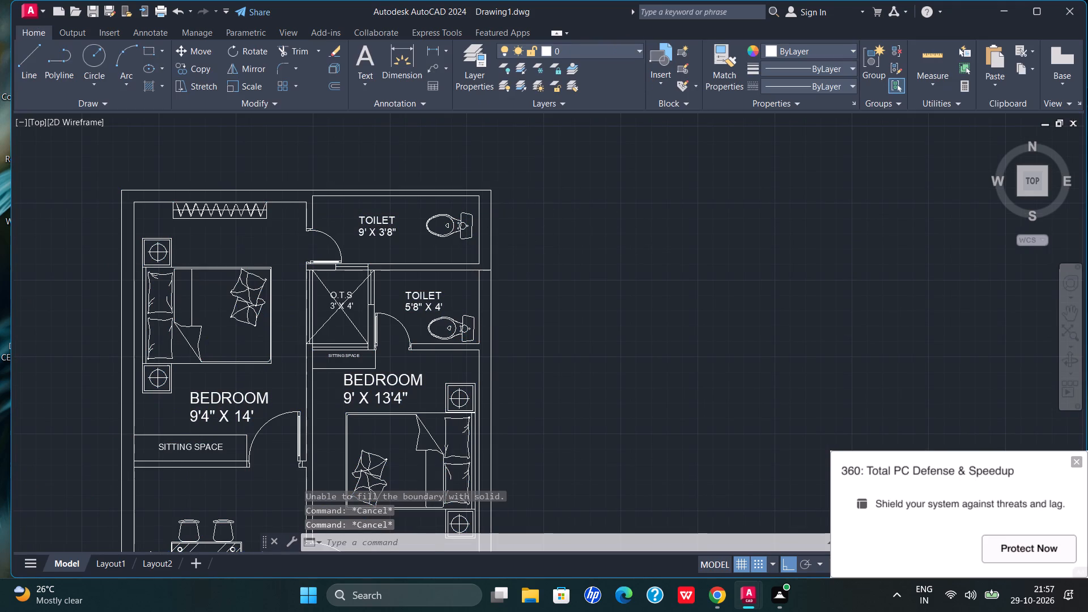
scroll(461, 291, "up", 3)
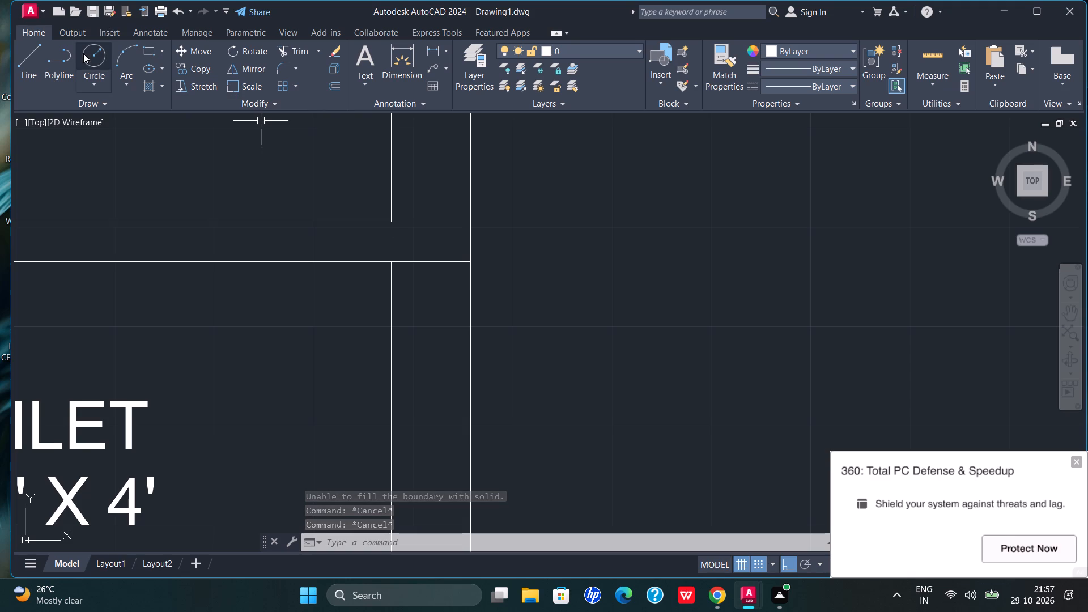
left_click(296, 54)
left_click_drag(426, 235, 426, 244)
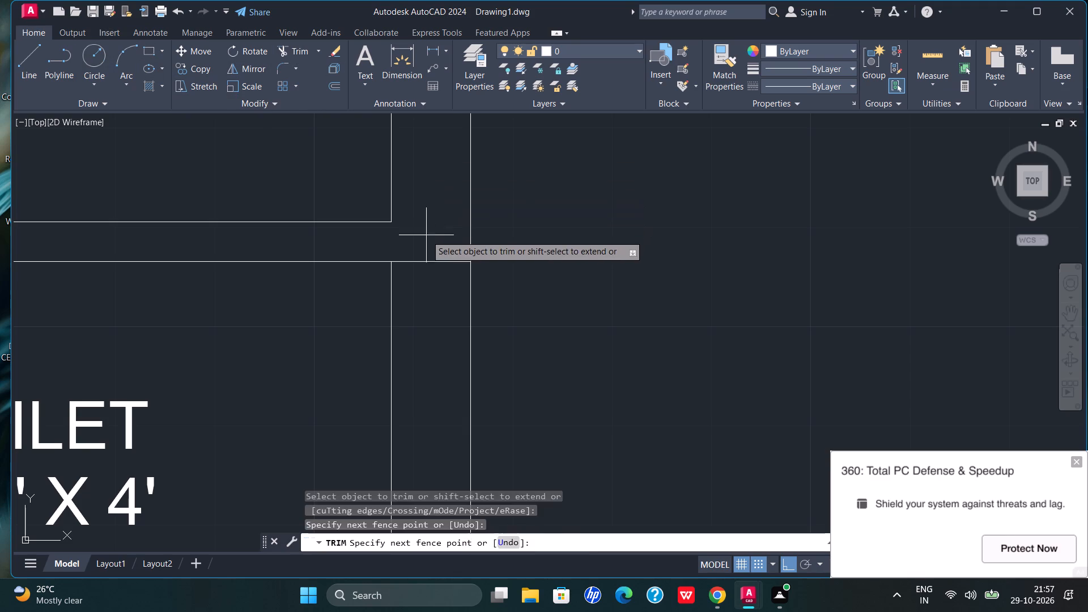
left_click_drag(426, 244, 432, 287)
scroll(435, 286, "down", 3)
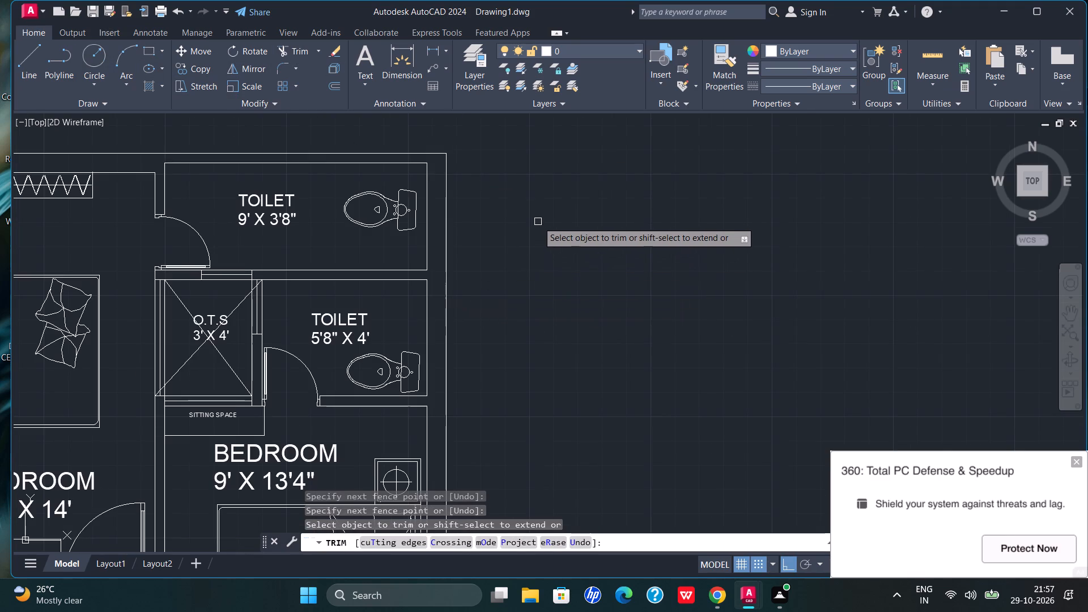
type("HAT")
key("Escape")
key("Escape")
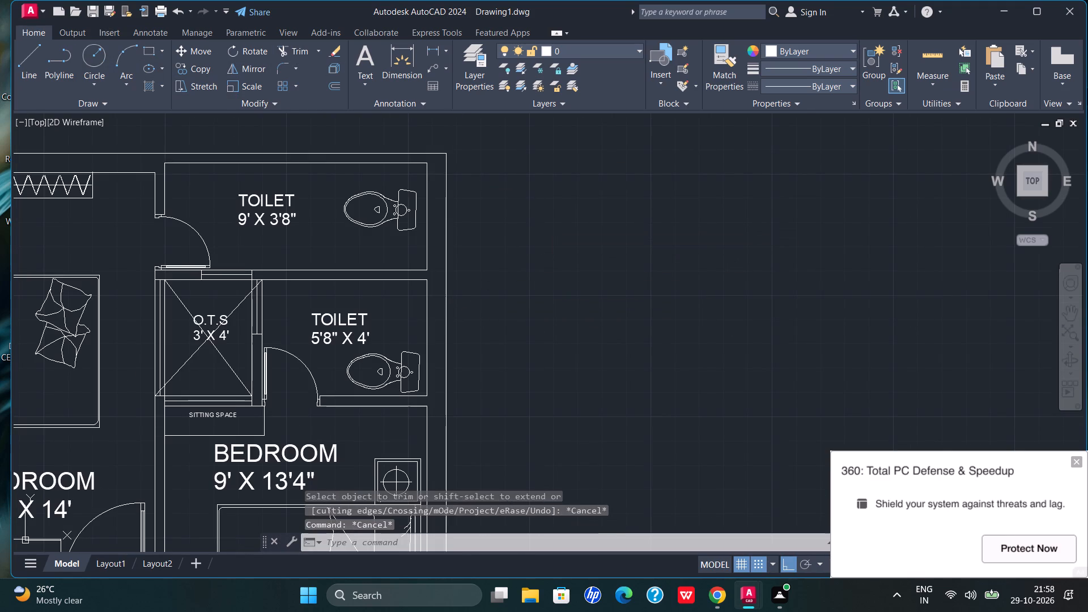
key("Escape")
key("Escape")
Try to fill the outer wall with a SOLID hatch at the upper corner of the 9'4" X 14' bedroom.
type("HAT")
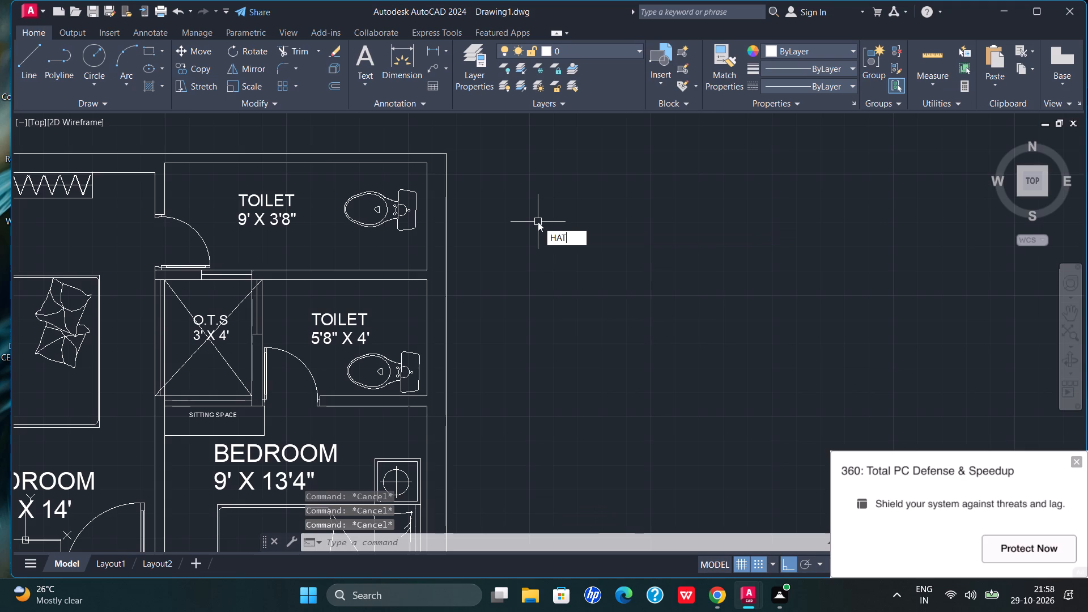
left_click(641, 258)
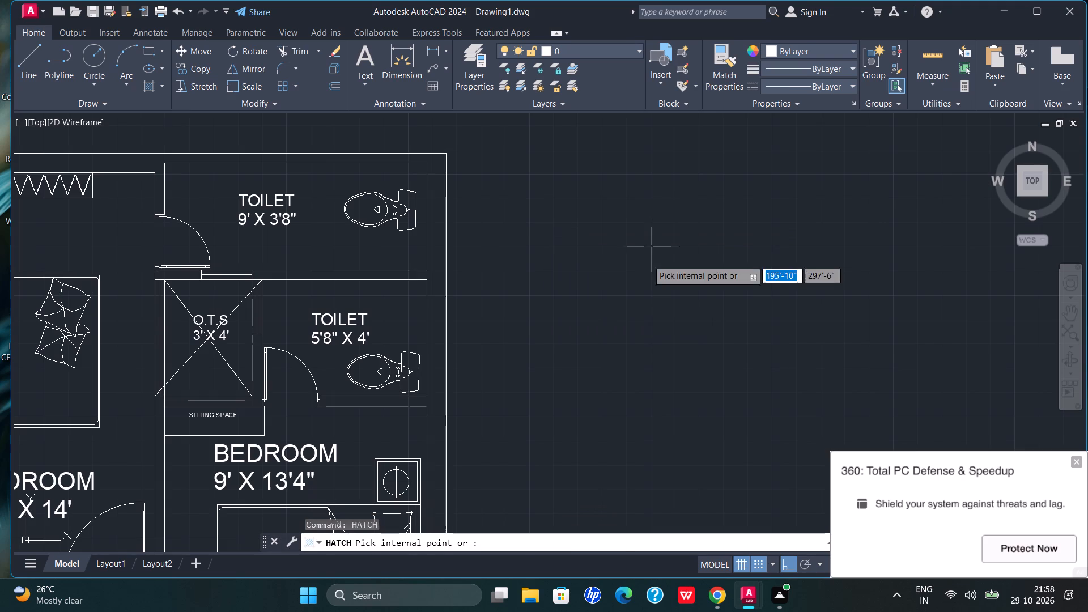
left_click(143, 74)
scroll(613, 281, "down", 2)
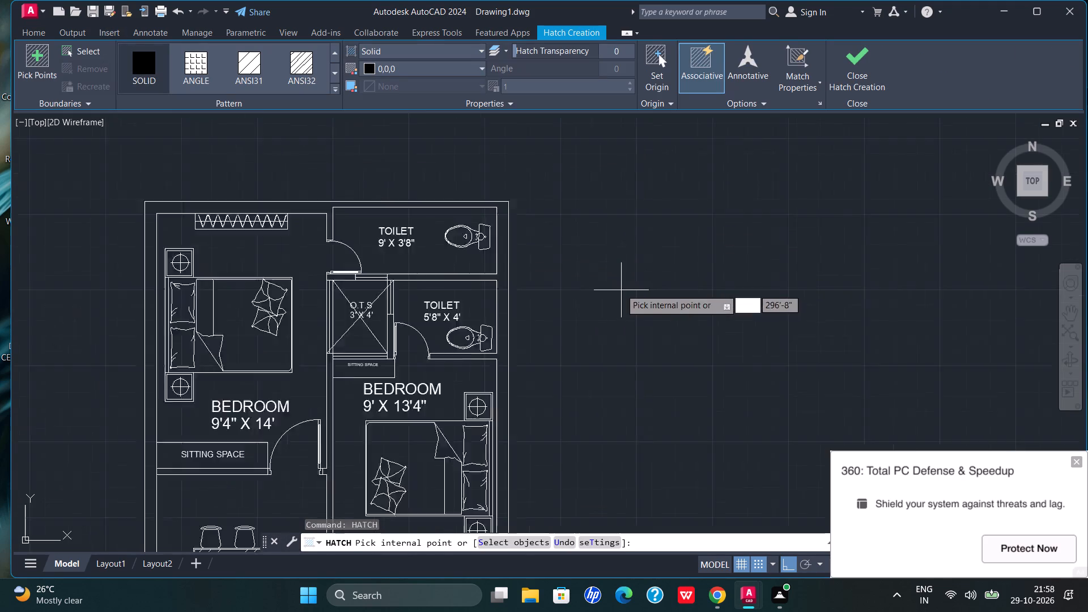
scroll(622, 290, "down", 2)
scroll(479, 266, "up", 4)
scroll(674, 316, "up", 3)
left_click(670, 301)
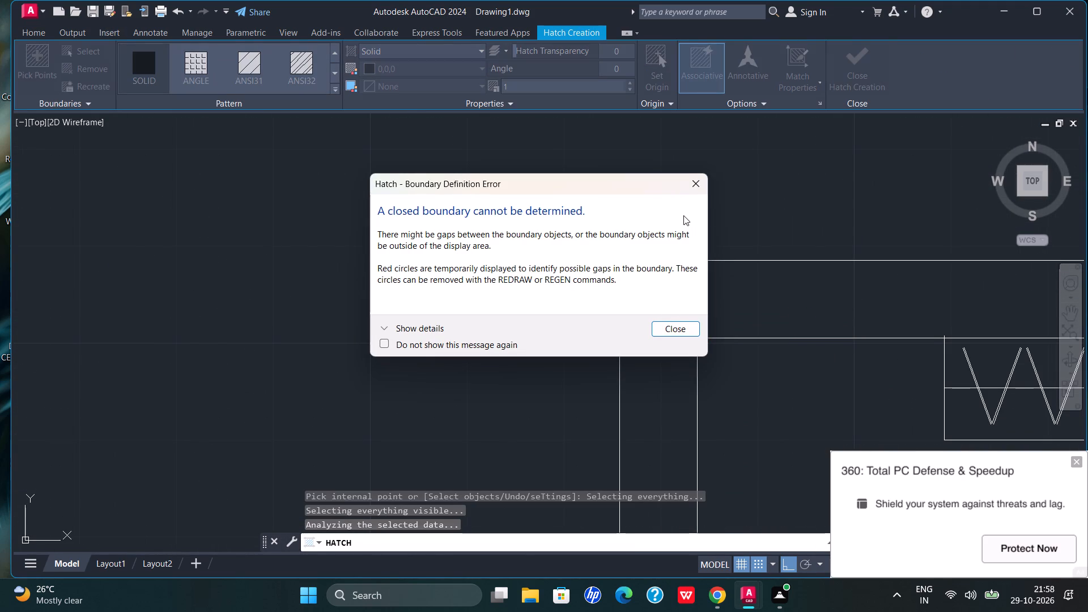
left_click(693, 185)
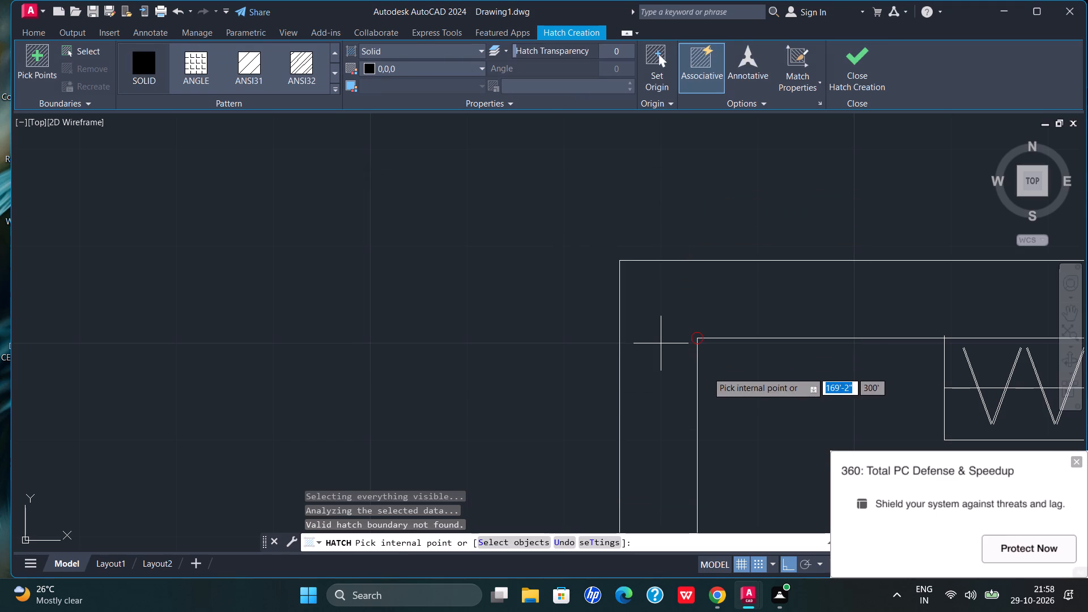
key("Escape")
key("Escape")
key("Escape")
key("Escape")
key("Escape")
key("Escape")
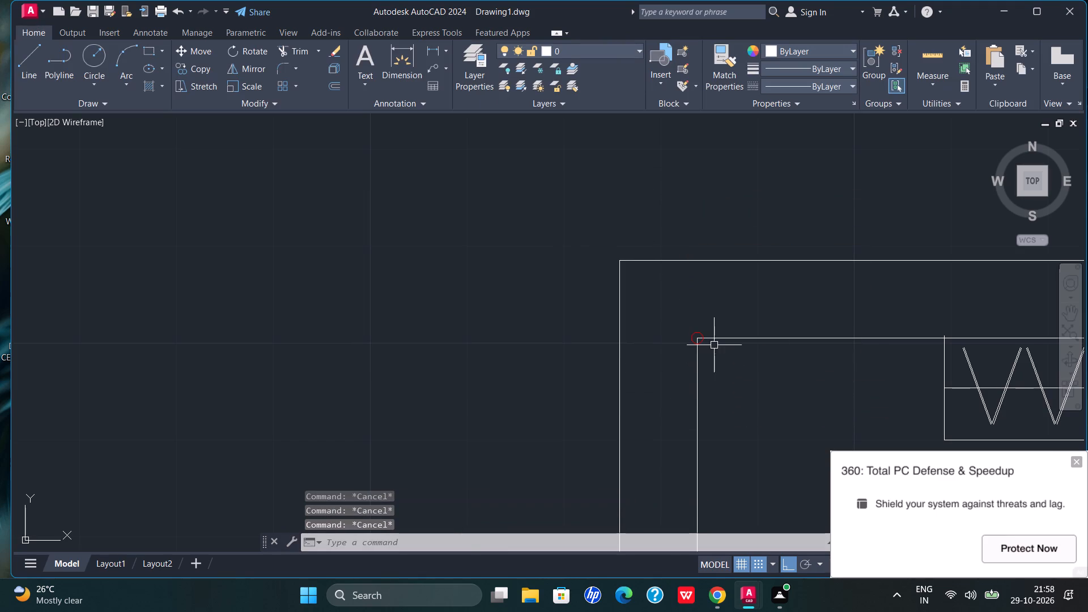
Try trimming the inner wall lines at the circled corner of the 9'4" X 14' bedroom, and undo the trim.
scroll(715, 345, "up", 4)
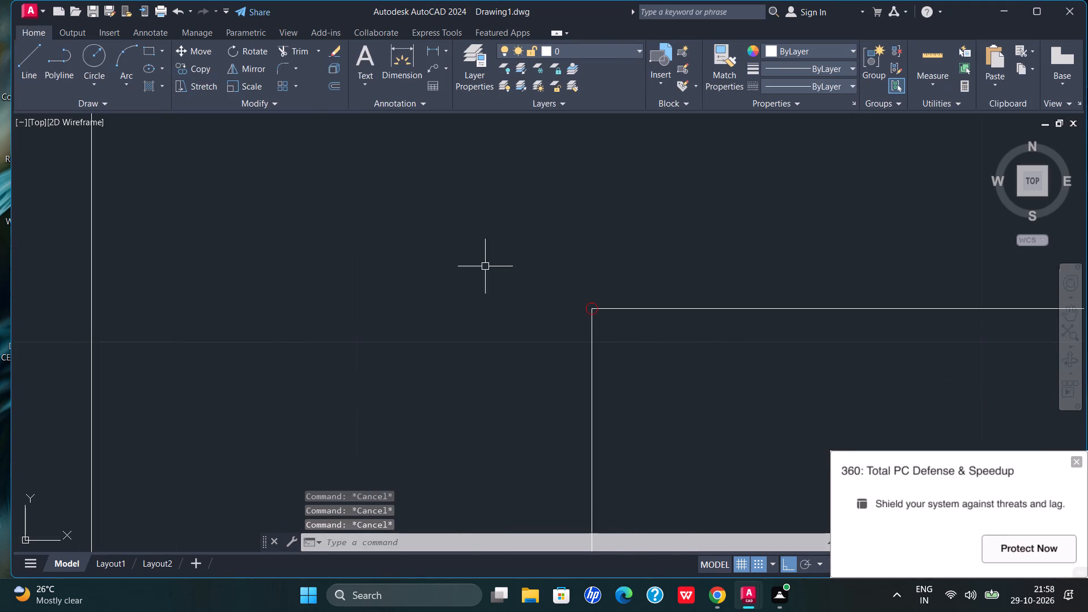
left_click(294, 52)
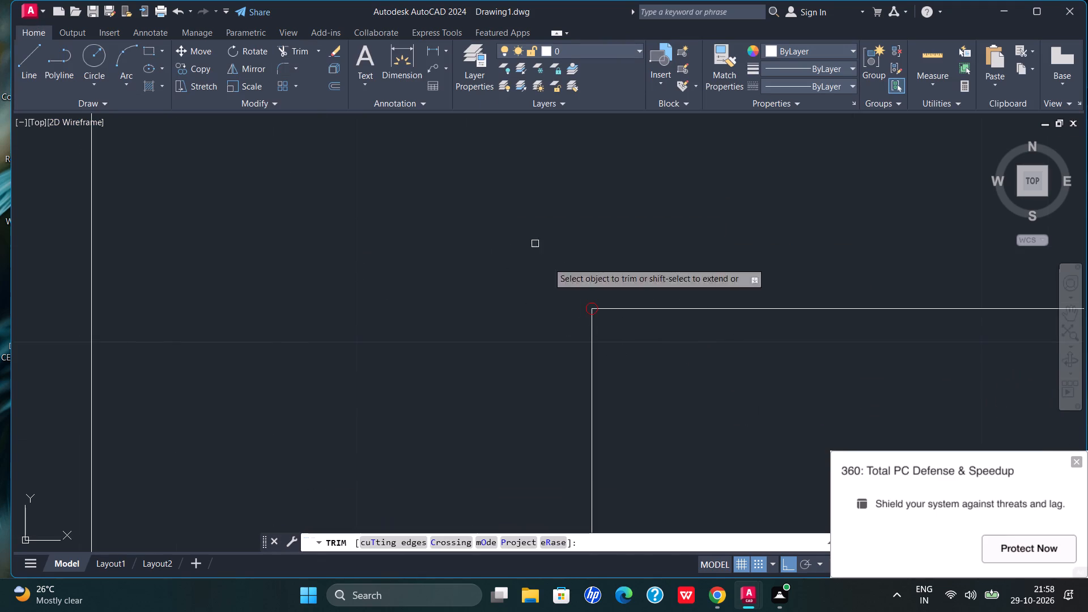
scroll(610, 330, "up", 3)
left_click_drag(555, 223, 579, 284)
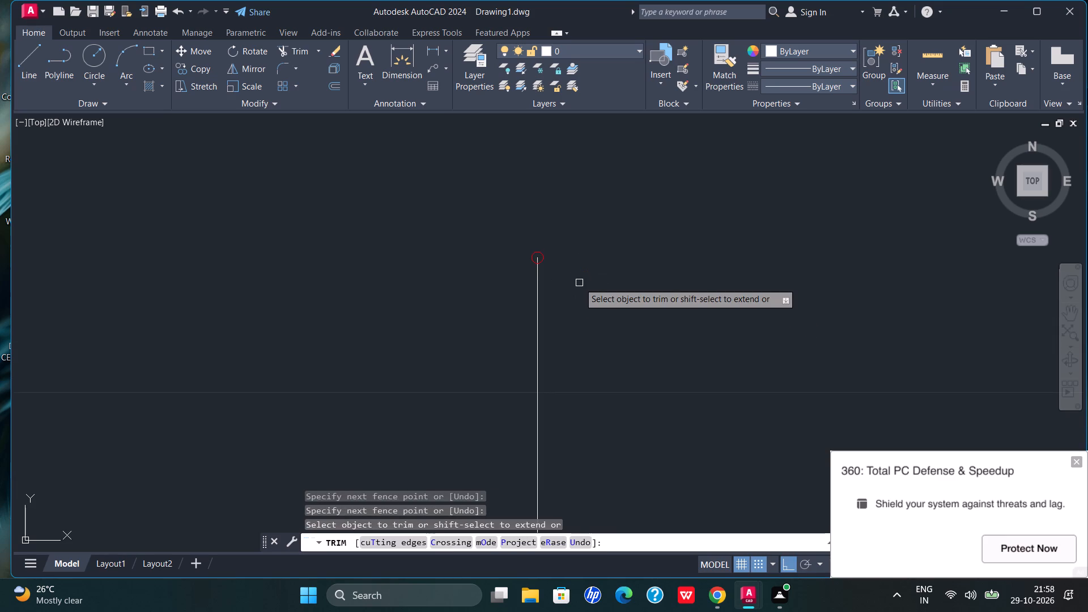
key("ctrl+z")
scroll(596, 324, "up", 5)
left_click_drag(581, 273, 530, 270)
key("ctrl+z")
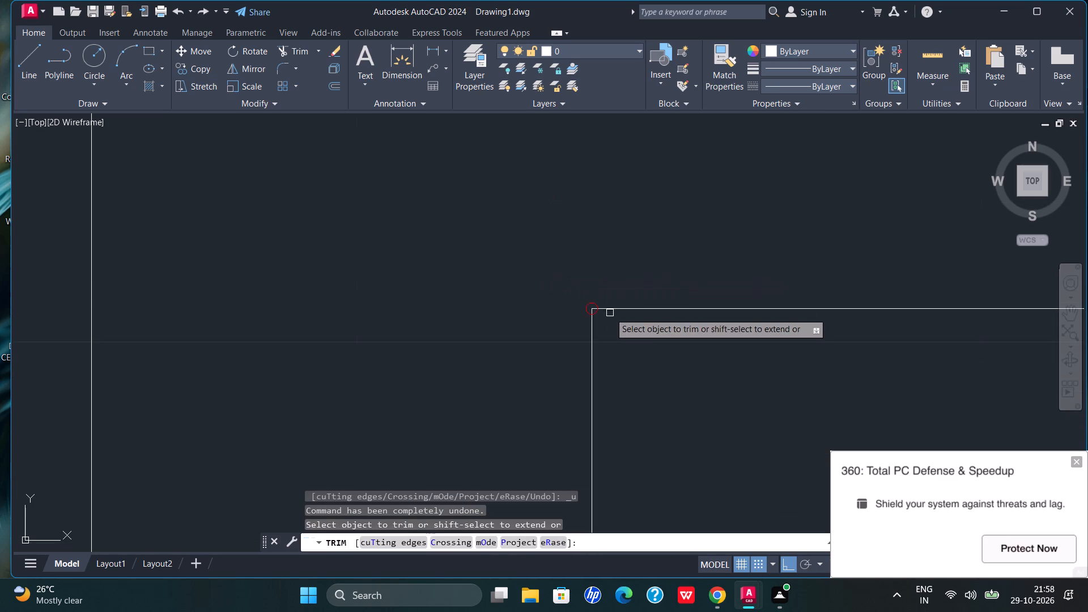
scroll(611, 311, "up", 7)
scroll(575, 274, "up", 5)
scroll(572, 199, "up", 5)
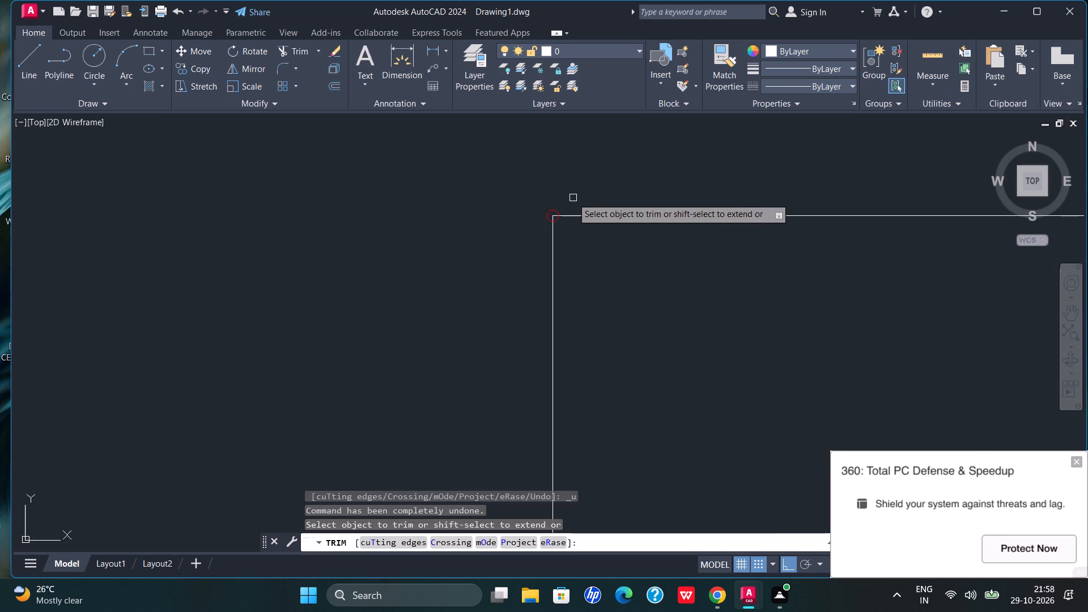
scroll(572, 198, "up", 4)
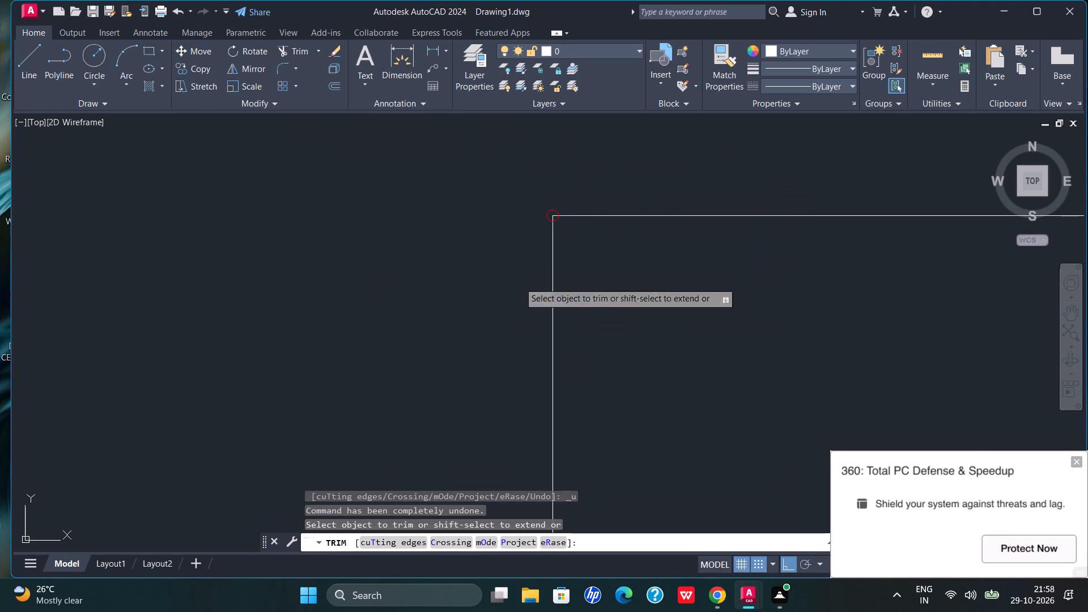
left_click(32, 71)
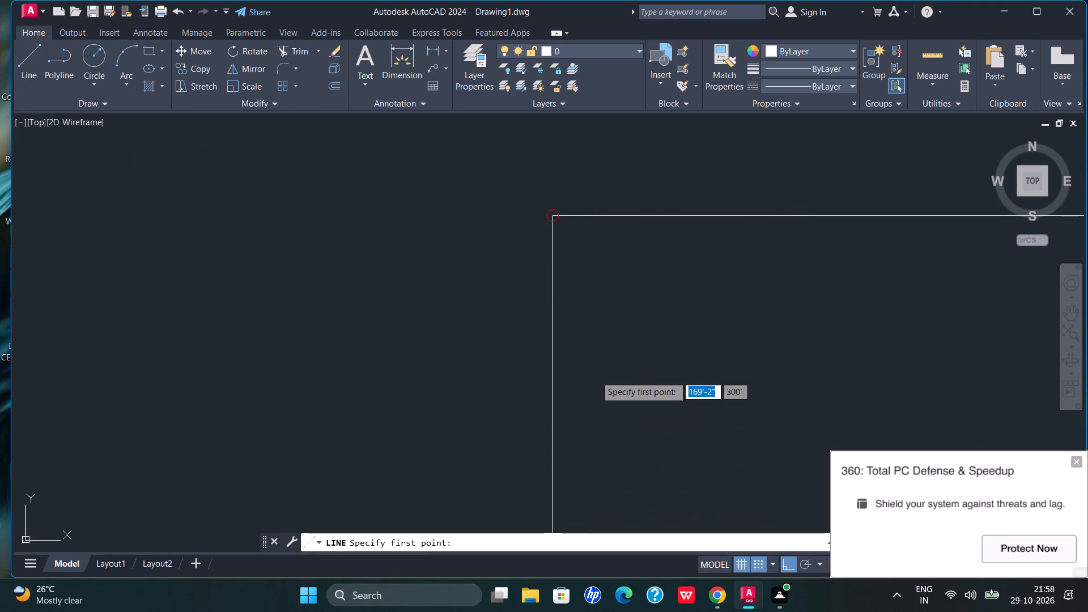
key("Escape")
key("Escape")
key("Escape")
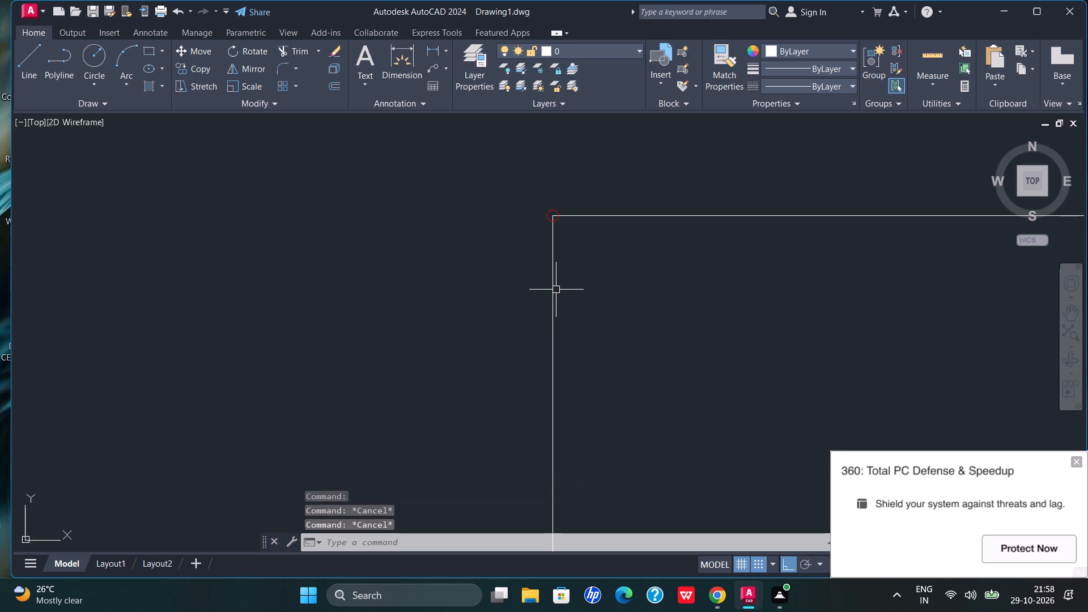
Stretch the vertical inner wall line at the bedroom's circled corner about 2'-5" upward, past the outer wall line.
left_click(552, 279)
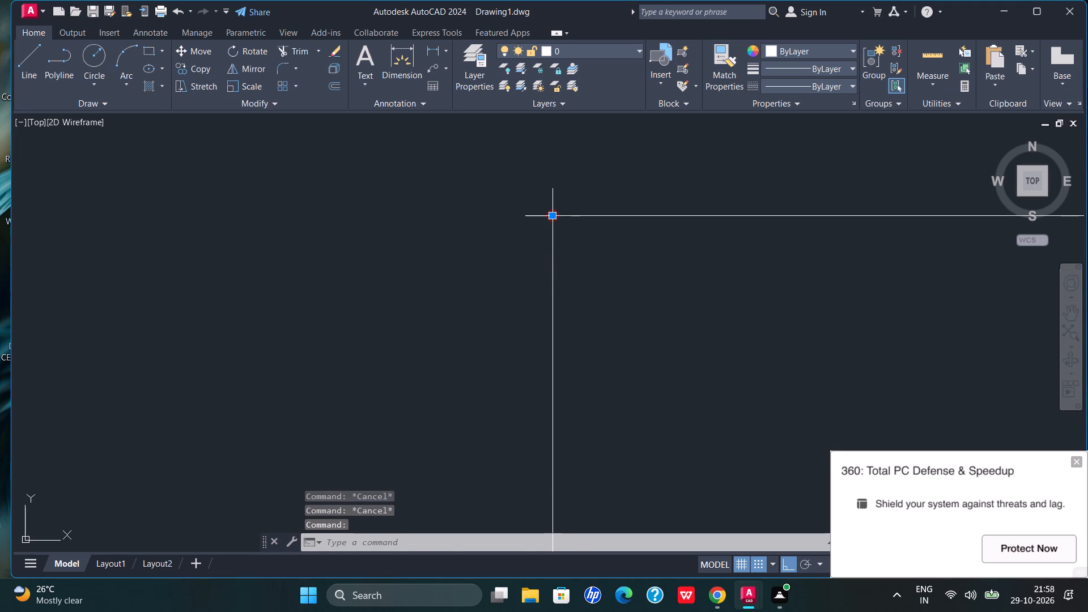
left_click(553, 214)
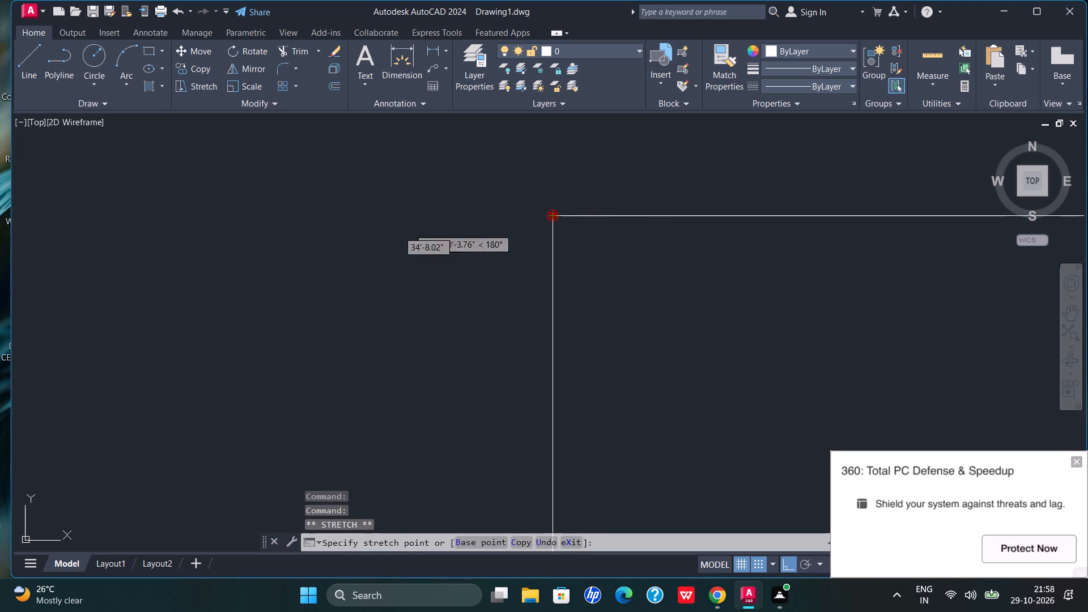
scroll(398, 294, "down", 4)
scroll(411, 180, "down", 5)
scroll(397, 226, "down", 3)
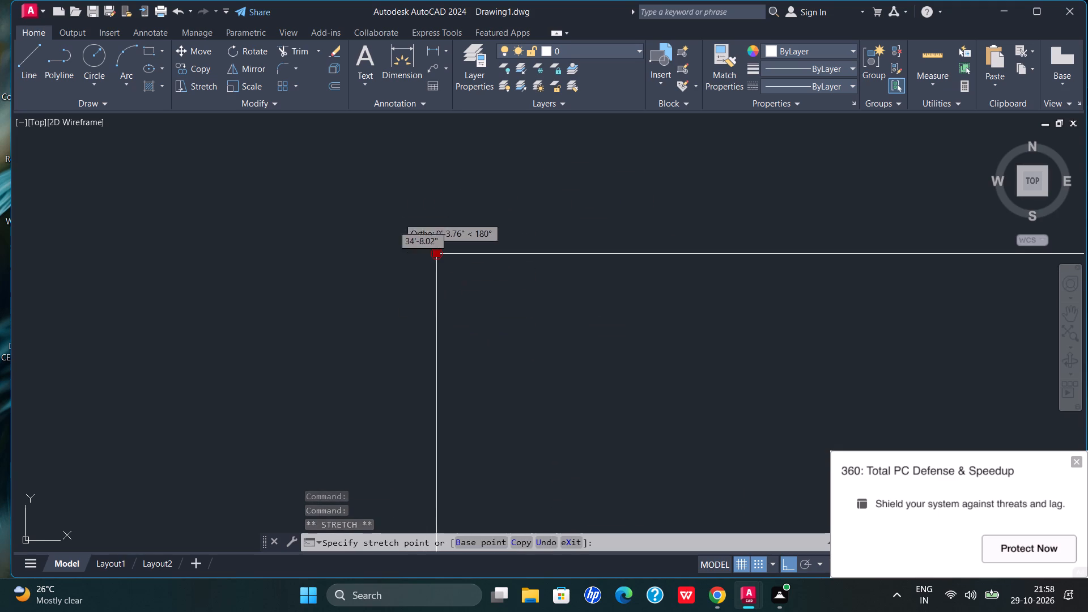
scroll(396, 231, "down", 2)
scroll(412, 351, "down", 13)
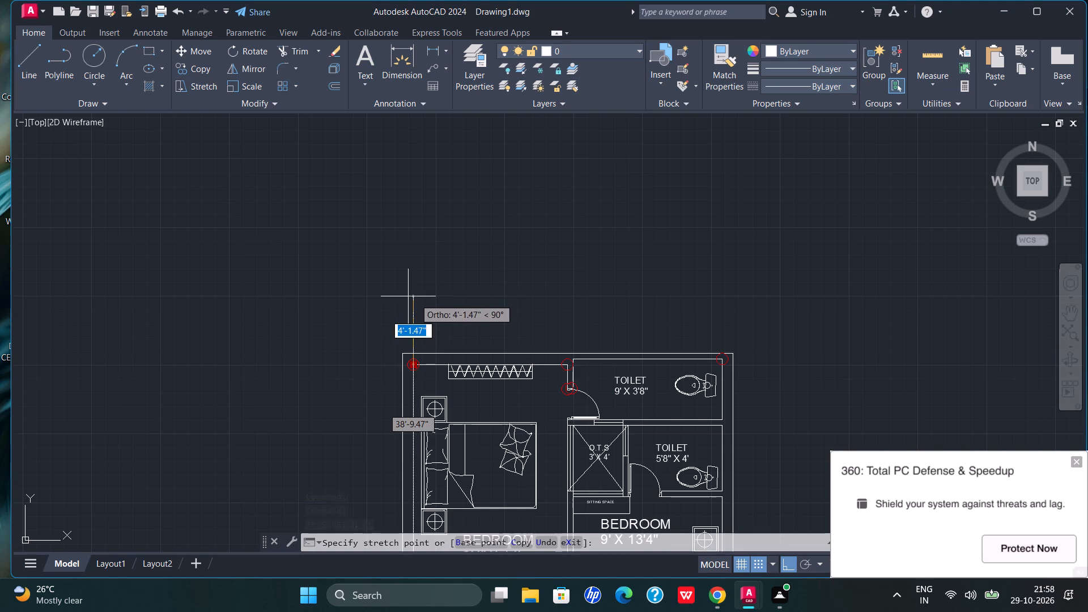
scroll(420, 321, "up", 3)
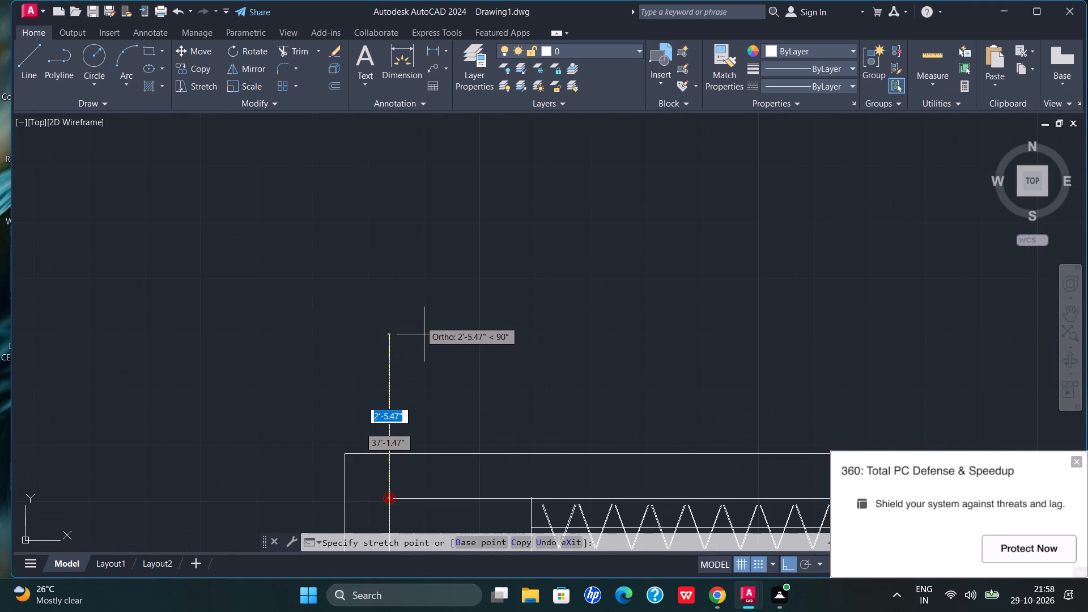
left_click(420, 321)
Stretch the horizontal inner wall line at the same circled corner outward past the outer wall line.
scroll(462, 276, "down", 2)
scroll(457, 386, "up", 4)
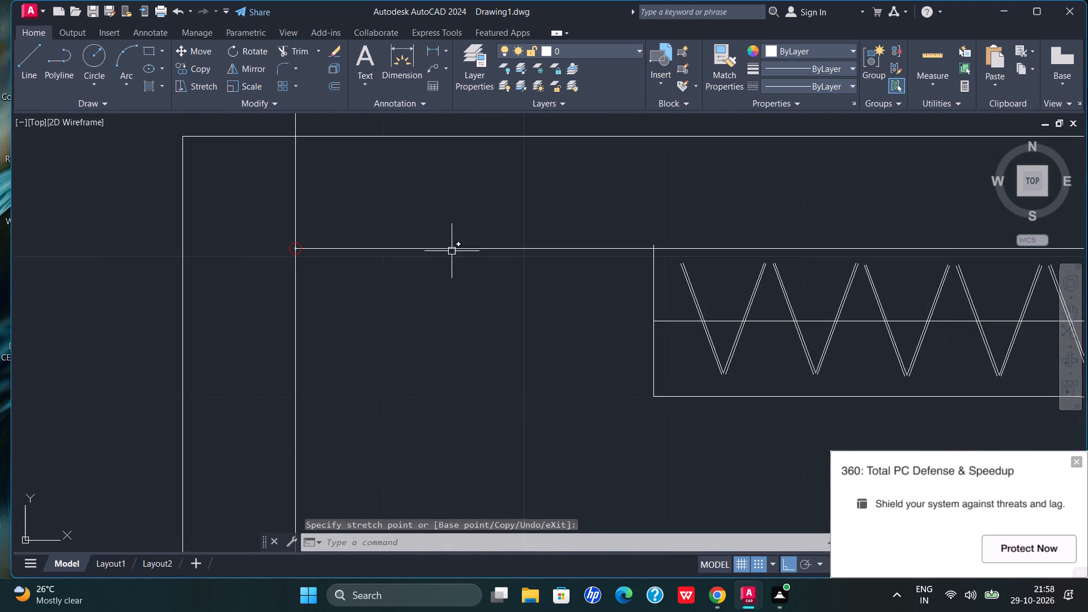
left_click(449, 247)
left_click(294, 249)
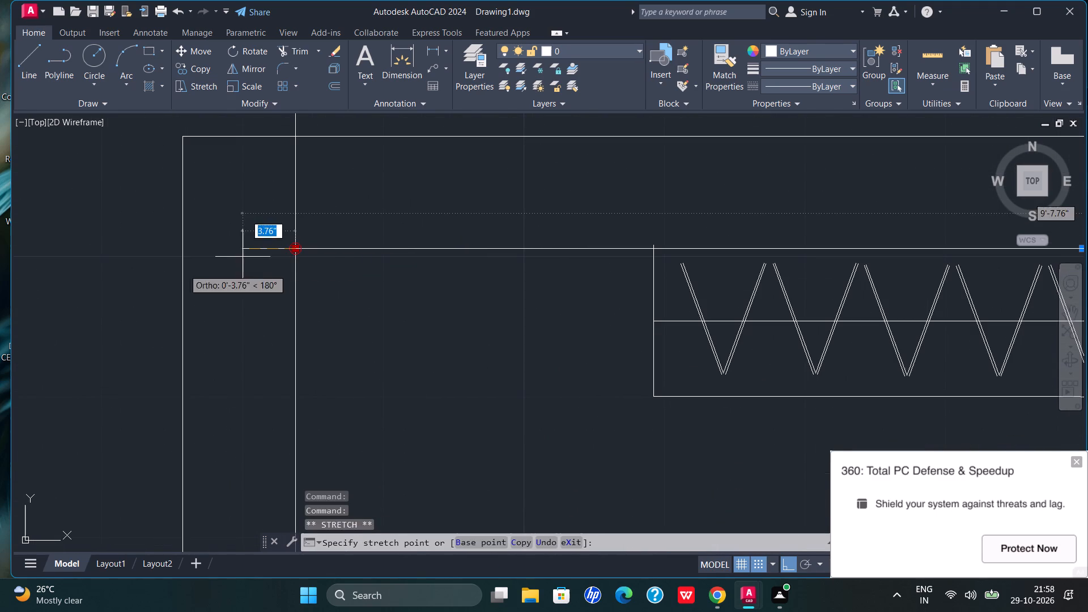
left_click(166, 273)
key("Escape")
key("Escape")
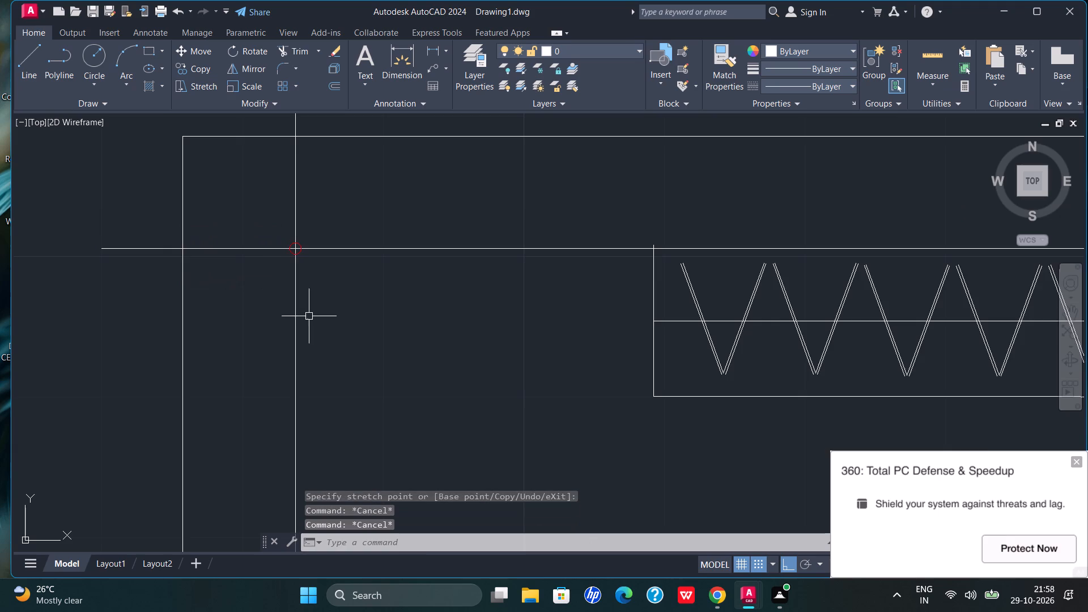
Trim the overshooting ends of both inner wall lines at the circled upper corner of the 9'4" X 14' bedroom.
scroll(301, 379, "down", 2)
left_click(277, 50)
left_click_drag(337, 211, 318, 216)
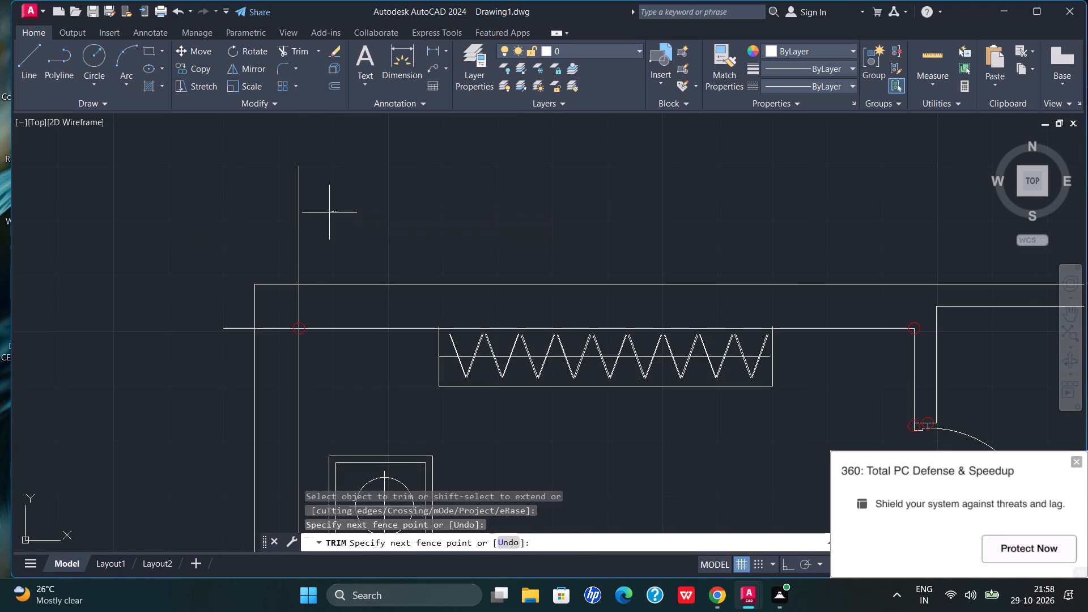
left_click_drag(318, 216, 292, 226)
left_click_drag(330, 298, 288, 307)
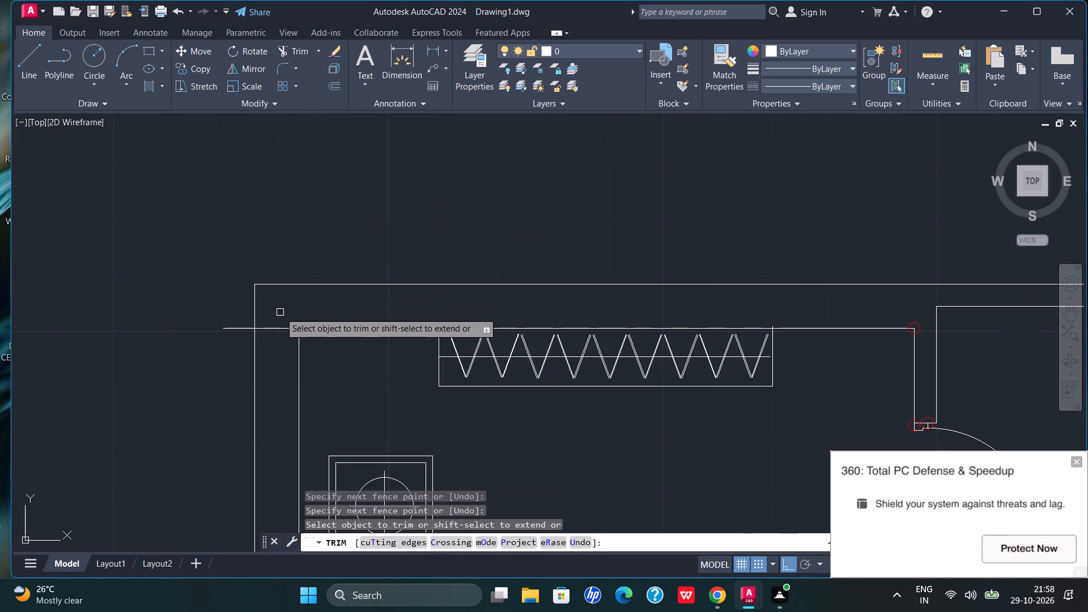
left_click_drag(280, 312, 275, 337)
left_click_drag(227, 311, 233, 346)
Examine the circled wall corner and door jamb between the 9'4" X 14' bedroom and the 9' X 3'8" toilet for gaps.
scroll(118, 314, "down", 3)
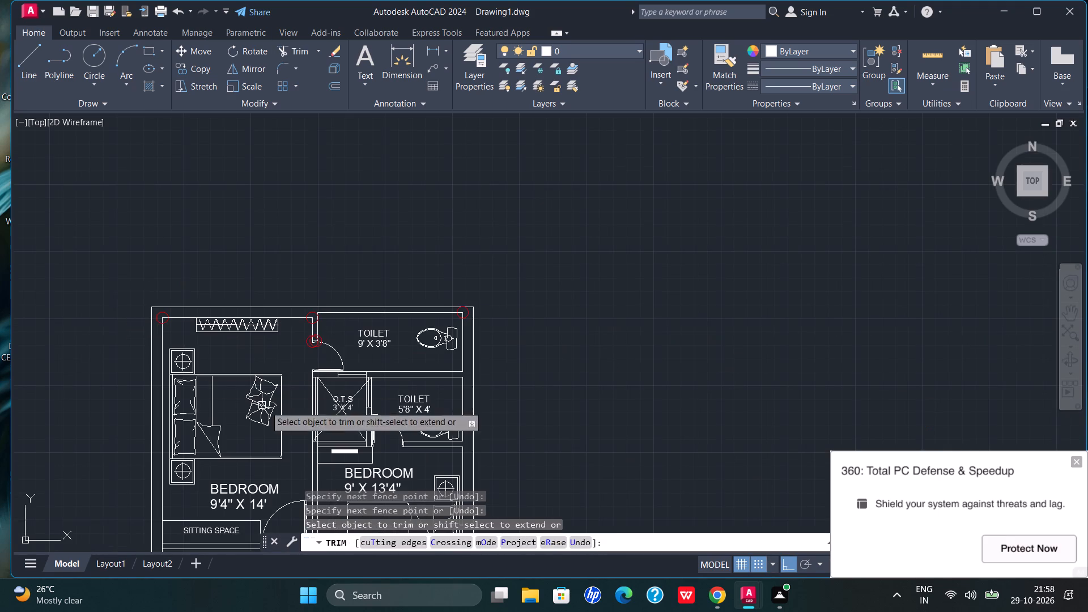
scroll(304, 344, "up", 6)
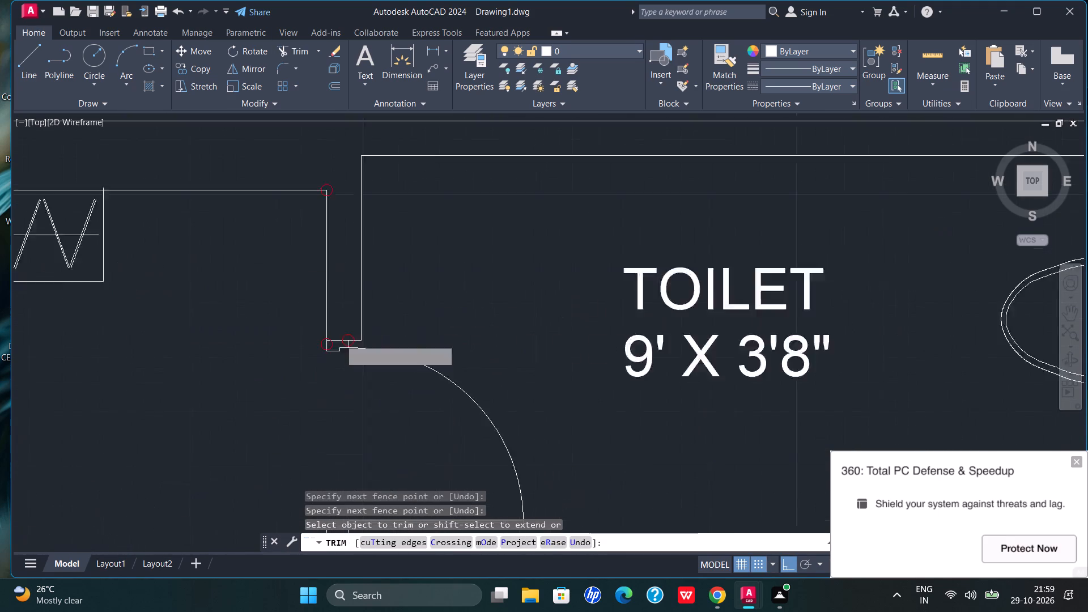
scroll(318, 347, "up", 3)
scroll(209, 351, "up", 4)
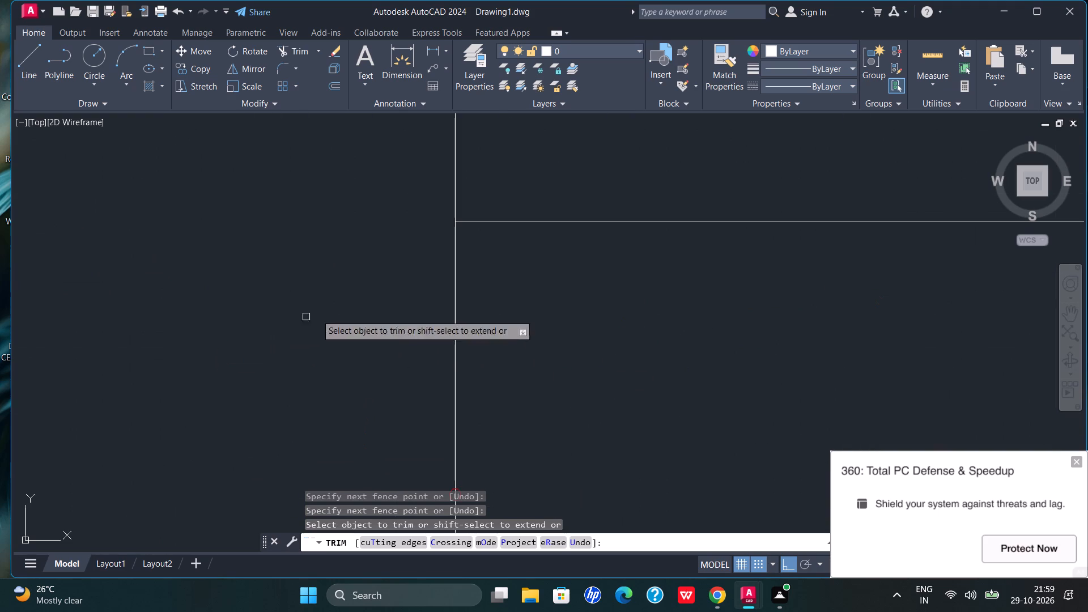
scroll(475, 237, "up", 3)
scroll(432, 226, "down", 20)
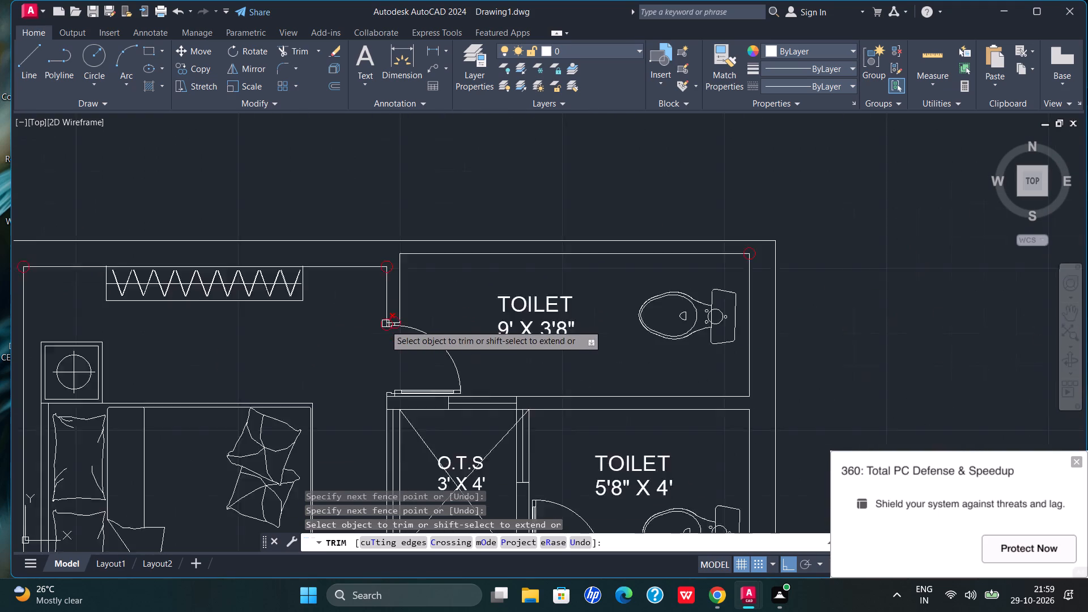
scroll(384, 328, "down", 3)
key("Escape")
key("Escape")
key("Escape")
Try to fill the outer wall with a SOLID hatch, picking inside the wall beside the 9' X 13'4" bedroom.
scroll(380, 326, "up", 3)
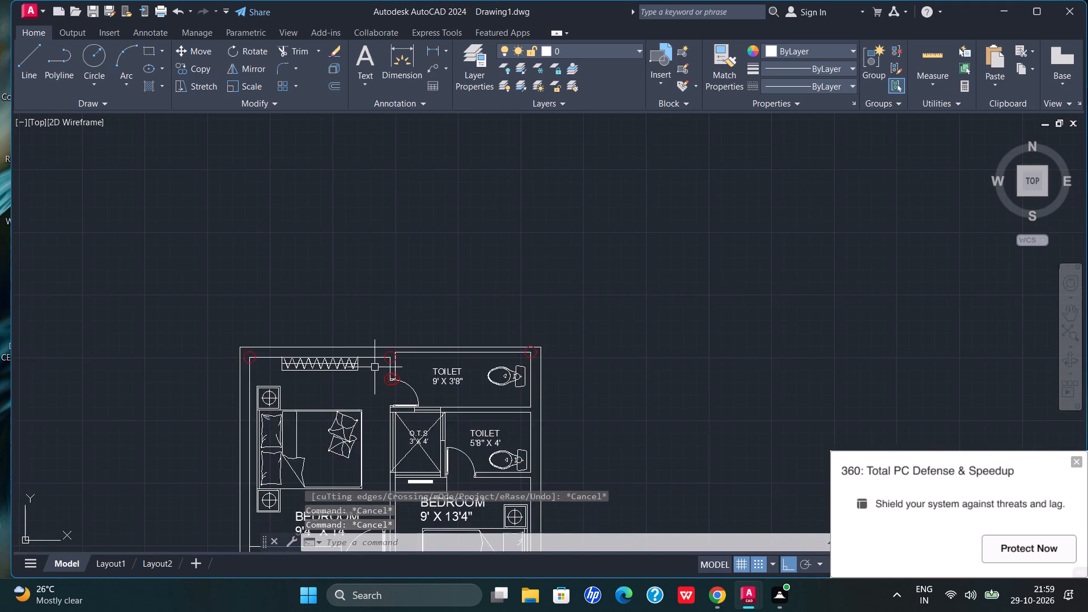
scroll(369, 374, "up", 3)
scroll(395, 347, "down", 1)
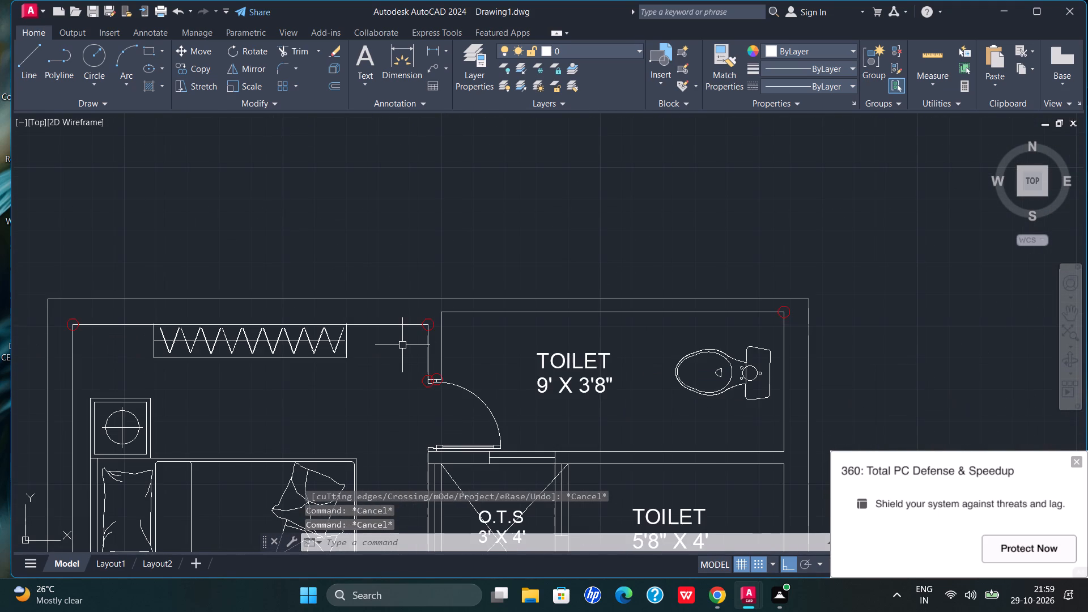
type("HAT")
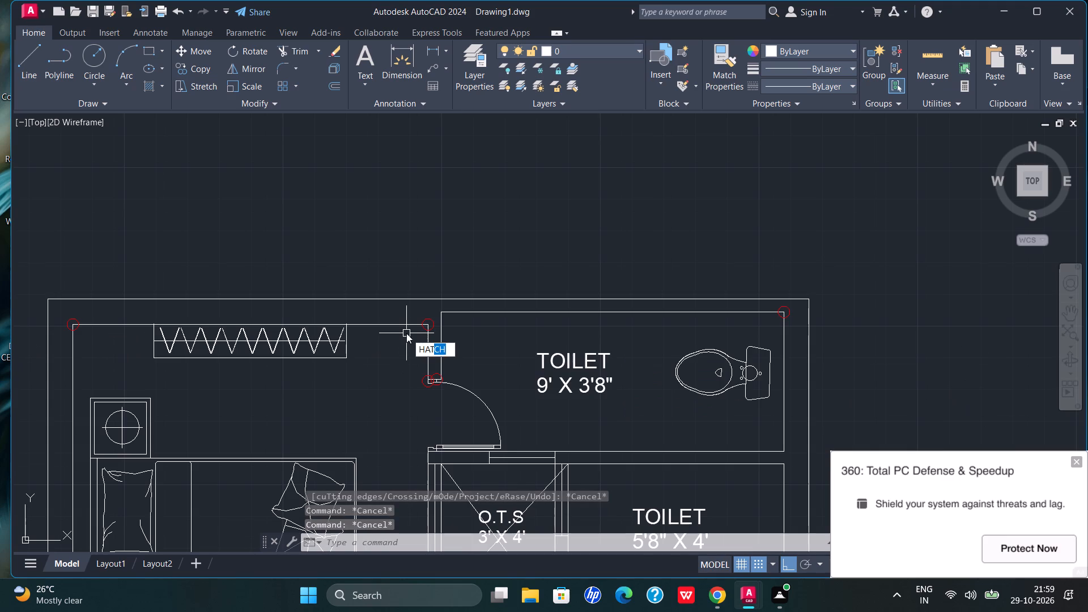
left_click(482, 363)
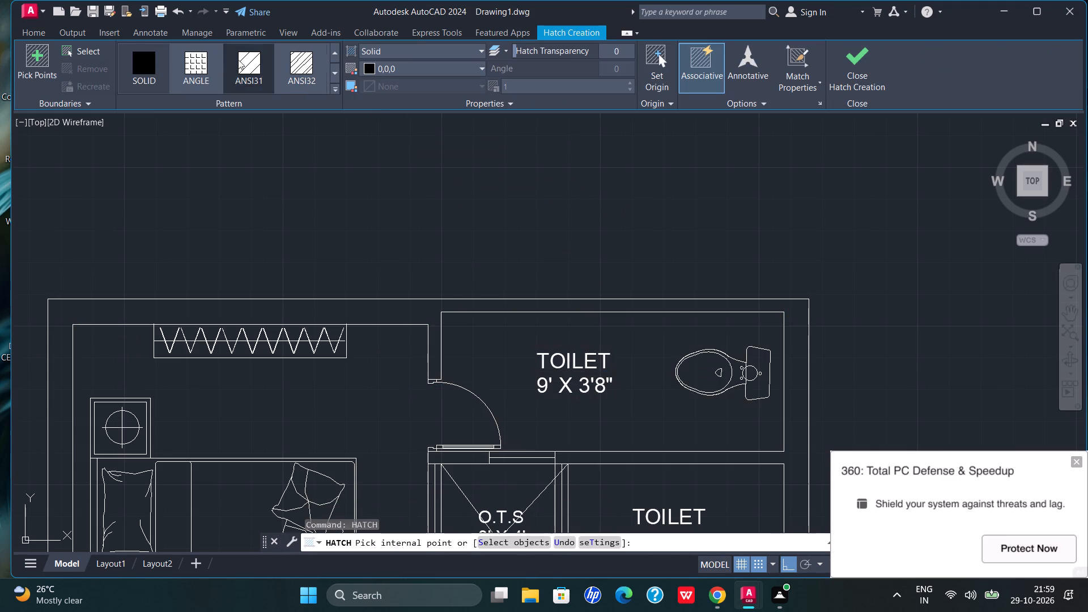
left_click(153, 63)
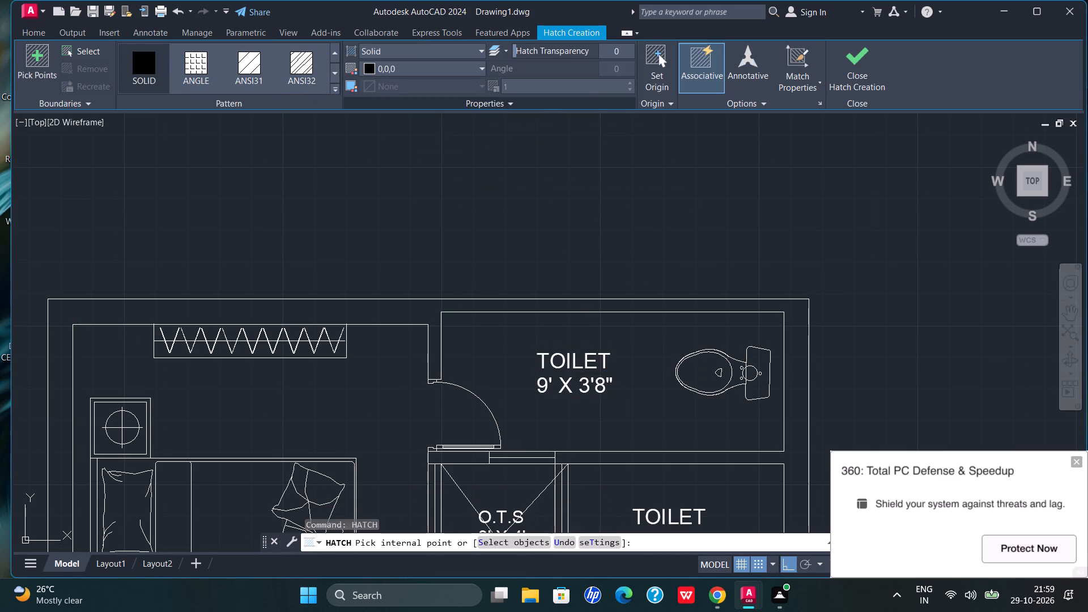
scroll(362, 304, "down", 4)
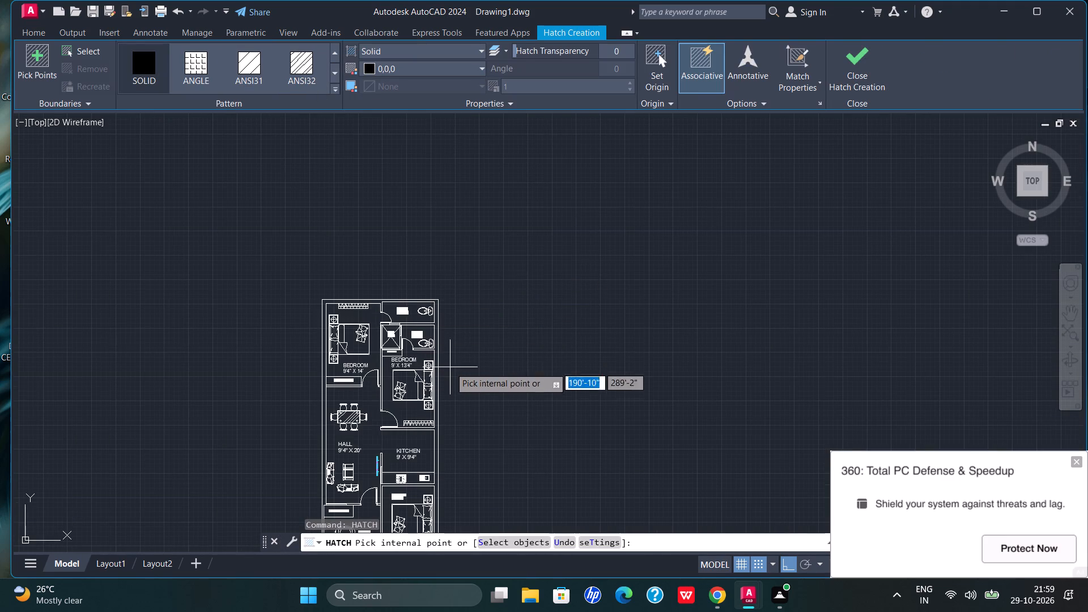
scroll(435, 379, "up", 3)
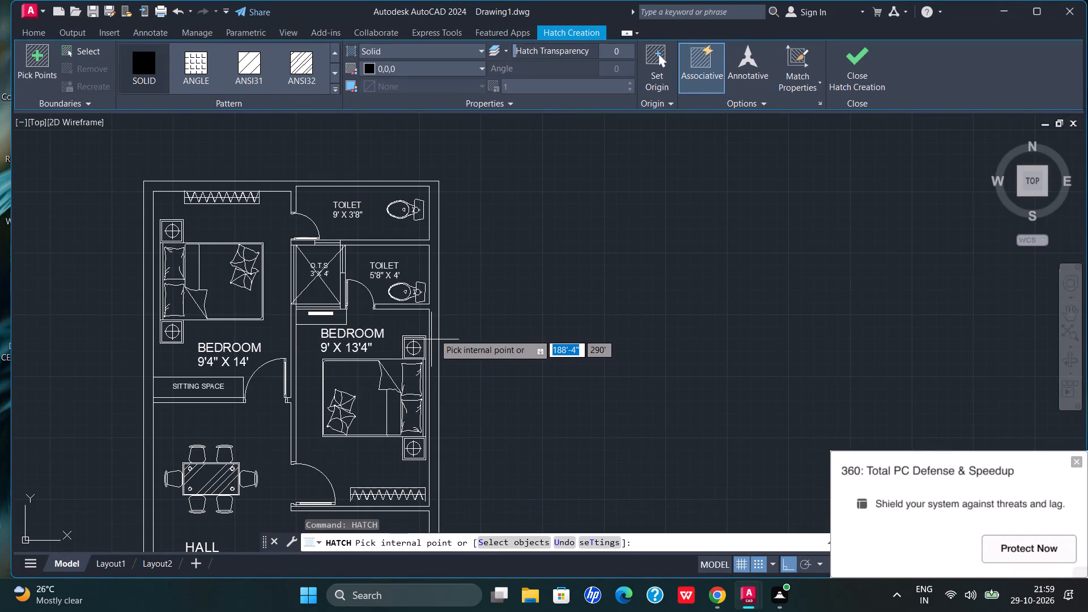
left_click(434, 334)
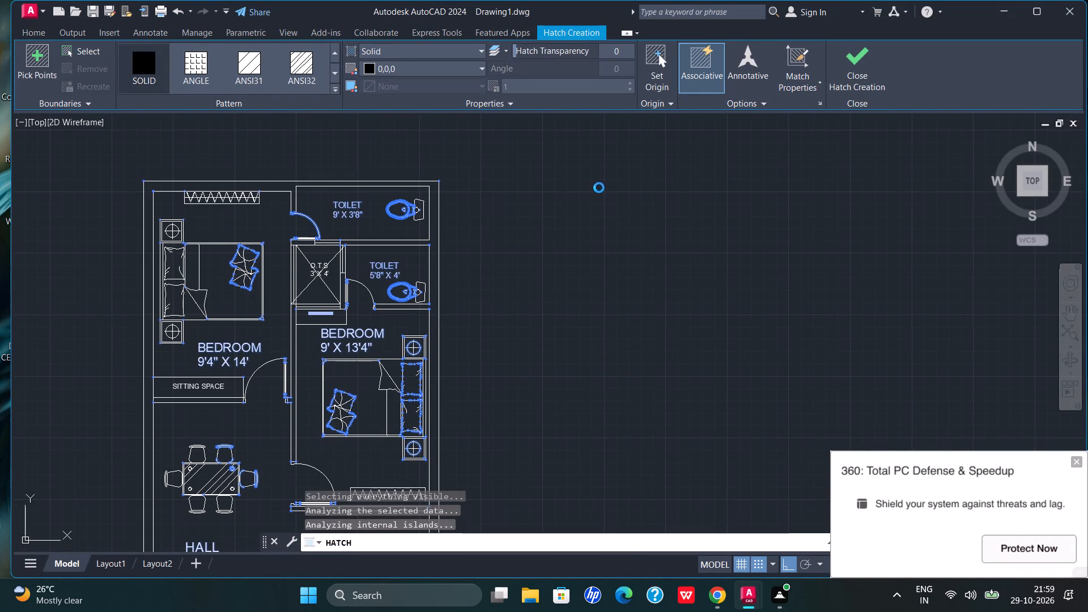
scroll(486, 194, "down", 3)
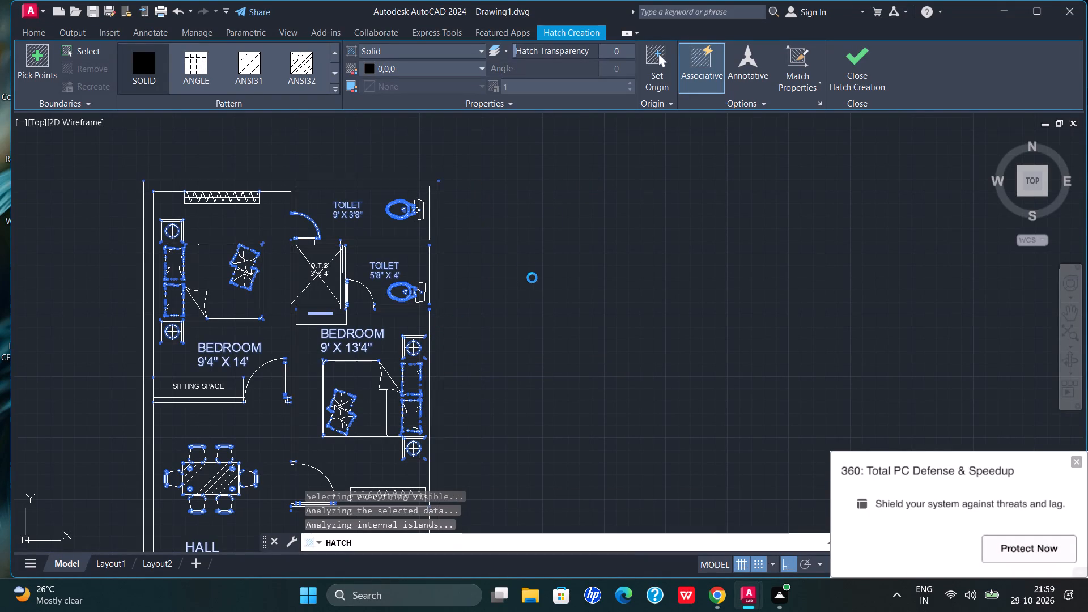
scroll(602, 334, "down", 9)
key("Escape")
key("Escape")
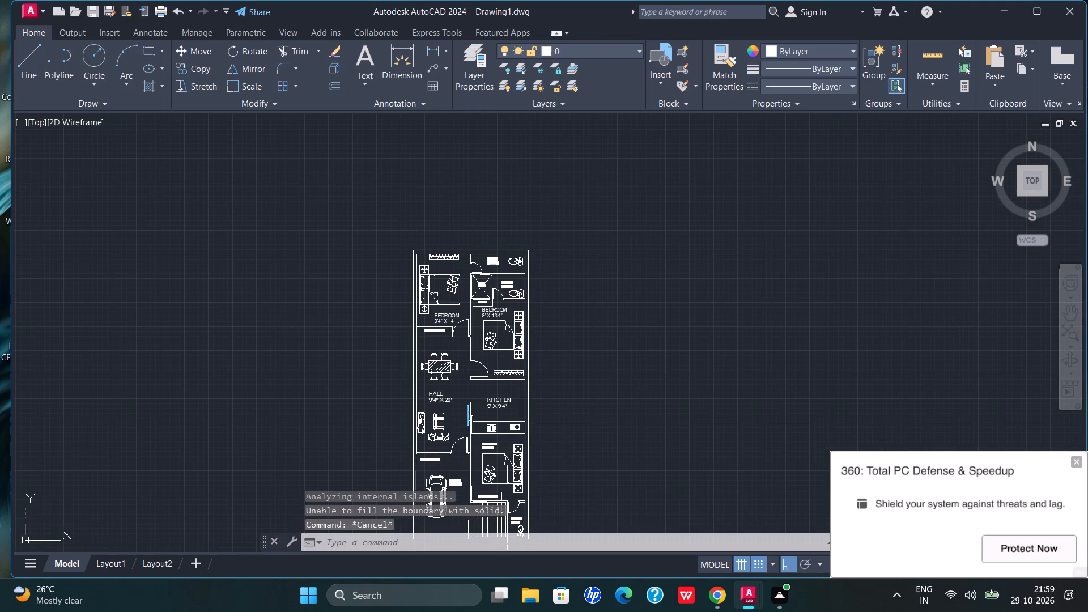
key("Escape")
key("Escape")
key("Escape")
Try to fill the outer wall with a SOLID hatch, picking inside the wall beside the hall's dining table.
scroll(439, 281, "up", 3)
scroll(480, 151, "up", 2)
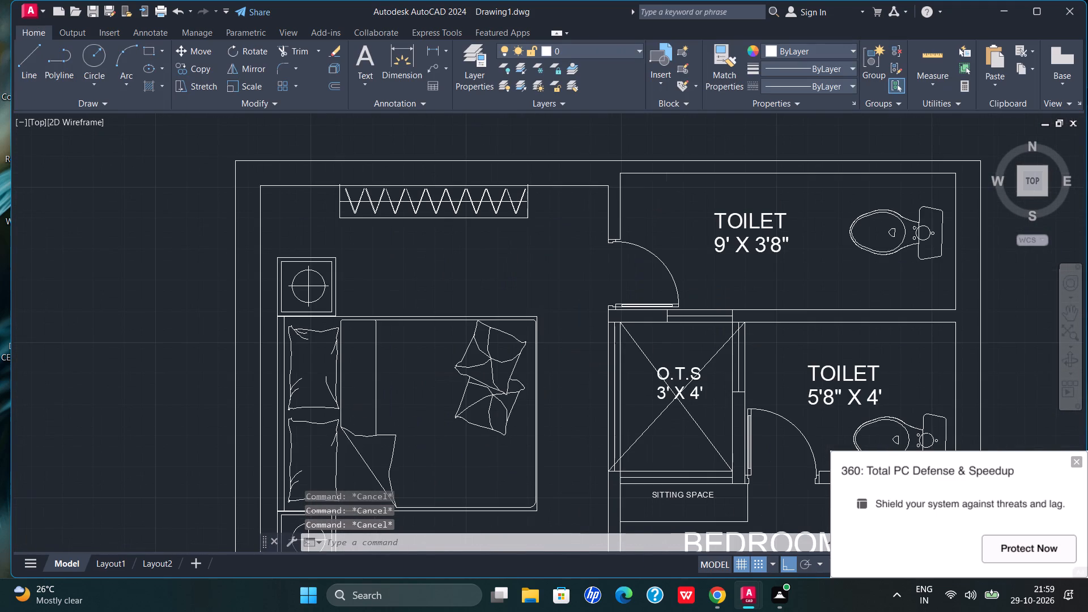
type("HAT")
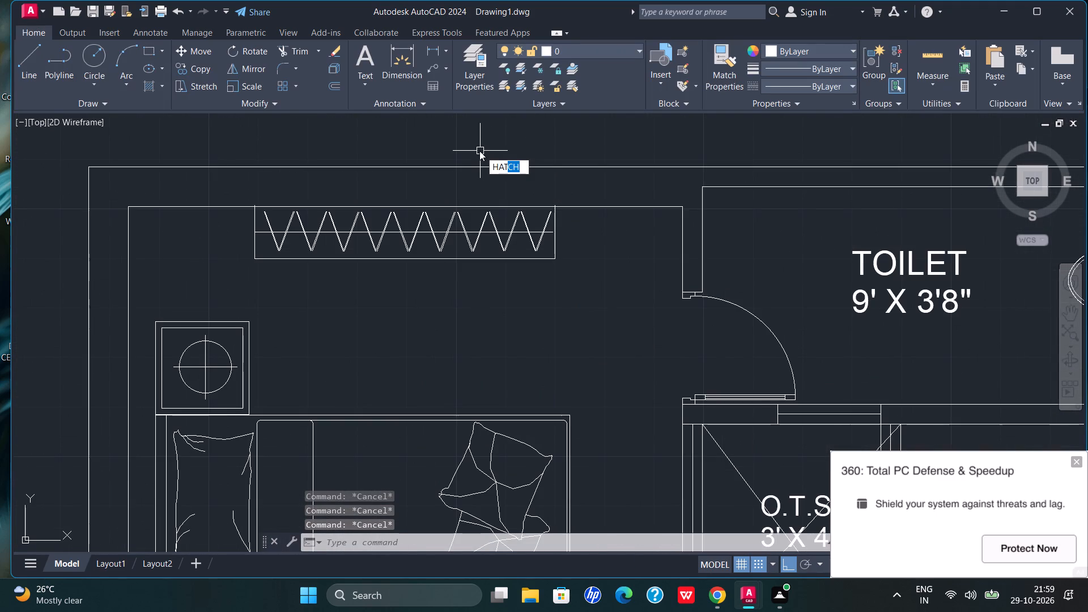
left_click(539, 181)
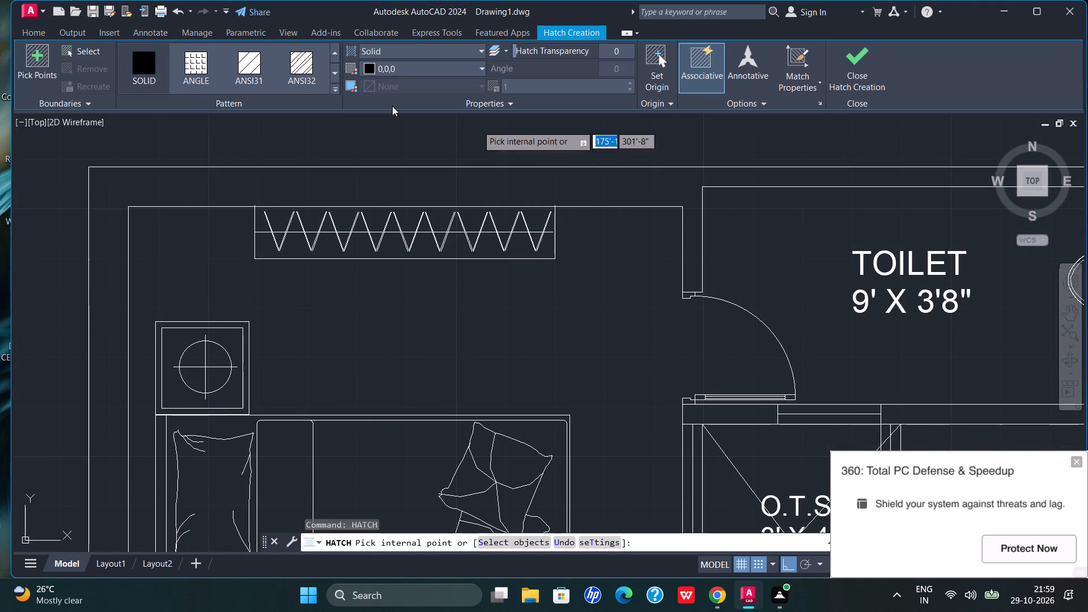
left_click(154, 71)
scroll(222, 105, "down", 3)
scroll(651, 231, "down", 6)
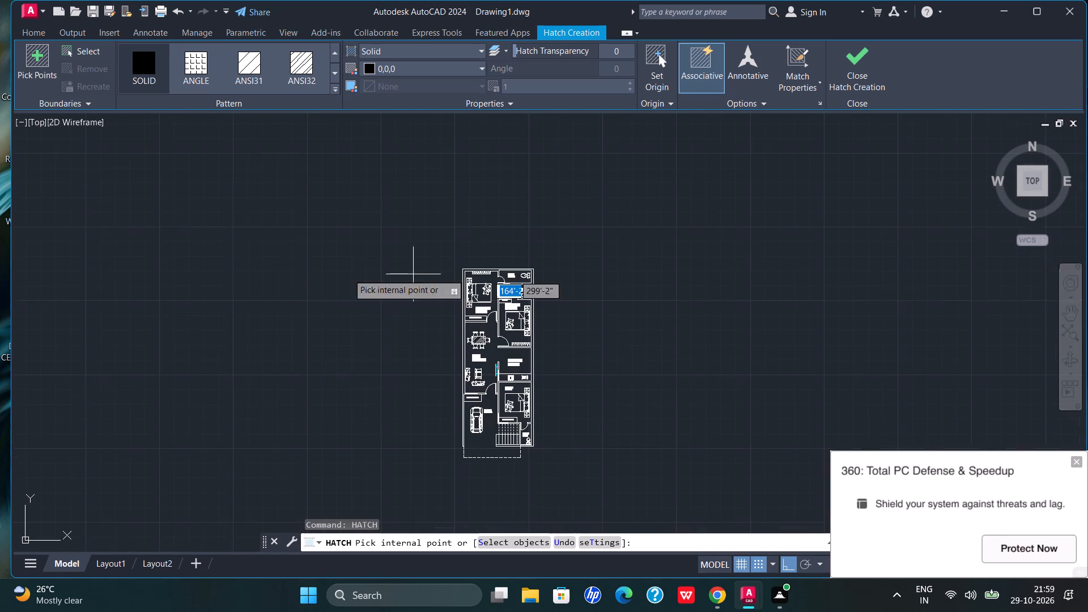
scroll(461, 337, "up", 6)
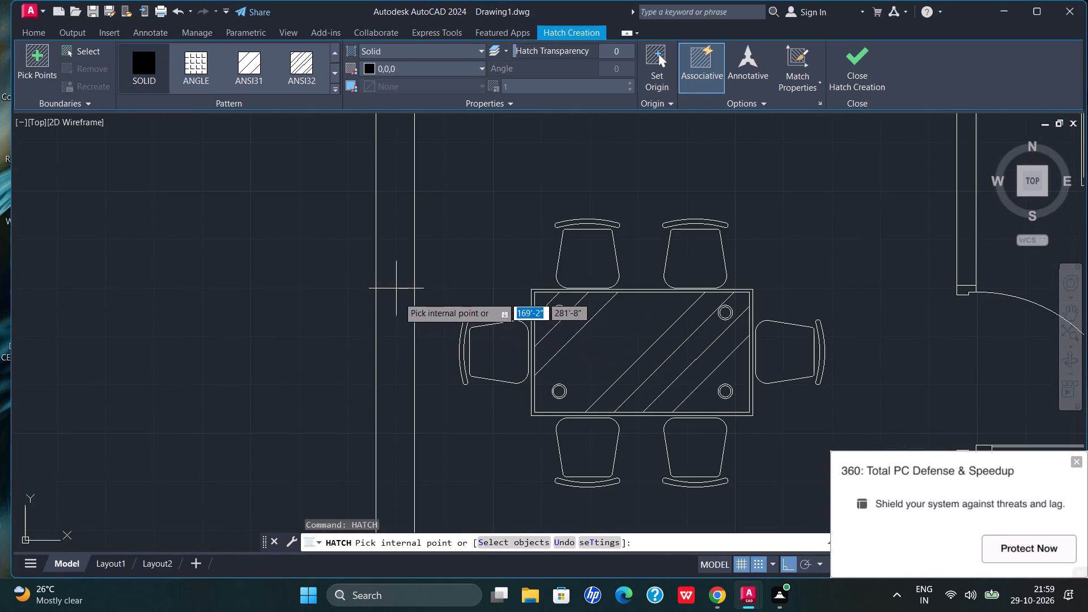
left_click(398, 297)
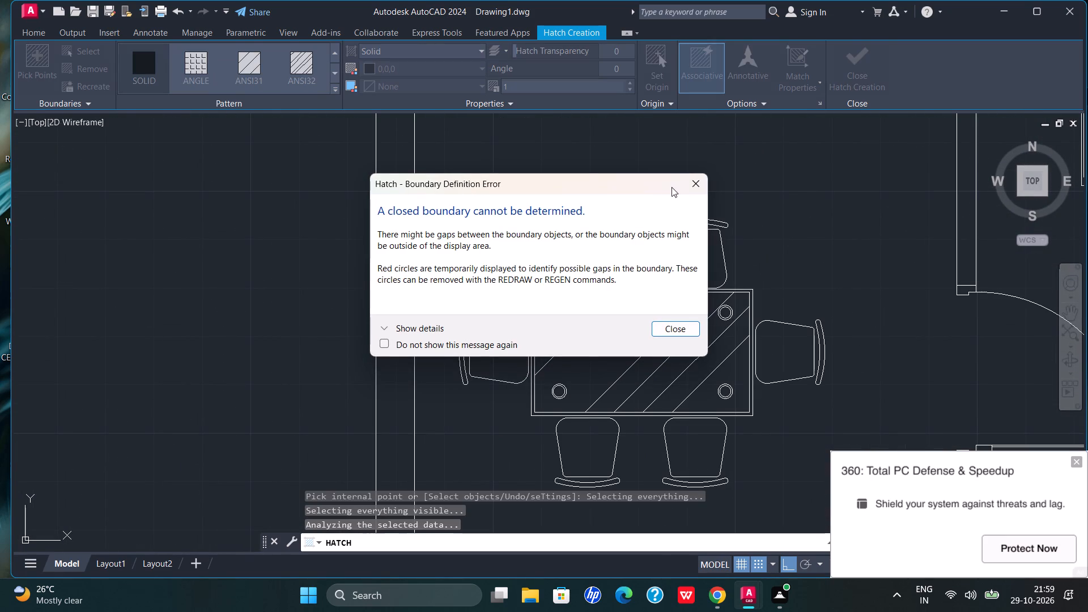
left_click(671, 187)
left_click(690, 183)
Examine the circled outer wall corners at the 3' X 6' toilet and the 9' X 3'8" toilet for boundary gaps.
scroll(483, 194, "down", 4)
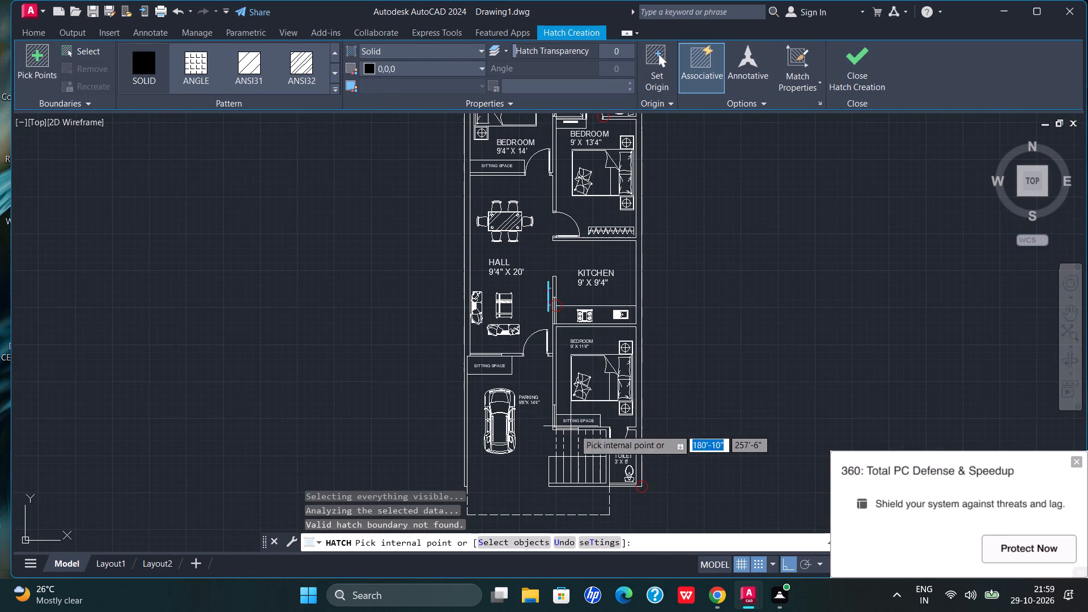
scroll(638, 486, "up", 7)
scroll(595, 515, "up", 2)
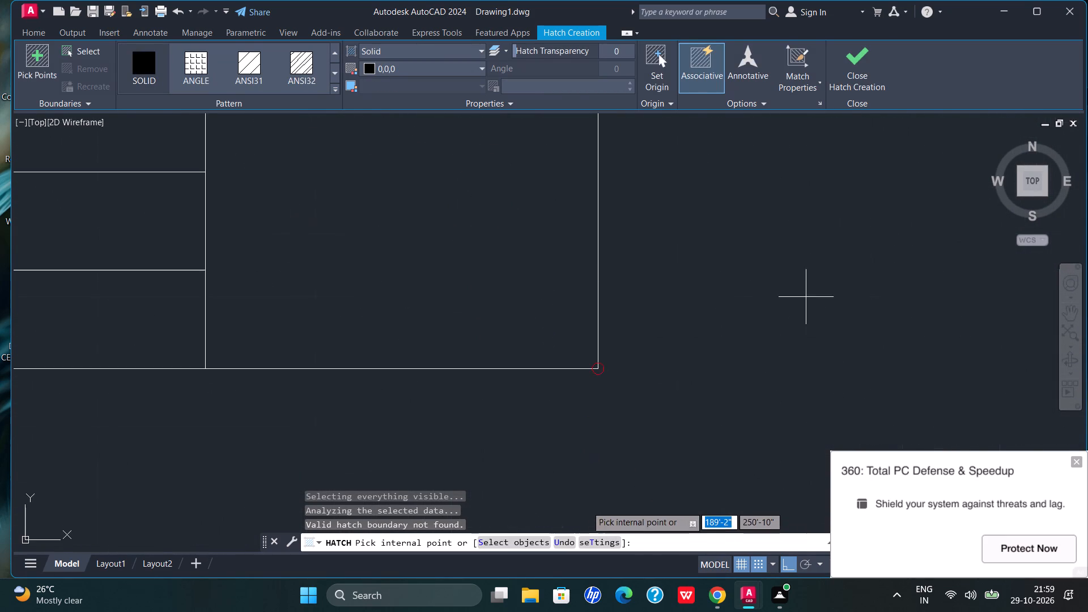
scroll(584, 507, "up", 1)
scroll(470, 529, "down", 8)
scroll(486, 414, "down", 7)
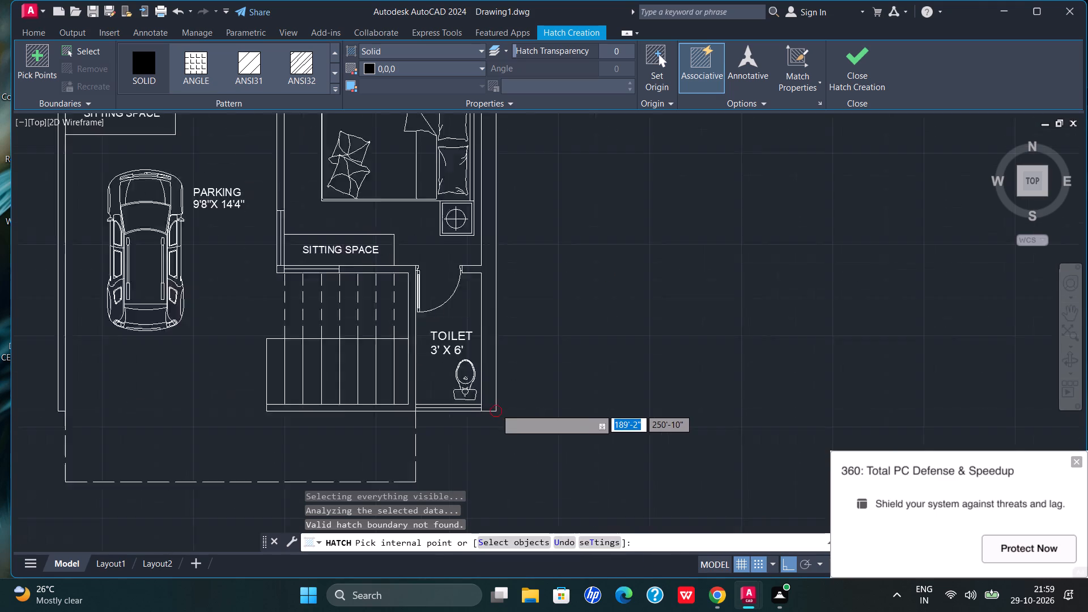
scroll(496, 409, "down", 2)
scroll(510, 135, "up", 4)
scroll(382, 169, "up", 4)
scroll(617, 211, "up", 4)
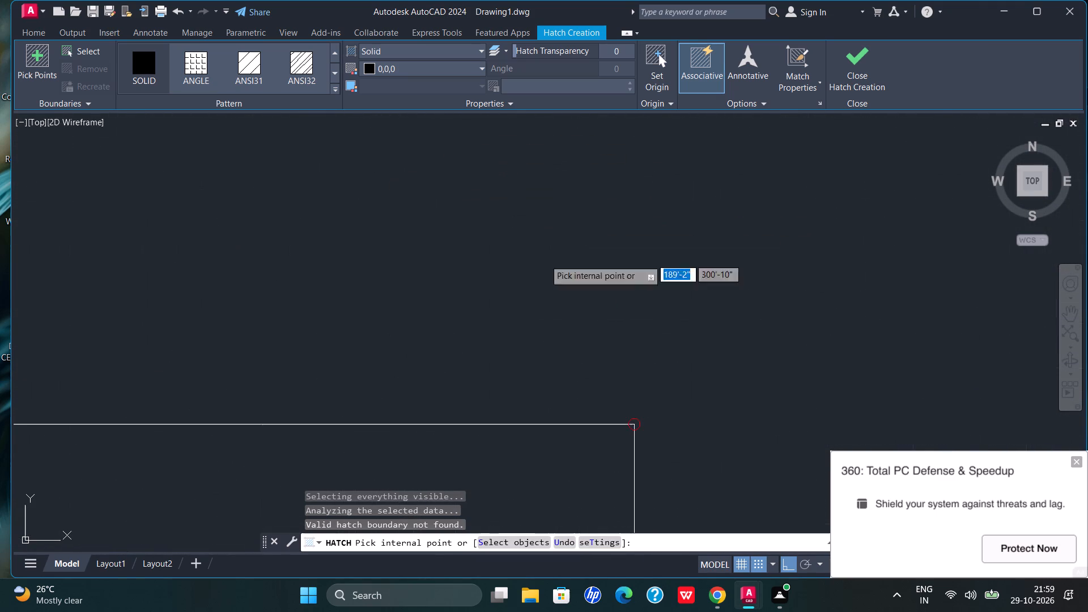
scroll(564, 312, "up", 5)
scroll(580, 251, "down", 20)
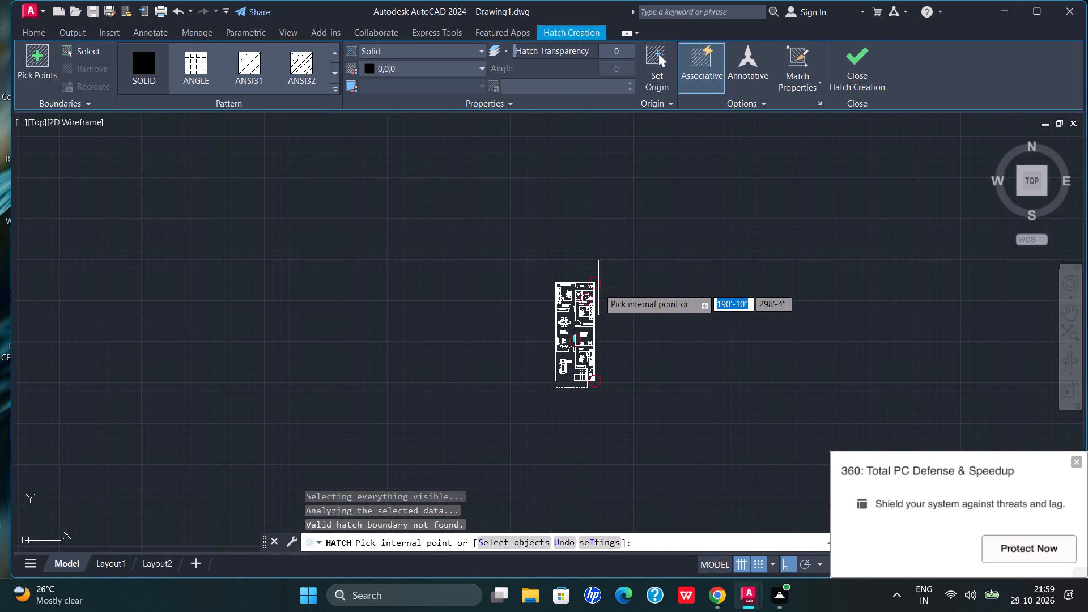
key("Escape")
key("Escape")
key("Escape")
key("Escape")
key("Escape")
key("Escape")
scroll(600, 299, "up", 3)
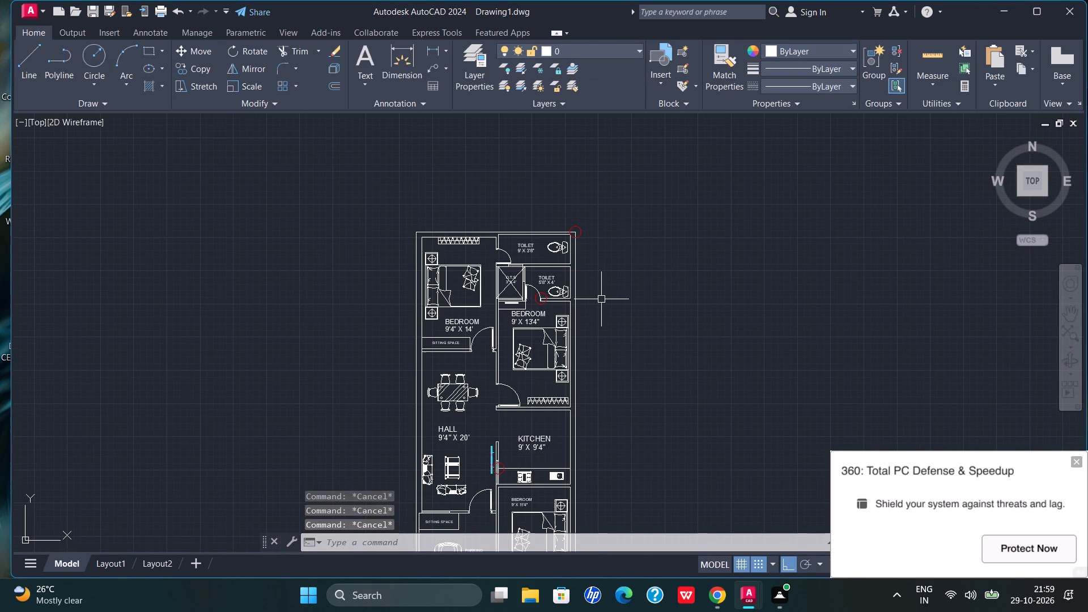
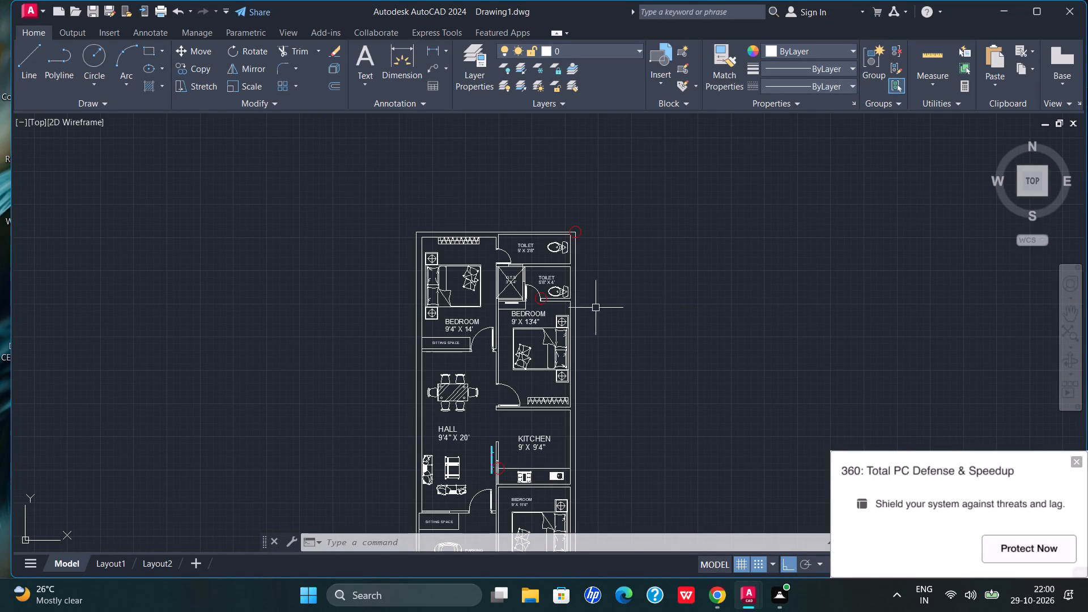
Fillet the two wall lines at the circled door jamb corner of the 5'8" X 4' toilet with radius 0.
scroll(539, 298, "up", 8)
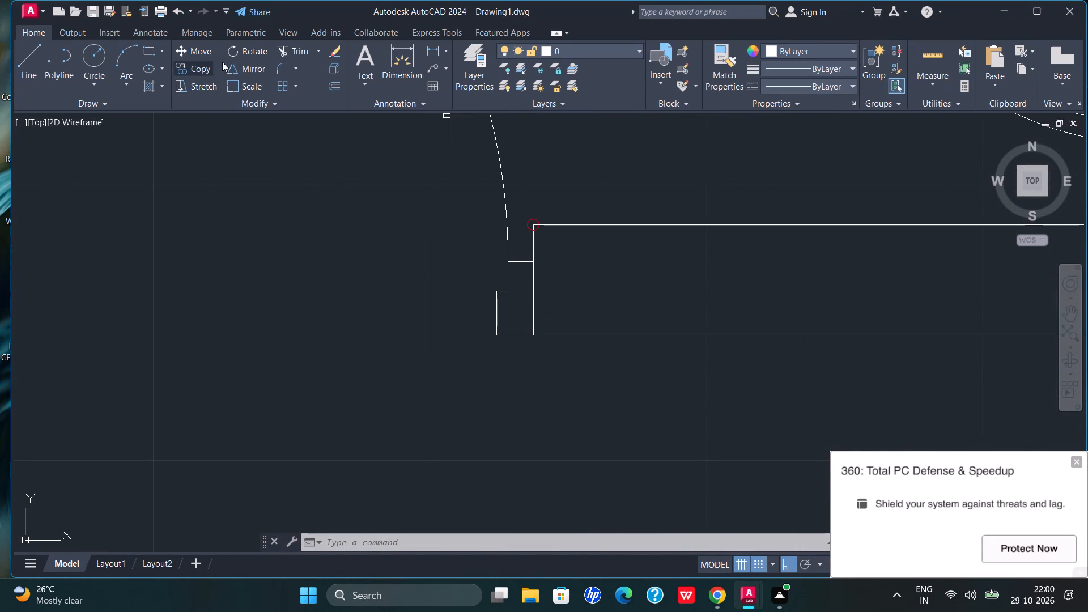
left_click(290, 71)
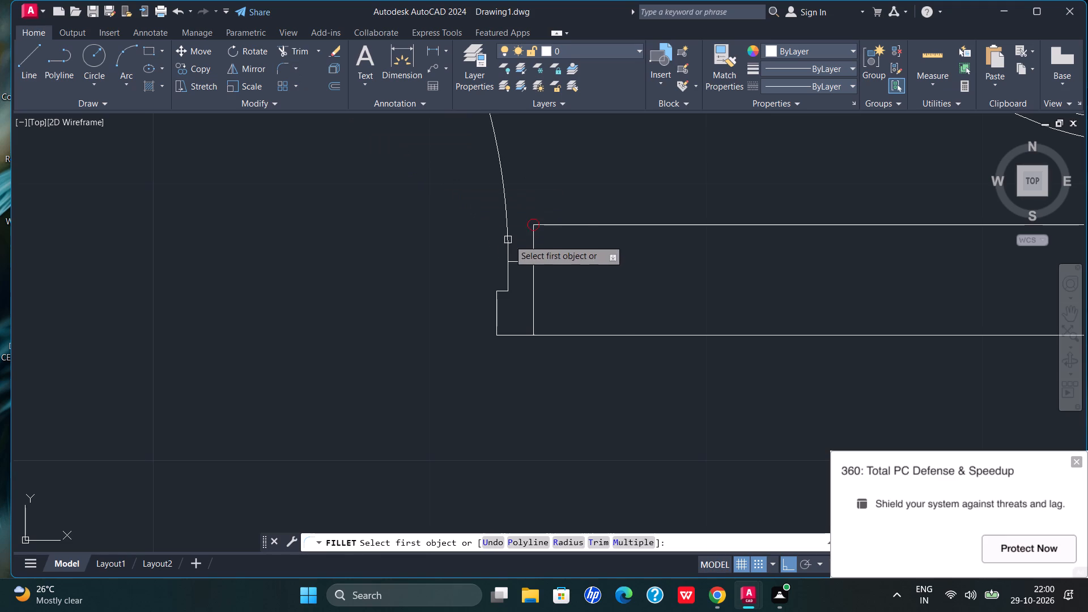
left_click(537, 232)
left_click(552, 223)
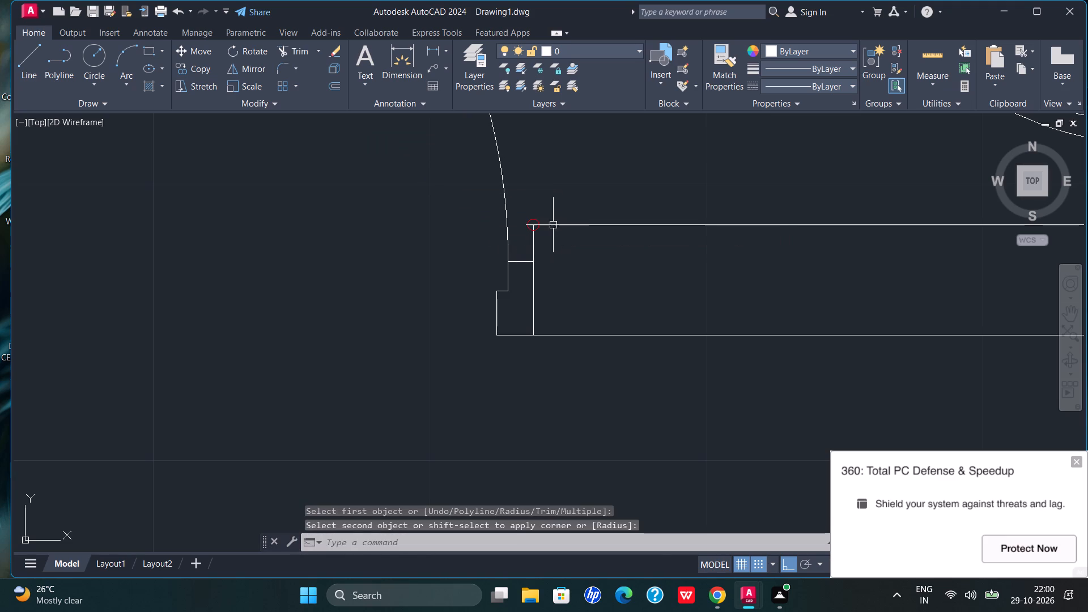
Repeat the radius 0 fillet on the same jamb corner of the 5'8" X 4' toilet, working closer in.
key("Return")
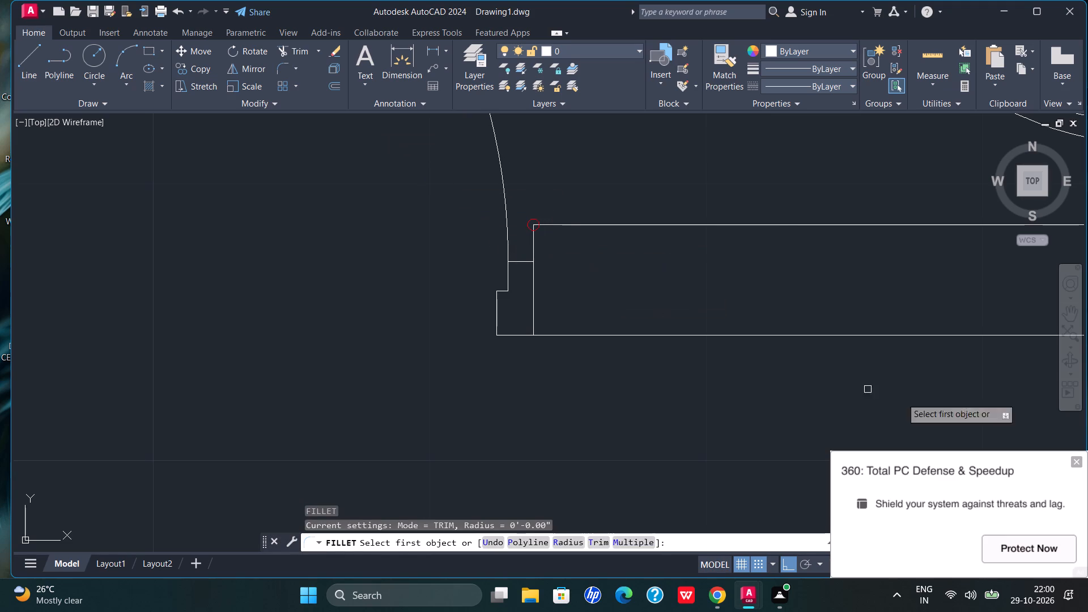
left_click(1072, 458)
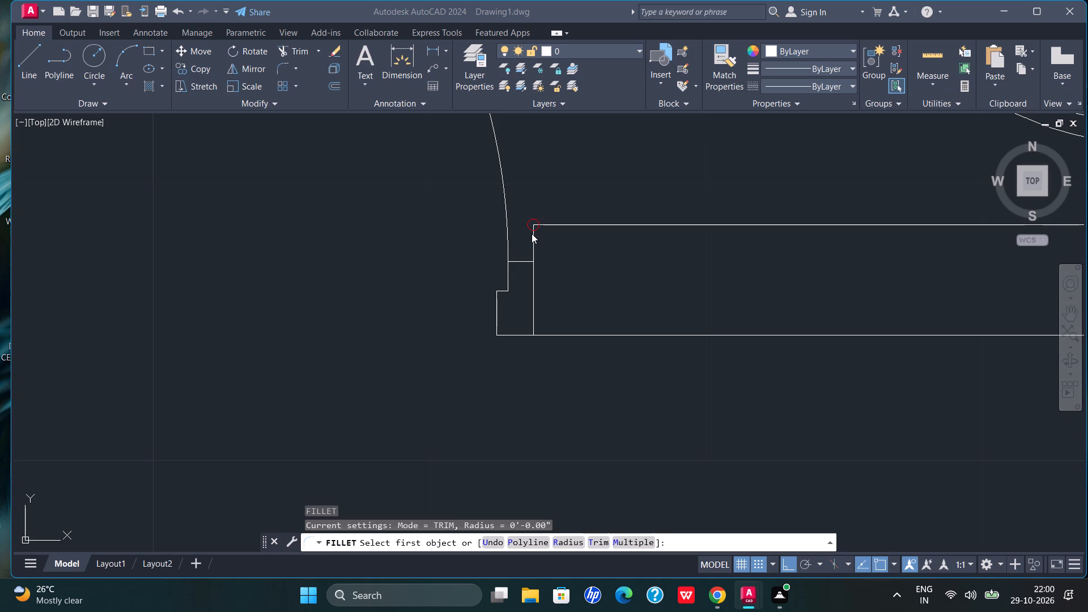
scroll(532, 233, "up", 9)
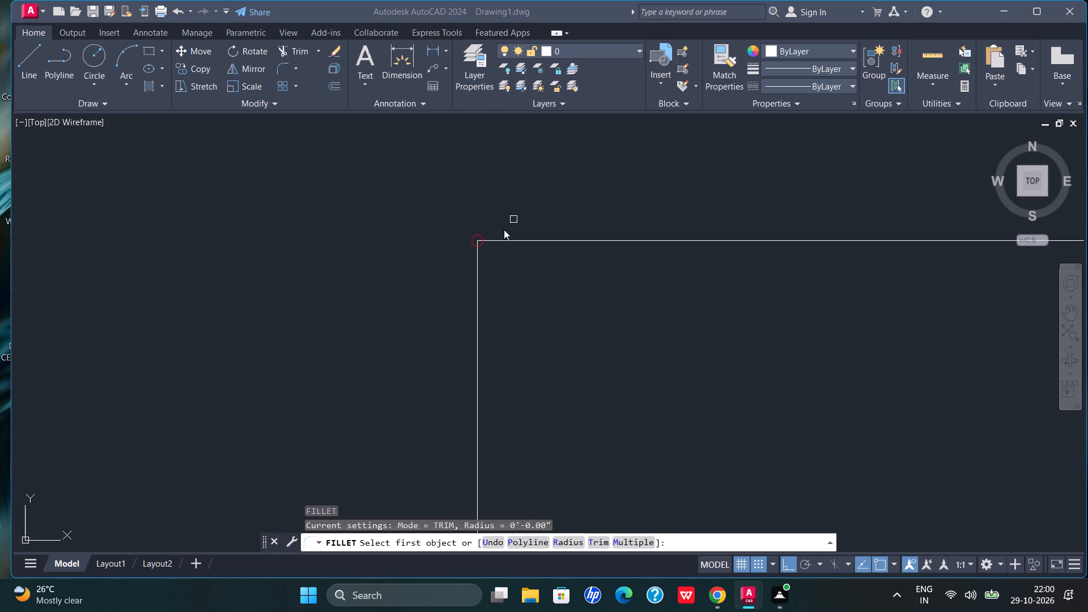
scroll(480, 241, "up", 8)
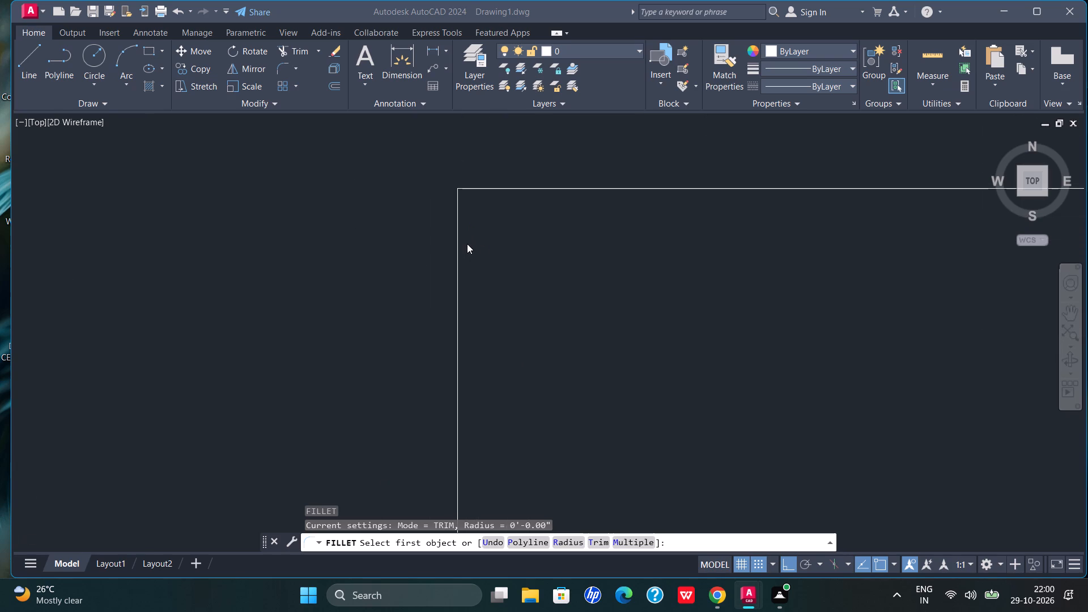
left_click(280, 69)
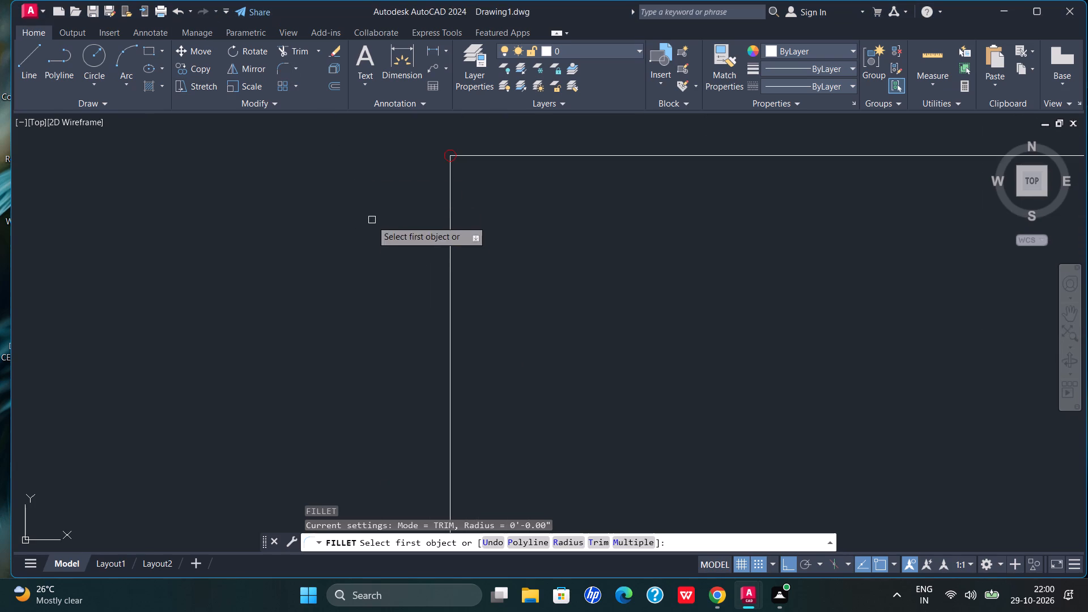
left_click(450, 176)
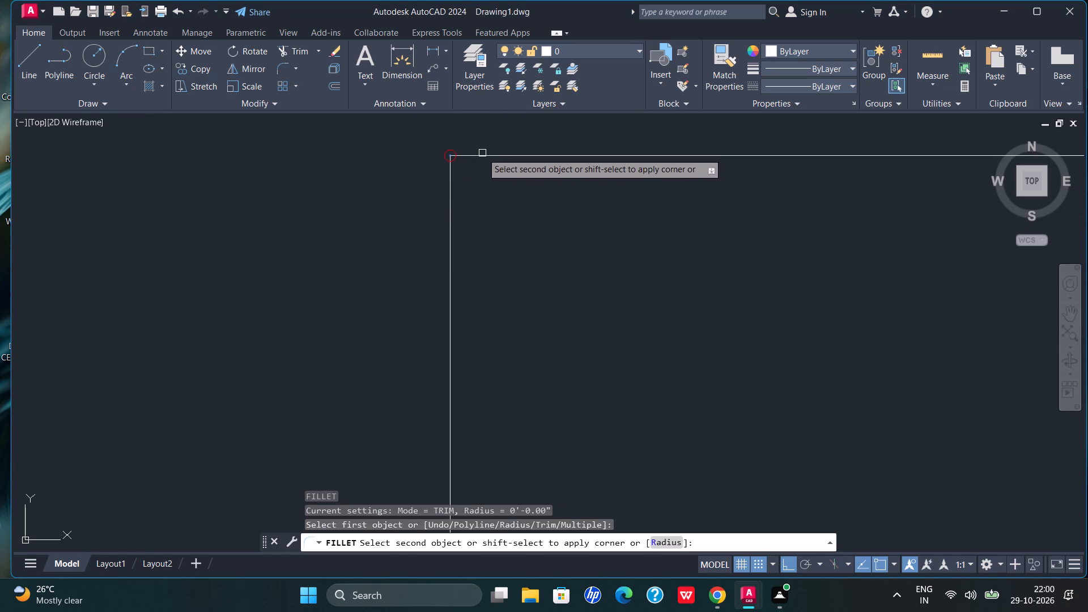
left_click(480, 154)
Fillet the circled outer wall corner beside the 9' X 3'8" toilet with radius 0.
scroll(445, 220, "down", 11)
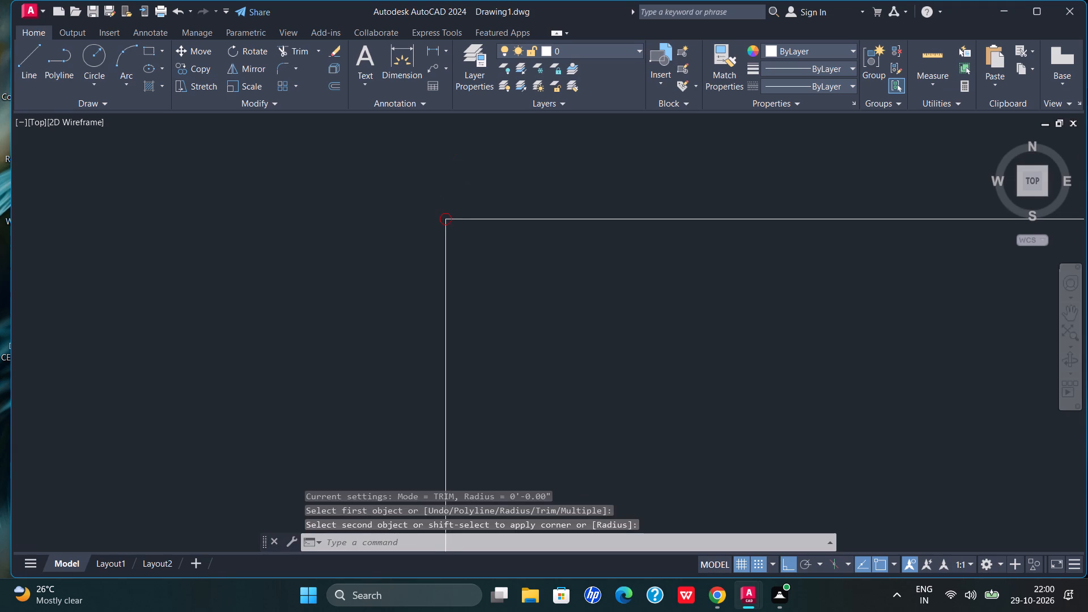
scroll(445, 222, "down", 12)
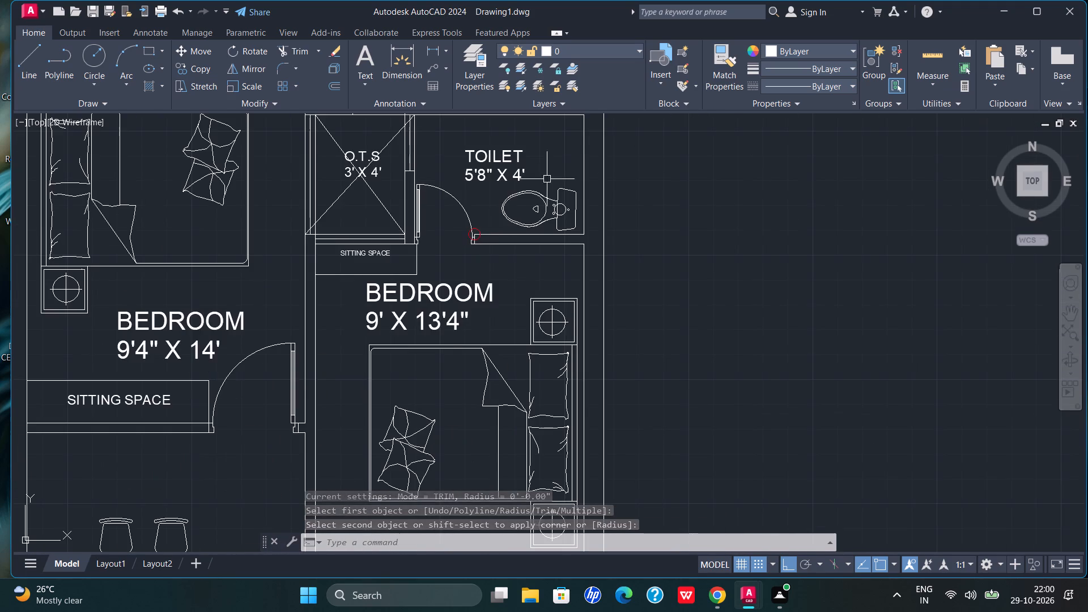
scroll(589, 173, "down", 1)
middle_click_drag(588, 202, 488, 418)
scroll(492, 270, "up", 6)
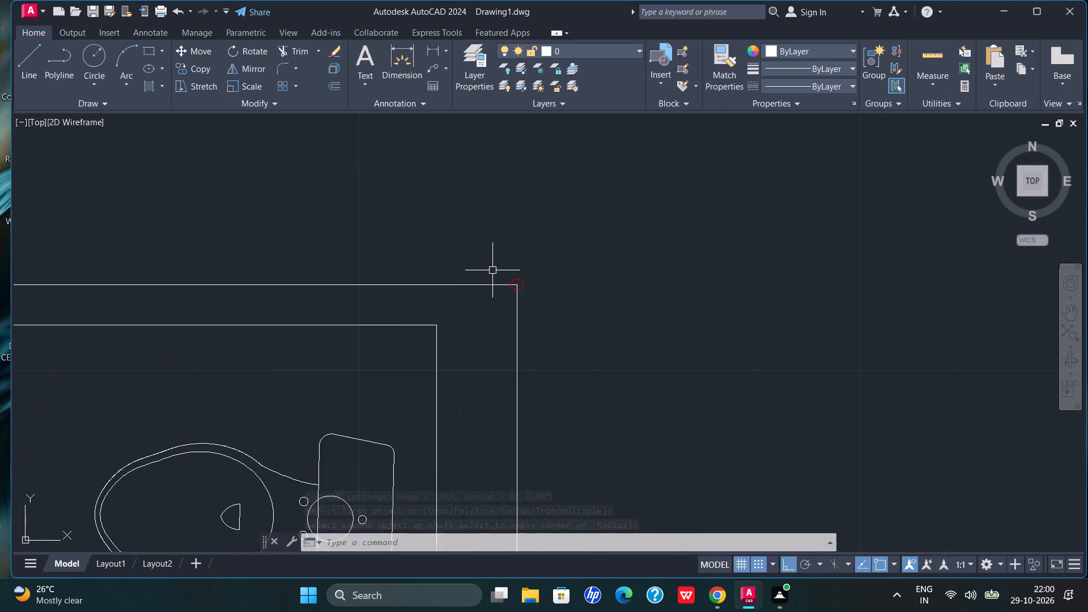
scroll(492, 270, "up", 2)
left_click(282, 75)
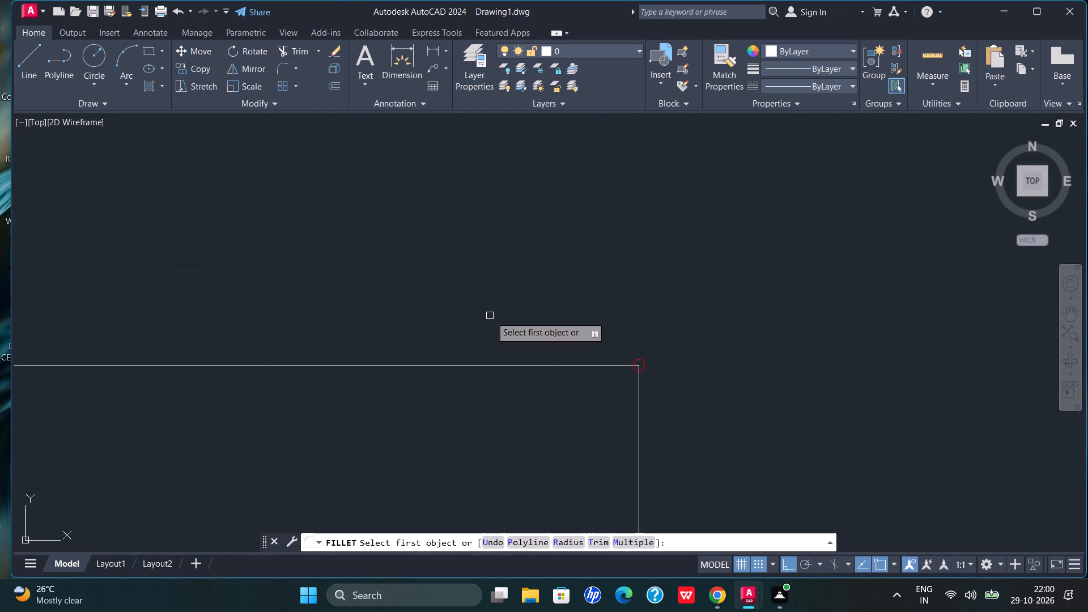
left_click(590, 363)
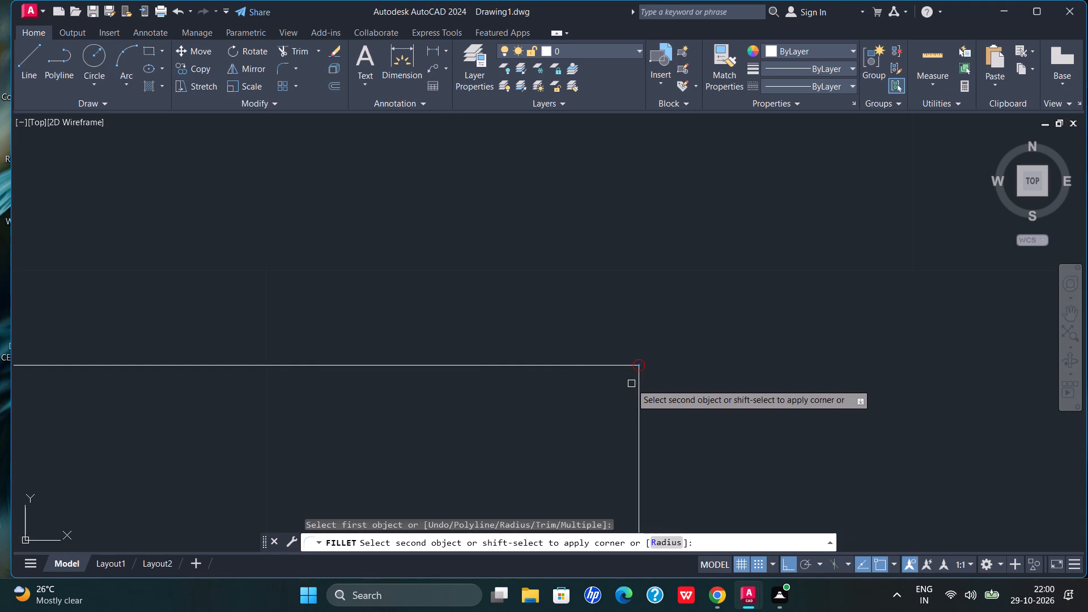
left_click(640, 382)
Fillet the circled outer wall corner at the 3' X 6' toilet with radius 0.
scroll(670, 360, "down", 6)
scroll(667, 415, "down", 5)
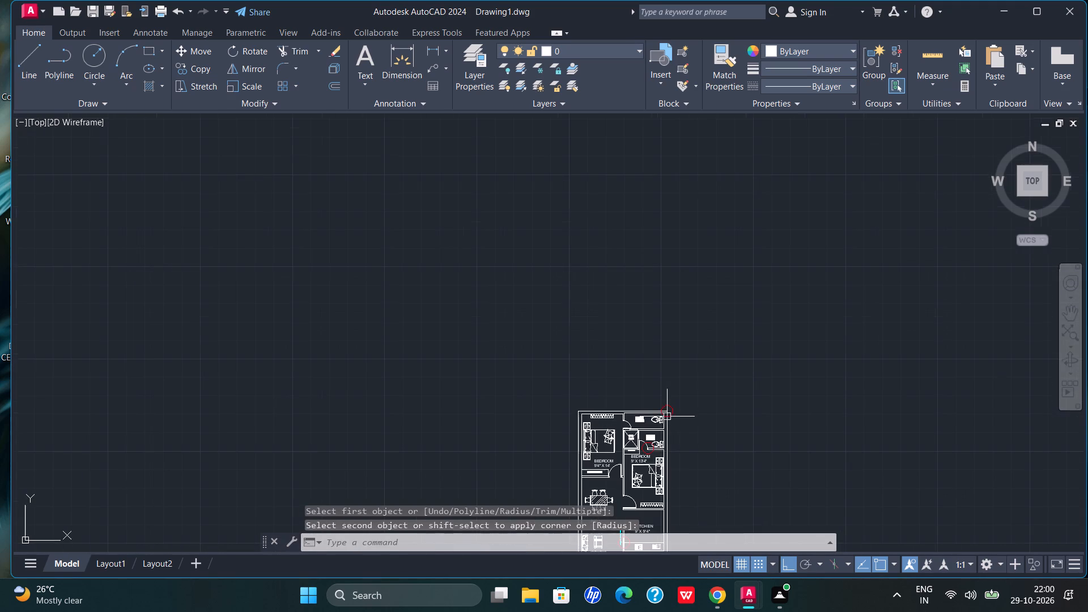
scroll(670, 452, "up", 1)
scroll(689, 434, "down", 1)
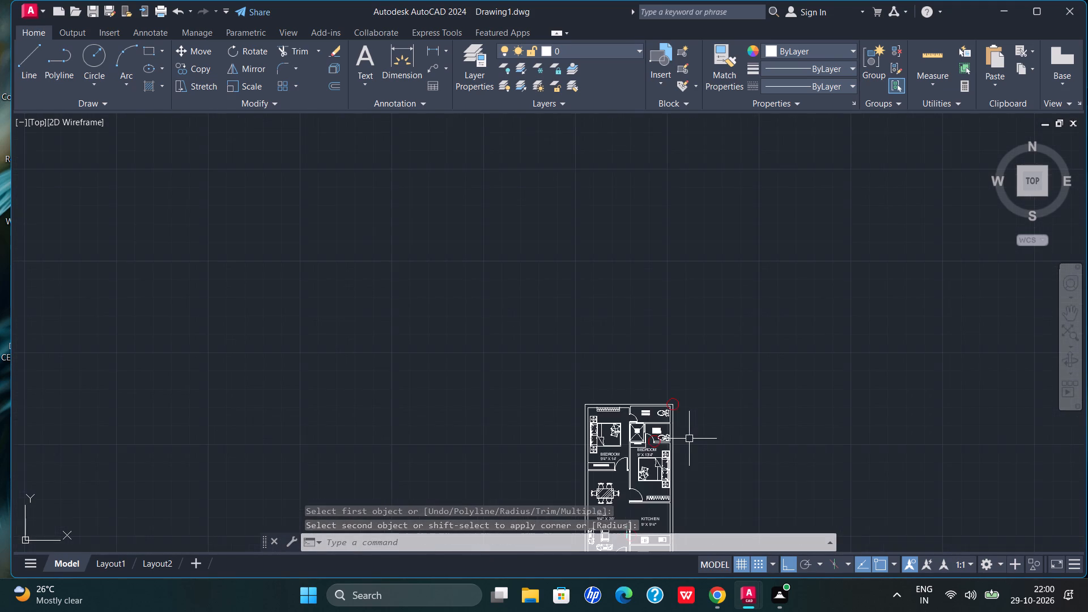
middle_click_drag(689, 439, 692, 165)
scroll(678, 333, "up", 4)
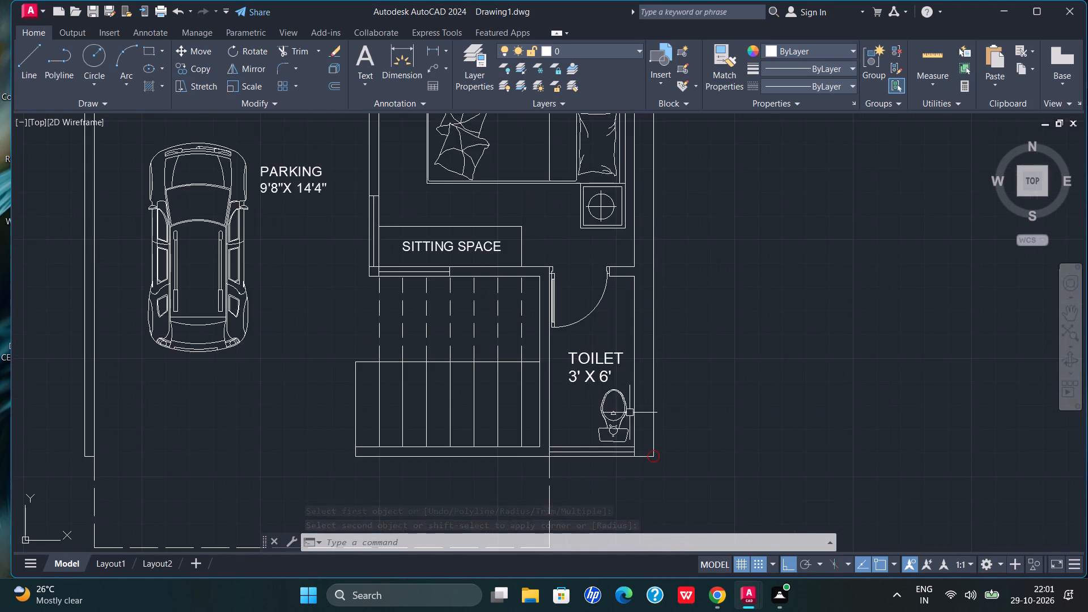
scroll(622, 431, "up", 3)
middle_click_drag(755, 473, 699, 264)
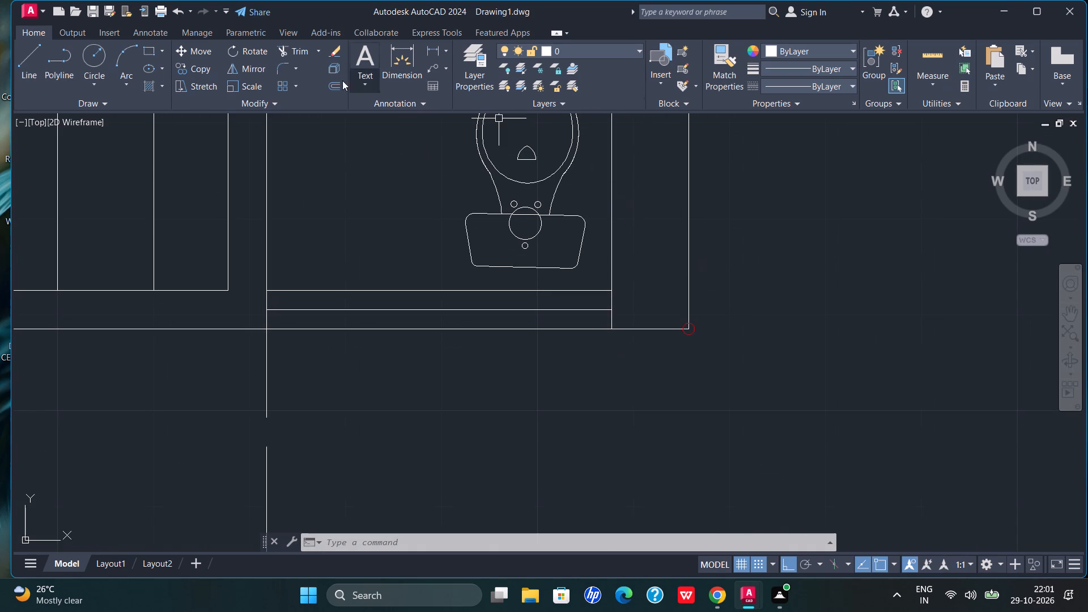
left_click(288, 68)
left_click(644, 328)
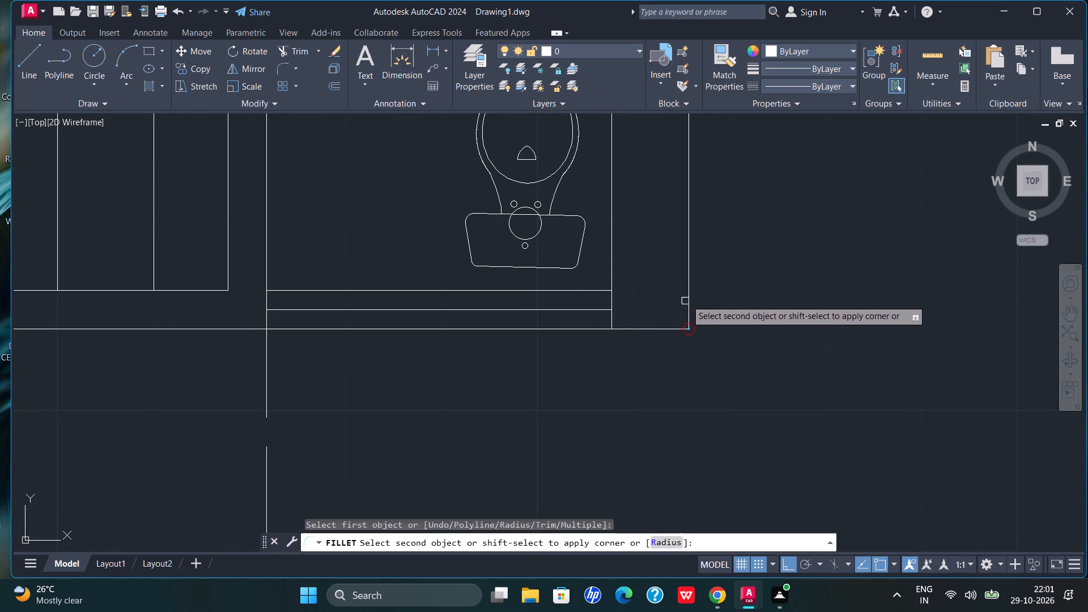
left_click(689, 295)
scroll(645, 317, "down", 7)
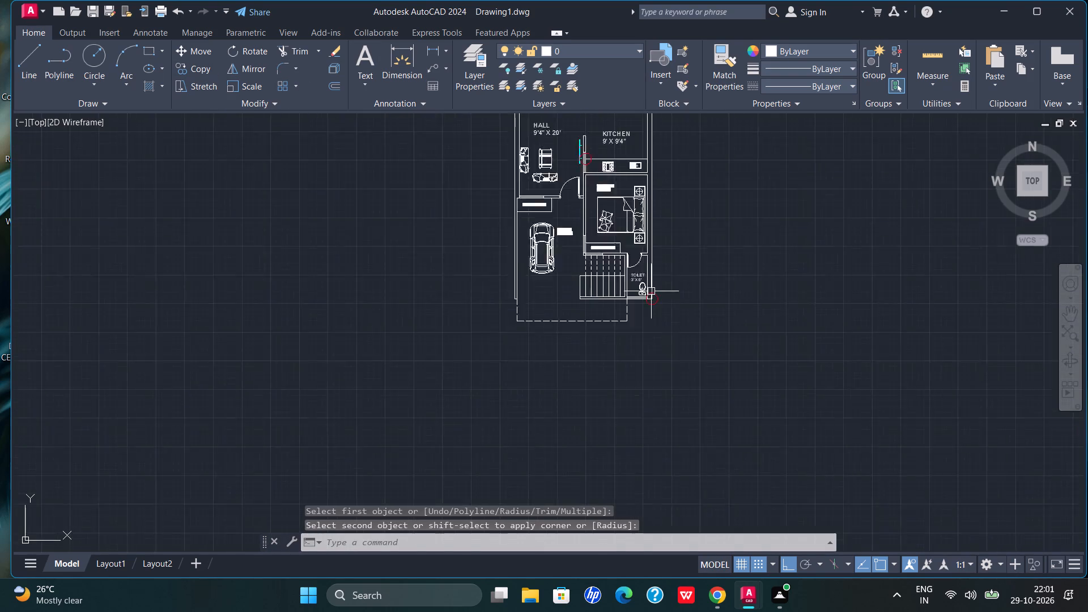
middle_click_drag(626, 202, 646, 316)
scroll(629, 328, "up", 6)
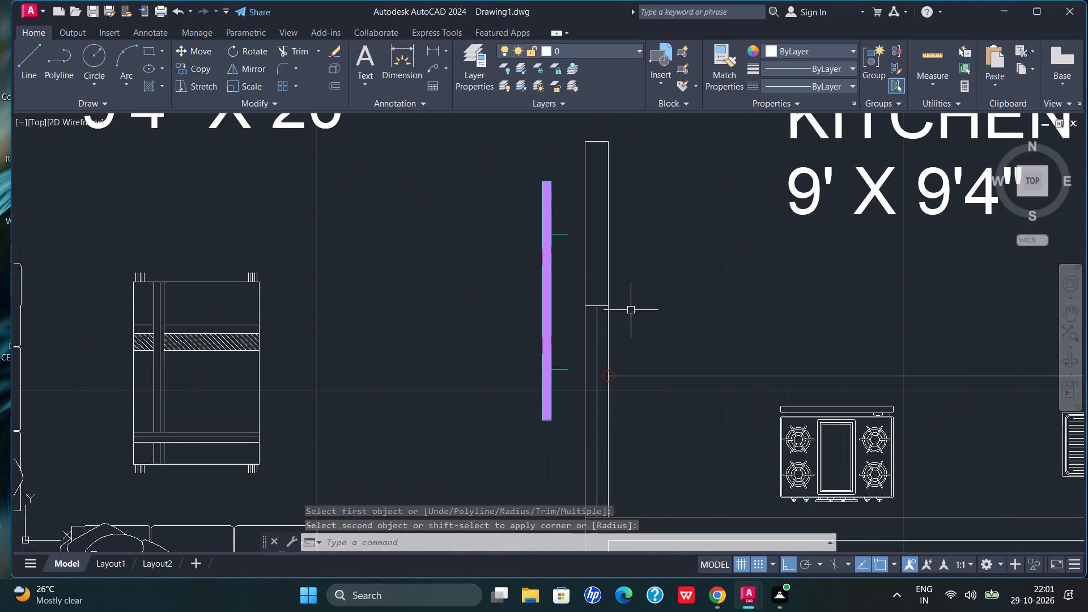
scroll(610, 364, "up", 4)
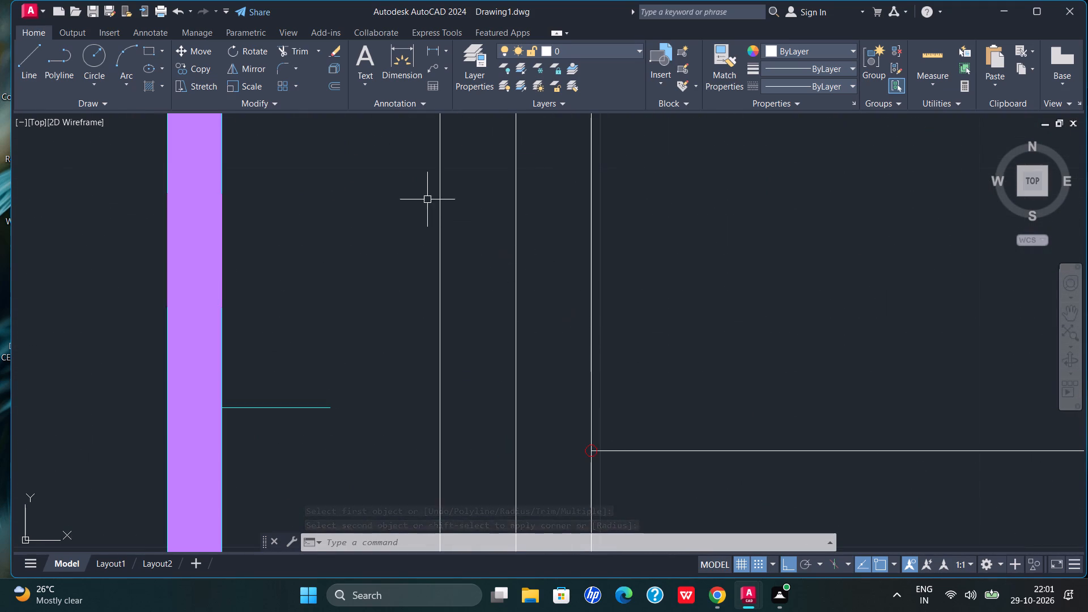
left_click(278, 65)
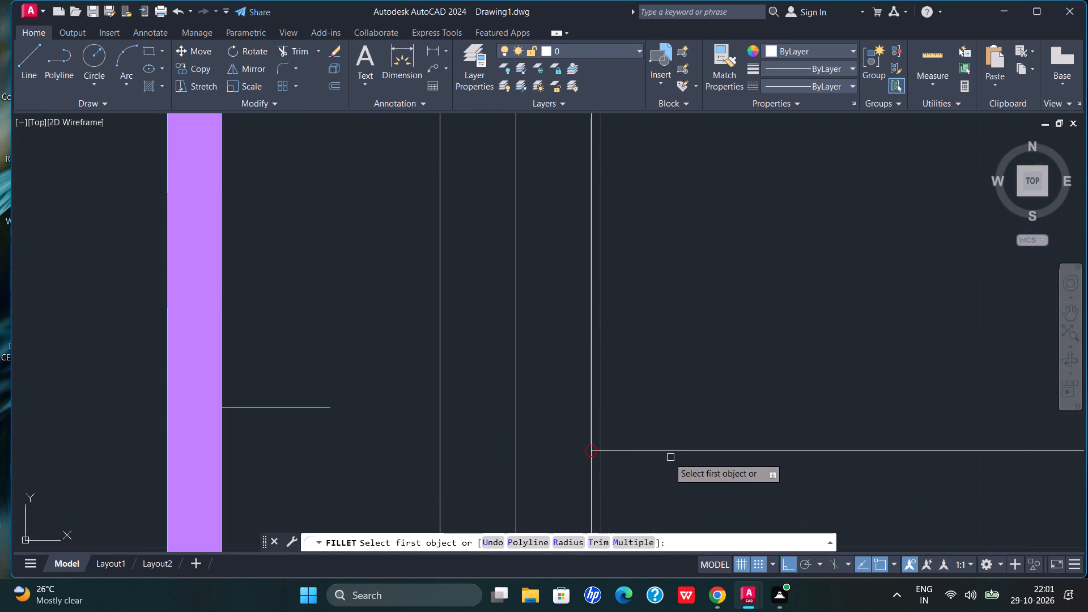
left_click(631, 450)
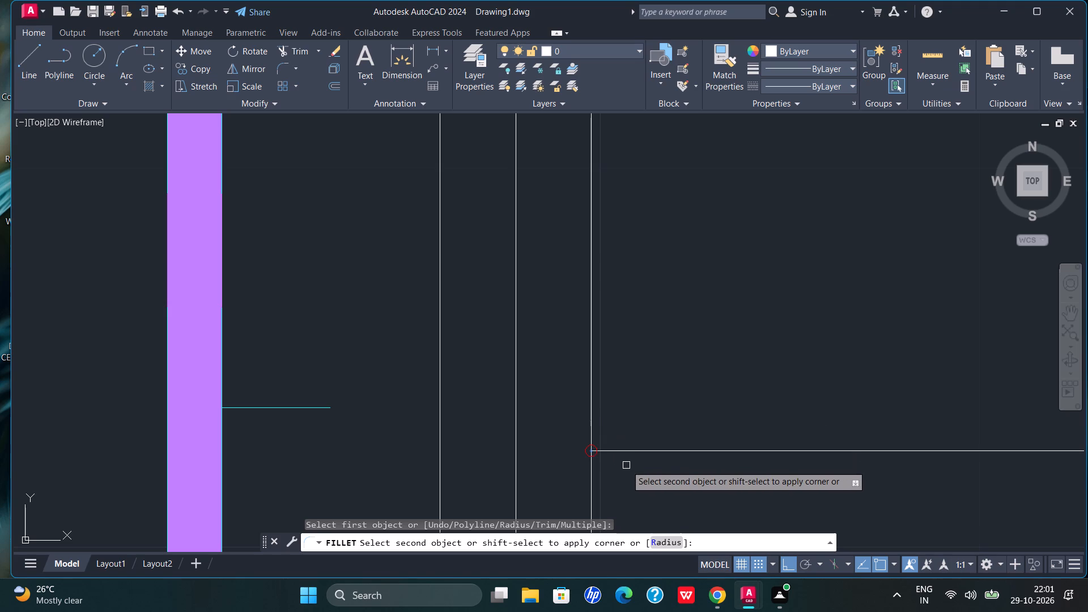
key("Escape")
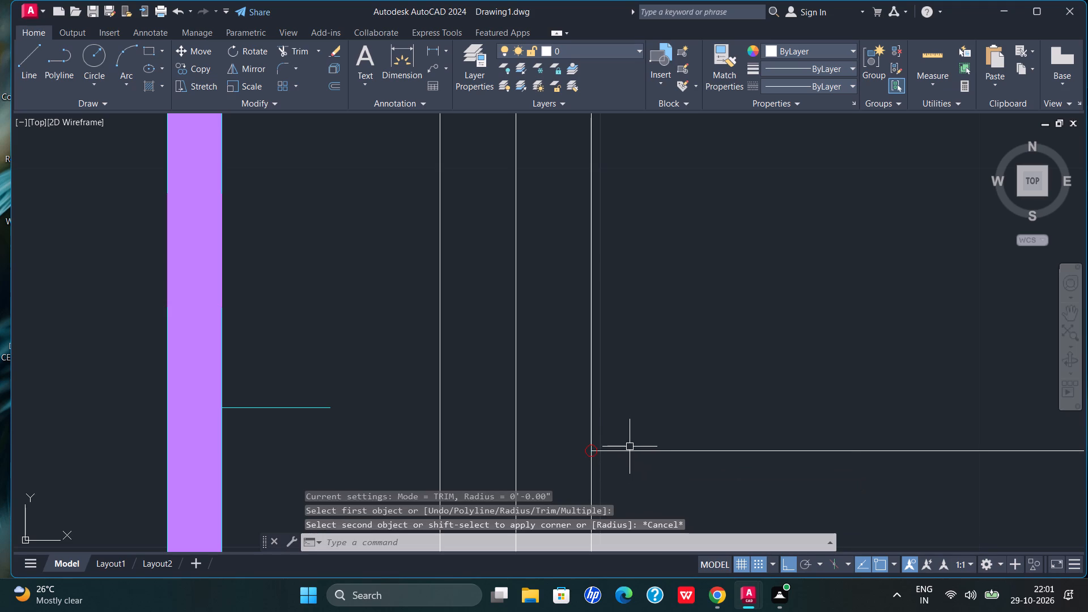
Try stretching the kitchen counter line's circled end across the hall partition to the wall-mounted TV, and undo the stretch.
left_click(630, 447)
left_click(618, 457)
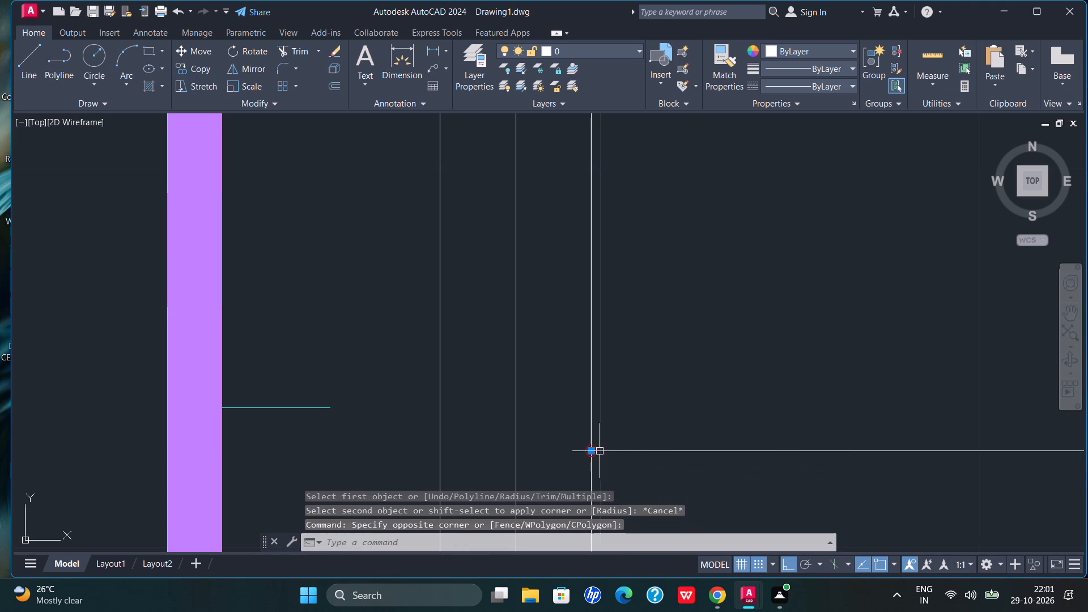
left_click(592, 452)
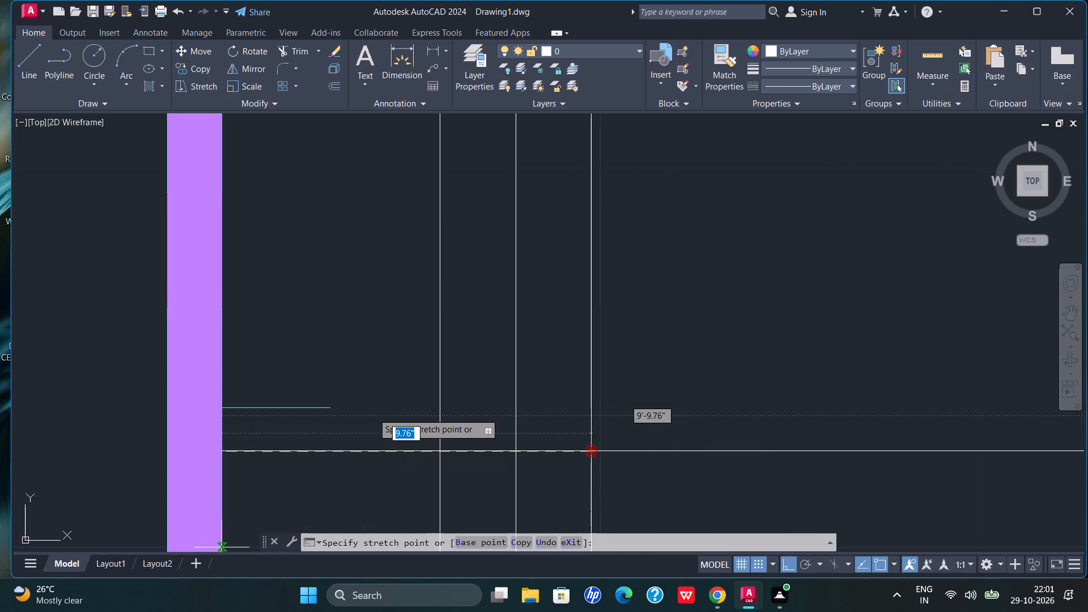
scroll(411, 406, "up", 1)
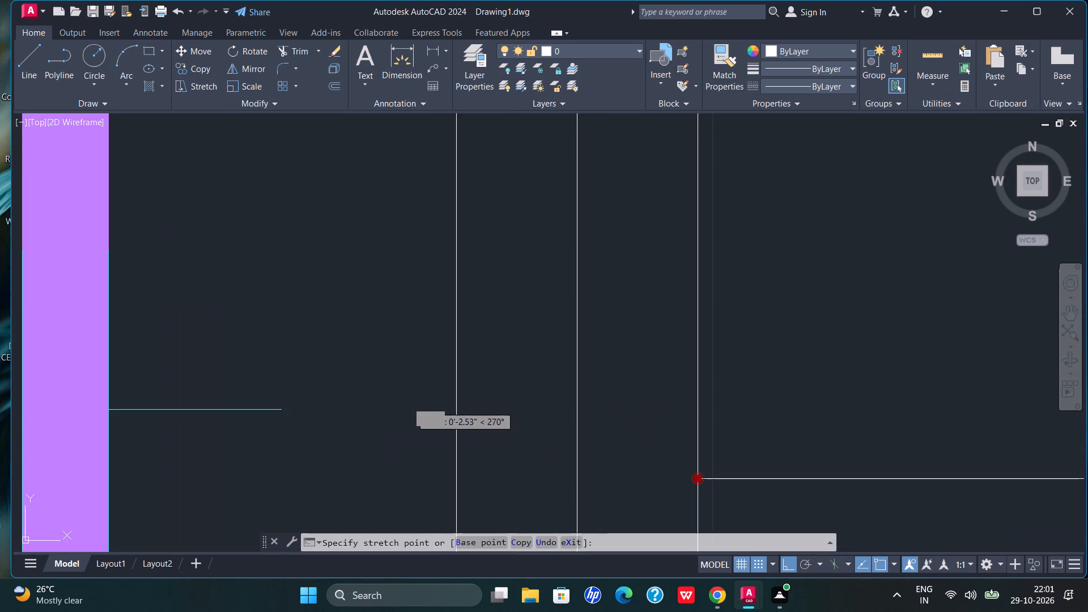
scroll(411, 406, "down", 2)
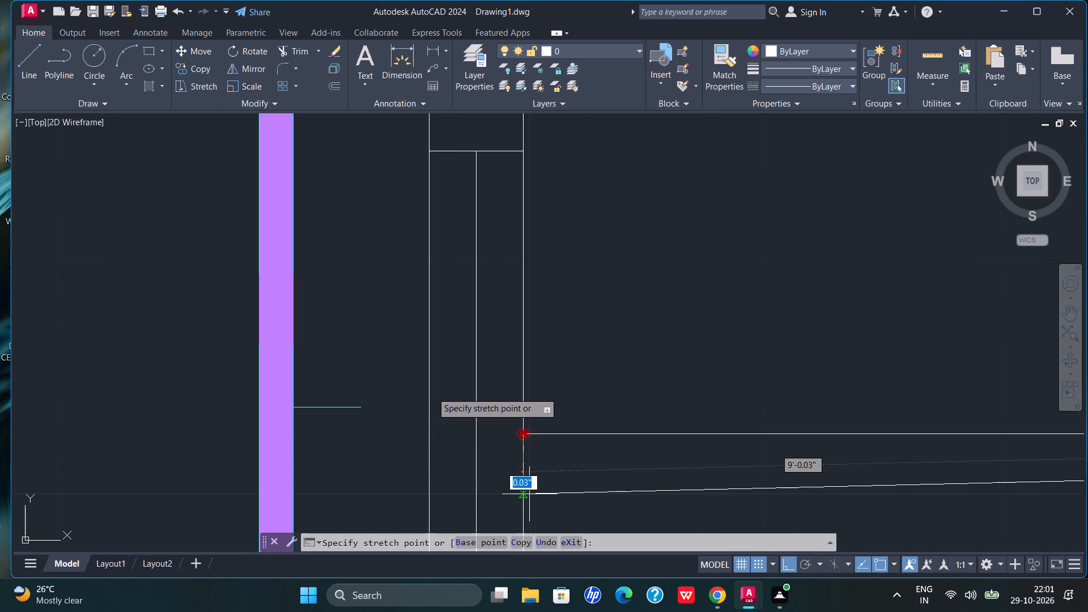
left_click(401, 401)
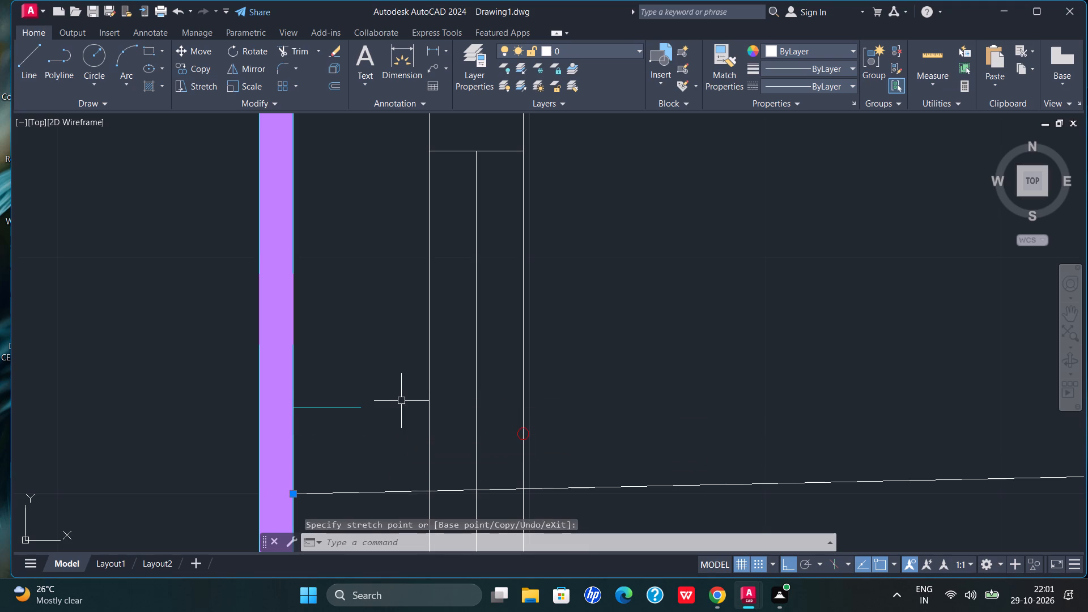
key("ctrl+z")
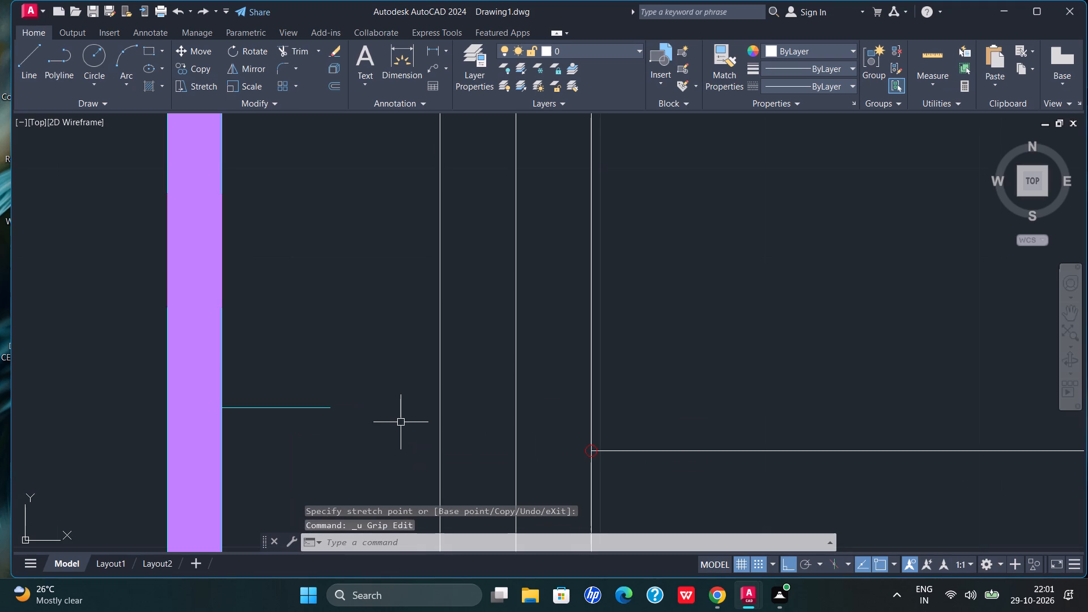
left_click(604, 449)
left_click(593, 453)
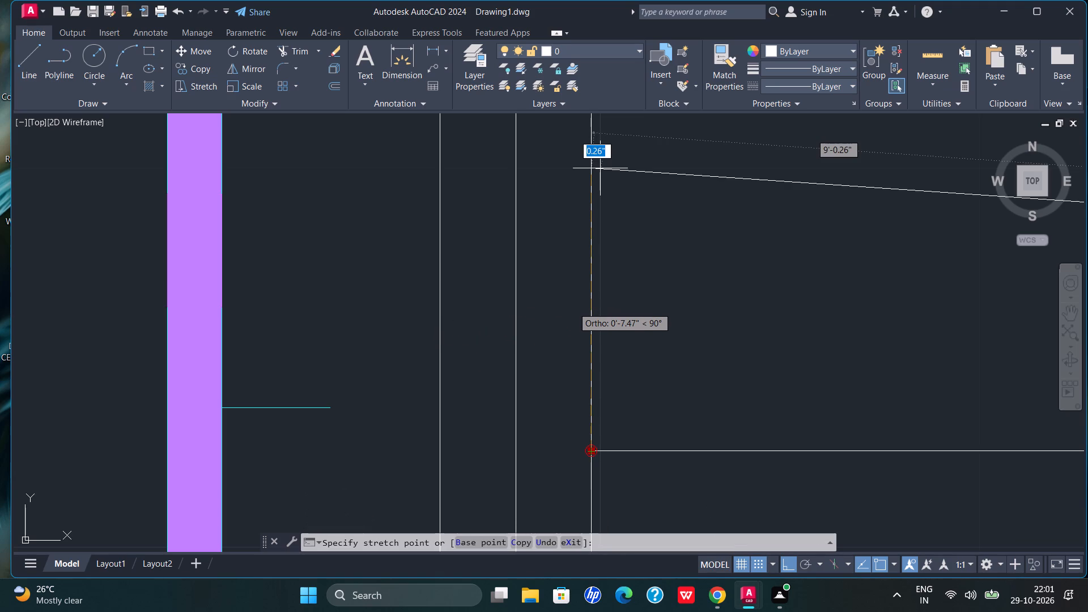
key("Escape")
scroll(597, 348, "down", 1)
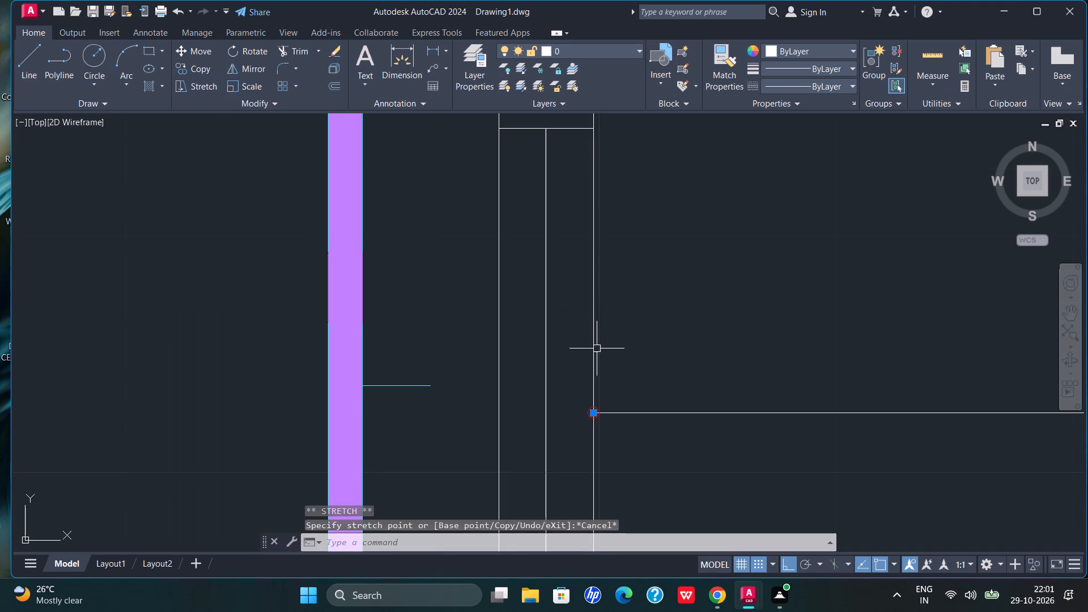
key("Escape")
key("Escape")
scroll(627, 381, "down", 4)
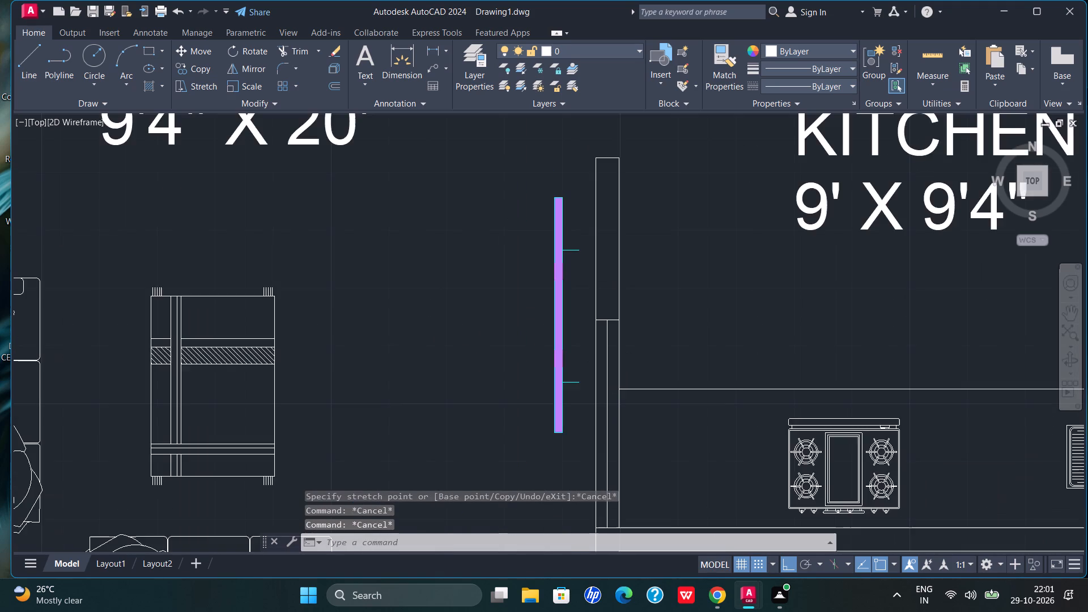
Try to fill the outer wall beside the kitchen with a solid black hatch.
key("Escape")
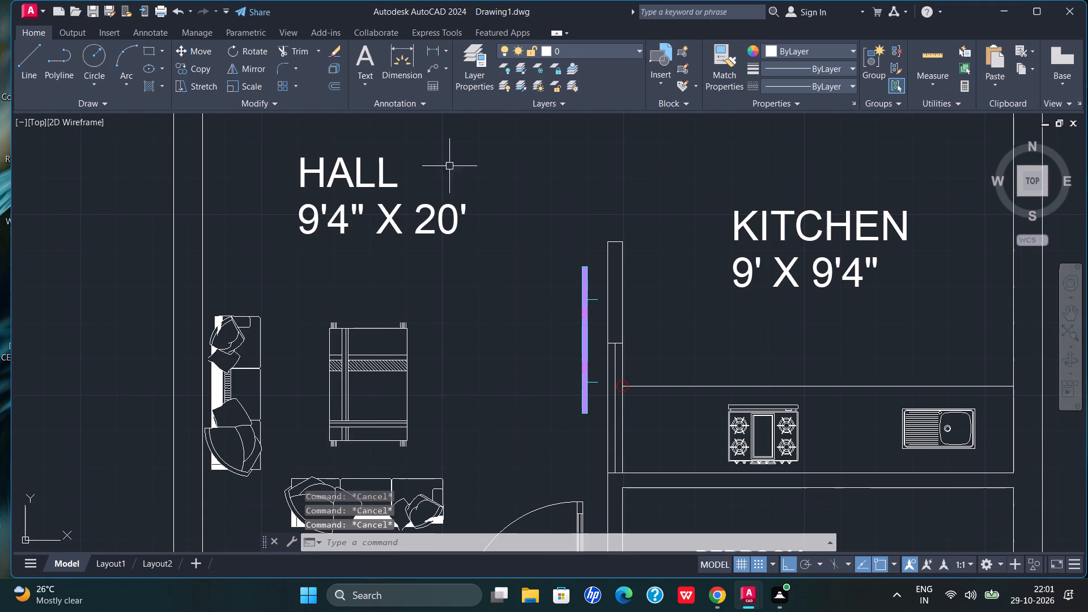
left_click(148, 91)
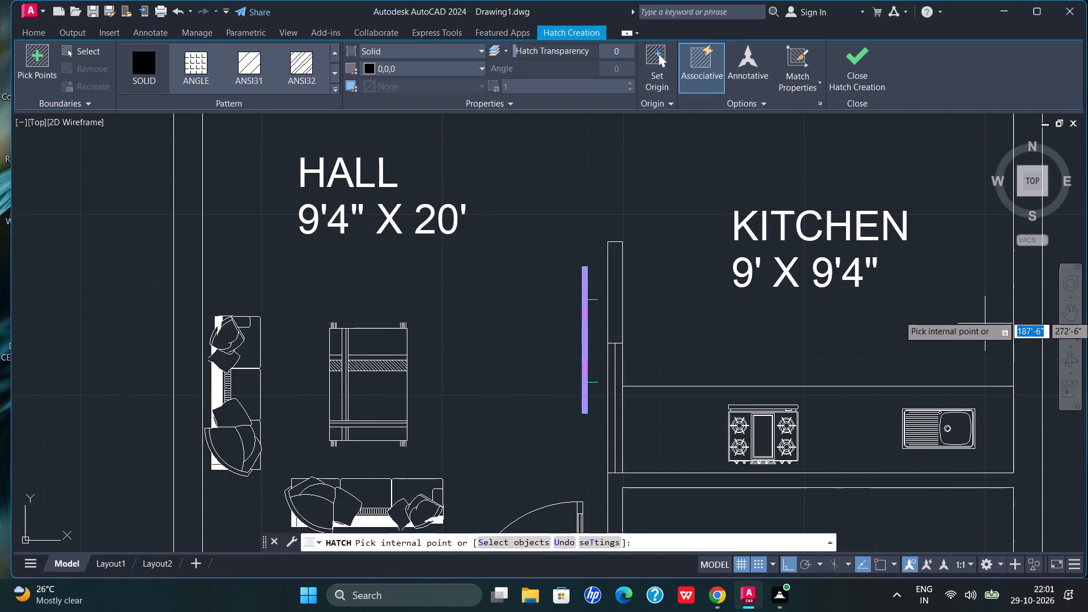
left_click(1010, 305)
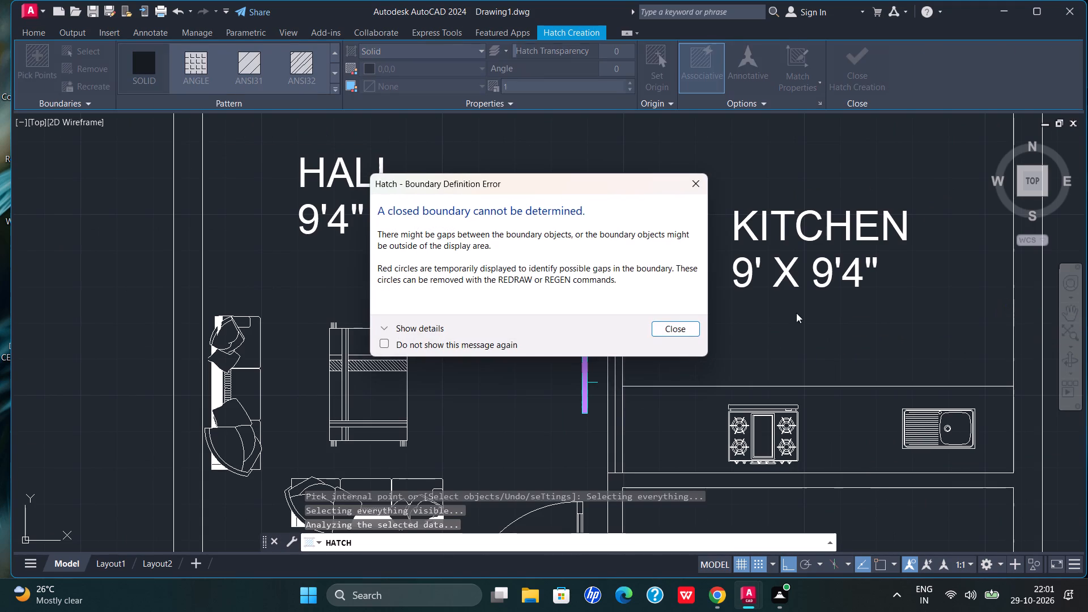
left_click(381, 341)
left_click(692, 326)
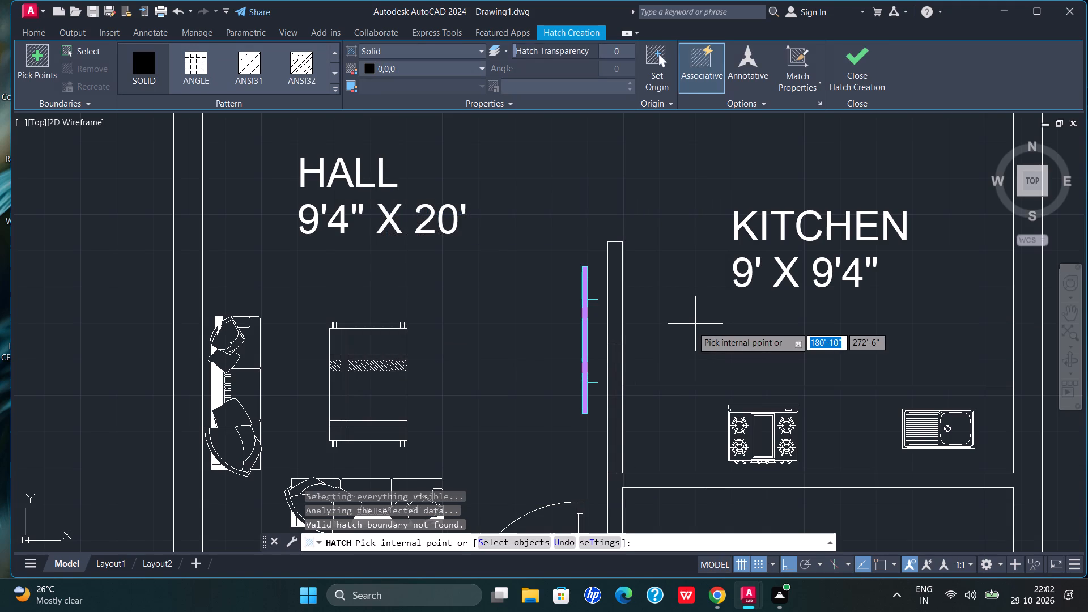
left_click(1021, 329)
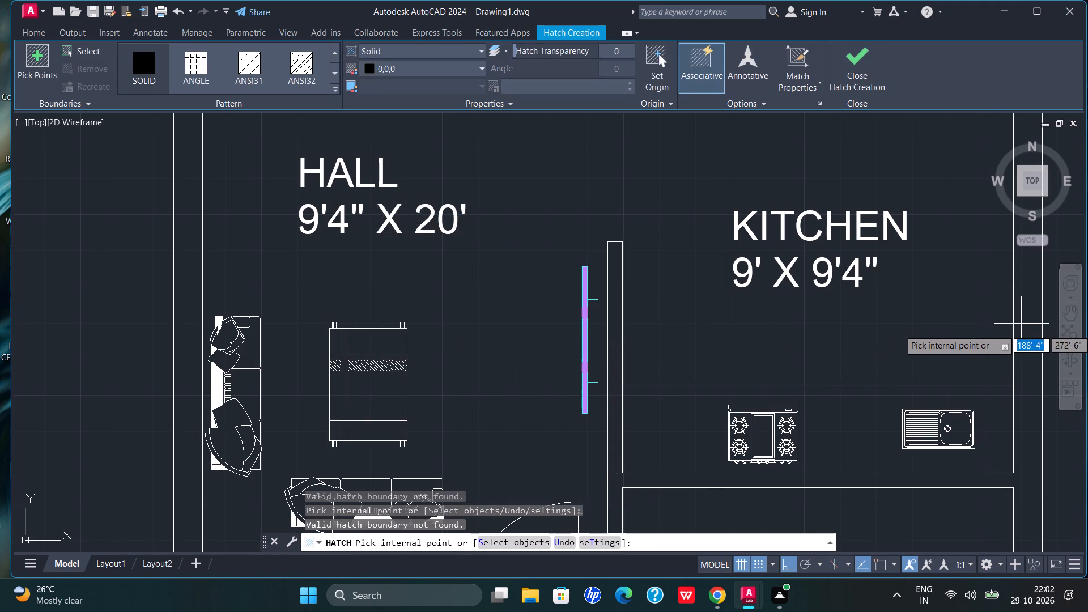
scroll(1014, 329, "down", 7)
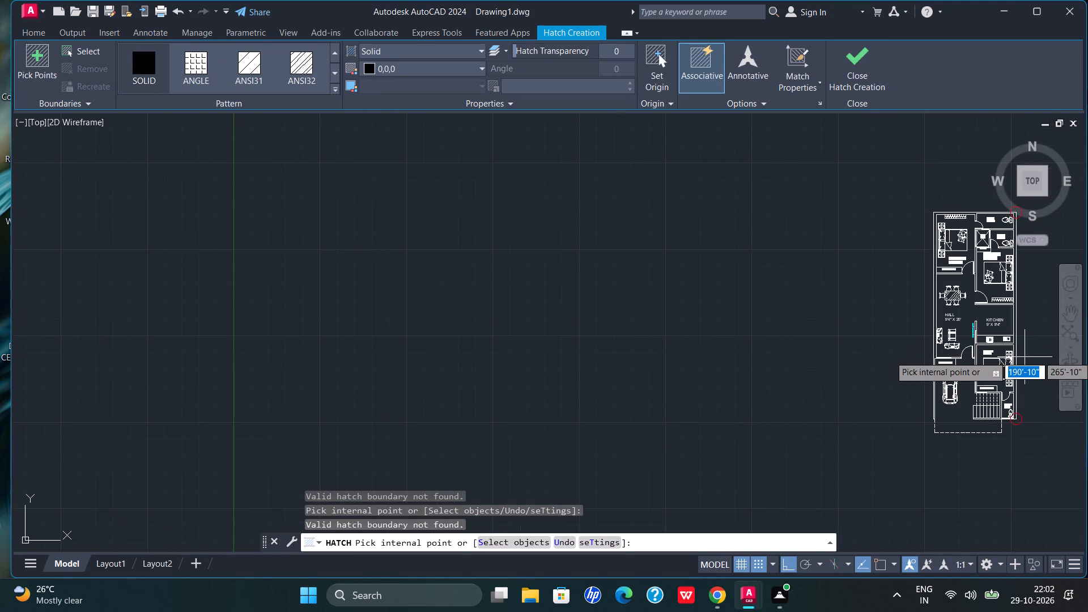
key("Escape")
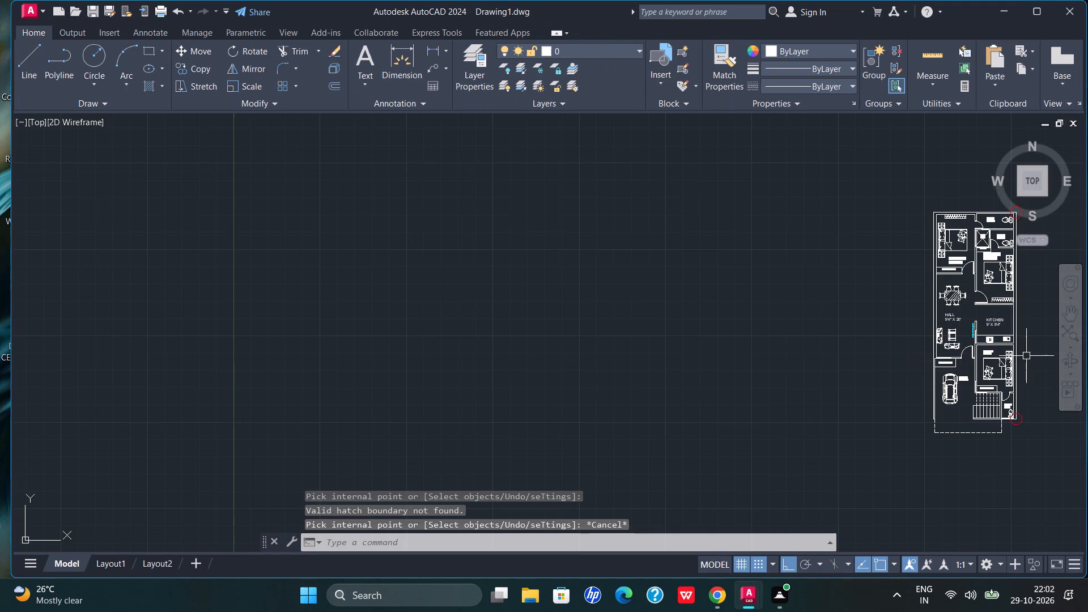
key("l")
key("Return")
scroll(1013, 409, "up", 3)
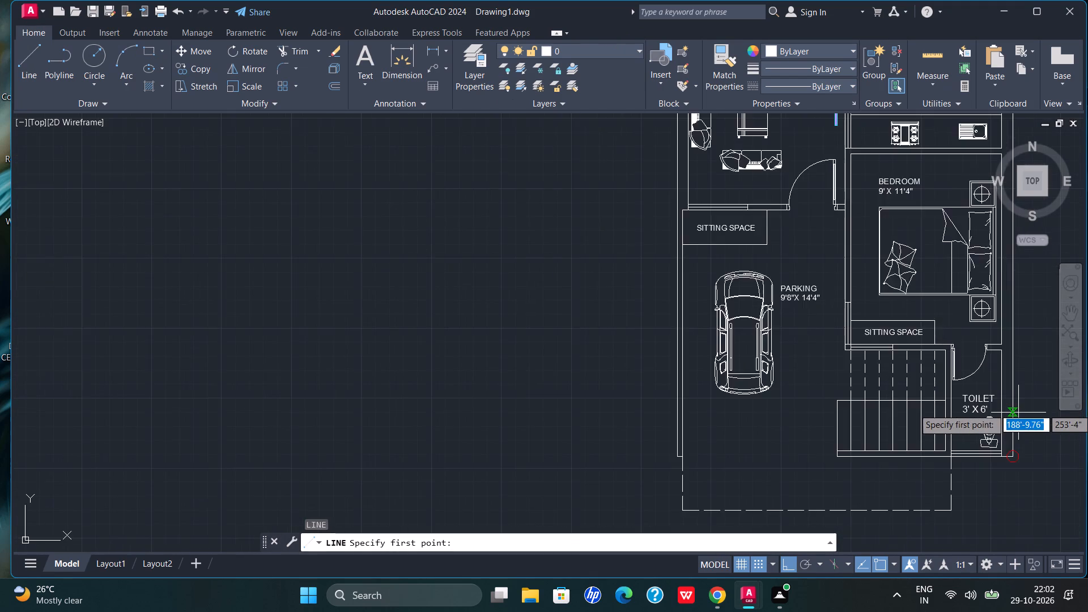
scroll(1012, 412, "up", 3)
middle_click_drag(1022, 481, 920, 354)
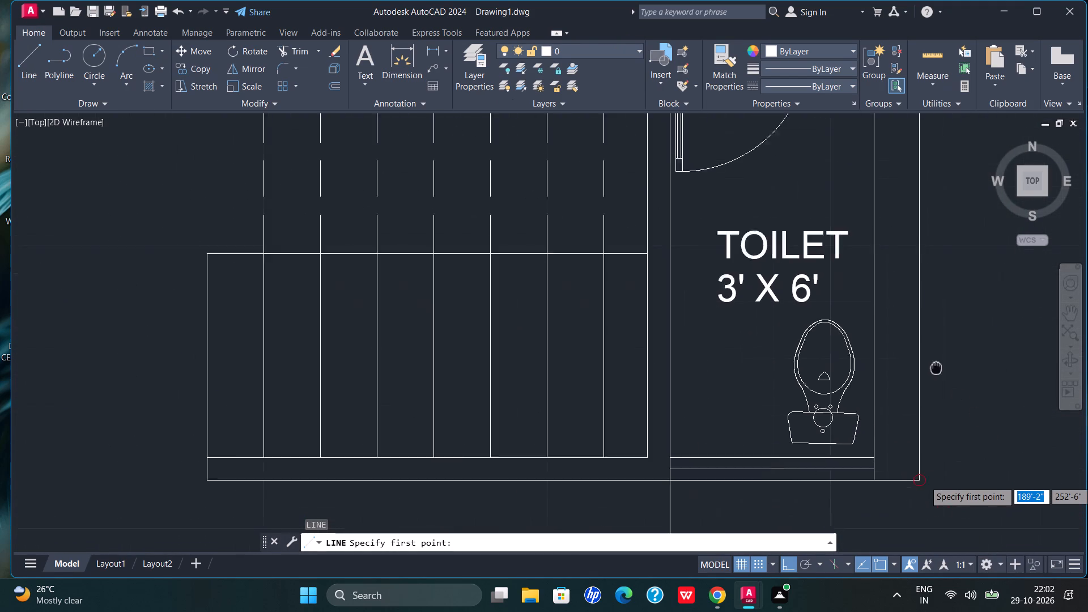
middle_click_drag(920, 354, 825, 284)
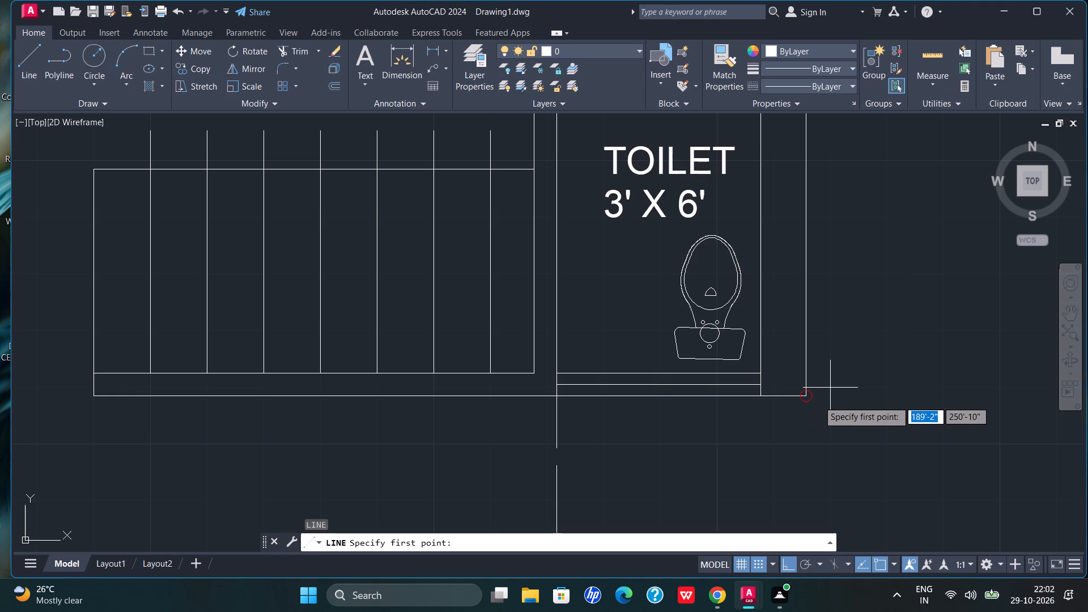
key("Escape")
Set up a plot of a window enclosing the whole floor plan, centred on the paper.
scroll(817, 402, "down", 3)
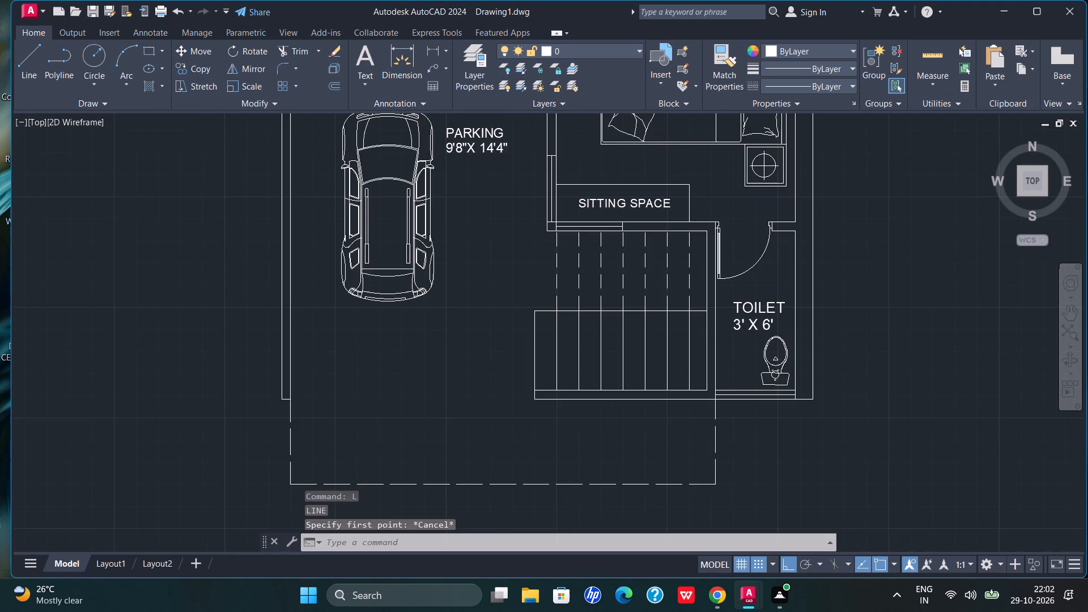
scroll(817, 402, "down", 2)
middle_click_drag(844, 364, 747, 432)
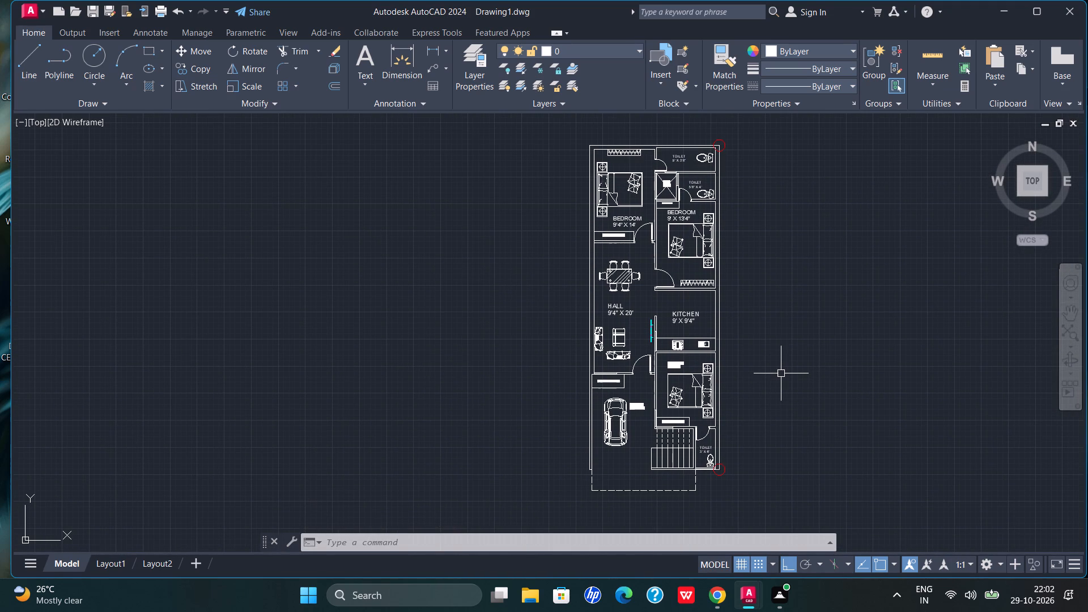
key("ctrl+p")
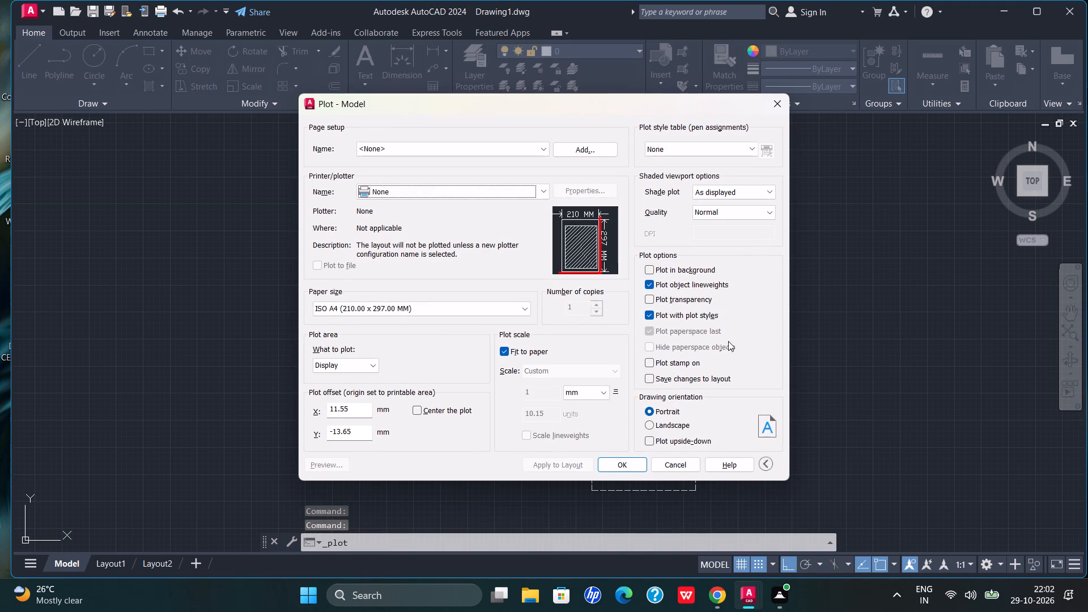
left_click(340, 368)
left_click(332, 404)
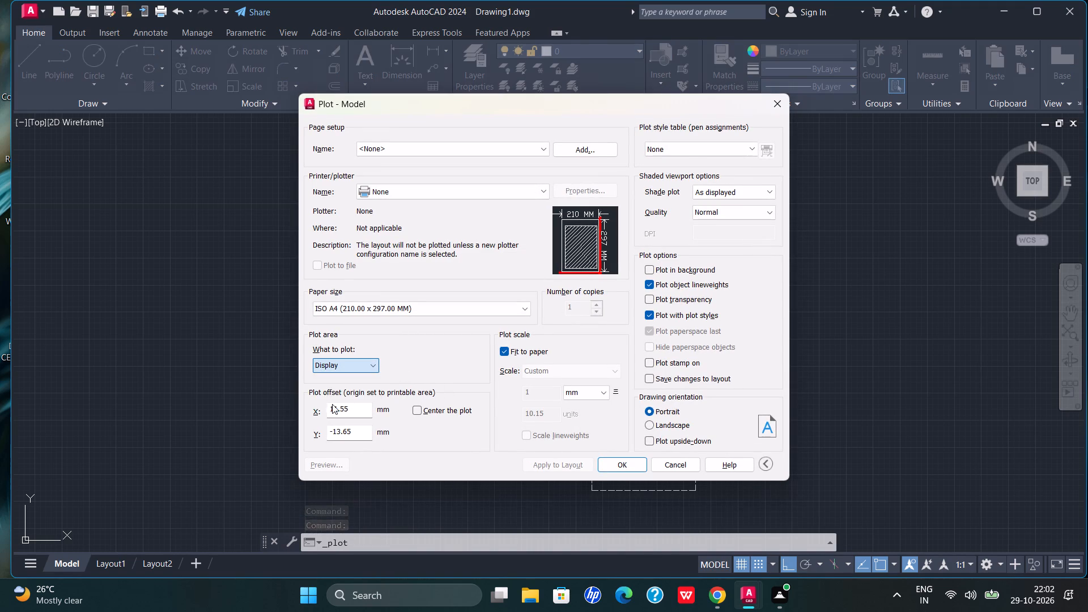
left_click(566, 131)
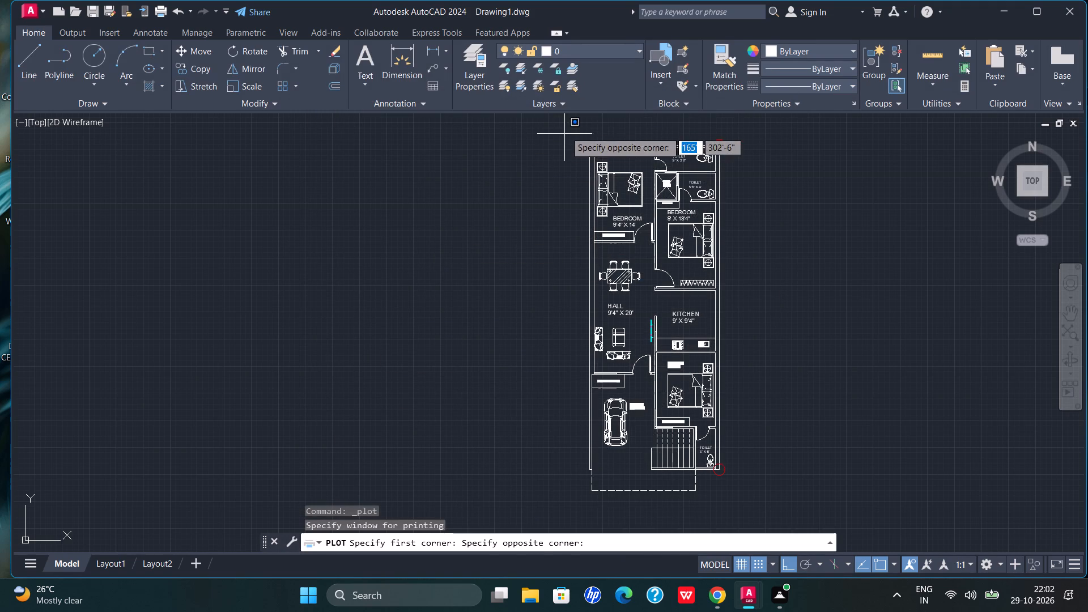
left_click(736, 505)
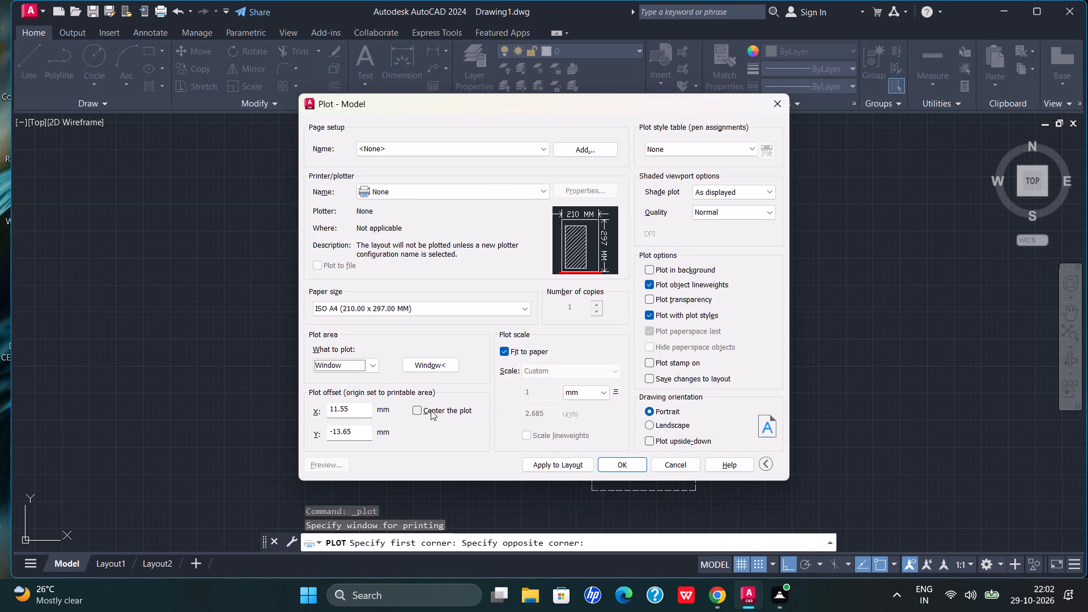
left_click(431, 410)
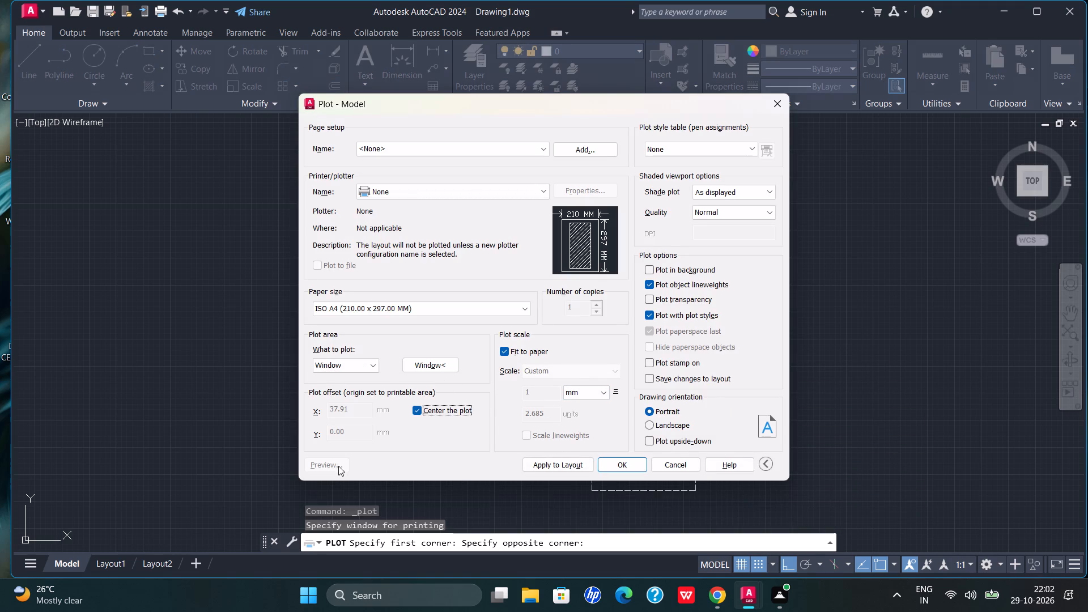
Plot the plan with AutoCAD PDF (High Quality Print).pc3, saving the PDF as PLAN 4 in the Documents folder.
left_click(490, 191)
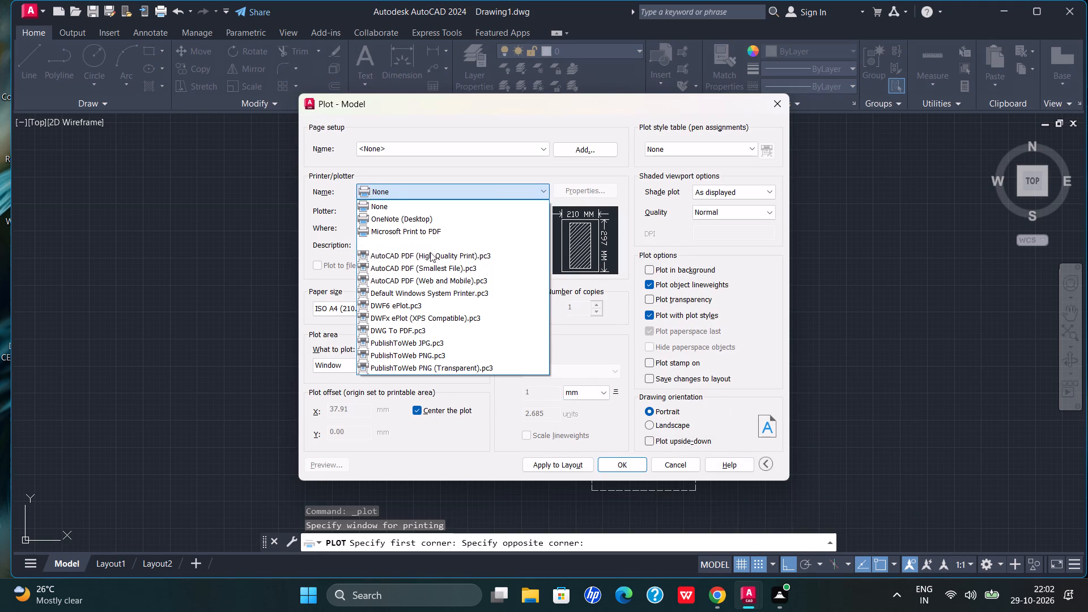
left_click(427, 256)
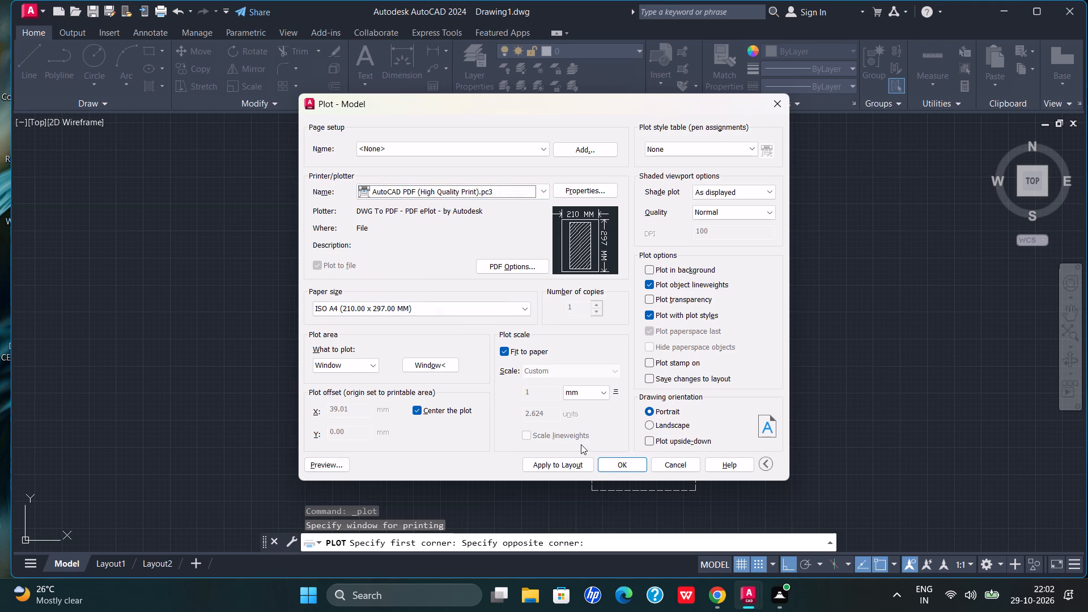
left_click(619, 468)
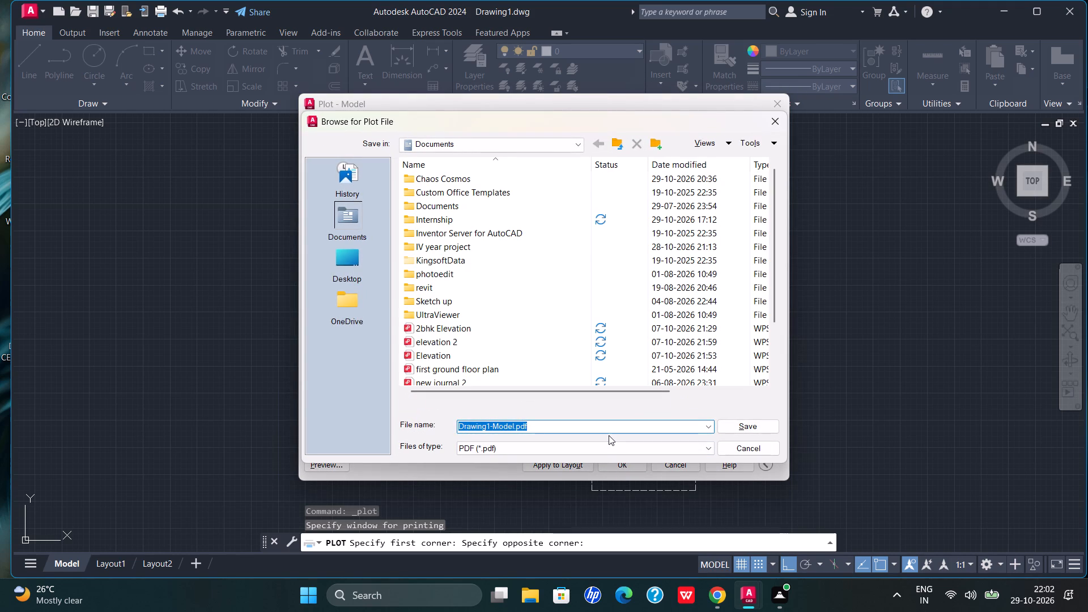
type("PLA")
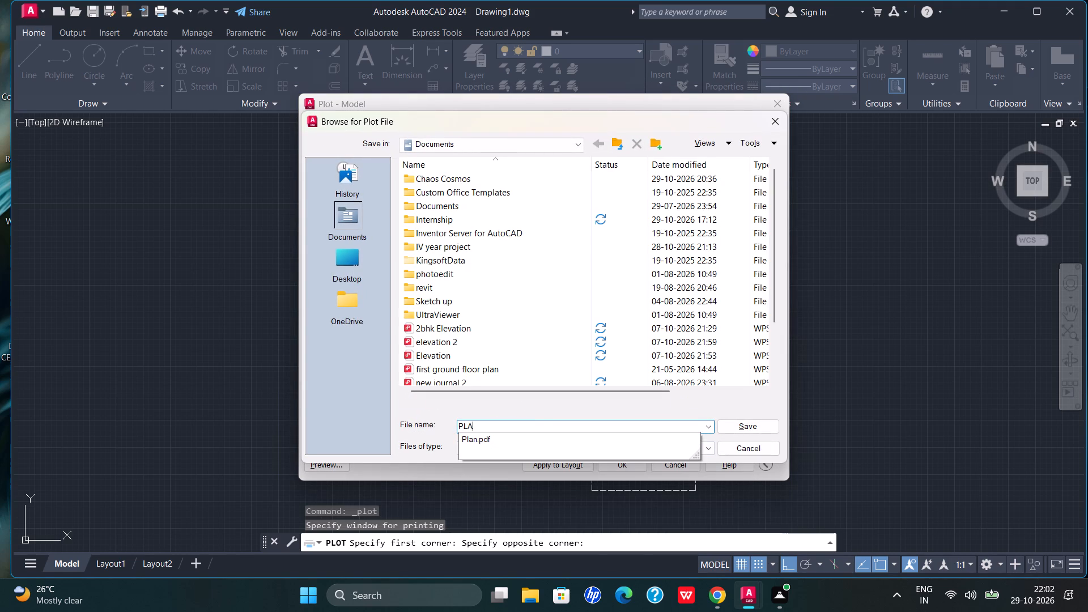
type("N 4")
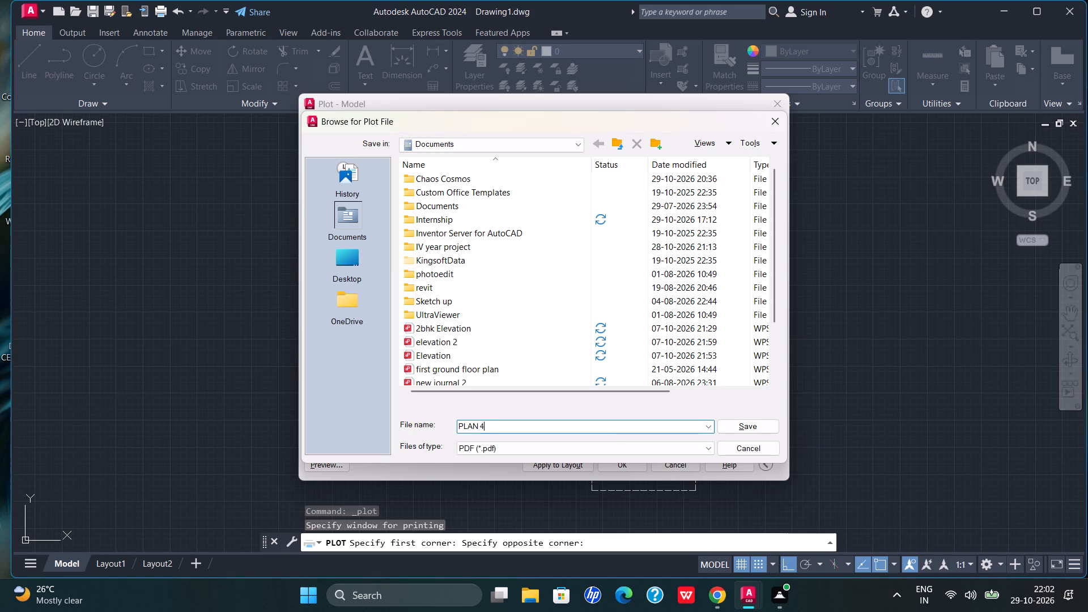
left_click(749, 422)
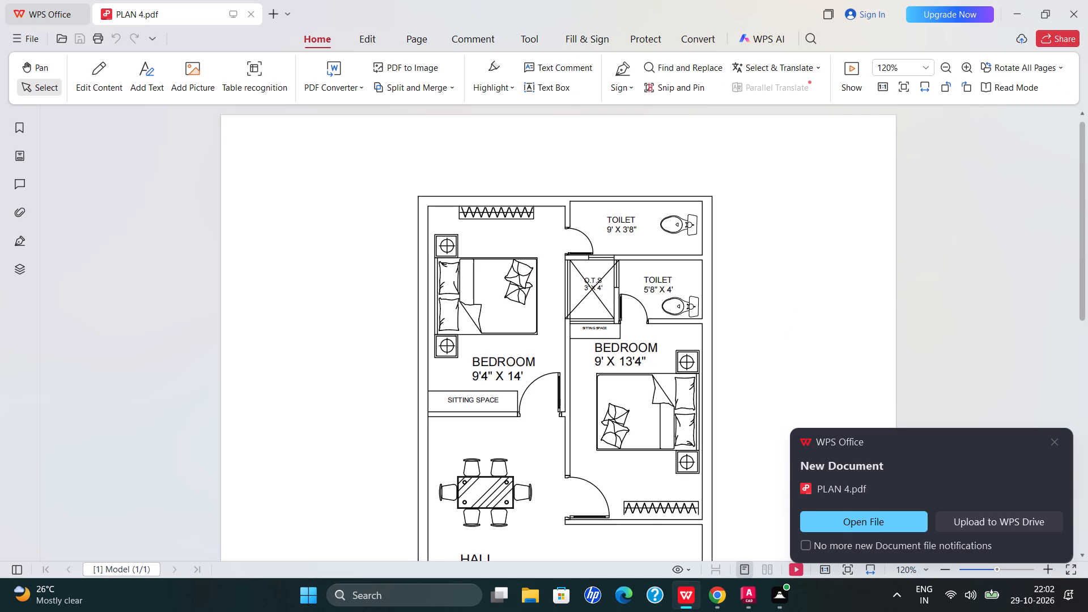
Look over the plotted PLAN 4 PDF in WPS Office and close the viewer.
scroll(630, 278, "down", 2)
left_click(1074, 18)
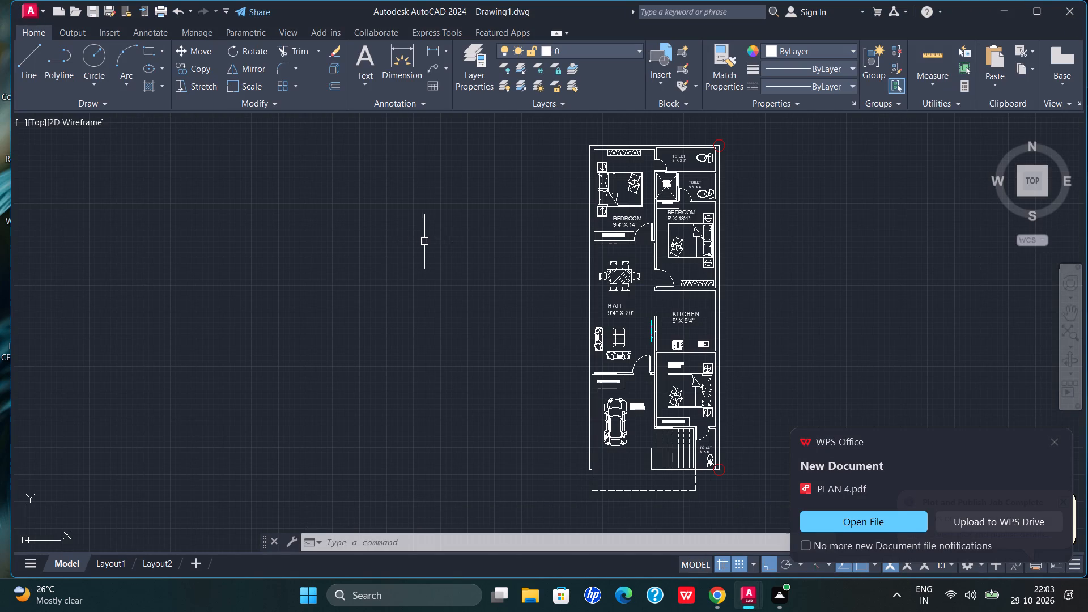
Save the drawing as PLAN 4 in the Internship folder in AutoCAD 2018 format, and dismiss the pop-up tip.
key("ctrl+s")
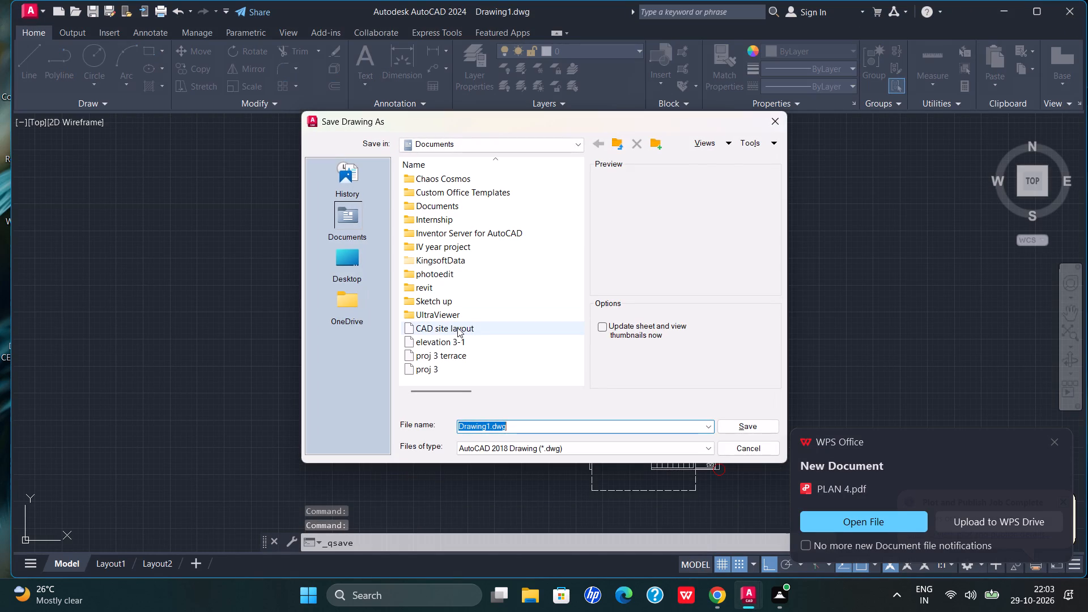
type("PLAN")
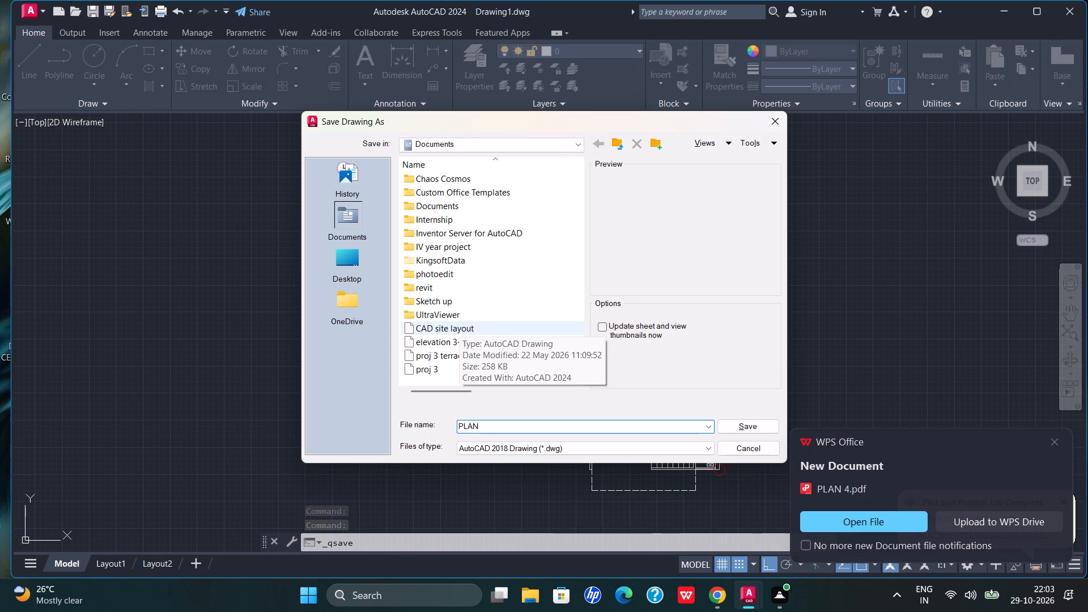
key("4")
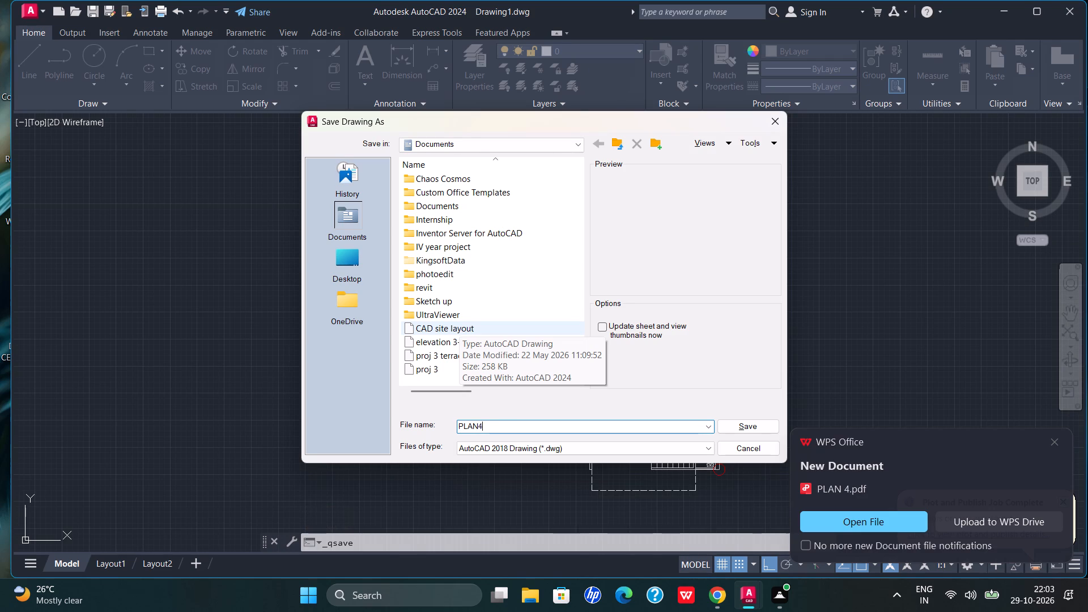
key("BackSpace")
key("space")
key("4")
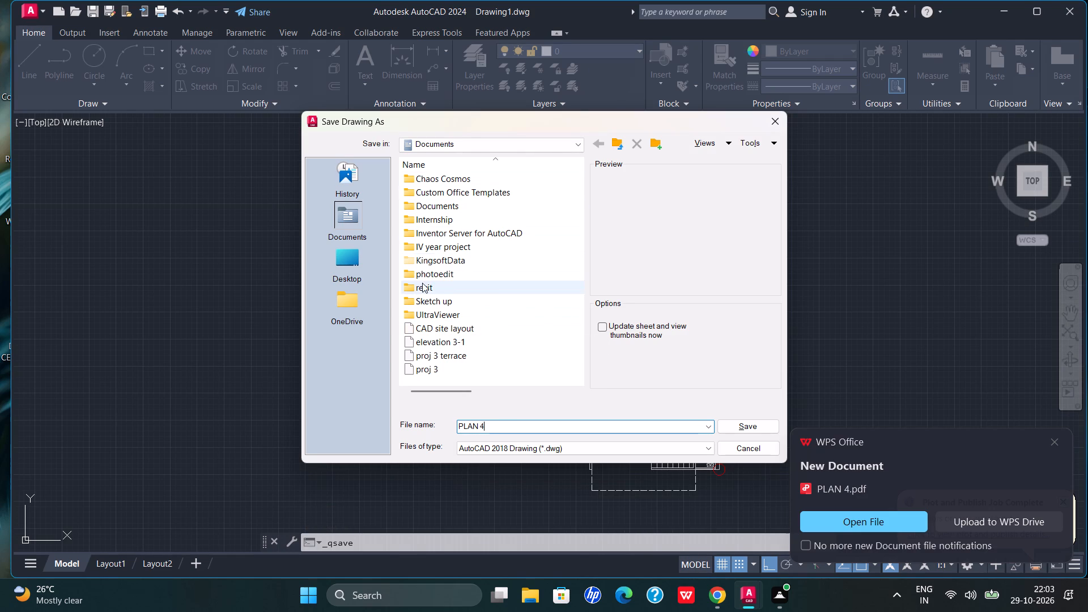
double_click(433, 215)
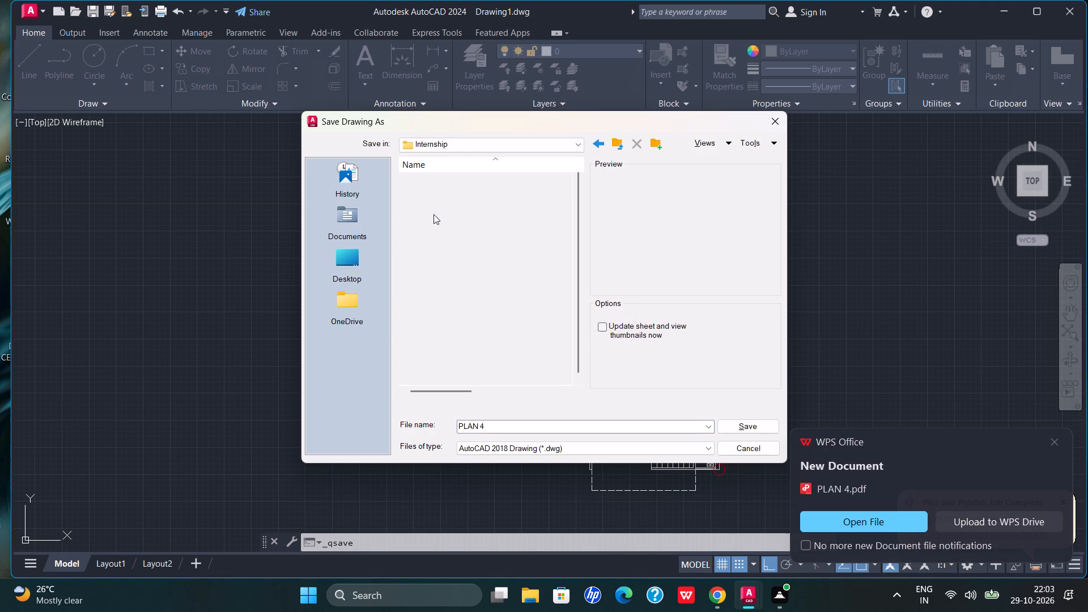
left_click(743, 423)
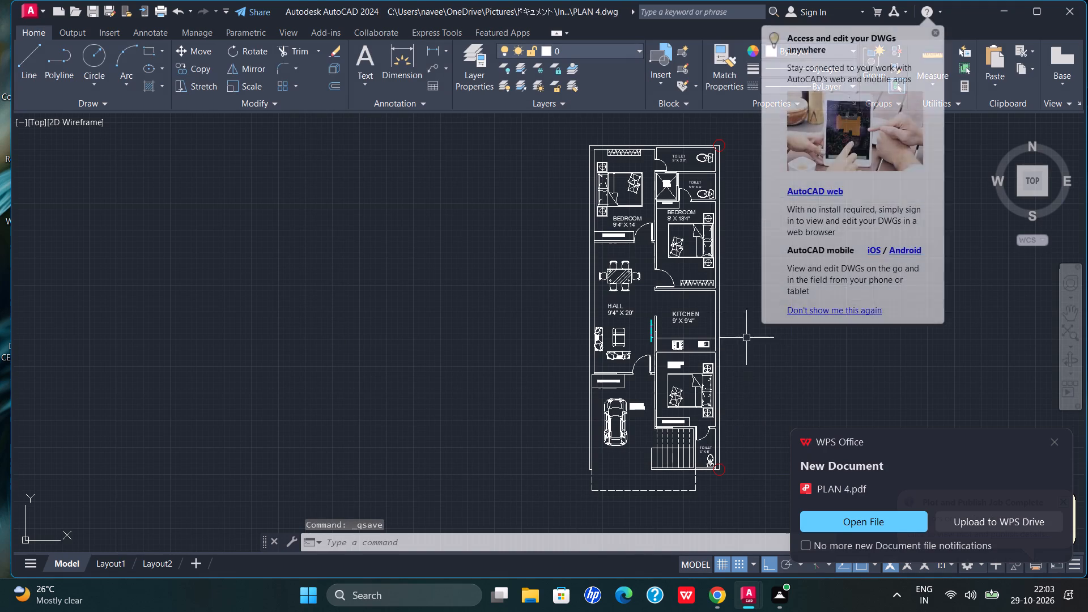
left_click(934, 33)
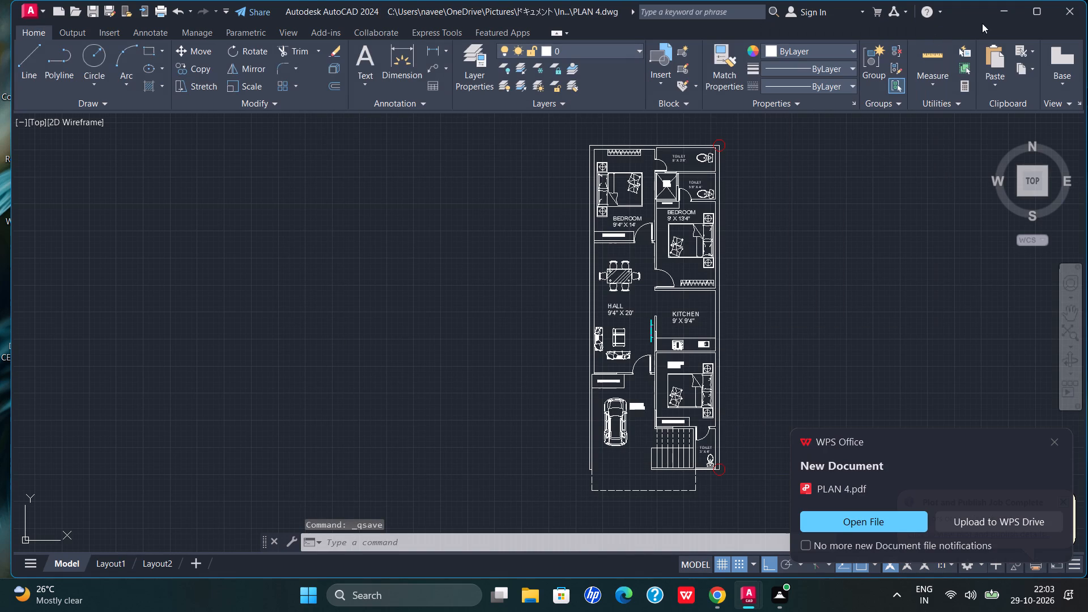